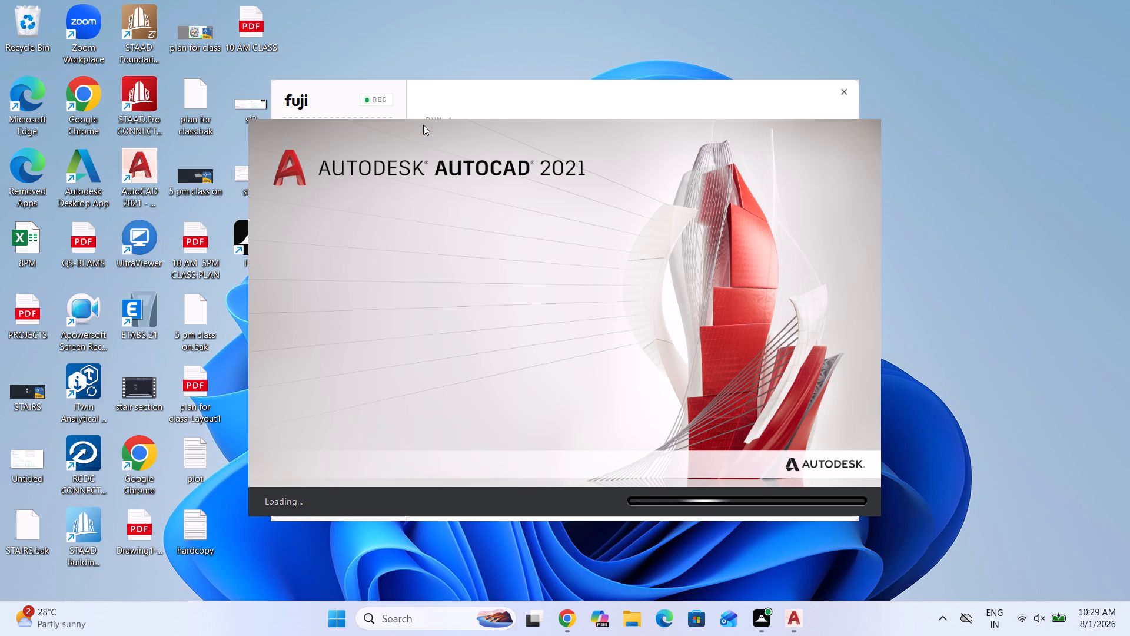
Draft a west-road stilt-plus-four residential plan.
Start a new blank drawing.
{"action": "left_click_drag", "start_coordinate": [423, 125], "coordinate": [438, 181]}
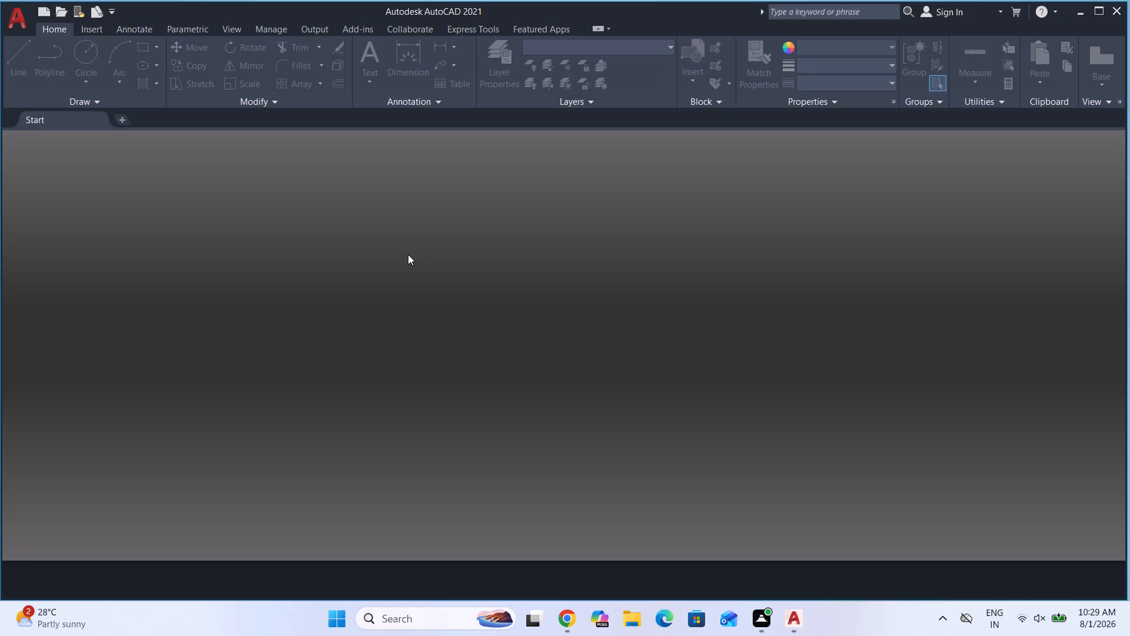
{"action": "left_click", "coordinate": [214, 305]}
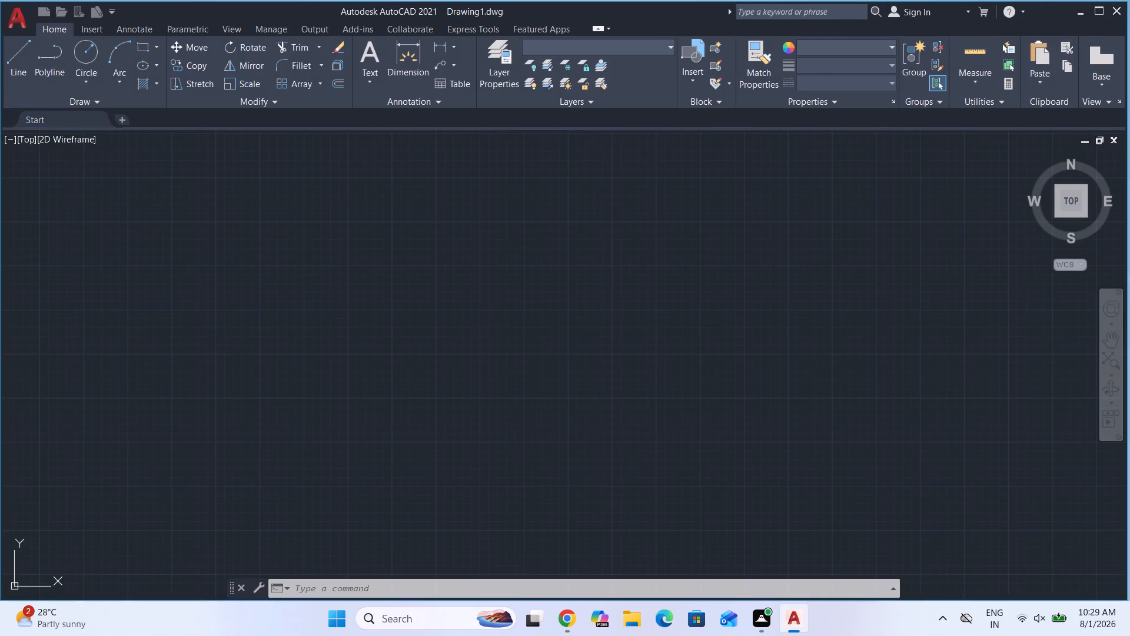
Configure the drawing units to Engineering length type, 0'-0.0" precision and Inches as the insertion scale.
{"action": "type", "text": "un"}
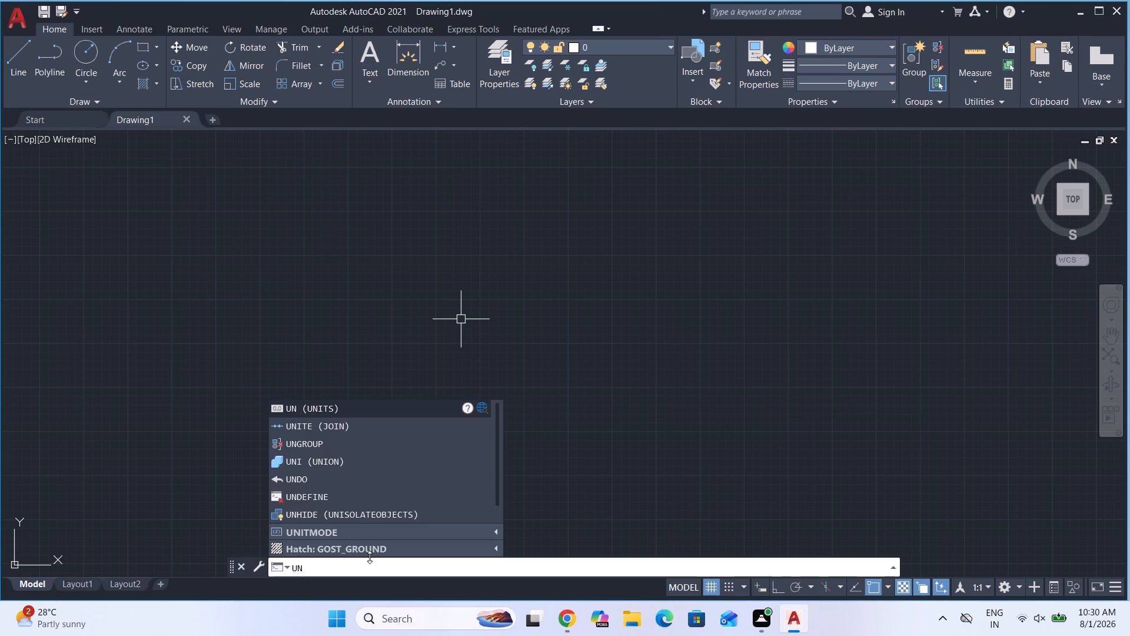
{"action": "key", "text": "Return"}
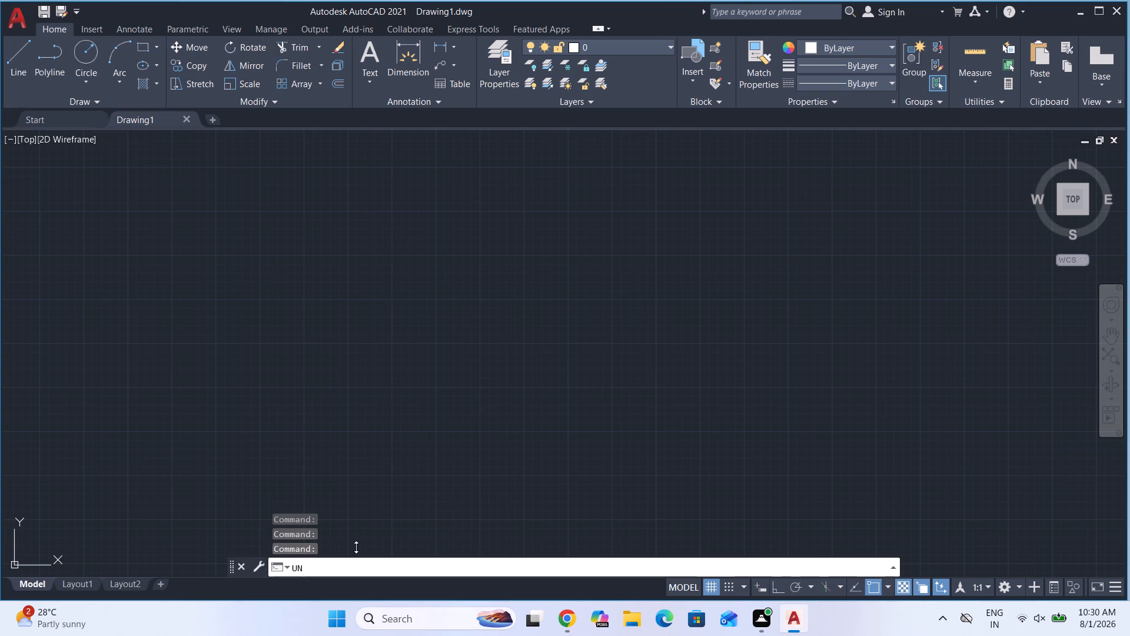
{"action": "left_click", "coordinate": [816, 203]}
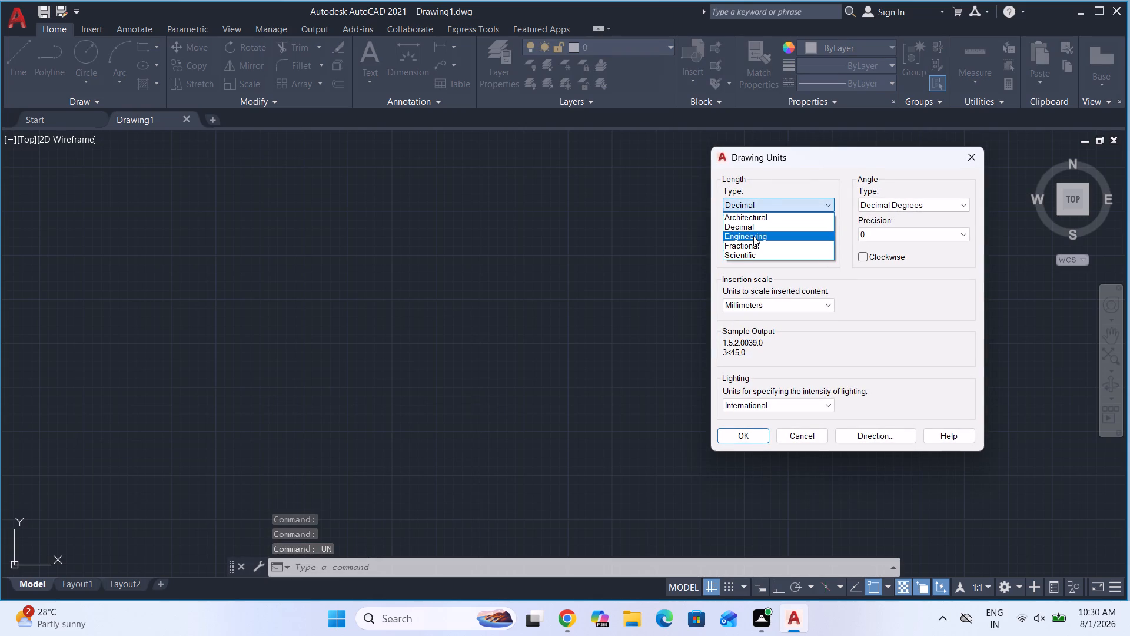
{"action": "left_click", "coordinate": [753, 236]}
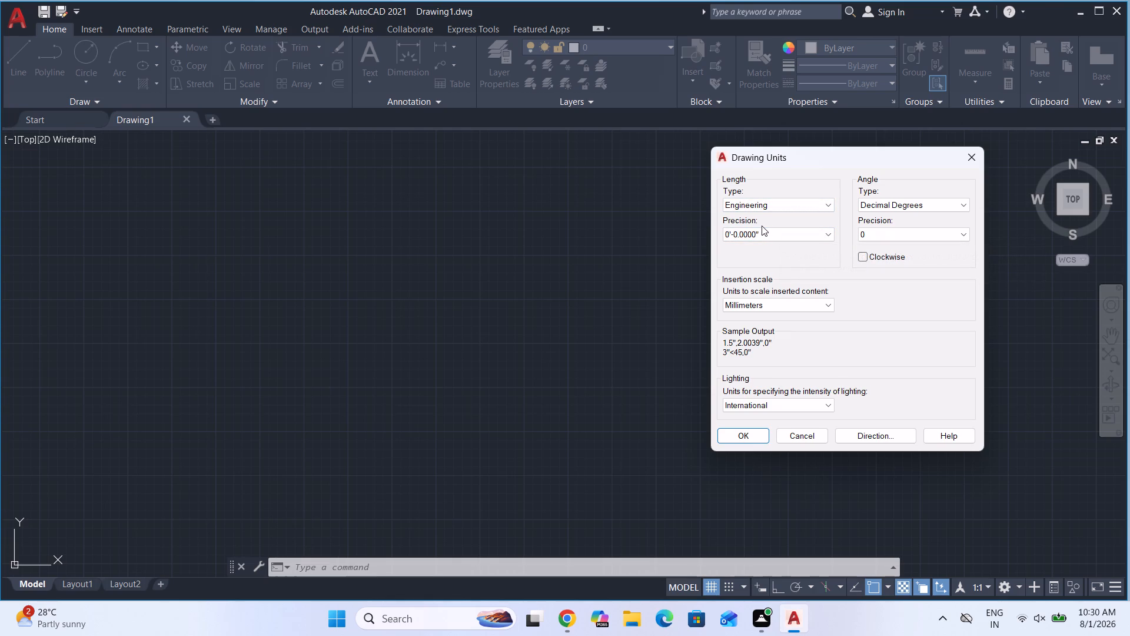
{"action": "left_click", "coordinate": [771, 232]}
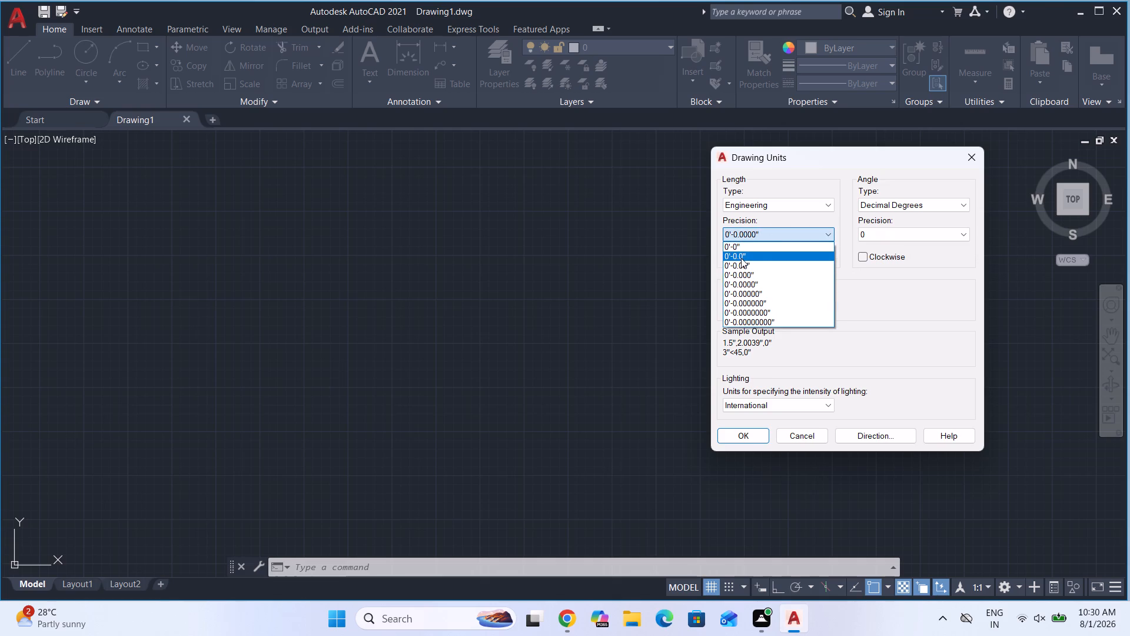
{"action": "left_click", "coordinate": [740, 256]}
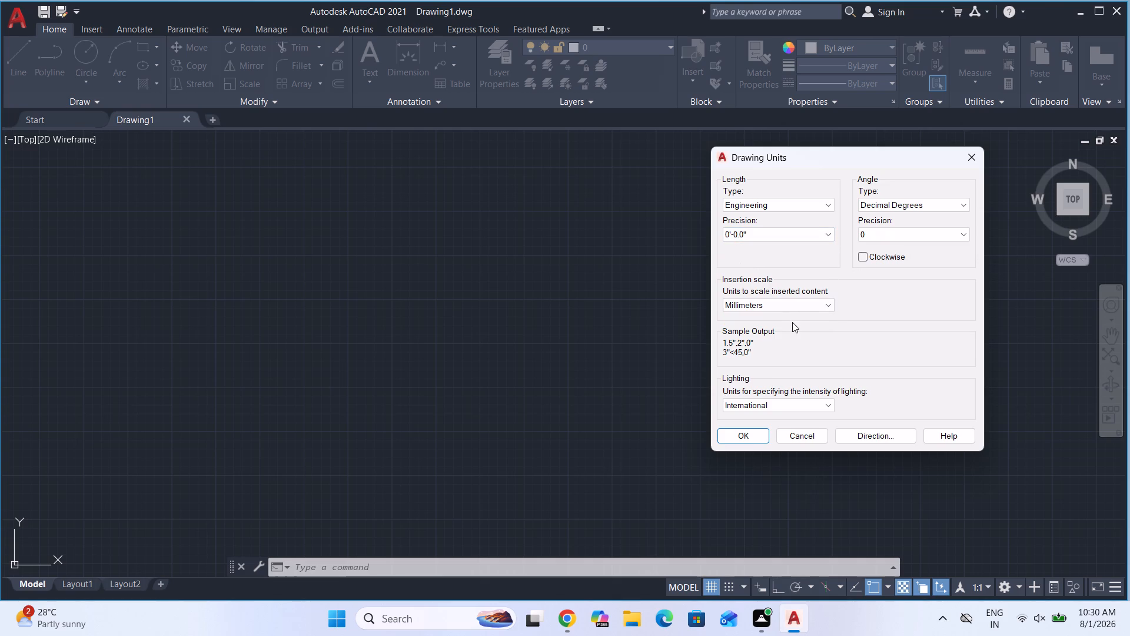
{"action": "left_click", "coordinate": [795, 307]}
{"action": "left_click", "coordinate": [737, 324]}
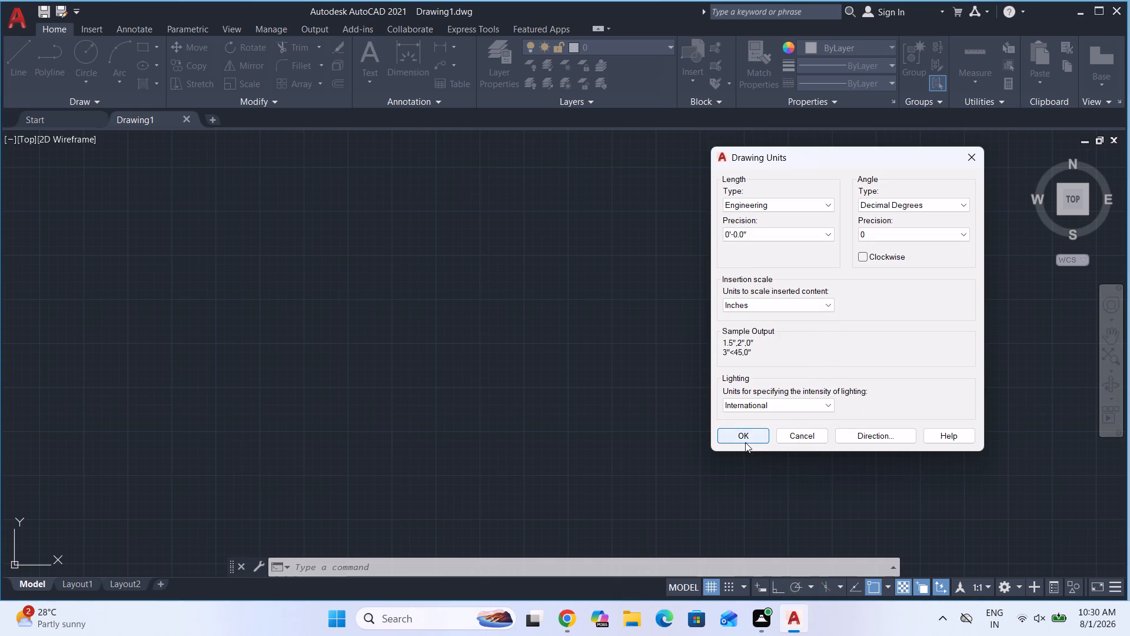
{"action": "left_click", "coordinate": [745, 435]}
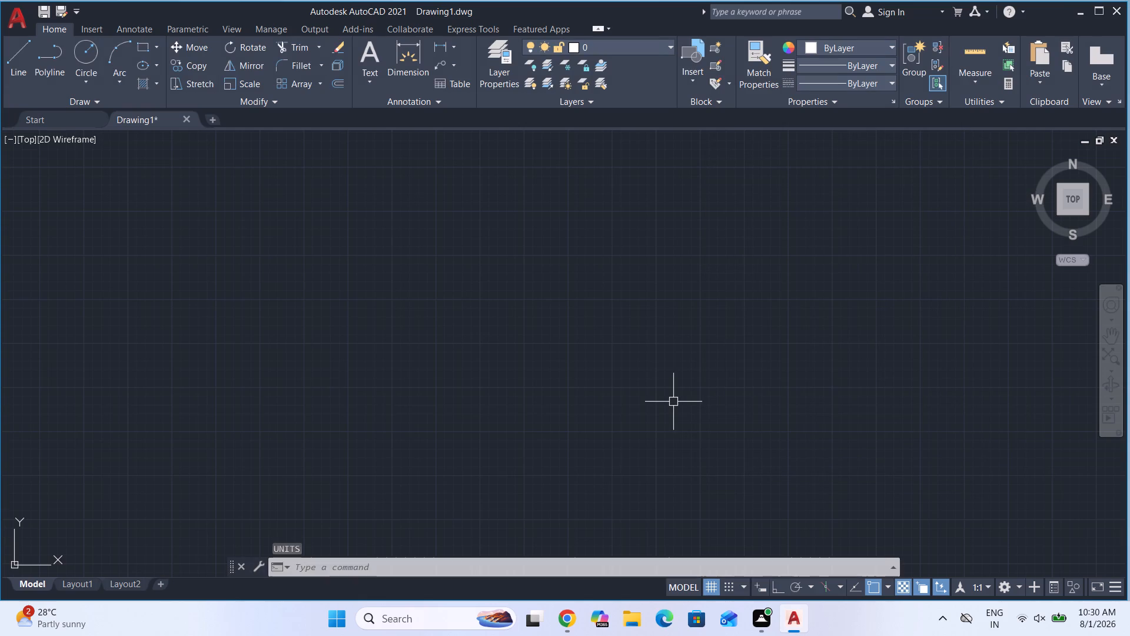
Modify the ISO-25 dimension style's primary units to the Engineering format with 0'-0.0" precision.
{"action": "key", "text": "d"}
{"action": "key", "text": "Return"}
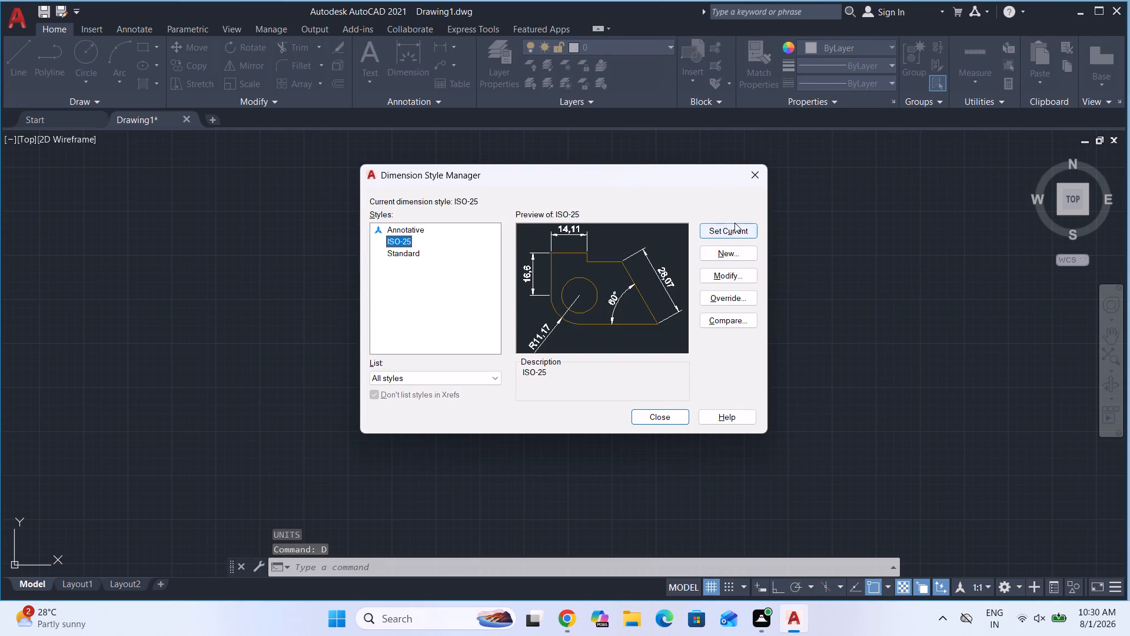
{"action": "left_click", "coordinate": [733, 274]}
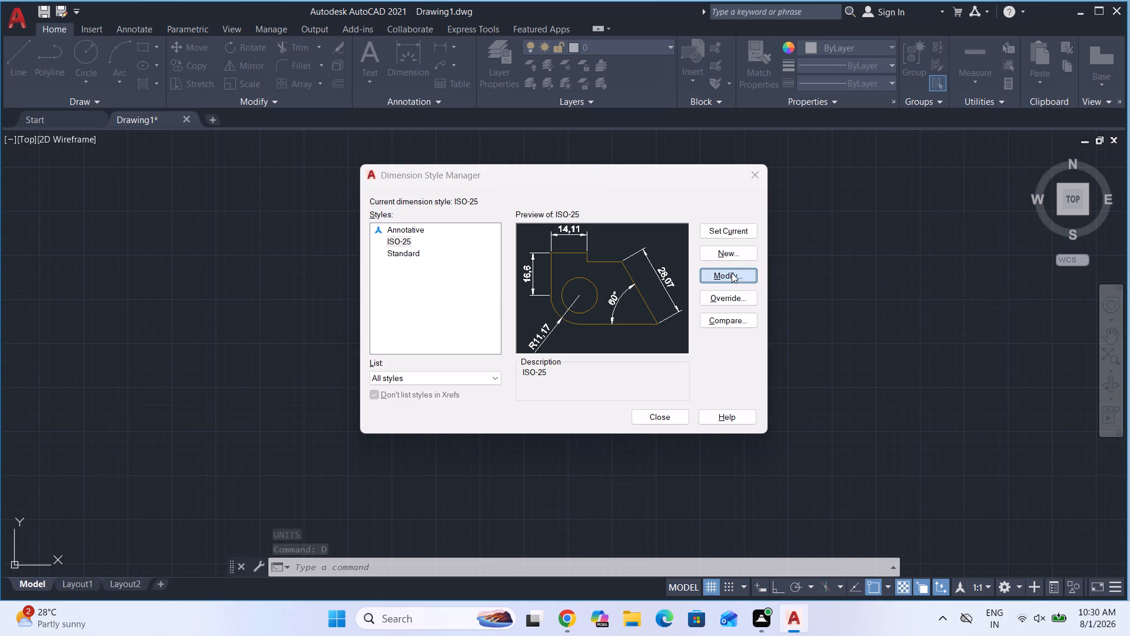
{"action": "left_click", "coordinate": [732, 273]}
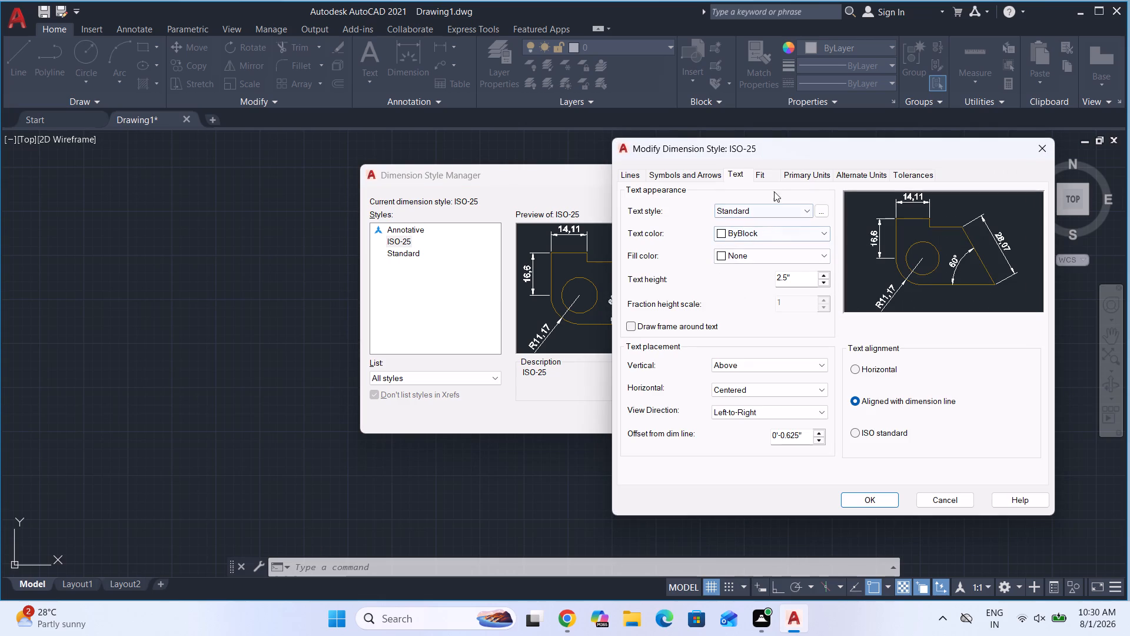
{"action": "left_click", "coordinate": [803, 173]}
{"action": "left_click", "coordinate": [792, 203]}
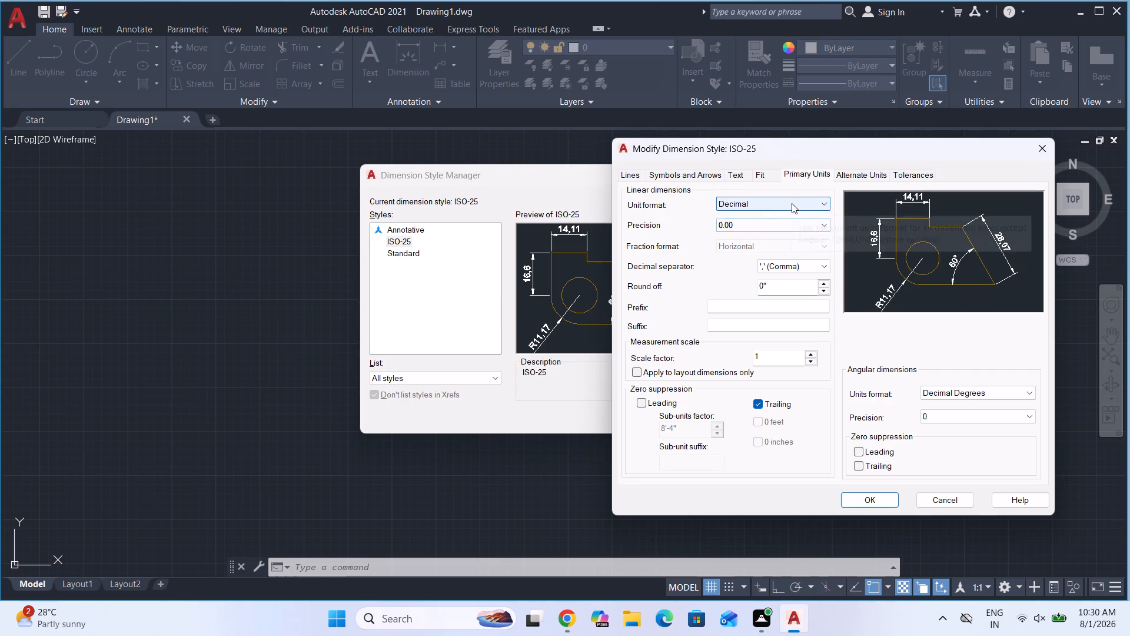
{"action": "left_click", "coordinate": [740, 234]}
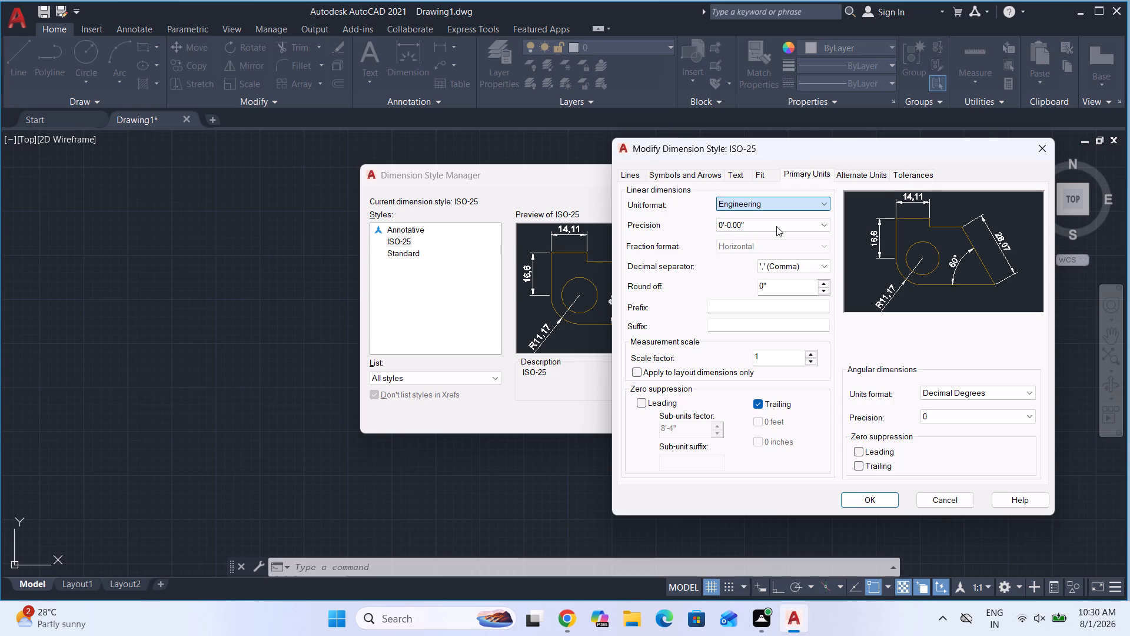
{"action": "left_click", "coordinate": [776, 226]}
{"action": "left_click", "coordinate": [759, 244]}
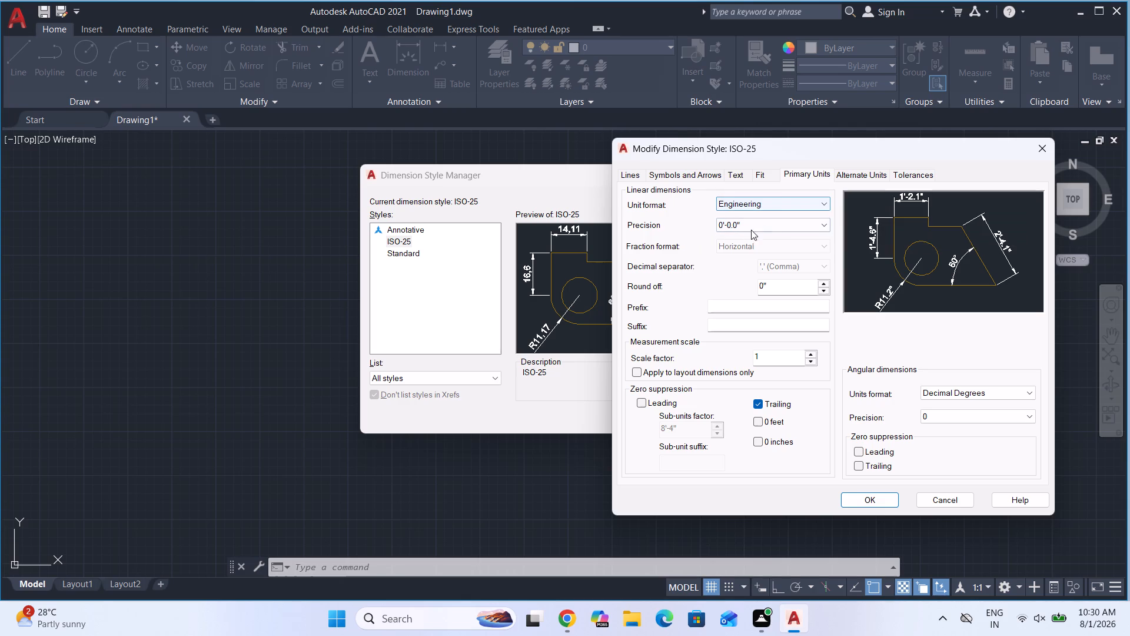
Set the ISO-25 dimension style's primary units to the Architectural format with 0'-0 1/2" precision and close the style manager.
{"action": "left_click", "coordinate": [795, 206]}
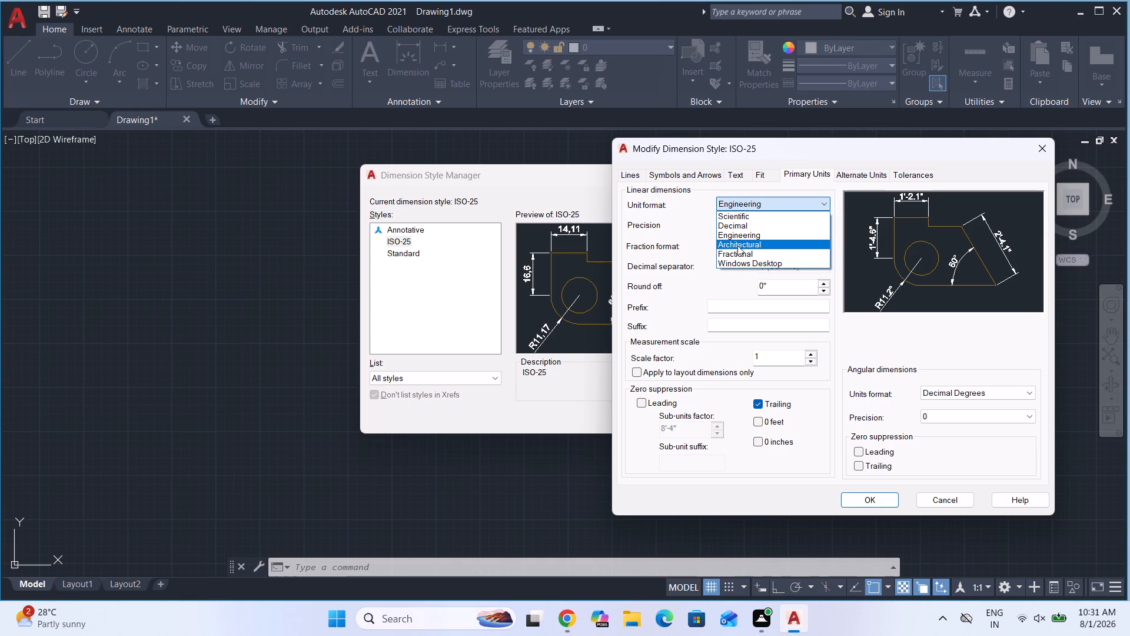
{"action": "left_click", "coordinate": [737, 246]}
{"action": "left_click", "coordinate": [767, 226]}
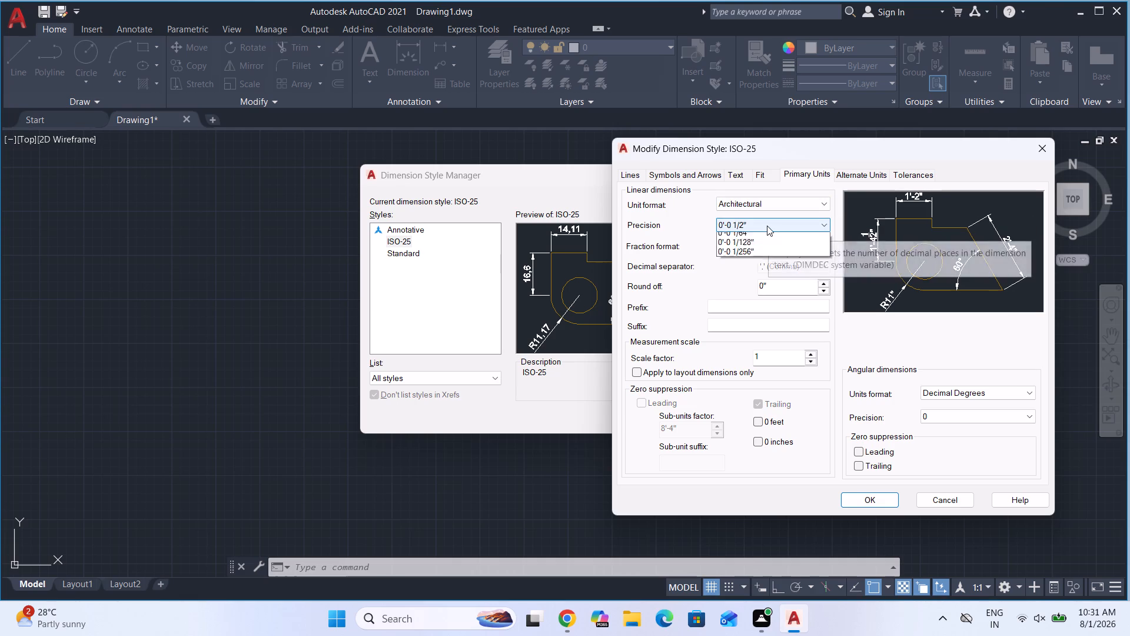
{"action": "left_click", "coordinate": [736, 246]}
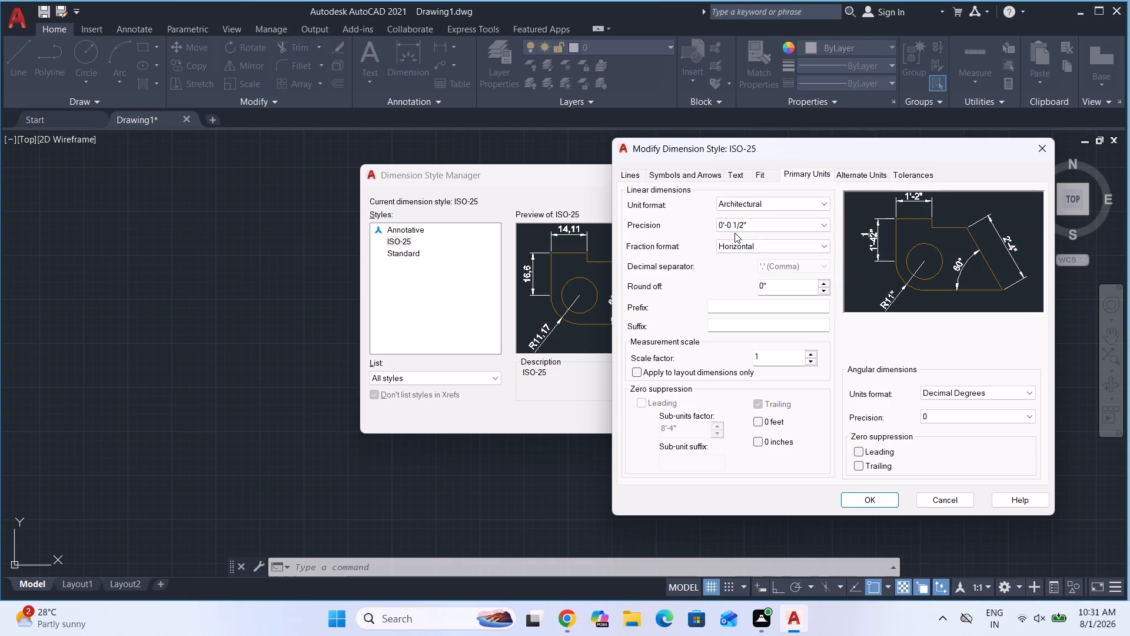
{"action": "left_click", "coordinate": [874, 497]}
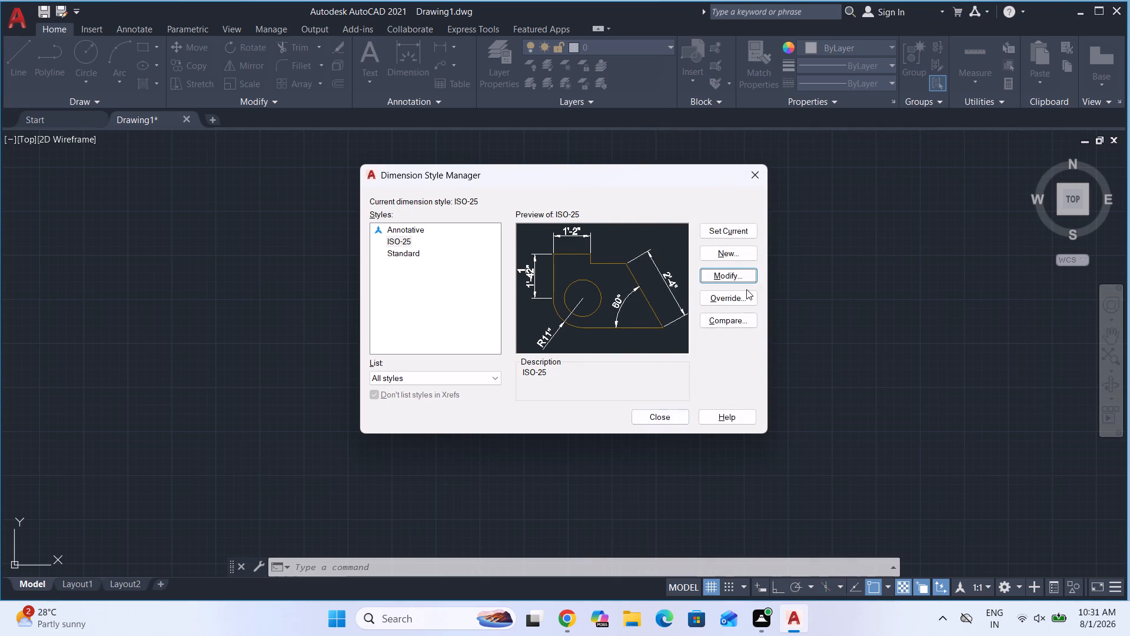
{"action": "left_click", "coordinate": [666, 418]}
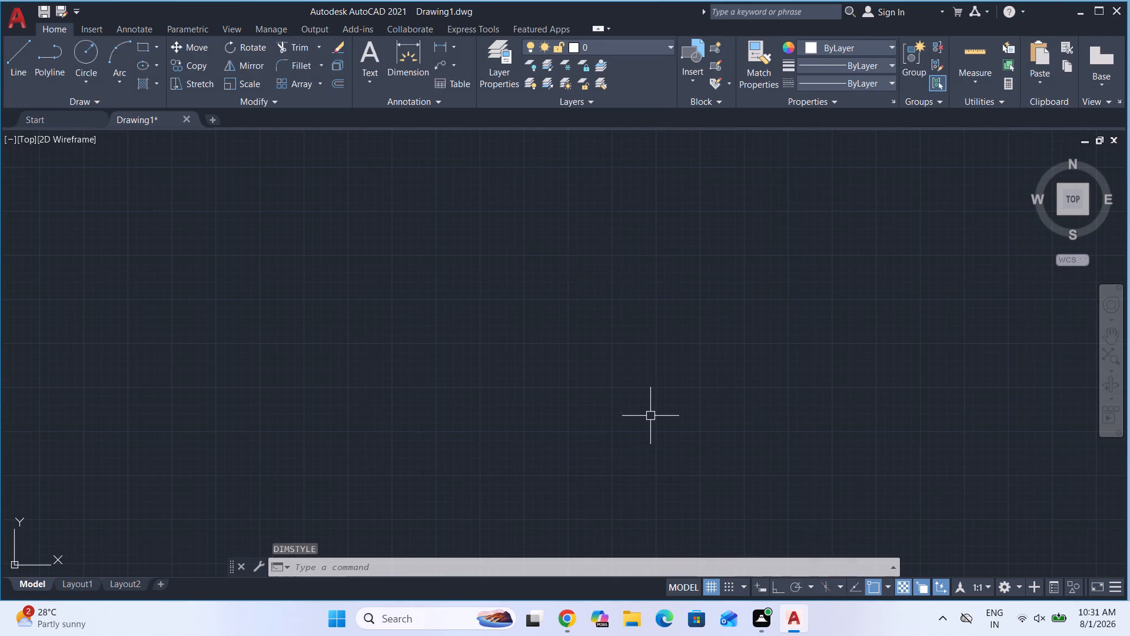
Set the drawing units' length type to Architectural.
{"action": "type", "text": "un"}
{"action": "key", "text": "Return"}
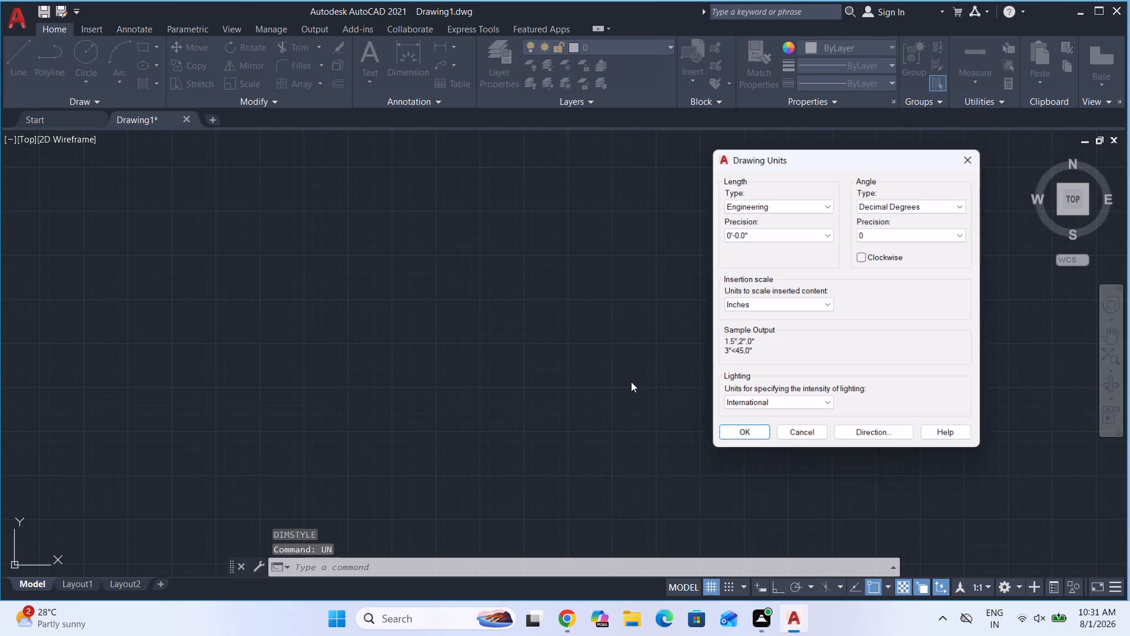
{"action": "left_click", "coordinate": [827, 207]}
{"action": "left_click", "coordinate": [781, 217]}
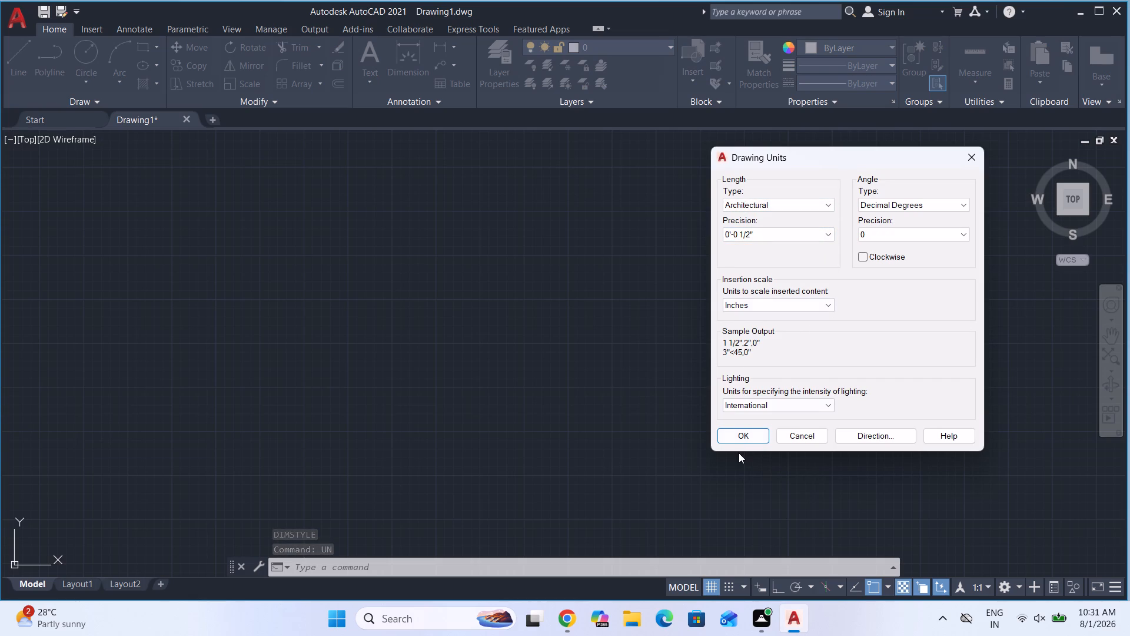
{"action": "left_click", "coordinate": [738, 436]}
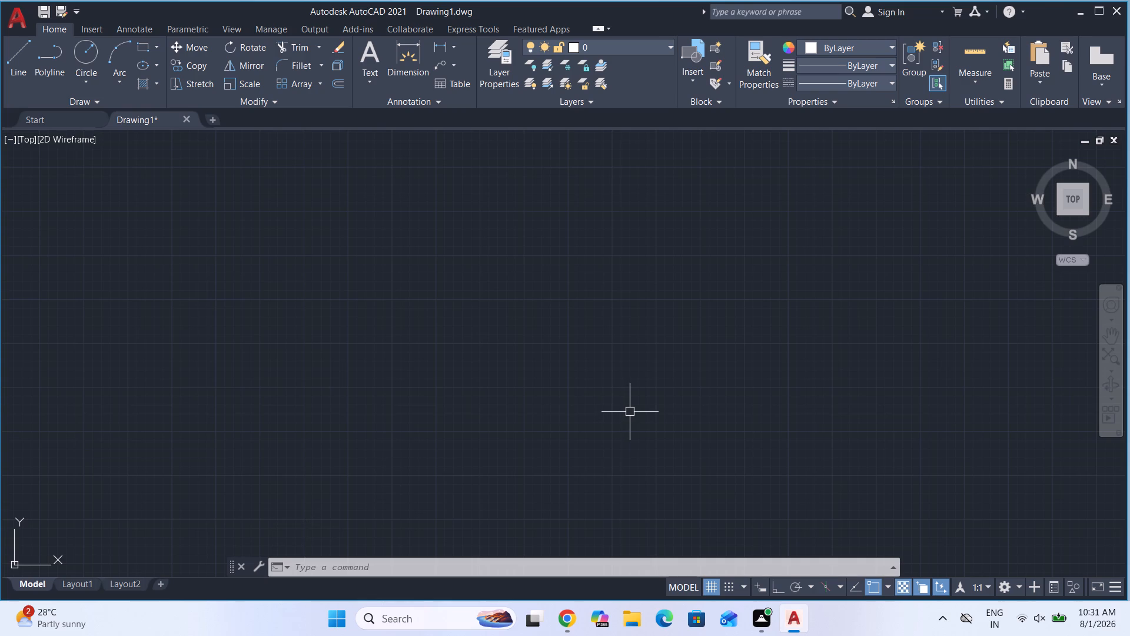
Draw a single horizontal line 40' long in the empty model space, with Ortho mode turned on.
{"action": "key", "text": "l"}
{"action": "key", "text": "Return"}
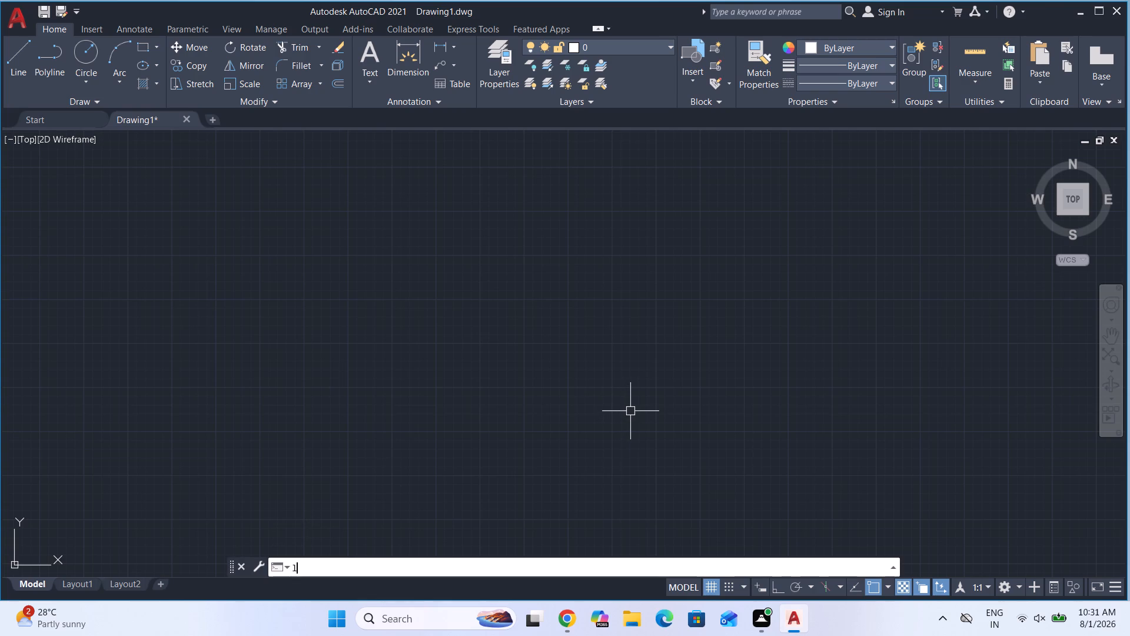
{"action": "left_click", "coordinate": [391, 250]}
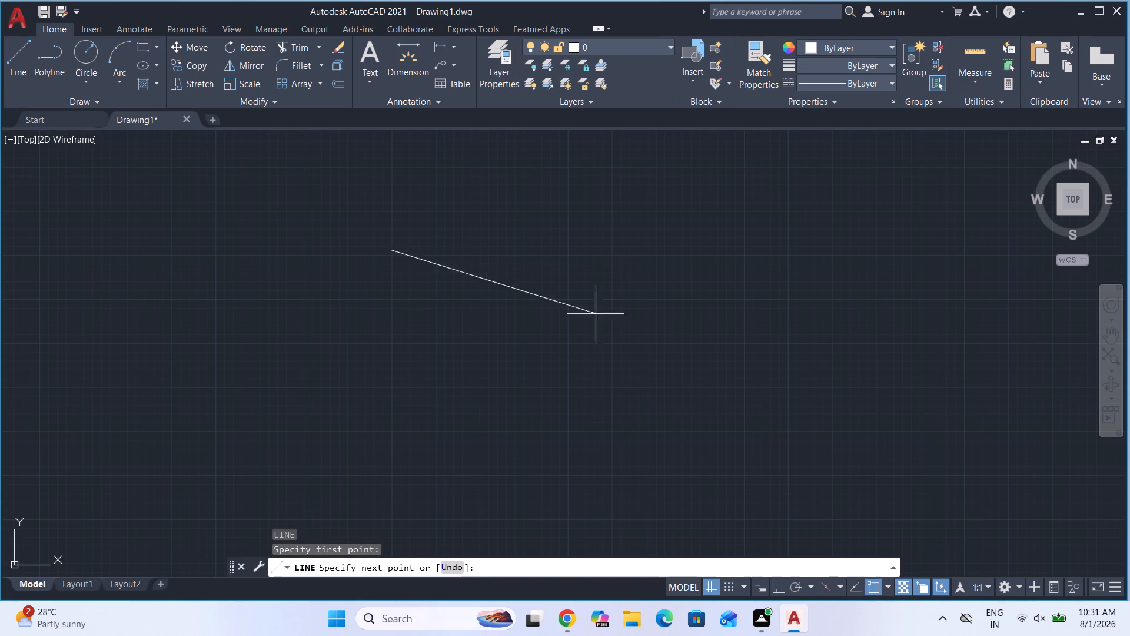
{"action": "left_click", "coordinate": [777, 586]}
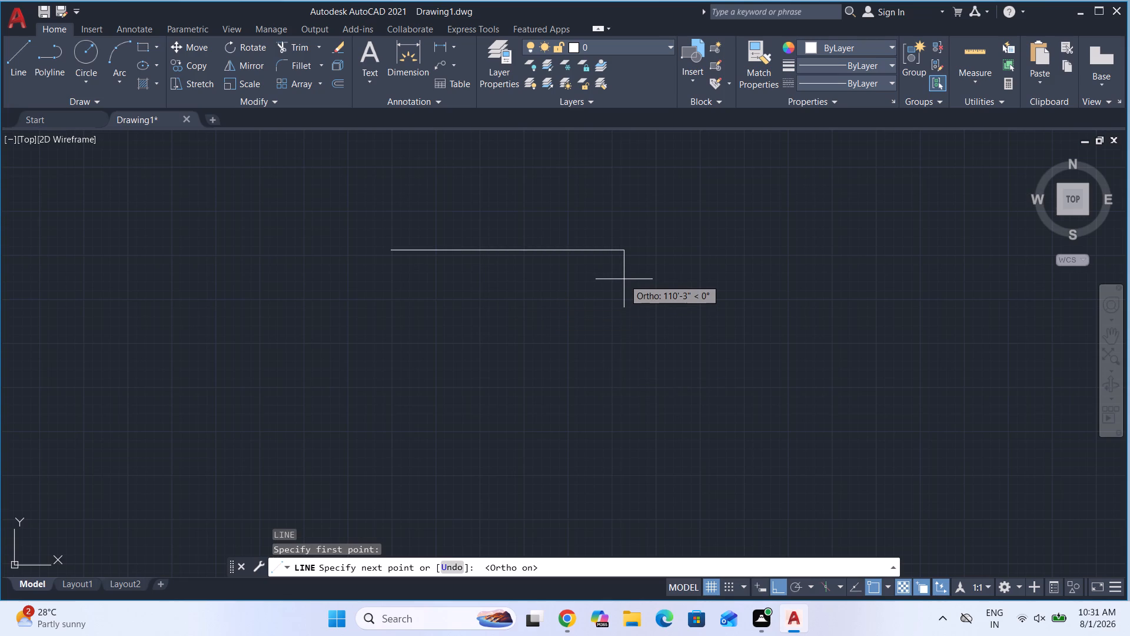
{"action": "type", "text": "40'"}
{"action": "key", "text": "Return"}
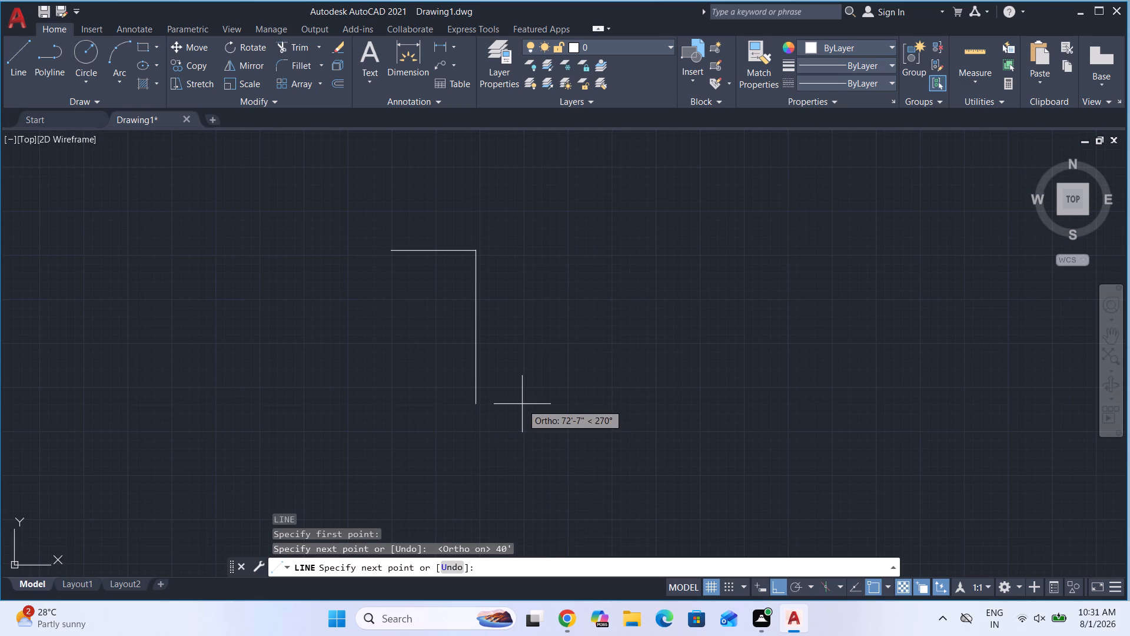
{"action": "key", "text": "Escape"}
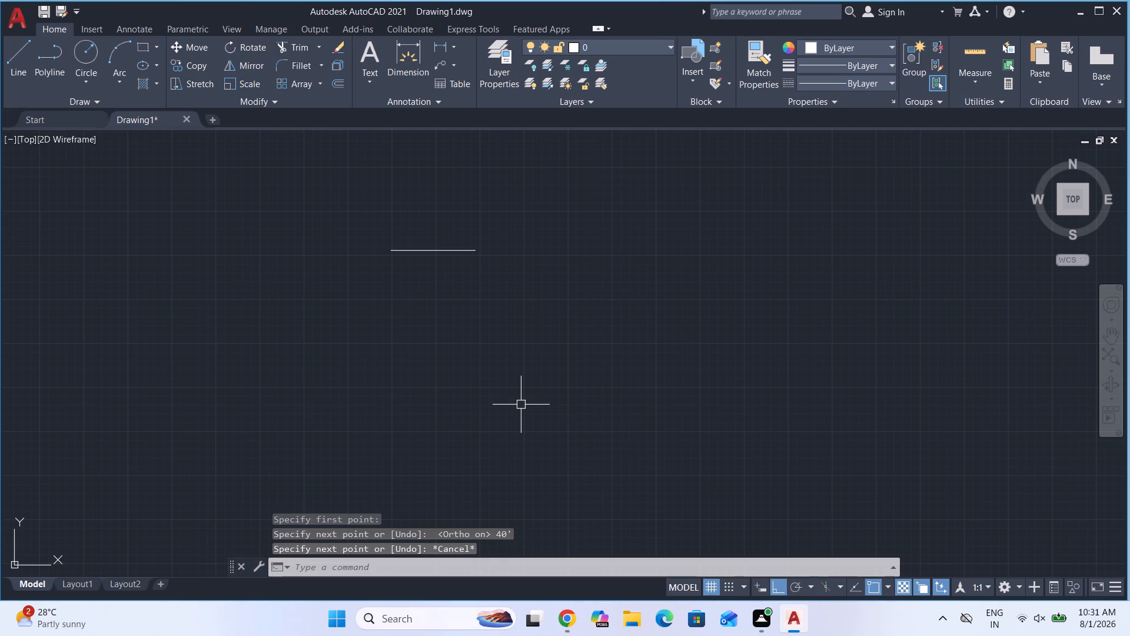
Erase the 40' horizontal line.
{"action": "left_click", "coordinate": [537, 371]}
{"action": "left_click", "coordinate": [430, 223]}
{"action": "key", "text": "Delete"}
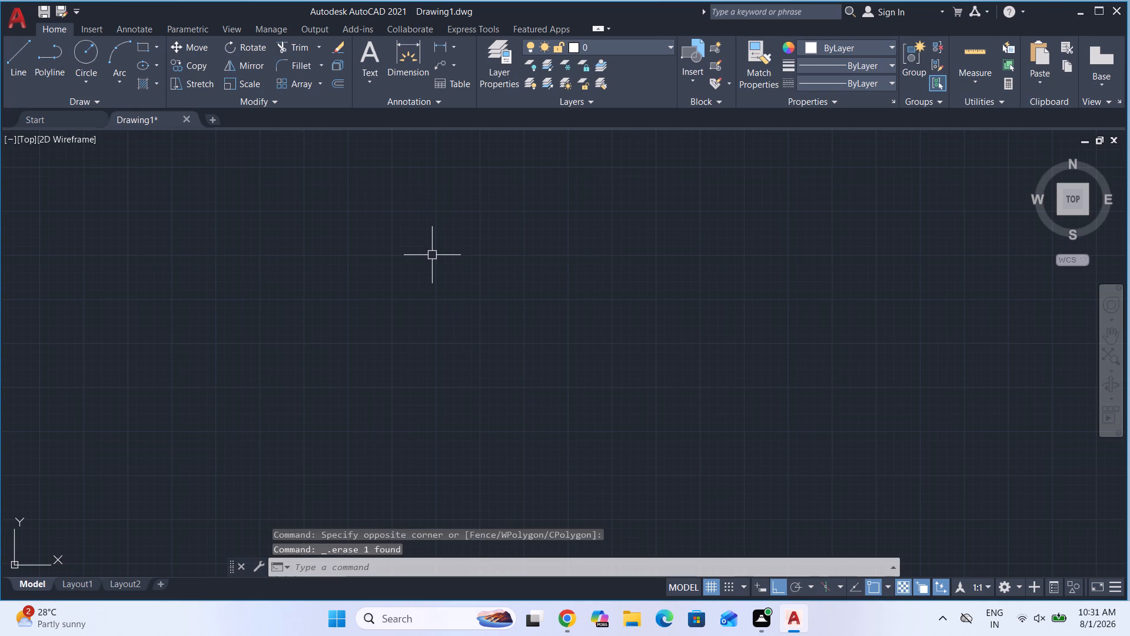
Set the model space limits with the lower left corner at 0,0 and the upper right corner at 500',500'.
{"action": "key", "text": "l"}
{"action": "type", "text": "imi"}
{"action": "key", "text": "t"}
{"action": "key", "text": "s"}
{"action": "key", "text": "Return"}
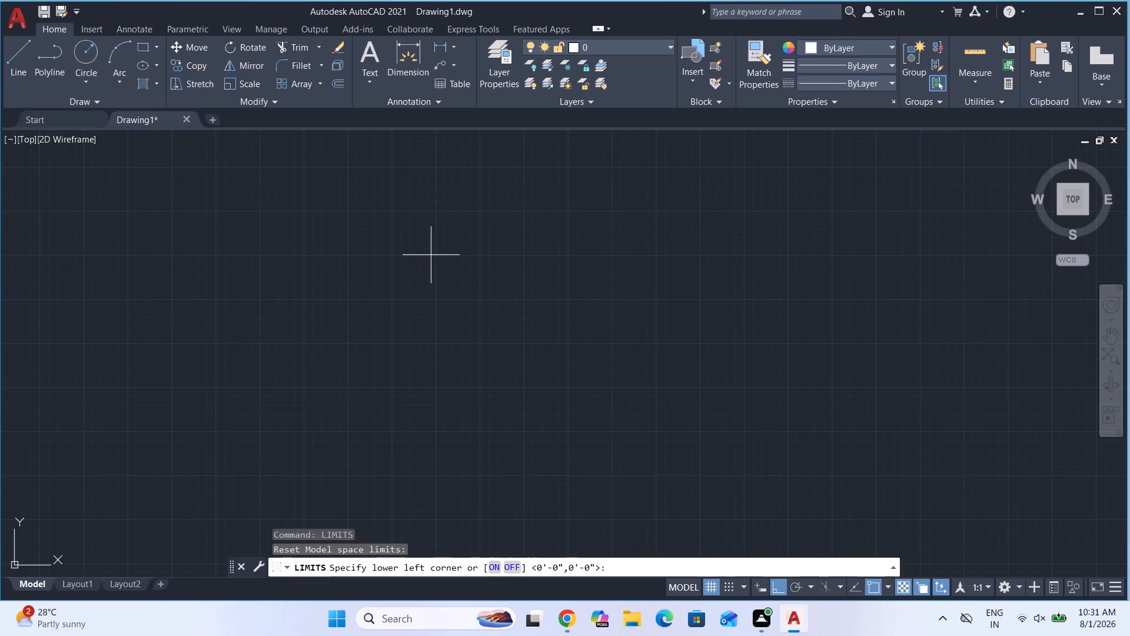
{"action": "key", "text": "Return"}
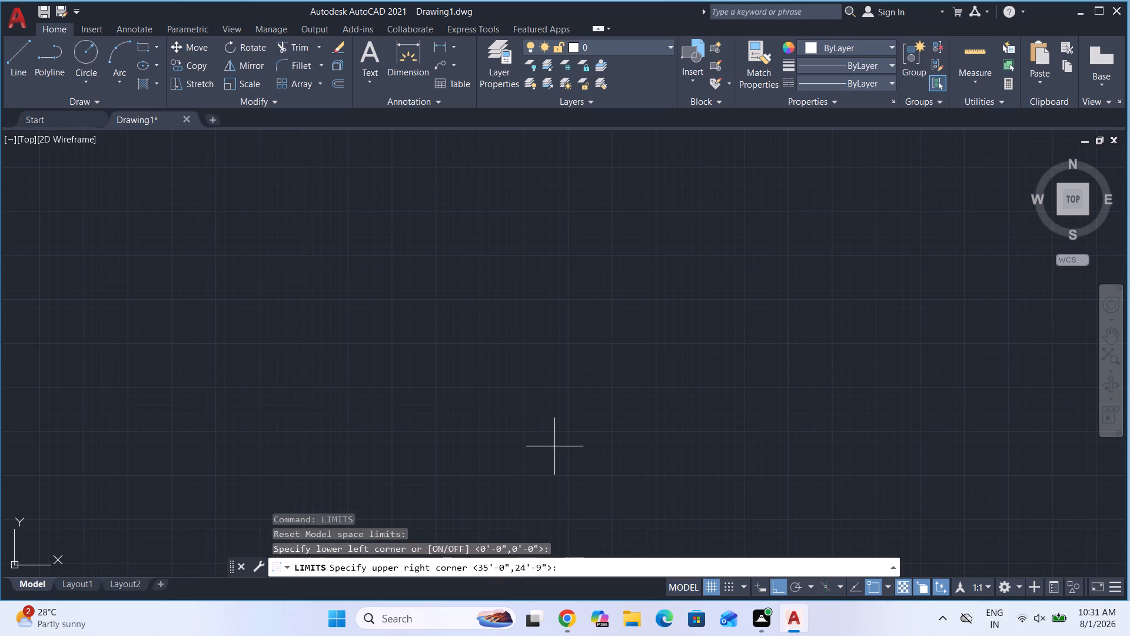
{"action": "type", "text": "100"}
{"action": "key", "text": "BackSpace"}
{"action": "key", "text": "BackSpace"}
{"action": "key", "text": "BackSpace"}
{"action": "type", "text": "500"}
{"action": "key", "text": "apostrophe"}
{"action": "type", "text": ",500'"}
{"action": "key", "text": "Return"}
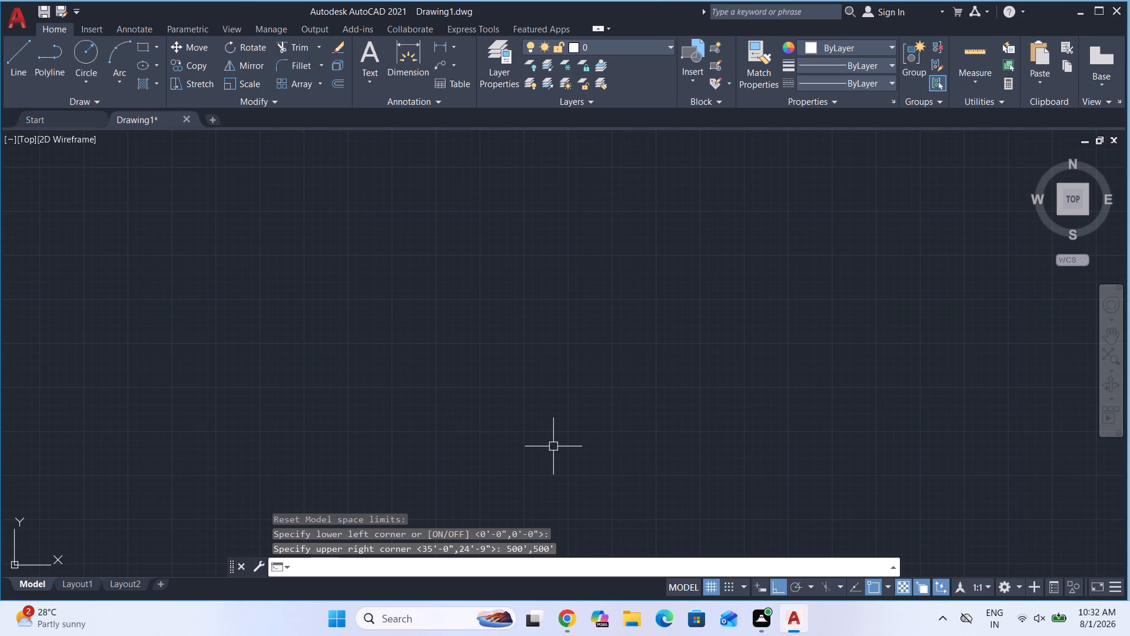
Draw a closed rectangular outline with the Line tool in the empty model space, 40' wide and 60' high.
{"action": "key", "text": "z"}
{"action": "key", "text": "Return"}
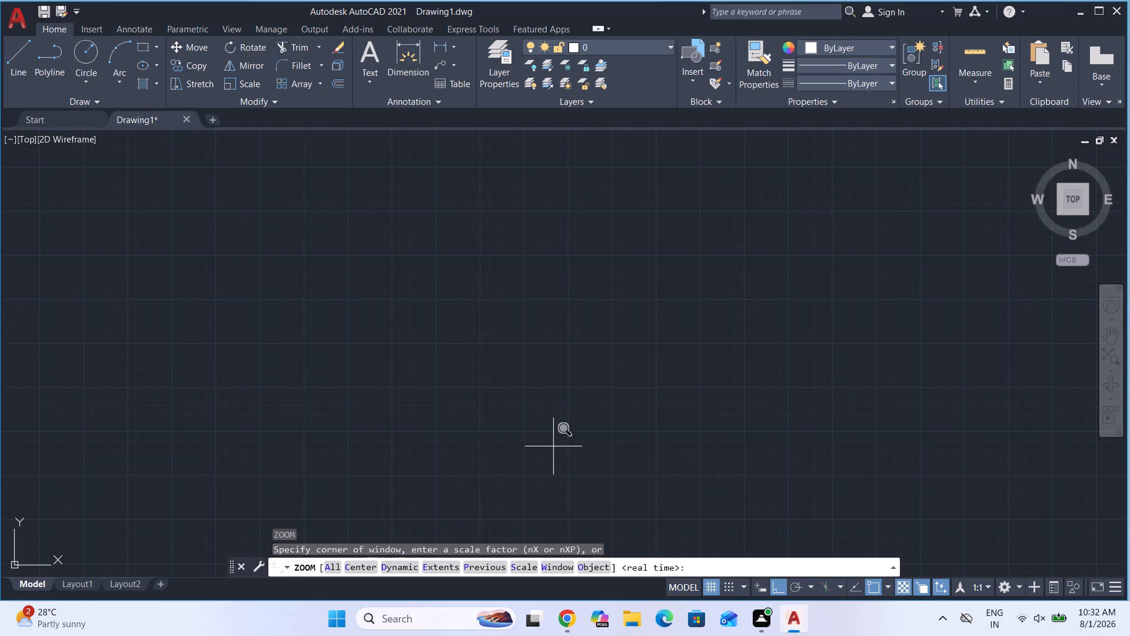
{"action": "key", "text": "a"}
{"action": "key", "text": "Return"}
{"action": "scroll", "coordinate": [451, 322], "scroll_direction": "up", "scroll_amount": 1}
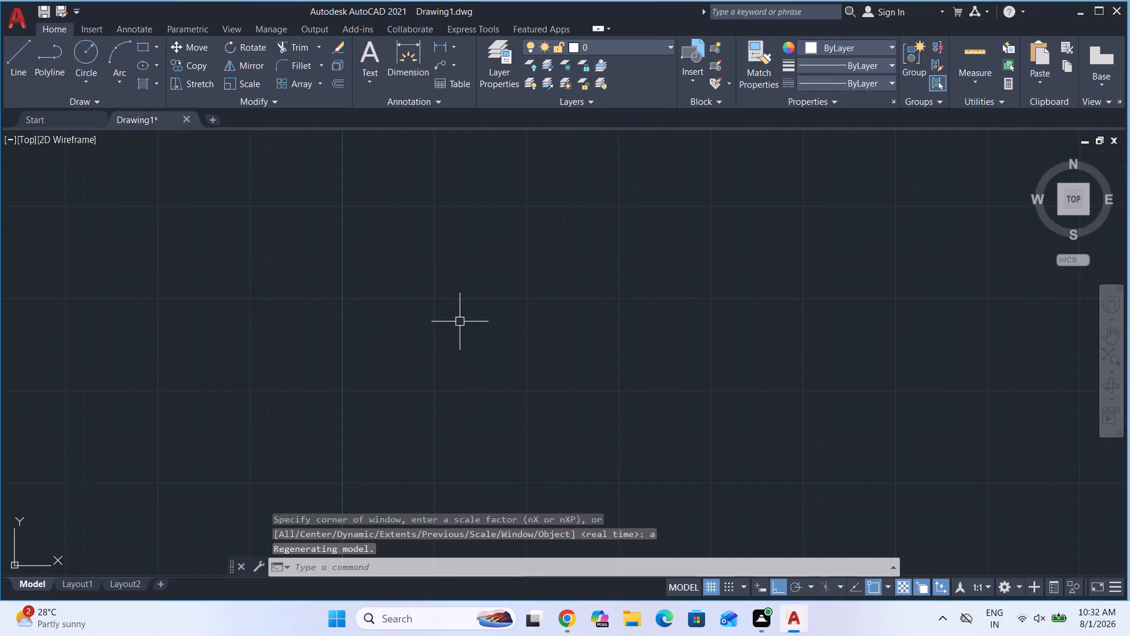
{"action": "scroll", "coordinate": [451, 322], "scroll_direction": "up", "scroll_amount": 2}
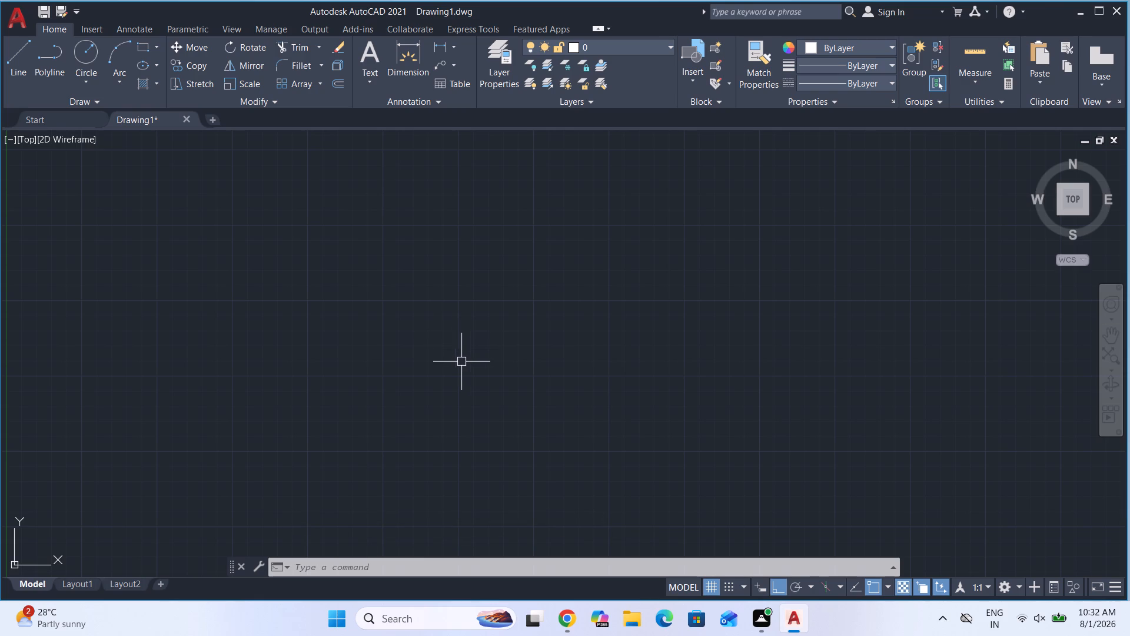
{"action": "key", "text": "l"}
{"action": "key", "text": "Return"}
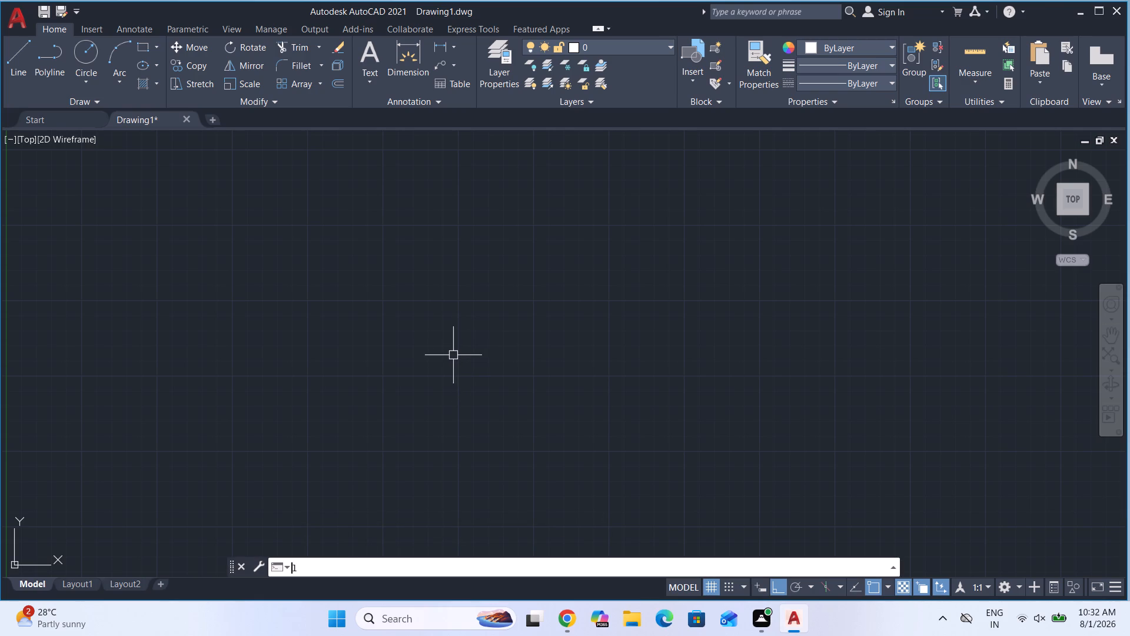
{"action": "left_click", "coordinate": [260, 222]}
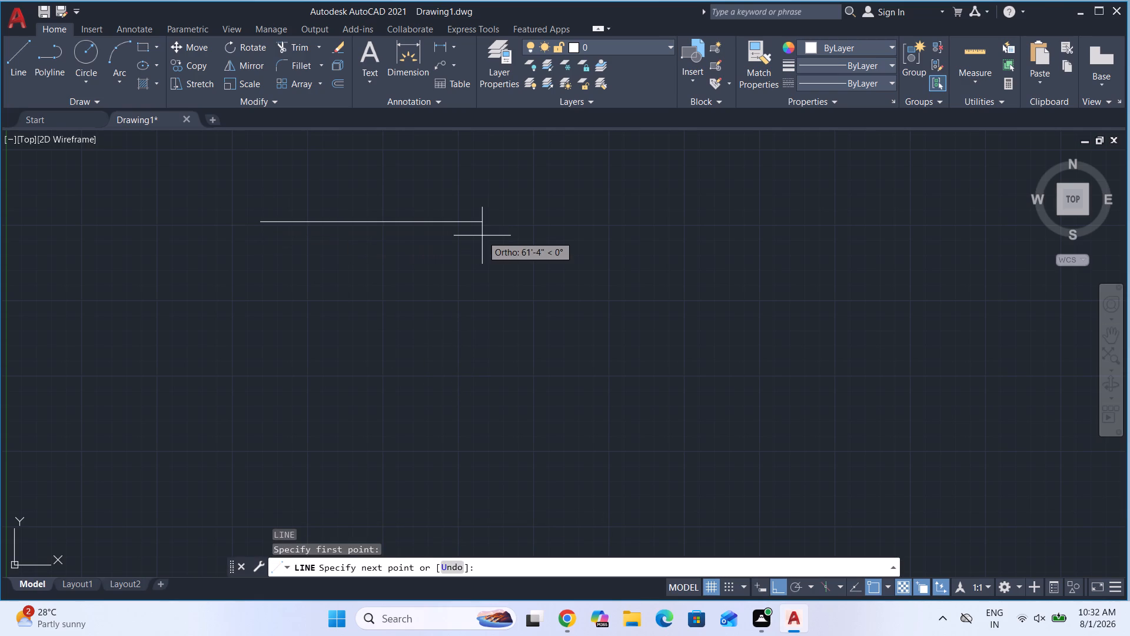
{"action": "type", "text": "40'"}
{"action": "key", "text": "Return"}
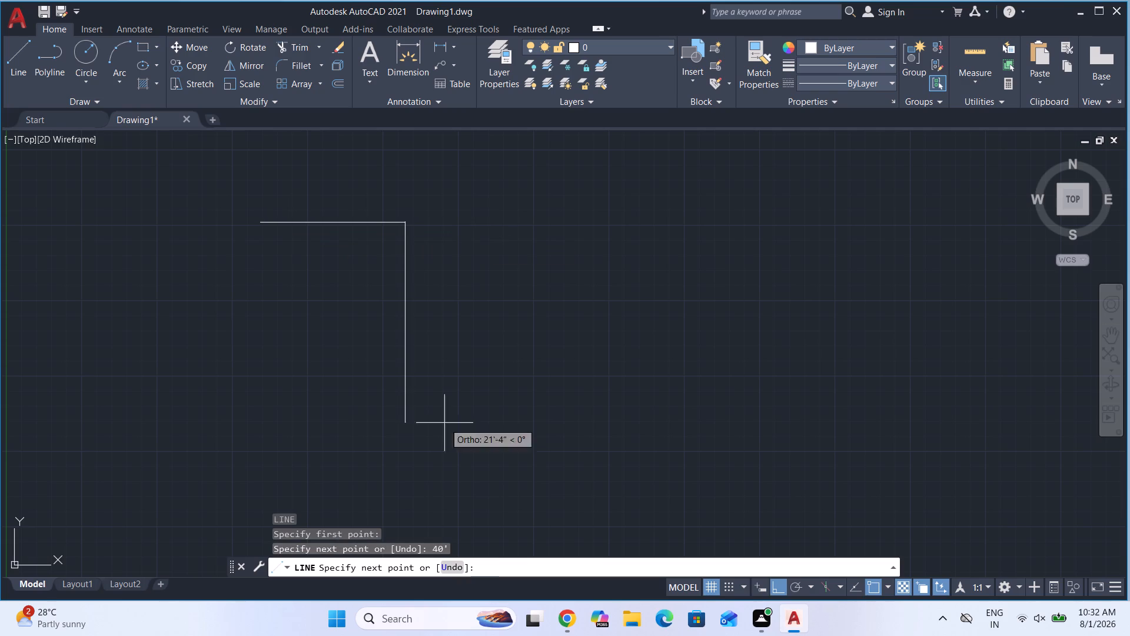
{"action": "key", "text": "6"}
{"action": "key", "text": "0"}
{"action": "key", "text": "apostrophe"}
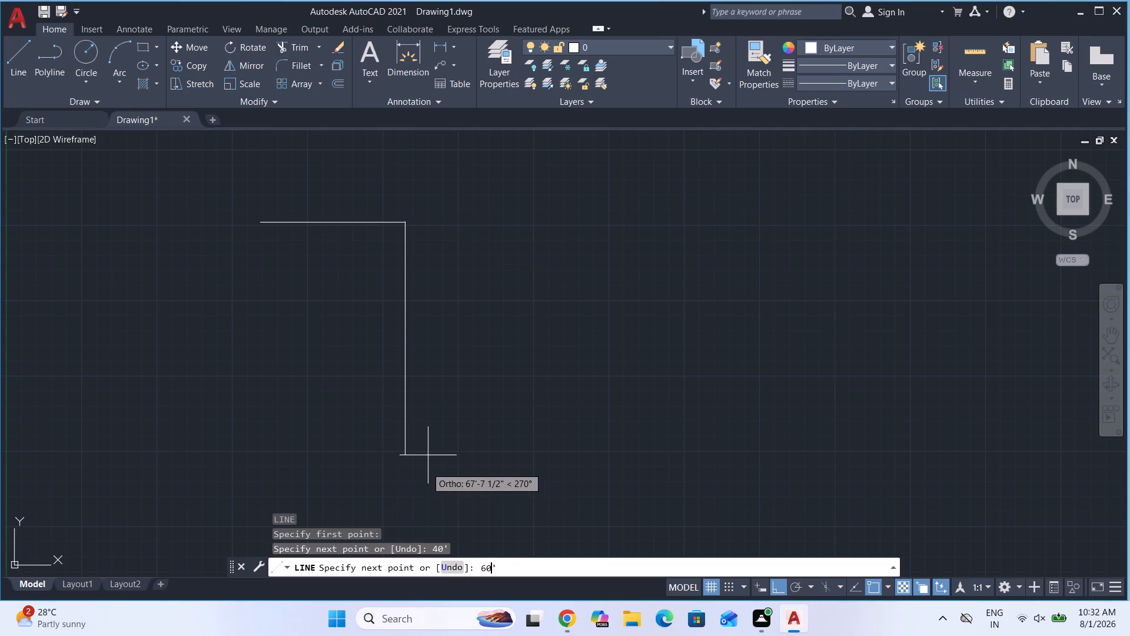
{"action": "key", "text": "Return"}
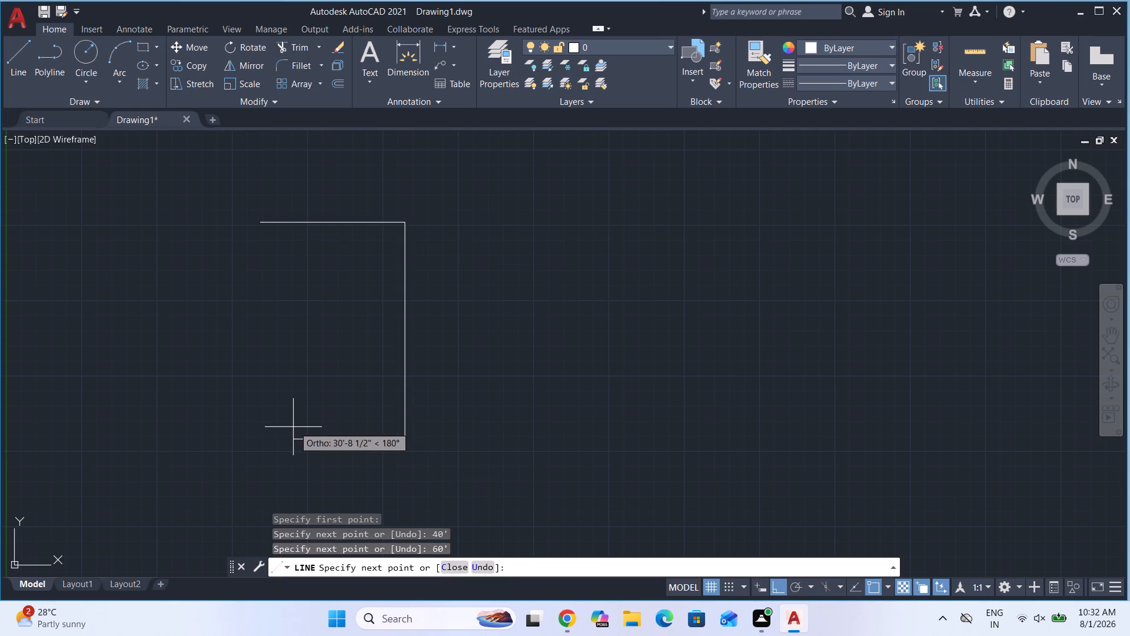
{"action": "type", "text": "40'"}
{"action": "key", "text": "Return"}
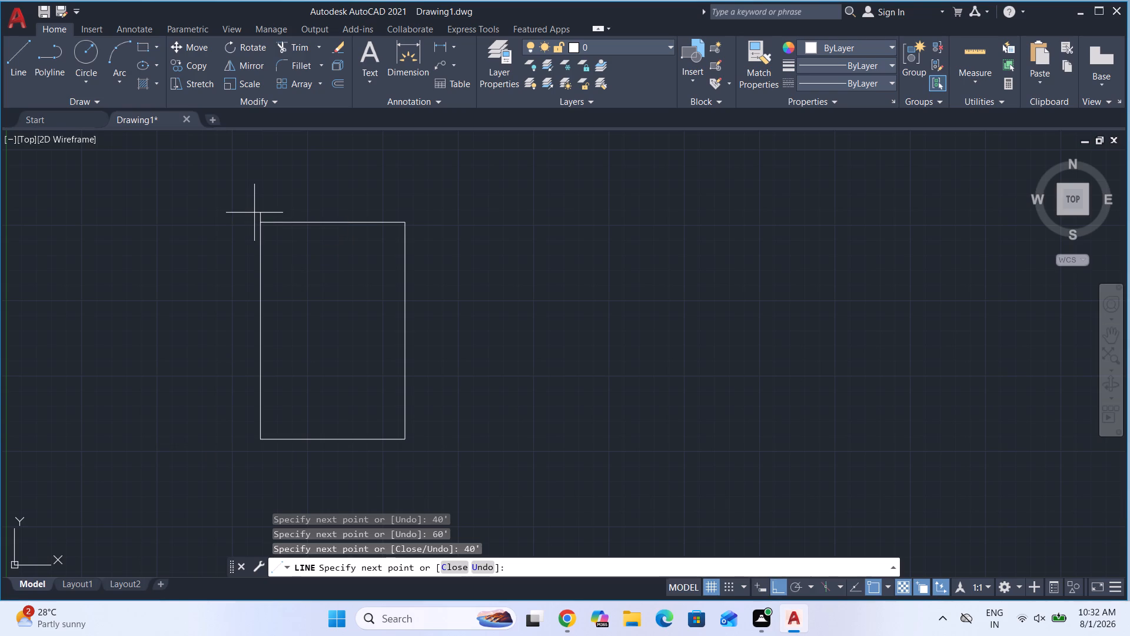
{"action": "key", "text": "c"}
{"action": "key", "text": "Return"}
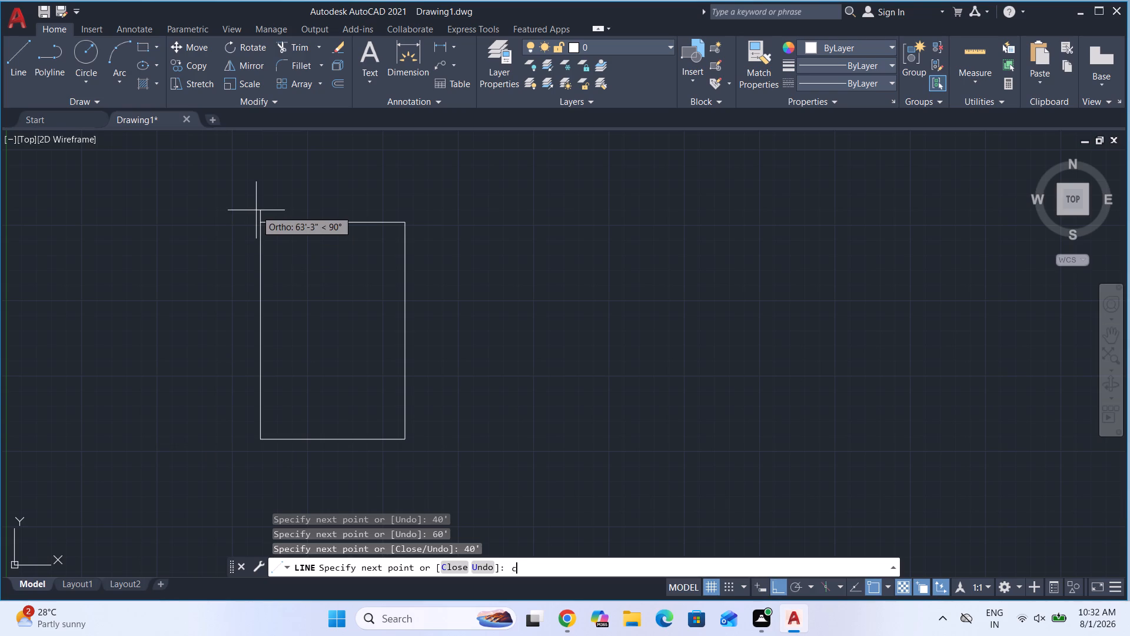
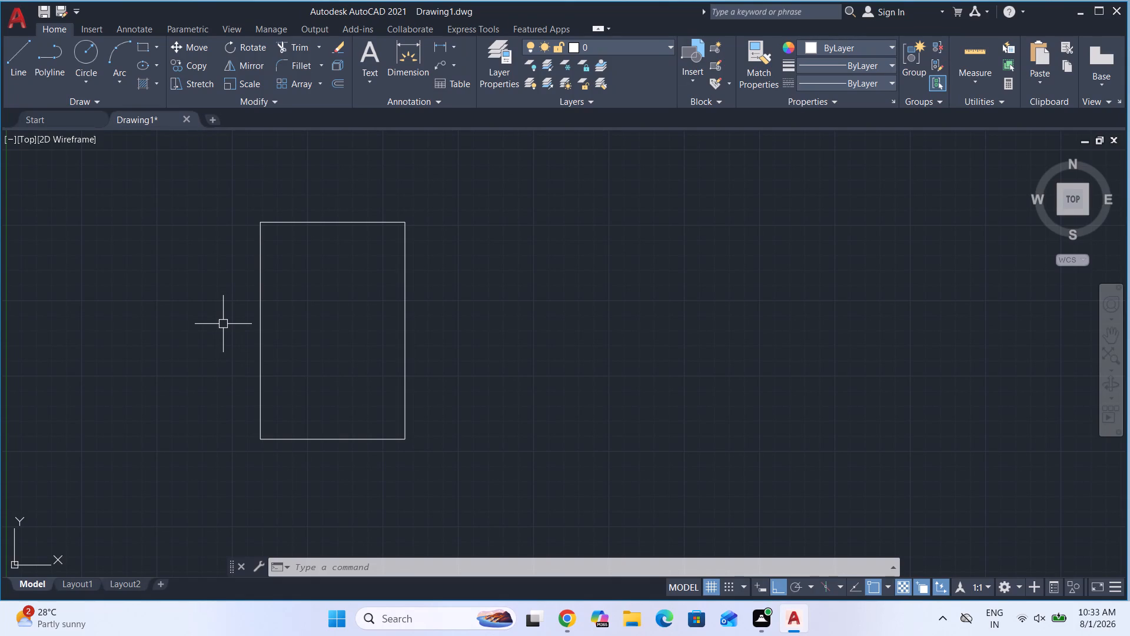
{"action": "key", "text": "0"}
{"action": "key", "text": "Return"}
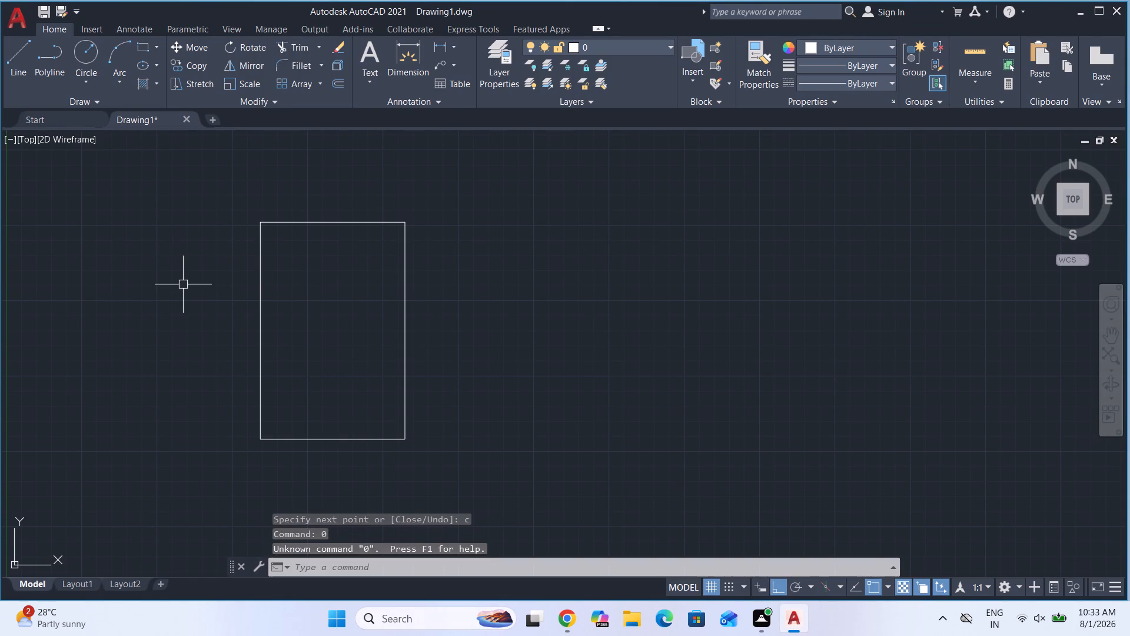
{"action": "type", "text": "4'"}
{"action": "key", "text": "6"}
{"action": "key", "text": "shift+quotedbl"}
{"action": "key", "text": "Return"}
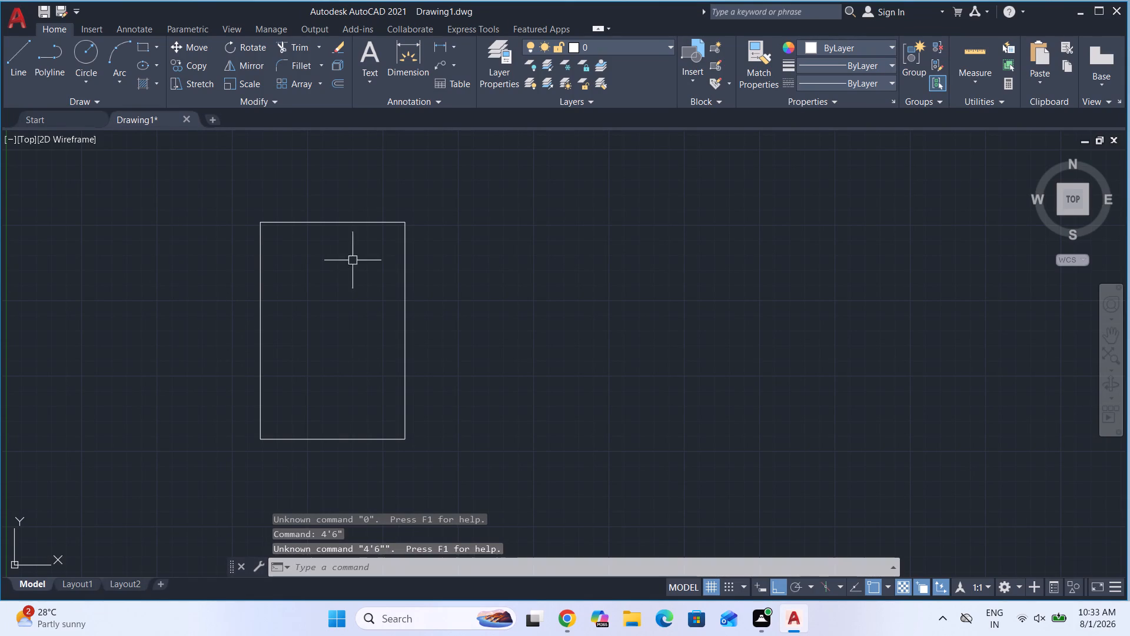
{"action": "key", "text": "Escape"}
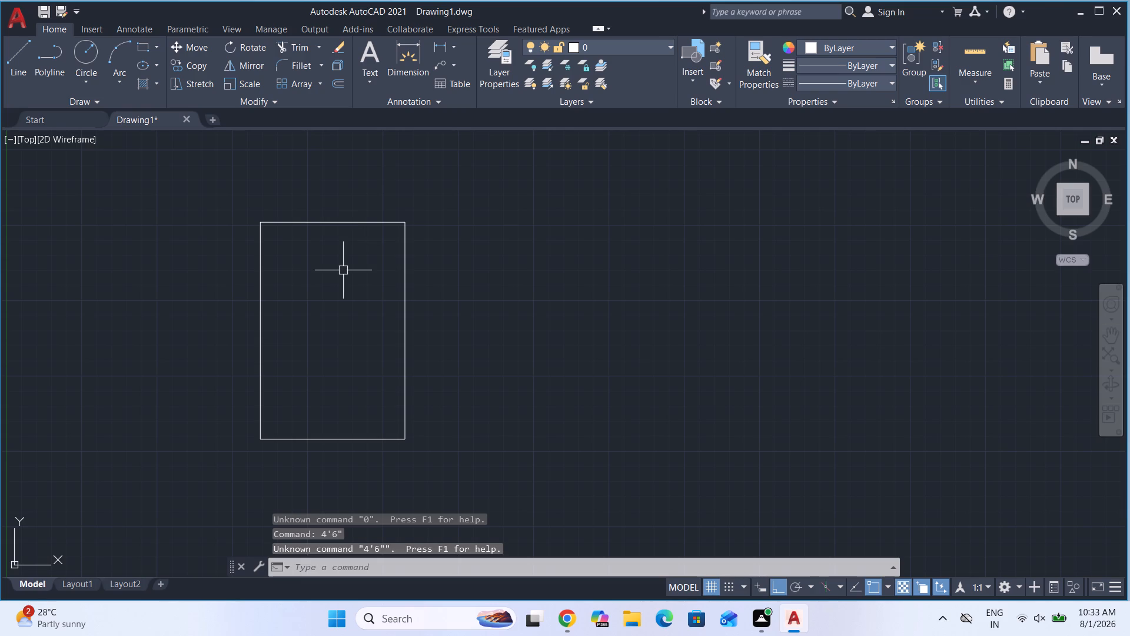
Offset the top edge of the 40' by 60' outline 4'6" inward.
{"action": "key", "text": "o"}
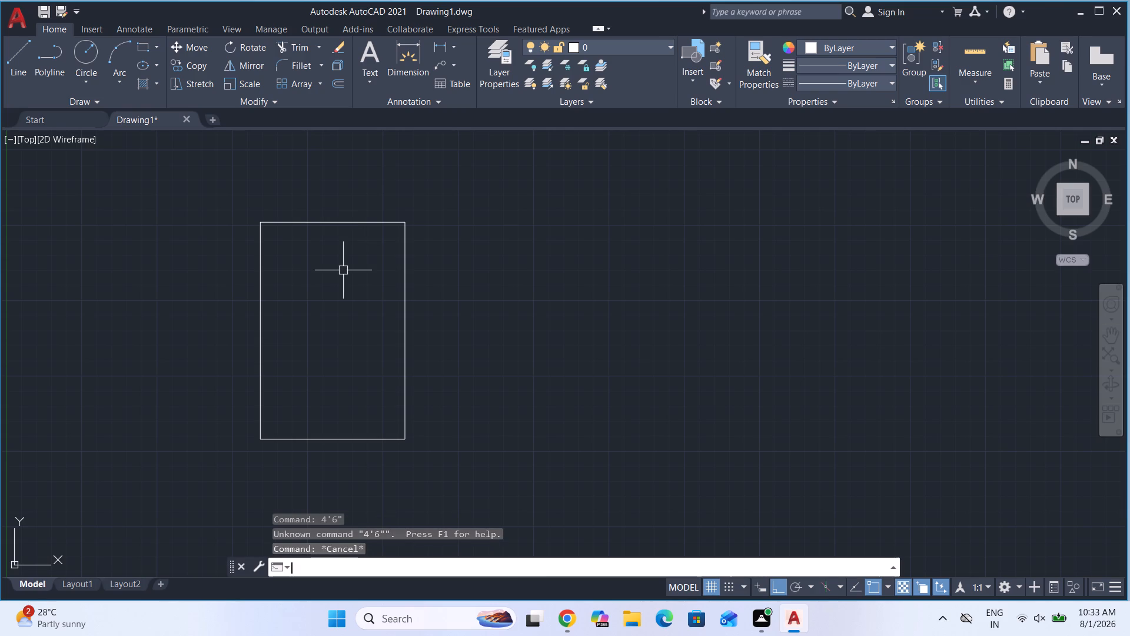
{"action": "key", "text": "Return"}
{"action": "key", "text": "Return"}
{"action": "left_click", "coordinate": [335, 225]}
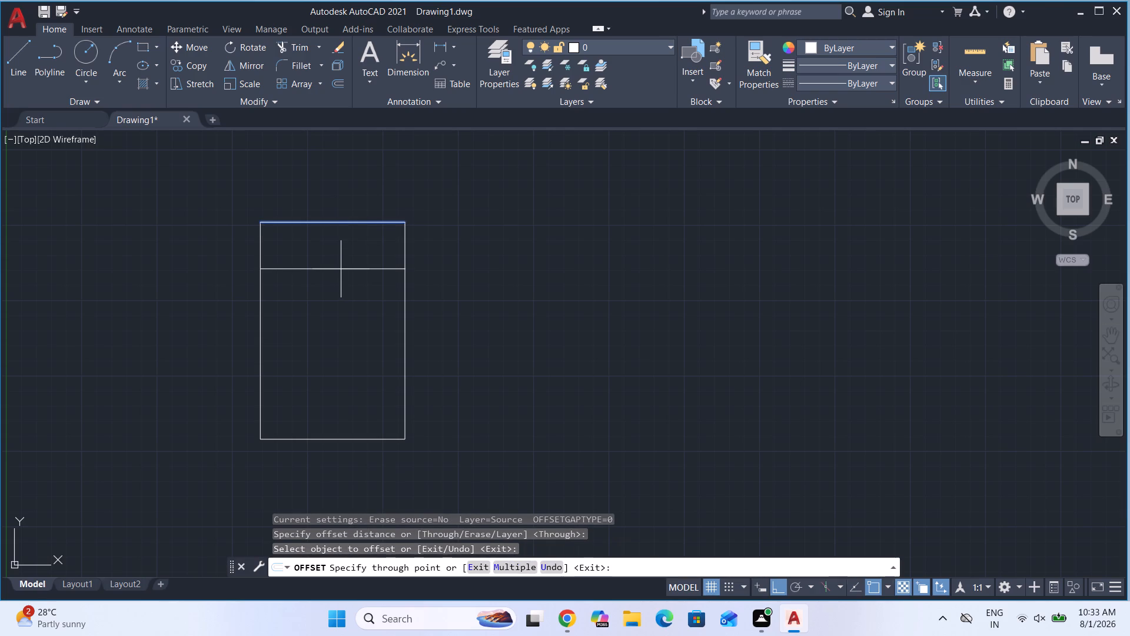
{"action": "key", "text": "4"}
{"action": "key", "text": "apostrophe"}
{"action": "type", "text": "6\""}
{"action": "key", "text": "Return"}
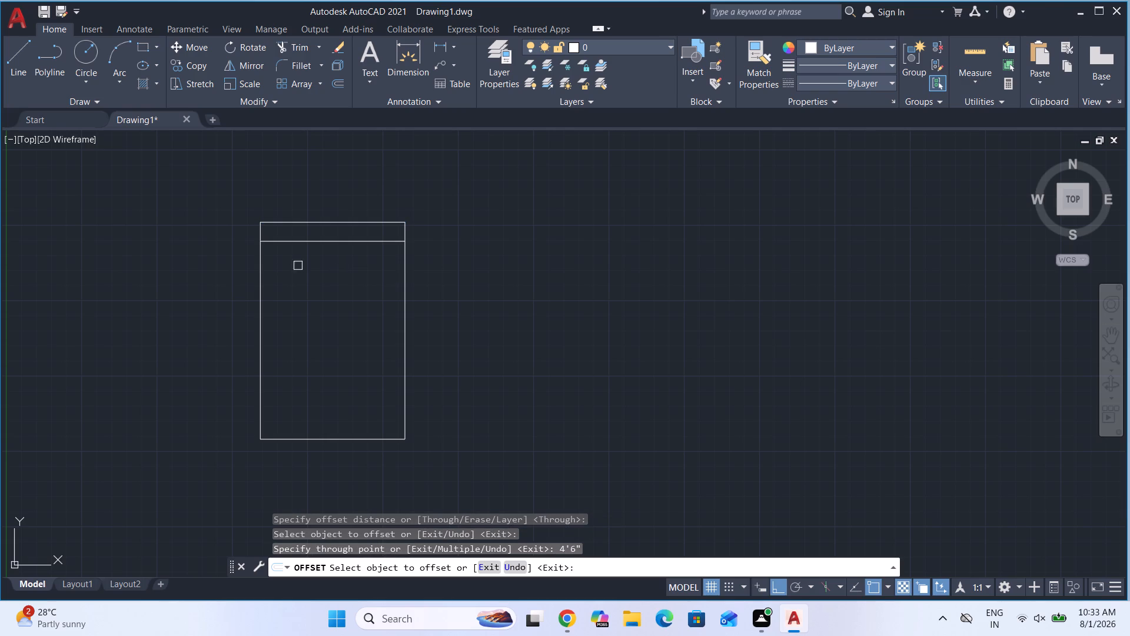
Offset the left and right edges of the outline 4'6" inward.
{"action": "left_click", "coordinate": [262, 299]}
{"action": "key", "text": "4"}
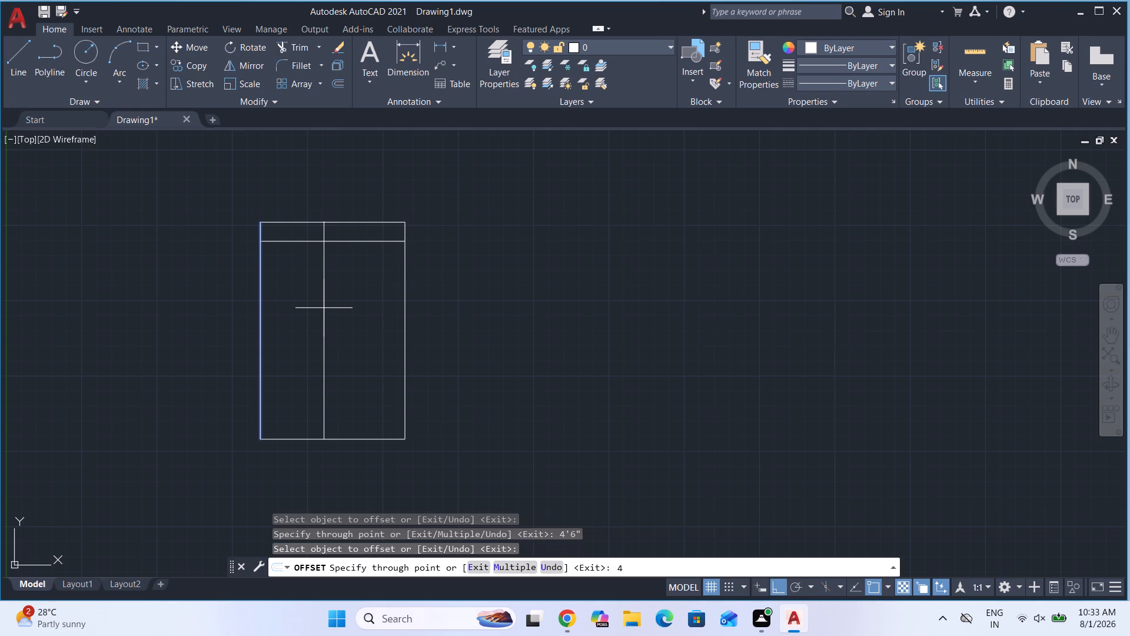
{"action": "key", "text": "apostrophe"}
{"action": "key", "text": "6"}
{"action": "key", "text": "shift+quotedbl"}
{"action": "key", "text": "Return"}
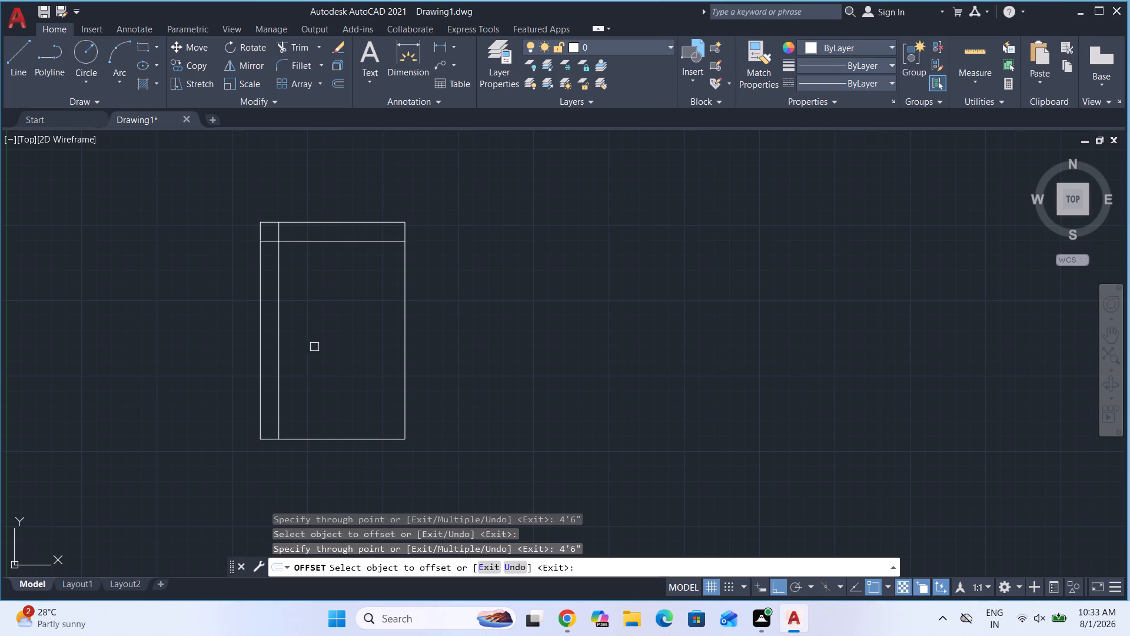
{"action": "left_click", "coordinate": [406, 330]}
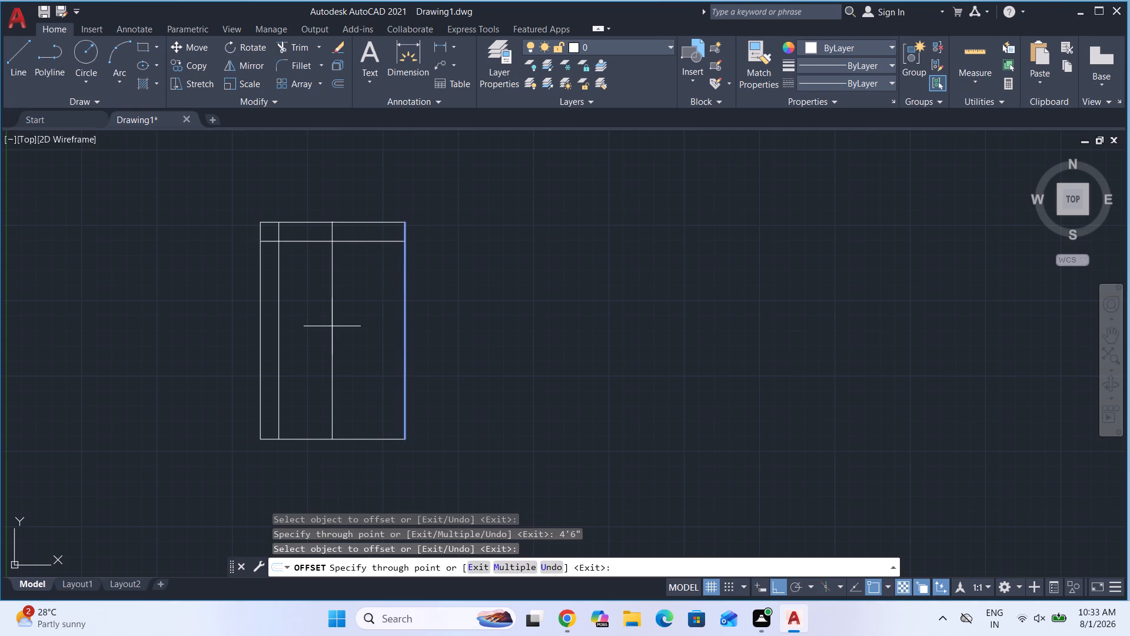
{"action": "type", "text": "4'"}
{"action": "type", "text": "6\""}
{"action": "key", "text": "Return"}
Offset the bottom edge of the outline 6'6" inward and end the Offset command.
{"action": "left_click", "coordinate": [337, 437]}
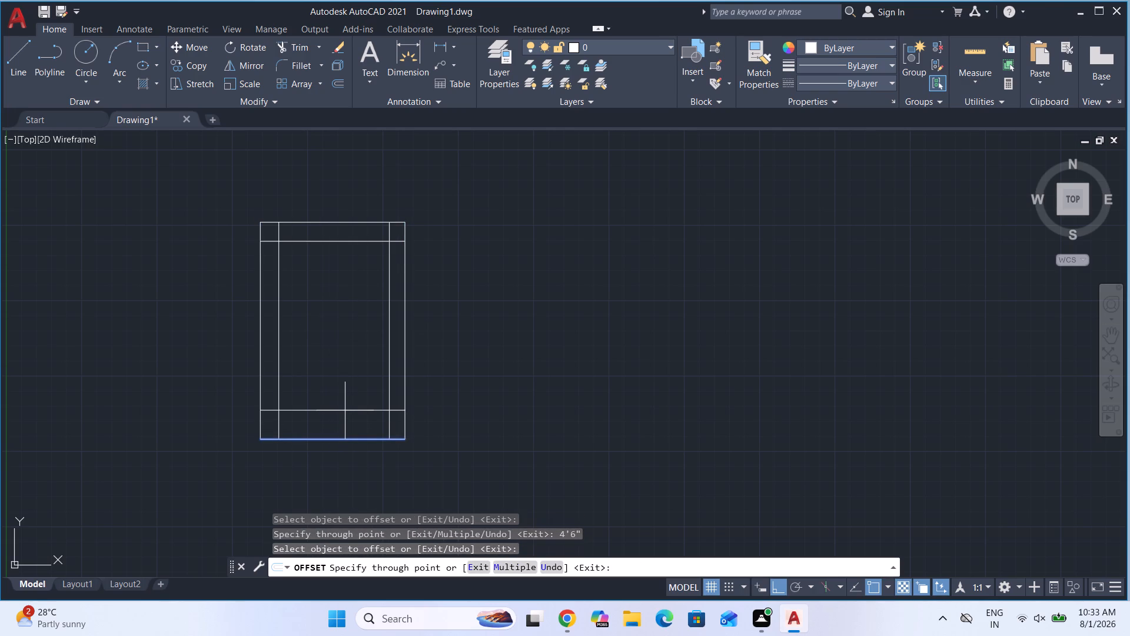
{"action": "type", "text": "6'"}
{"action": "type", "text": "6\""}
{"action": "key", "text": "Return"}
{"action": "key", "text": "Escape"}
Trim the overhanging ends of the offset lines at the two upper corners of the inner rectangle.
{"action": "type", "text": "tr"}
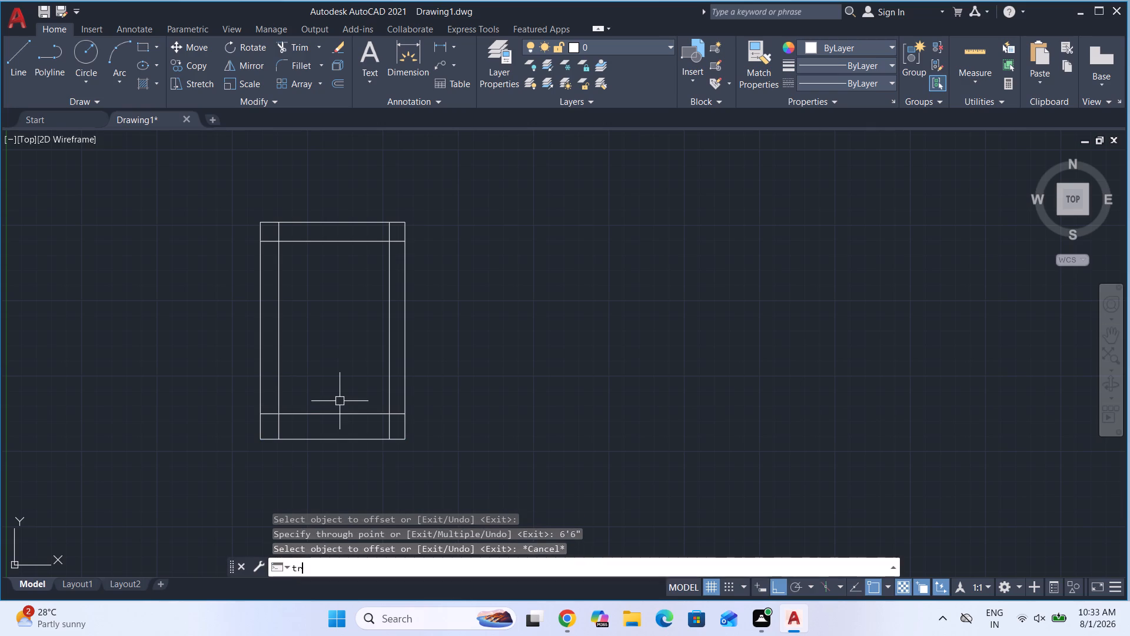
{"action": "key", "text": "Return"}
{"action": "key", "text": "Return"}
{"action": "scroll", "coordinate": [284, 241], "scroll_direction": "up", "scroll_amount": 3}
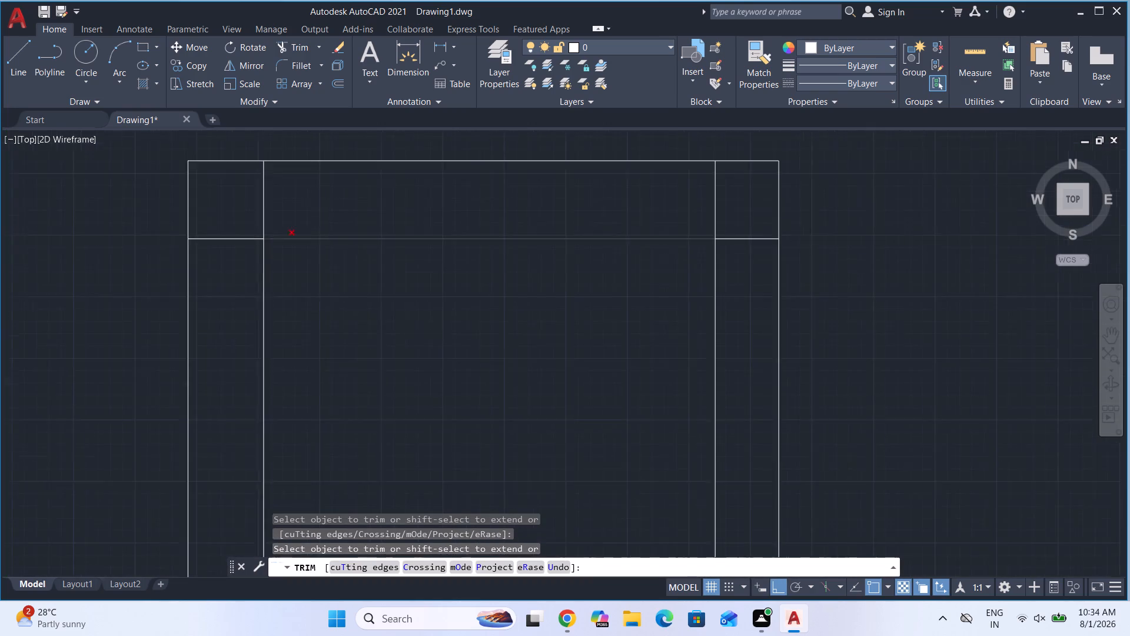
{"action": "scroll", "coordinate": [284, 241], "scroll_direction": "up", "scroll_amount": 1}
{"action": "left_click_drag", "start_coordinate": [273, 187], "coordinate": [262, 190]}
{"action": "left_click", "coordinate": [191, 246]}
{"action": "scroll", "coordinate": [191, 248], "scroll_direction": "down", "scroll_amount": 1}
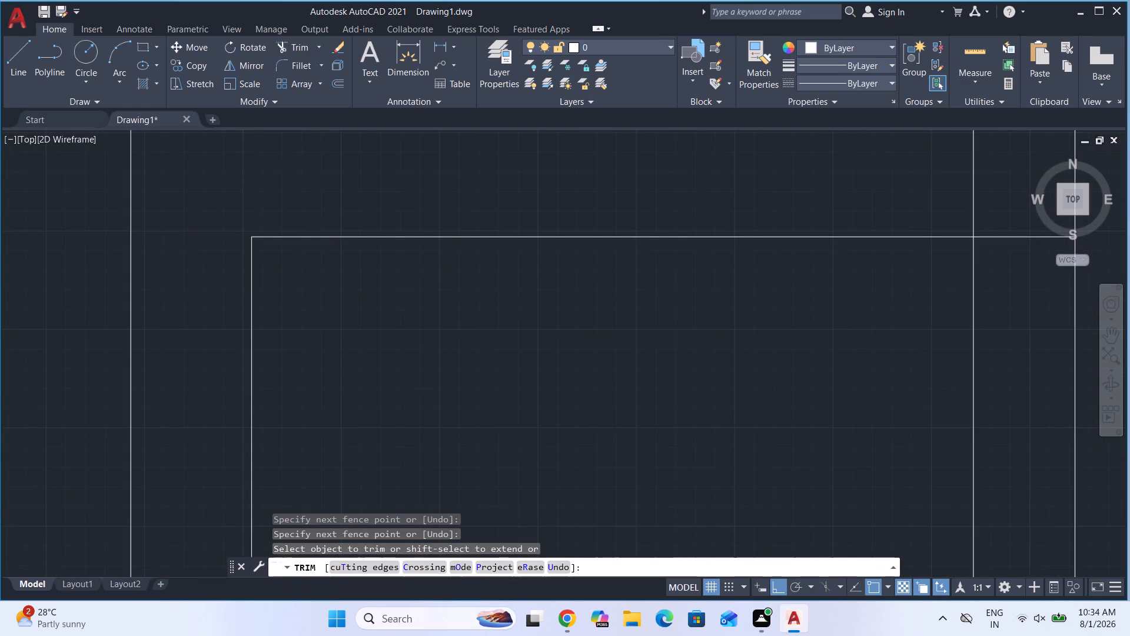
{"action": "scroll", "coordinate": [191, 248], "scroll_direction": "down", "scroll_amount": 1}
{"action": "left_click", "coordinate": [480, 217]}
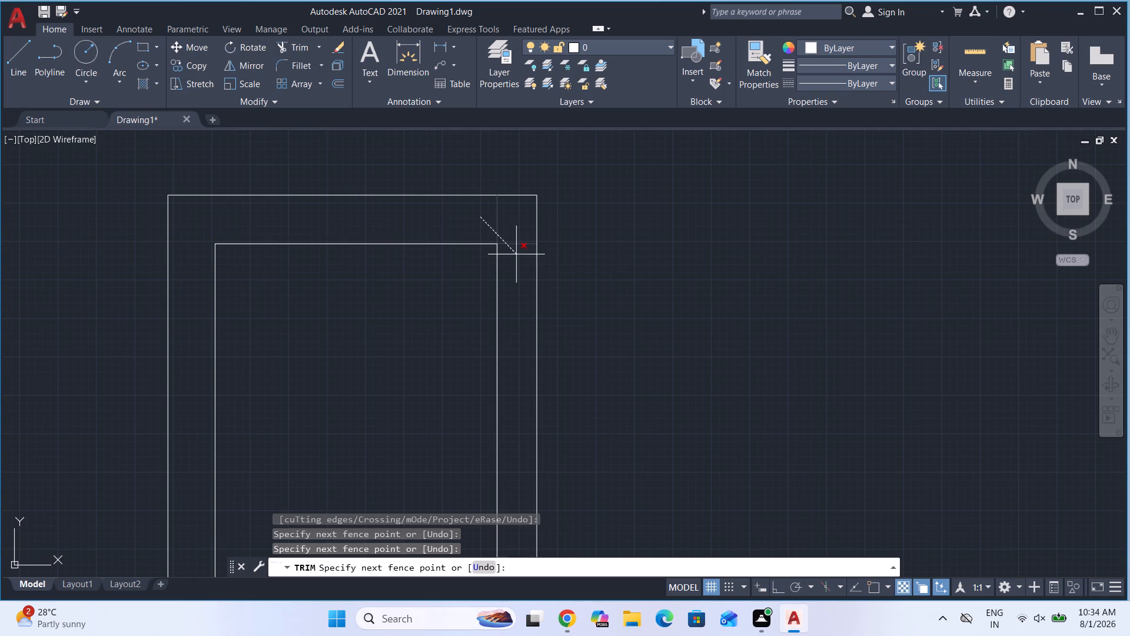
{"action": "left_click", "coordinate": [516, 254]}
Trim the overhanging ends of the offset lines at the two lower corners of the inner rectangle.
{"action": "scroll", "coordinate": [468, 206], "scroll_direction": "down", "scroll_amount": 4}
{"action": "scroll", "coordinate": [427, 289], "scroll_direction": "up", "scroll_amount": 5}
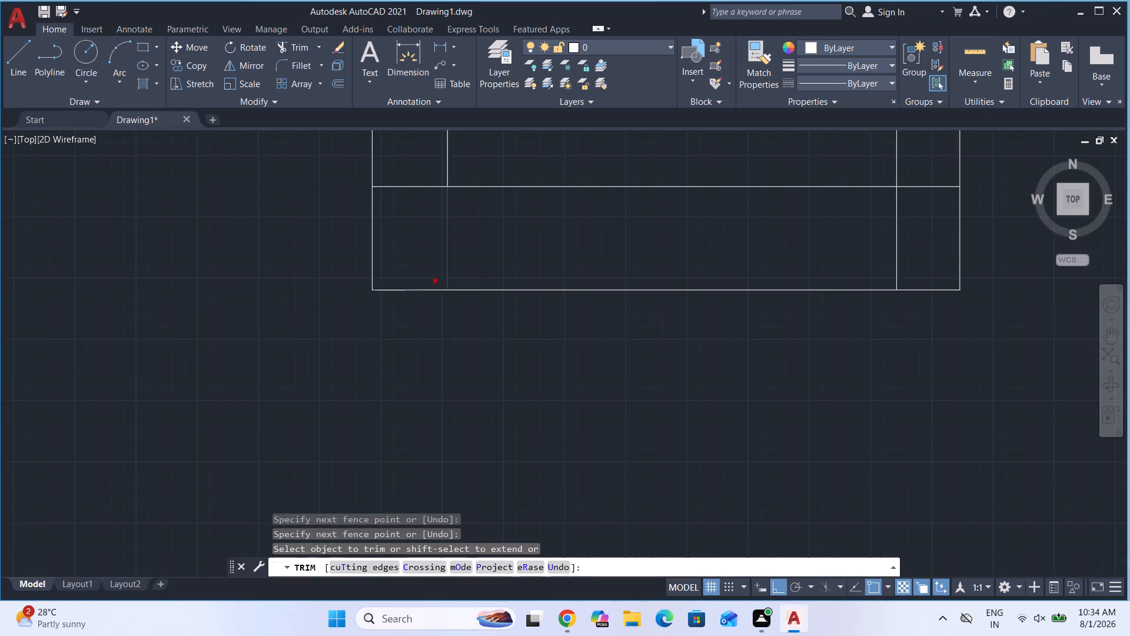
{"action": "left_click", "coordinate": [480, 264]}
{"action": "left_click", "coordinate": [413, 170]}
{"action": "scroll", "coordinate": [283, 370], "scroll_direction": "down", "scroll_amount": 1}
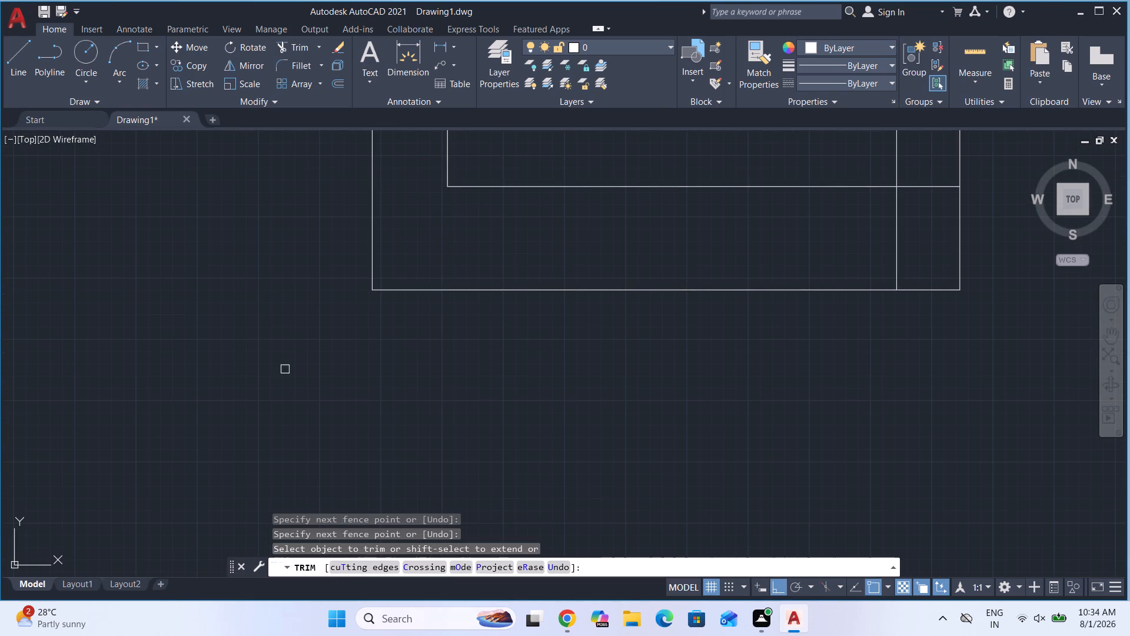
{"action": "scroll", "coordinate": [278, 372], "scroll_direction": "down", "scroll_amount": 2}
{"action": "scroll", "coordinate": [518, 291], "scroll_direction": "up", "scroll_amount": 5}
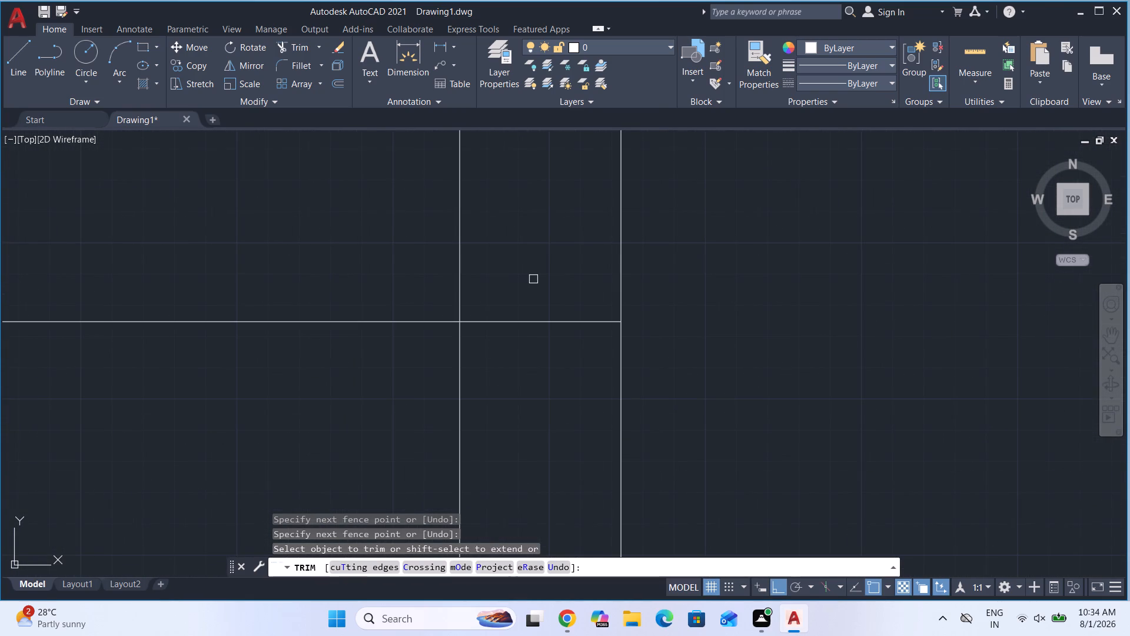
{"action": "left_click", "coordinate": [540, 279]}
{"action": "left_click", "coordinate": [397, 455]}
{"action": "key", "text": "Escape"}
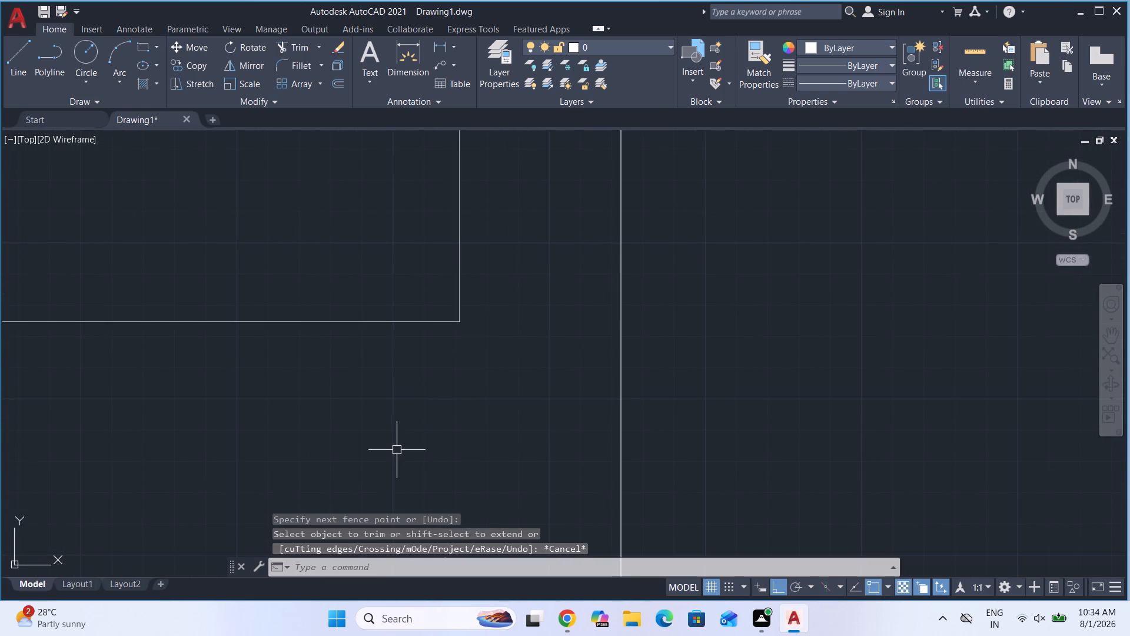
Copy the four lines of the inner rectangle horizontally about 53' to the right, outside the outer outline.
{"action": "scroll", "coordinate": [440, 416], "scroll_direction": "down", "scroll_amount": 5}
{"action": "scroll", "coordinate": [388, 374], "scroll_direction": "down", "scroll_amount": 2}
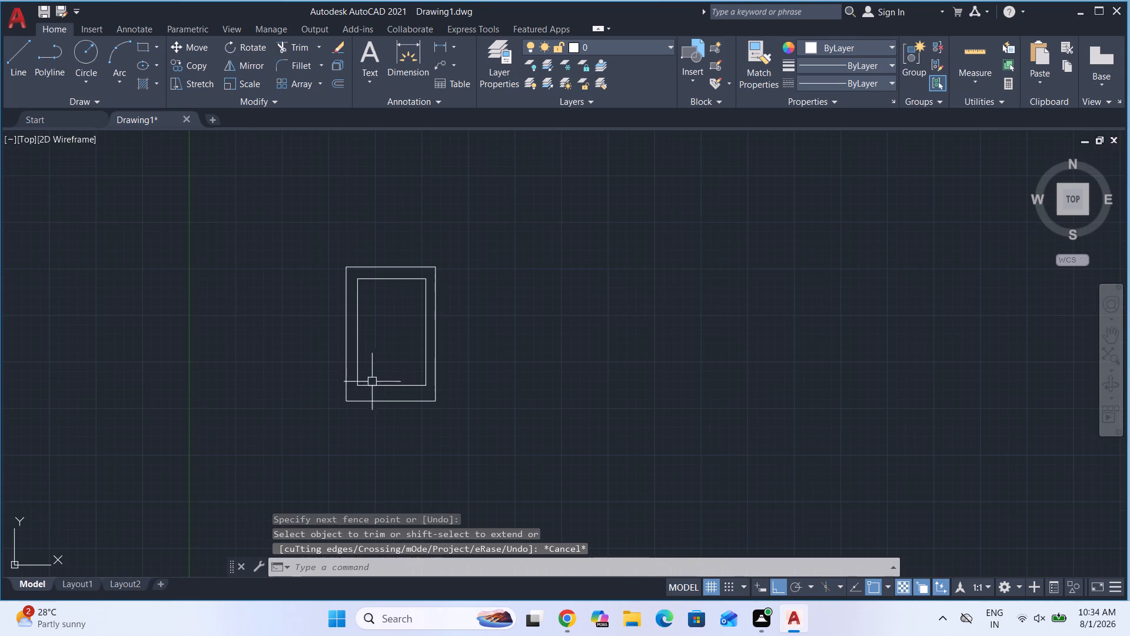
{"action": "scroll", "coordinate": [391, 396], "scroll_direction": "up", "scroll_amount": 1}
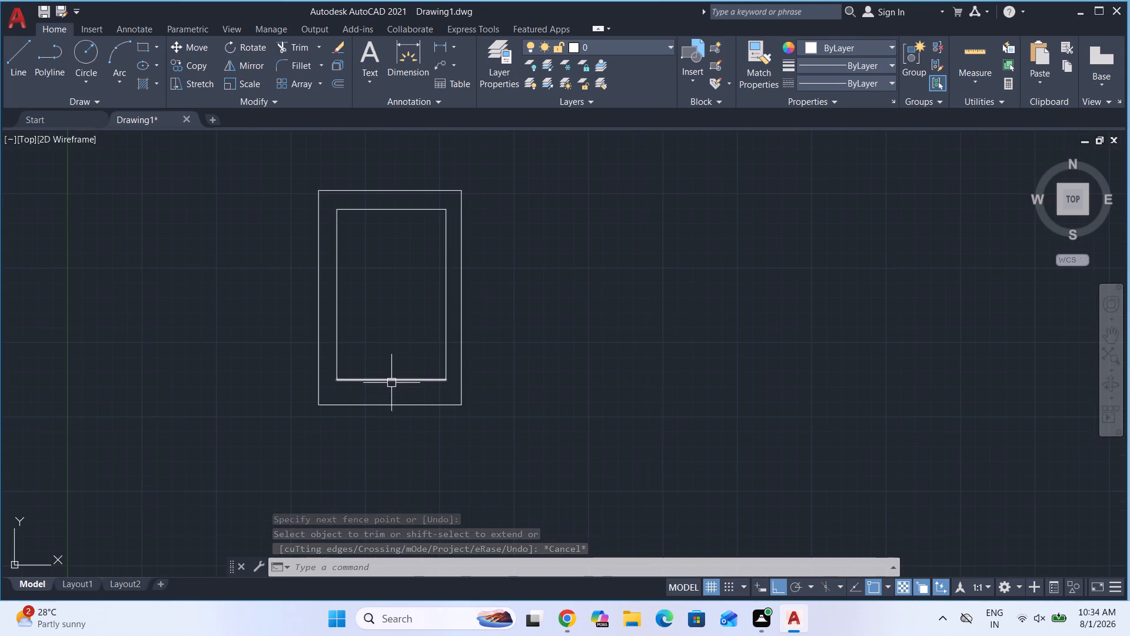
{"action": "left_click", "coordinate": [451, 388]}
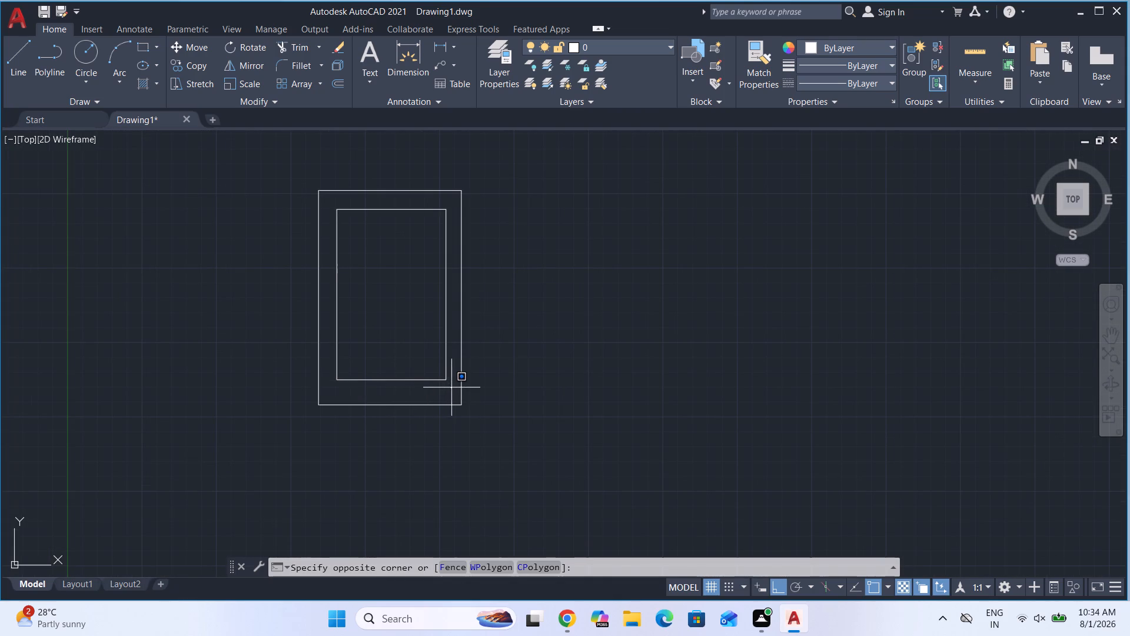
{"action": "left_click", "coordinate": [334, 204]}
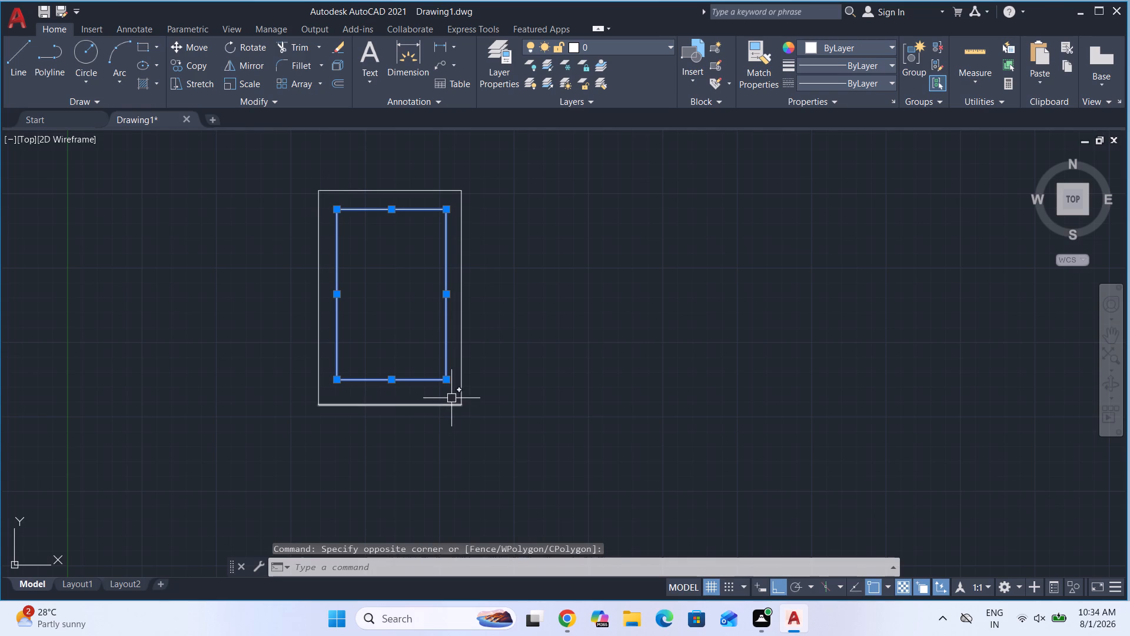
{"action": "type", "text": "co"}
{"action": "key", "text": "Return"}
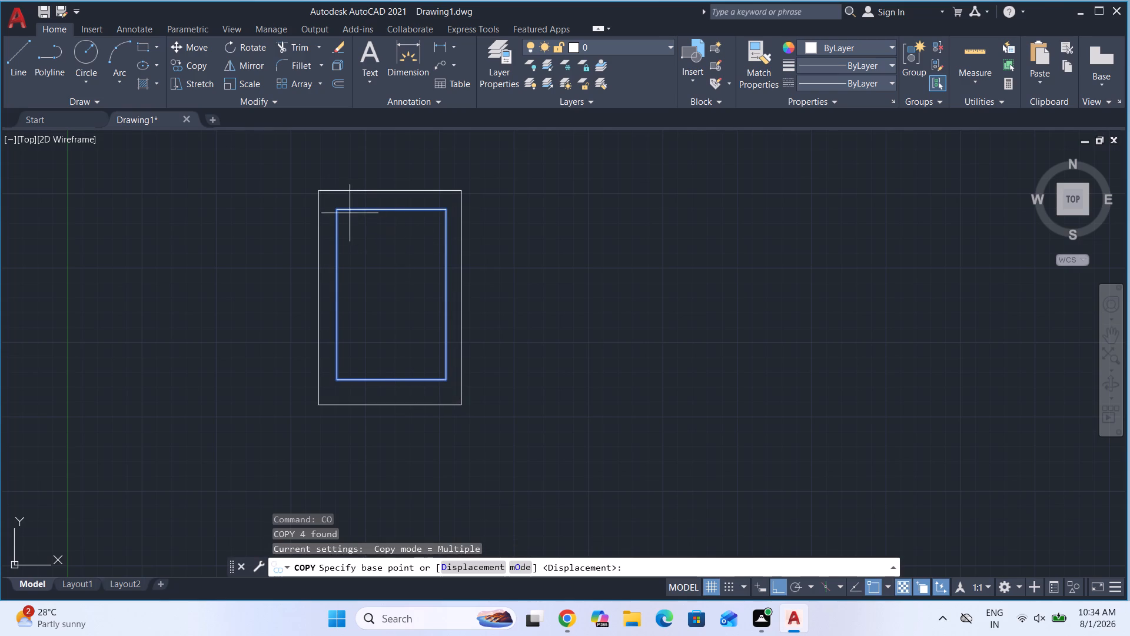
{"action": "left_click", "coordinate": [333, 210]}
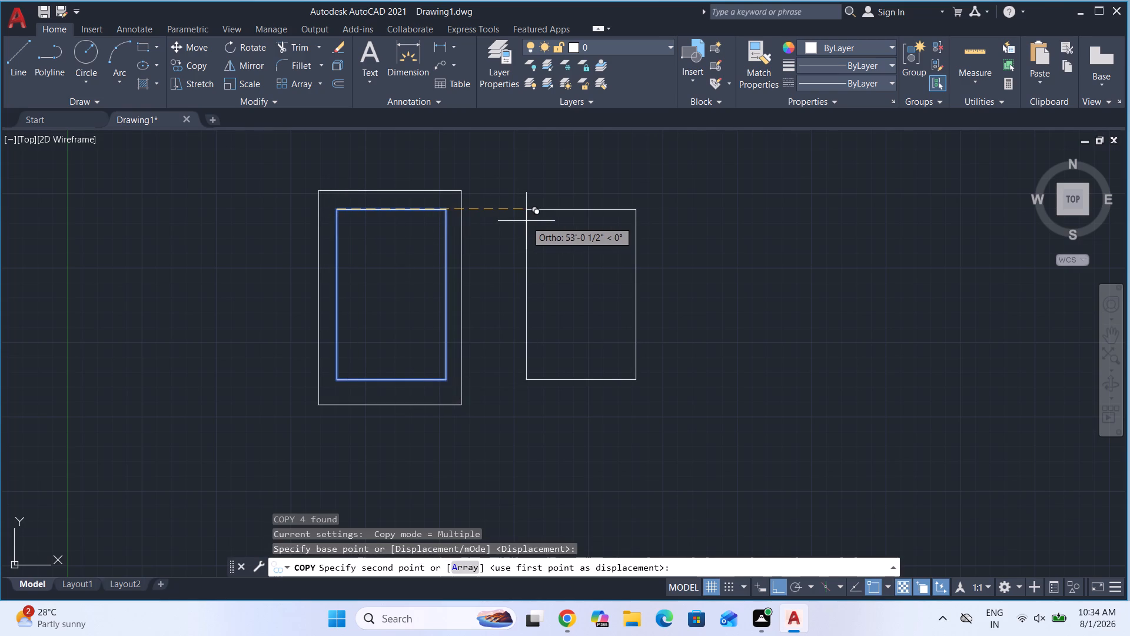
{"action": "left_click", "coordinate": [526, 221]}
{"action": "key", "text": "Escape"}
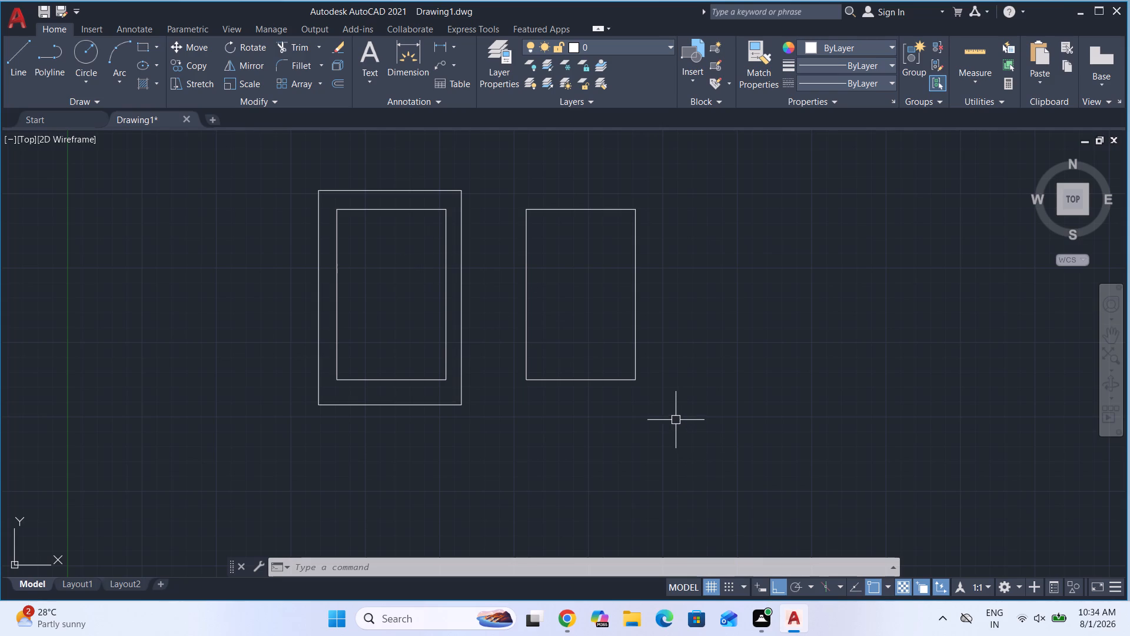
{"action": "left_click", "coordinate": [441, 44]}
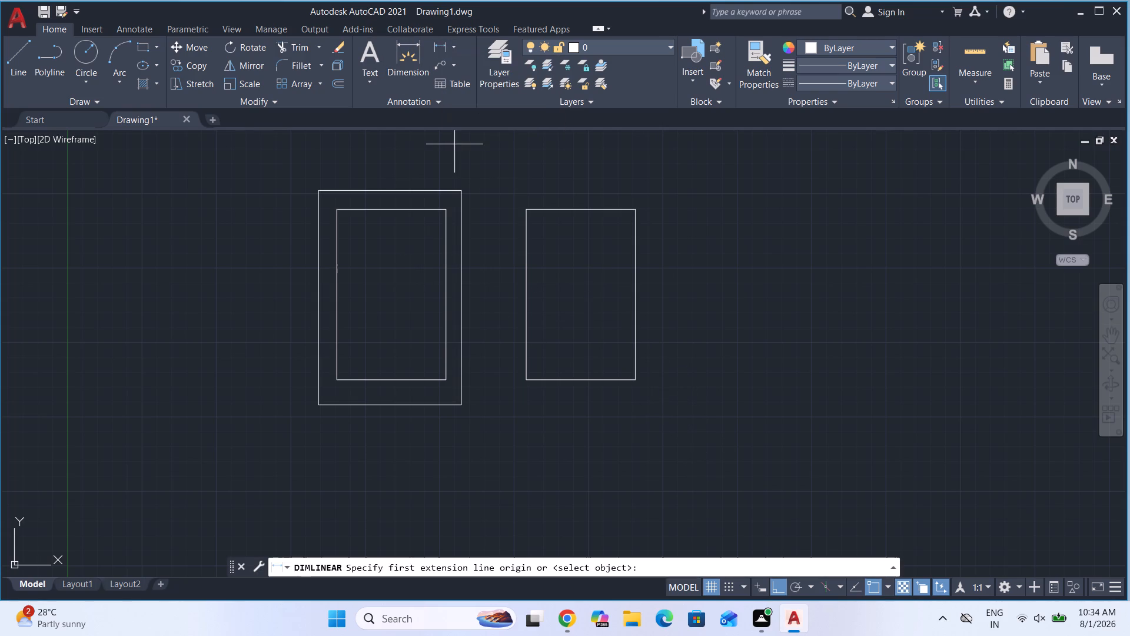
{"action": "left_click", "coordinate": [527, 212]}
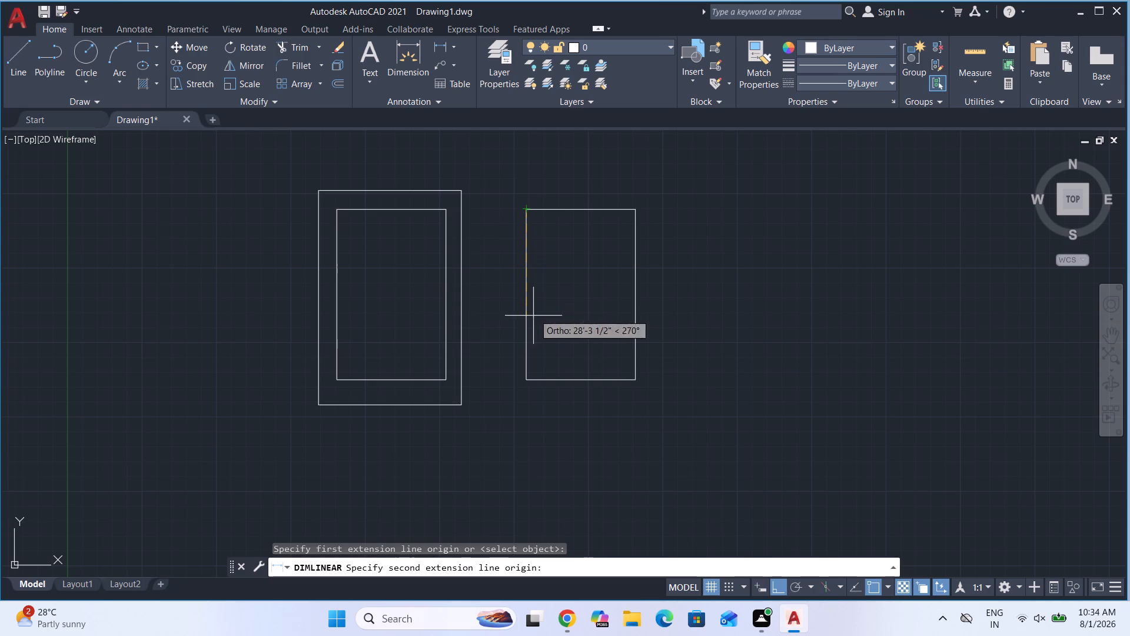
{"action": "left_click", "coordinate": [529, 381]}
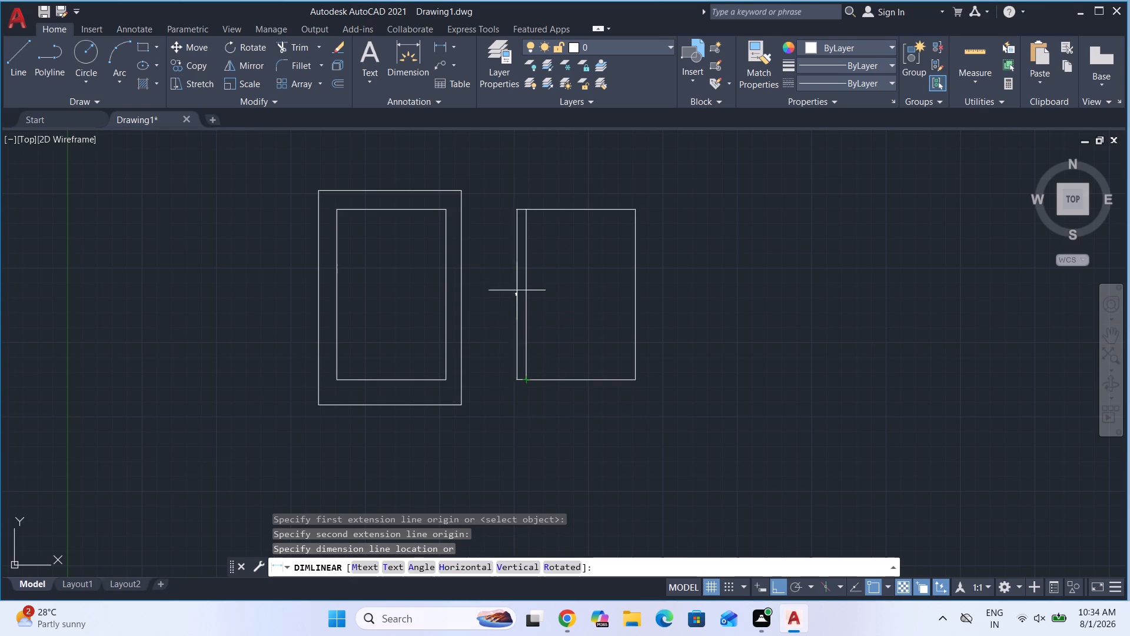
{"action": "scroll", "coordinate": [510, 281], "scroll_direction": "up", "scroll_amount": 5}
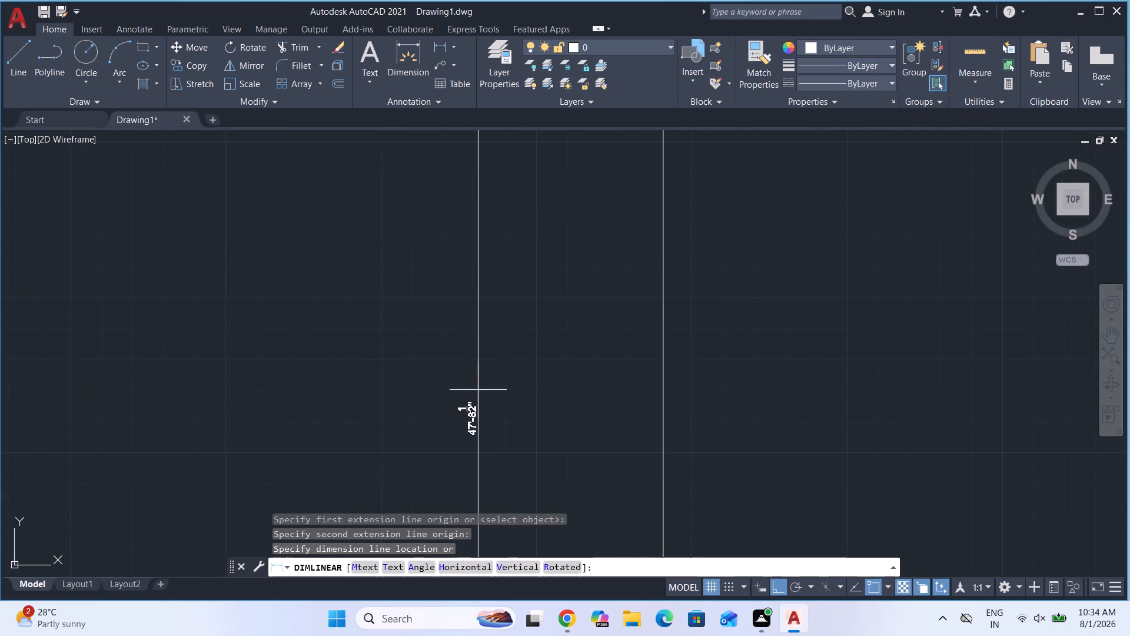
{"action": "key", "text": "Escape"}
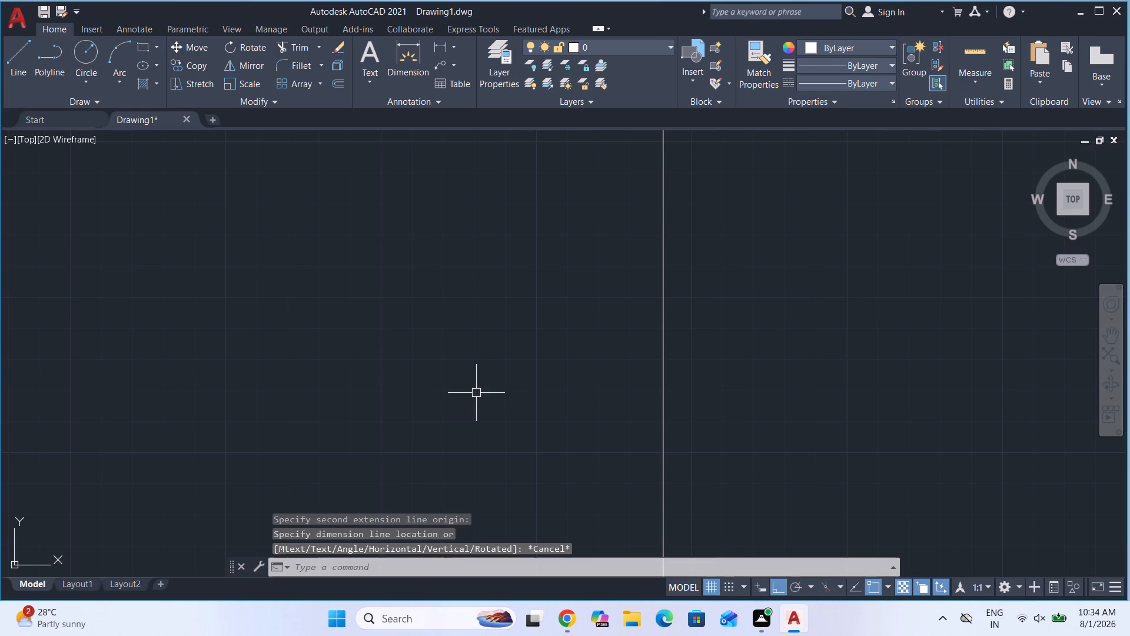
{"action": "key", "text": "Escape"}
Check the width of the copied rectangle's bottom edge with a linear dimension preview, without placing the dimension.
{"action": "scroll", "coordinate": [477, 393], "scroll_direction": "down", "scroll_amount": 3}
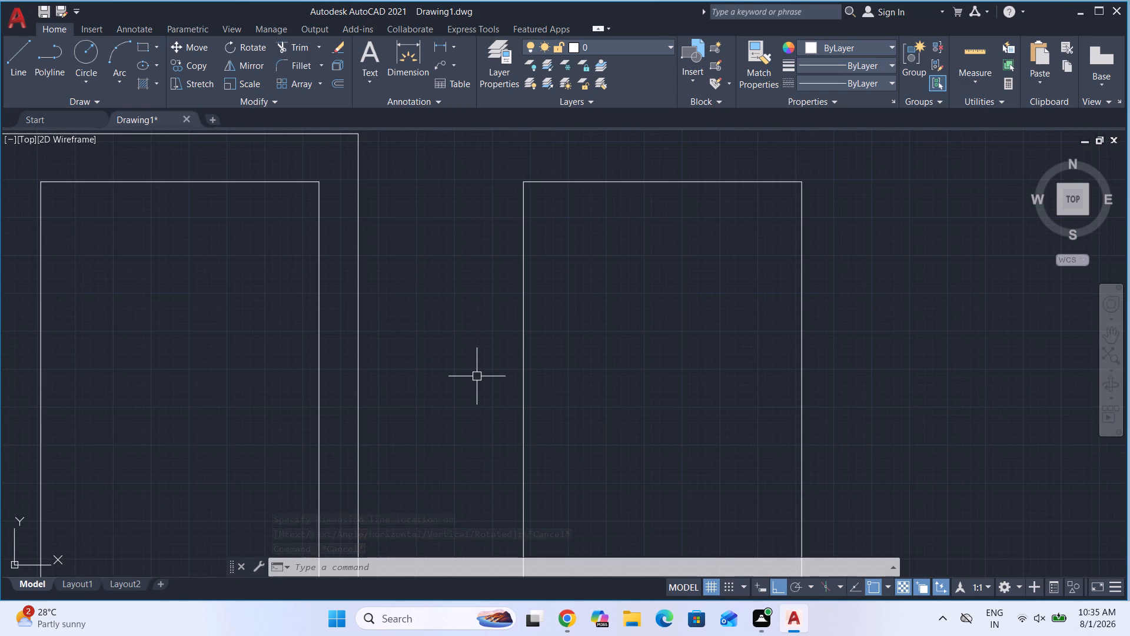
{"action": "key", "text": "space"}
{"action": "scroll", "coordinate": [461, 276], "scroll_direction": "down", "scroll_amount": 1}
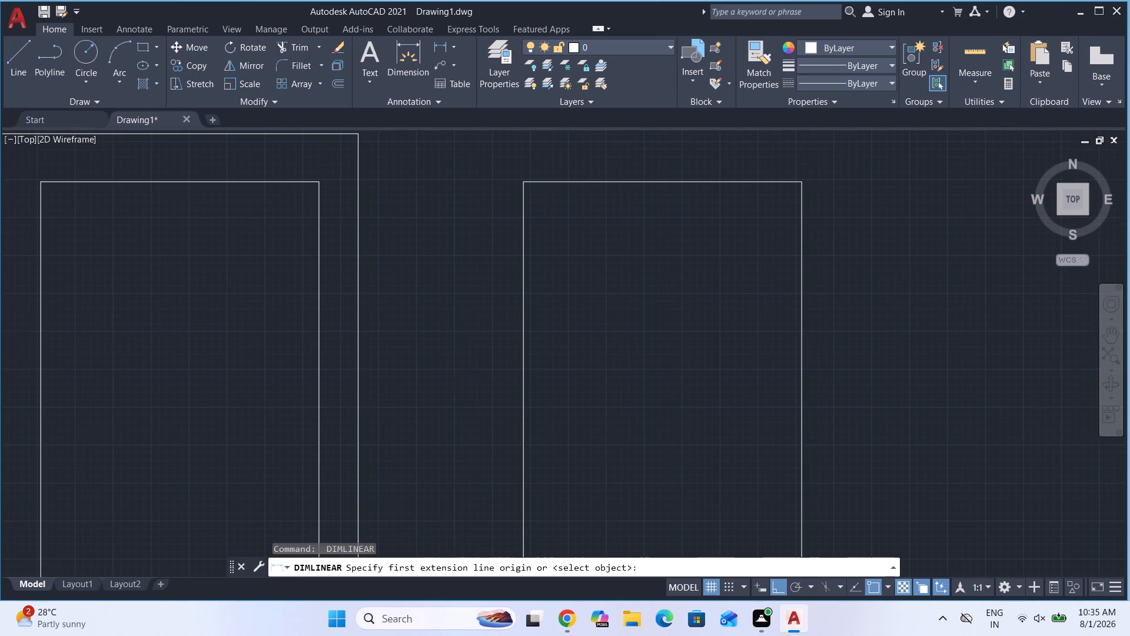
{"action": "scroll", "coordinate": [461, 276], "scroll_direction": "down", "scroll_amount": 2}
{"action": "scroll", "coordinate": [468, 377], "scroll_direction": "up", "scroll_amount": 2}
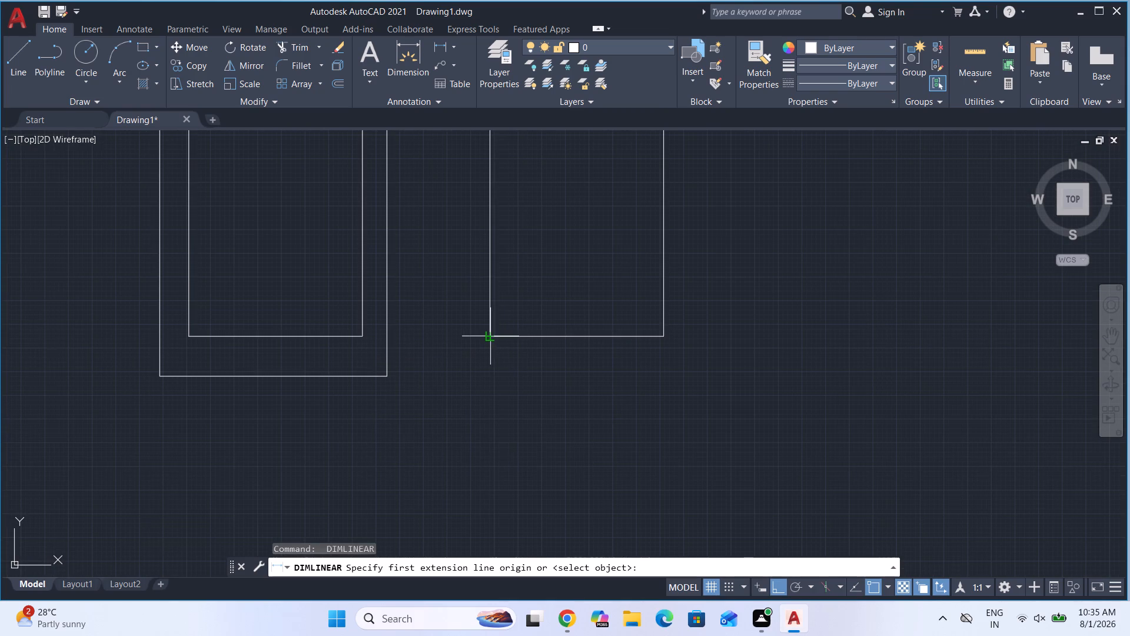
{"action": "left_click", "coordinate": [491, 337]}
{"action": "left_click", "coordinate": [663, 336]}
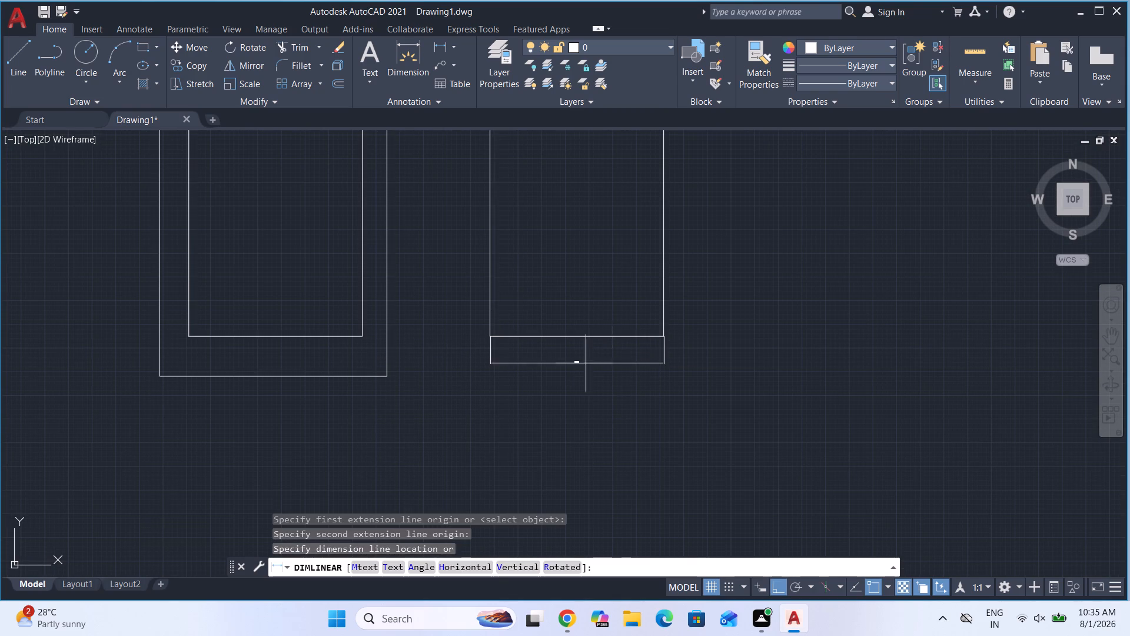
{"action": "scroll", "coordinate": [578, 365], "scroll_direction": "up", "scroll_amount": 5}
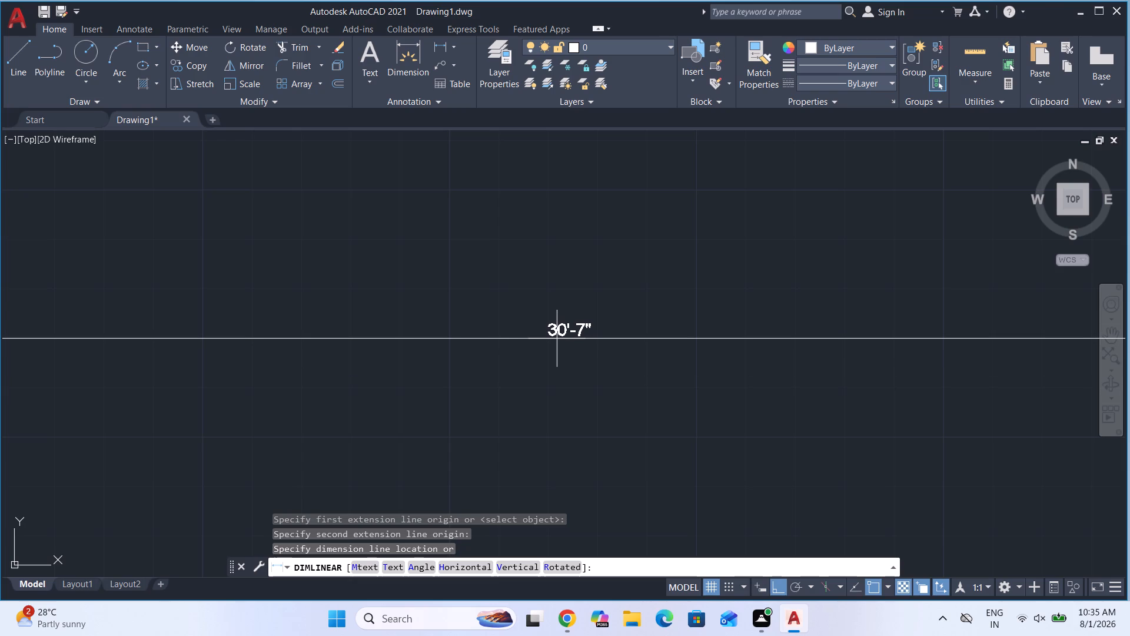
{"action": "key", "text": "Escape"}
Check the gap between the top edges of the outer outline and the inner rectangle with a linear dimension preview.
{"action": "scroll", "coordinate": [580, 359], "scroll_direction": "down", "scroll_amount": 5}
{"action": "scroll", "coordinate": [586, 359], "scroll_direction": "up", "scroll_amount": 1}
{"action": "scroll", "coordinate": [586, 359], "scroll_direction": "down", "scroll_amount": 1}
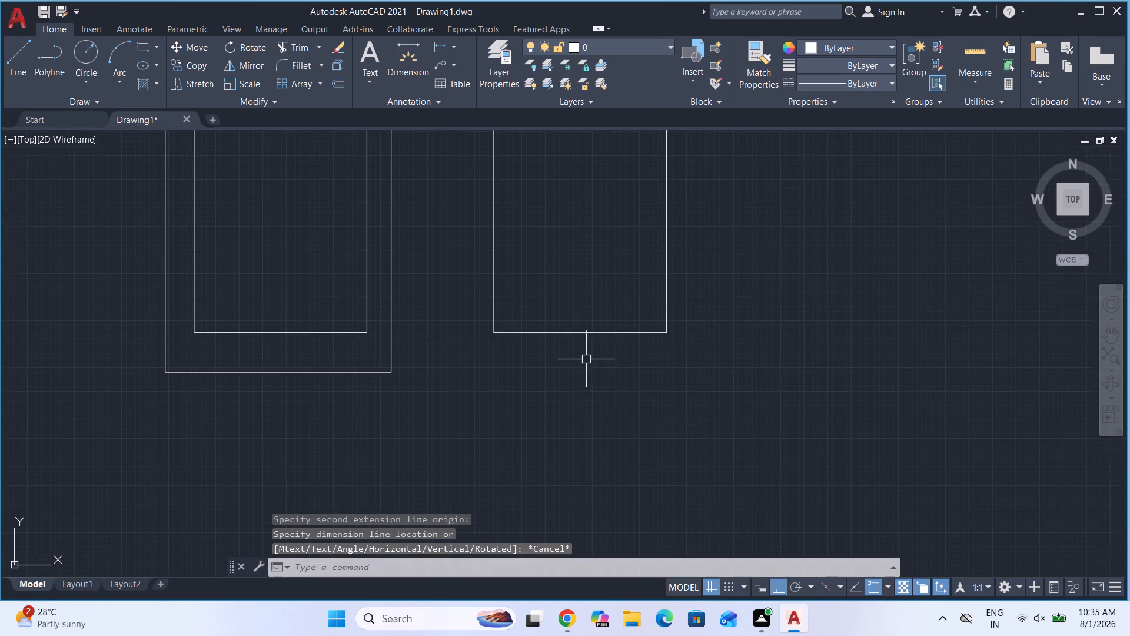
{"action": "scroll", "coordinate": [630, 424], "scroll_direction": "down", "scroll_amount": 1}
{"action": "scroll", "coordinate": [305, 132], "scroll_direction": "up", "scroll_amount": 1}
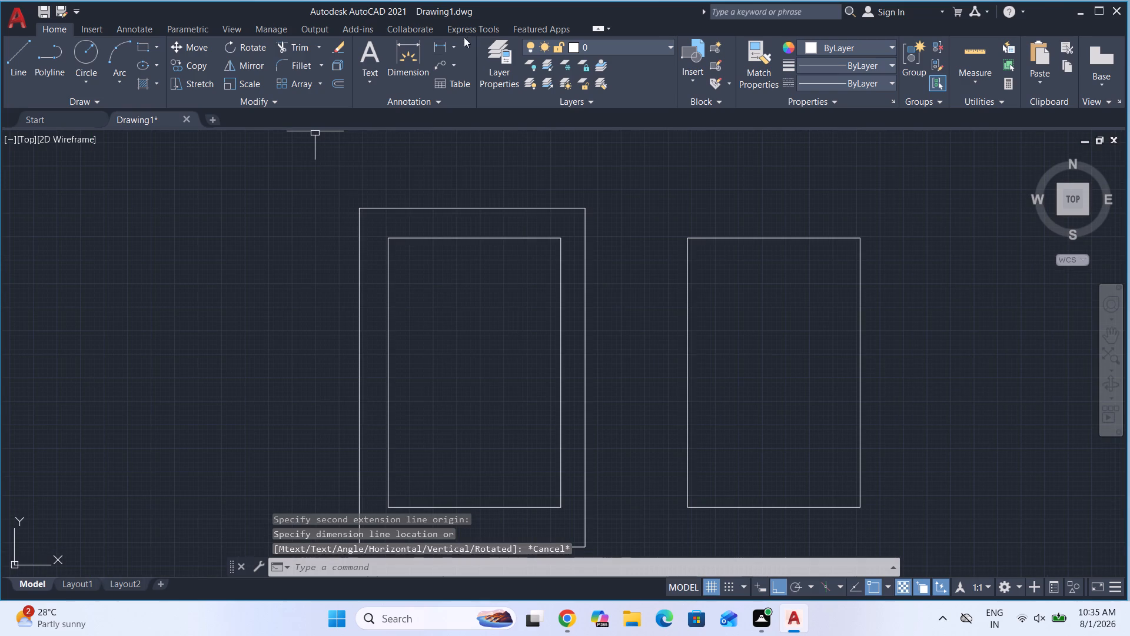
{"action": "left_click", "coordinate": [439, 44]}
{"action": "scroll", "coordinate": [460, 208], "scroll_direction": "up", "scroll_amount": 3}
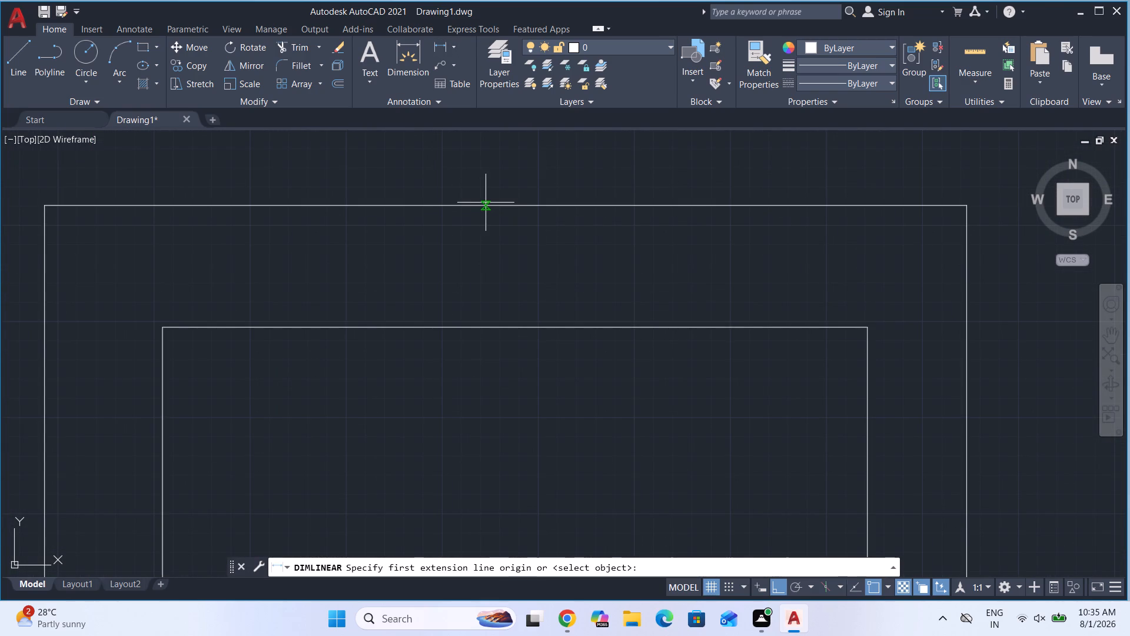
{"action": "left_click", "coordinate": [487, 206]}
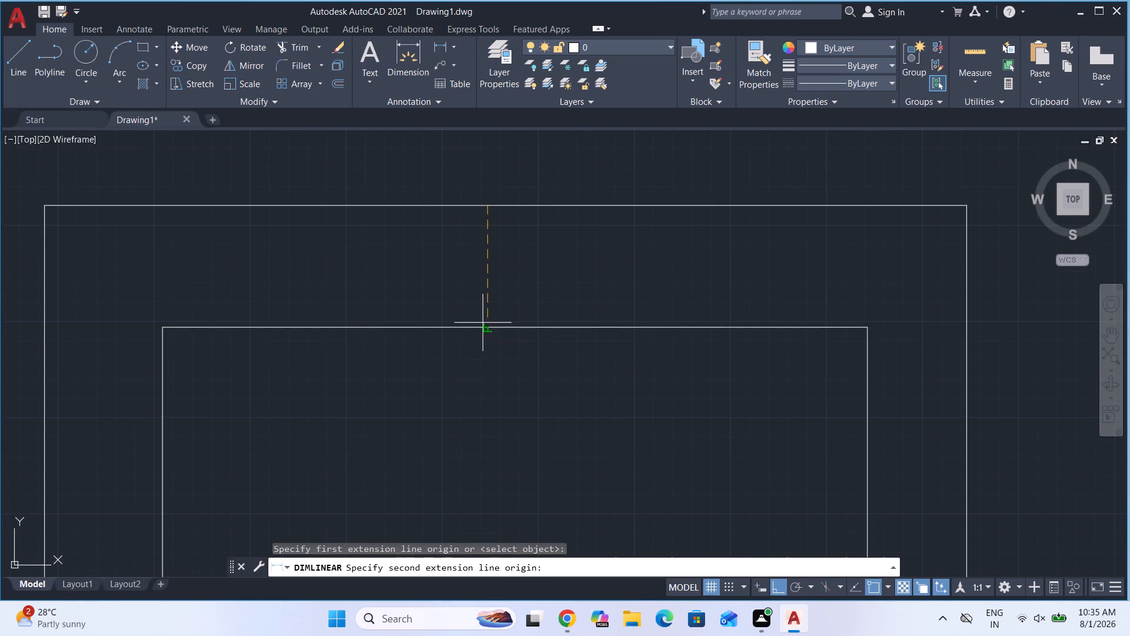
{"action": "left_click", "coordinate": [488, 327]}
{"action": "scroll", "coordinate": [467, 300], "scroll_direction": "up", "scroll_amount": 2}
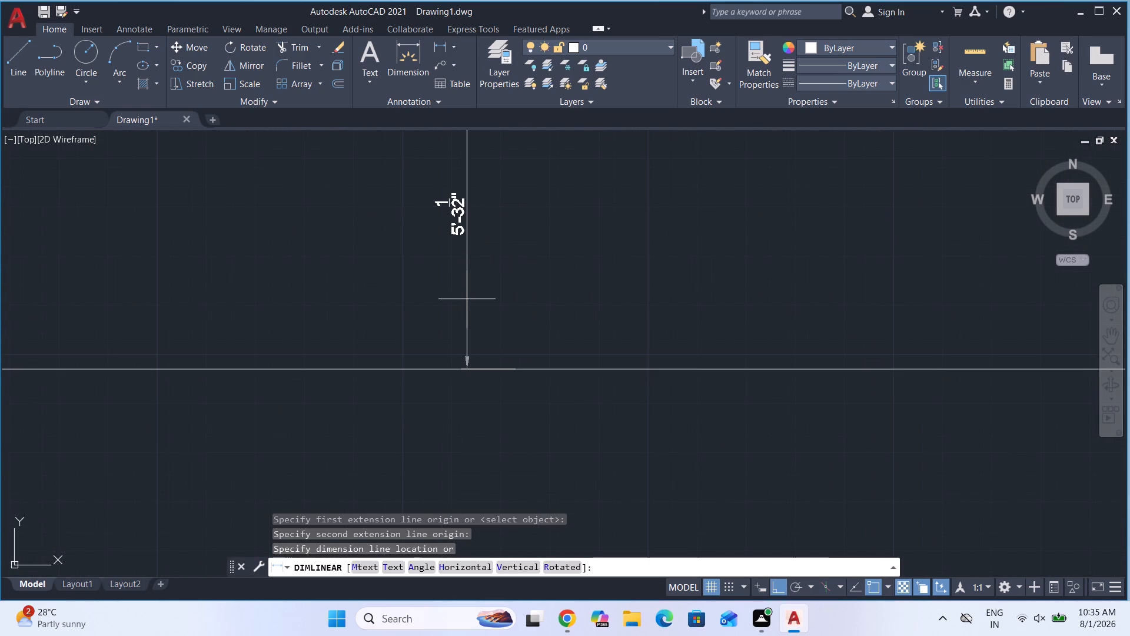
{"action": "key", "text": "Escape"}
Check the gap between the bottom edges of the outer outline and the inner rectangle, and exit the linear dimension command.
{"action": "scroll", "coordinate": [463, 289], "scroll_direction": "down", "scroll_amount": 7}
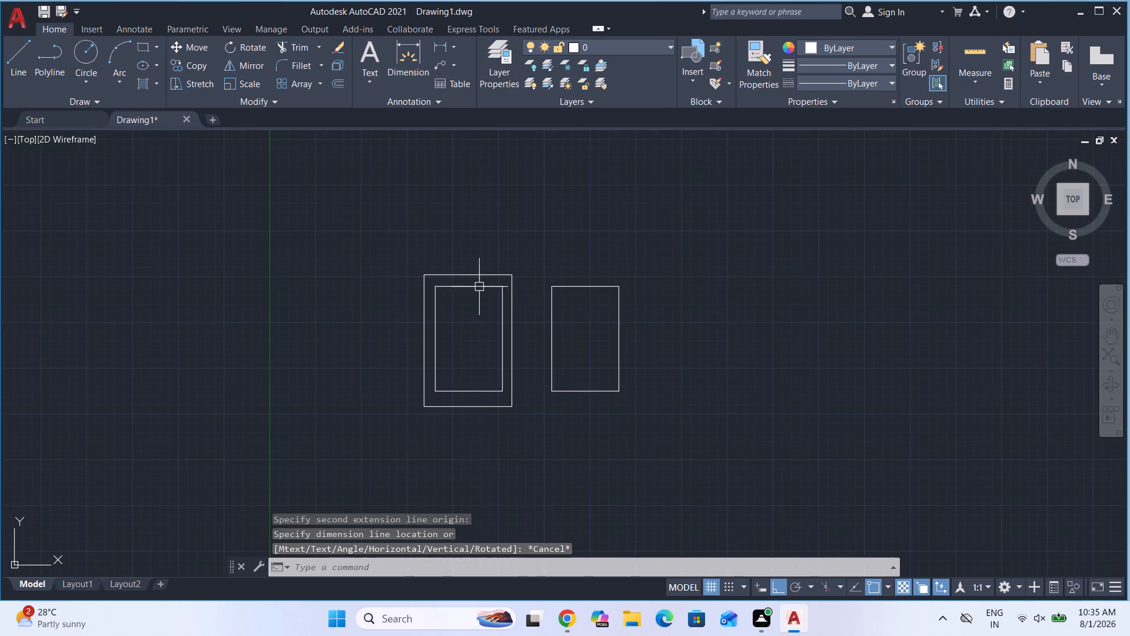
{"action": "key", "text": "space"}
{"action": "scroll", "coordinate": [468, 418], "scroll_direction": "up", "scroll_amount": 4}
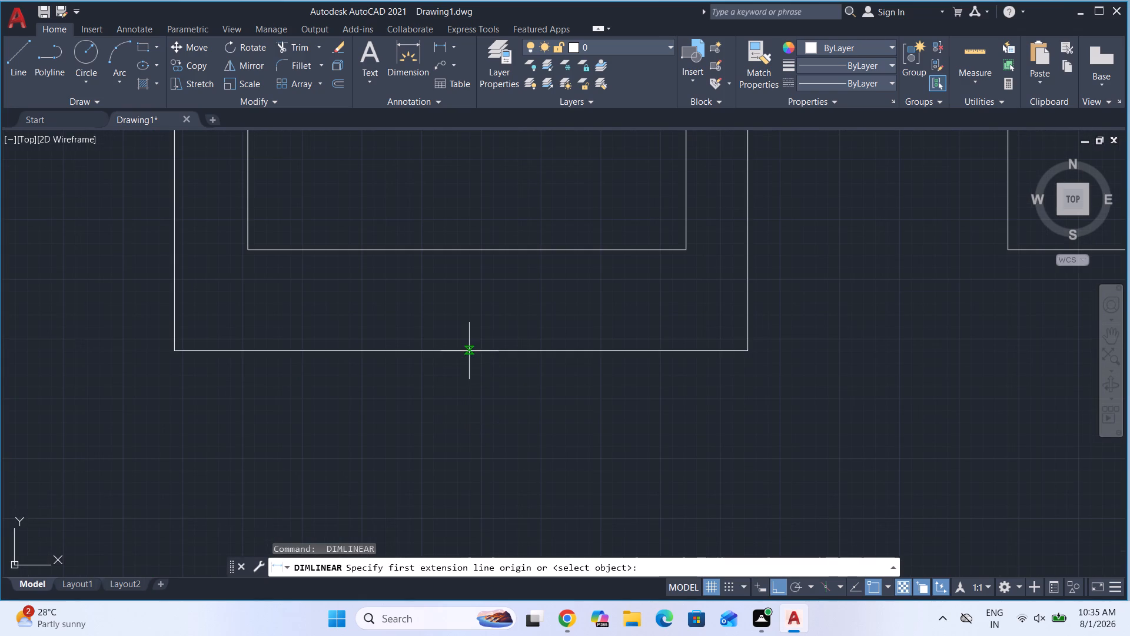
{"action": "left_click", "coordinate": [469, 351]}
{"action": "left_click", "coordinate": [471, 249]}
{"action": "scroll", "coordinate": [473, 299], "scroll_direction": "up", "scroll_amount": 3}
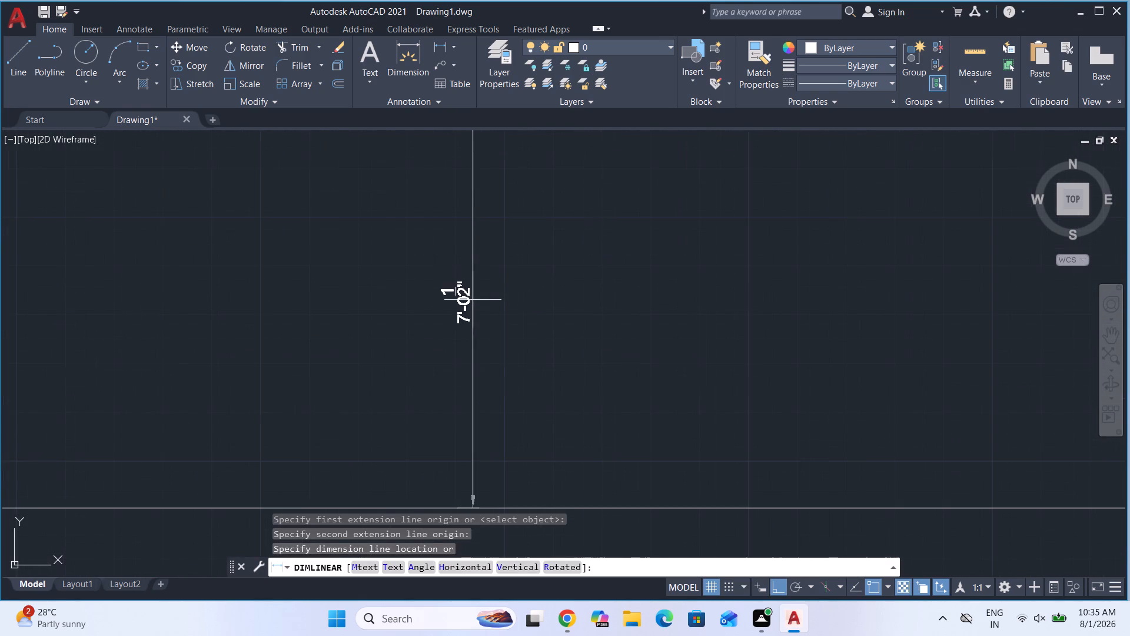
{"action": "key", "text": "space"}
{"action": "key", "text": "space"}
{"action": "scroll", "coordinate": [464, 305], "scroll_direction": "down", "scroll_amount": 5}
{"action": "key", "text": "space"}
{"action": "scroll", "coordinate": [460, 304], "scroll_direction": "up", "scroll_amount": 1}
{"action": "scroll", "coordinate": [460, 304], "scroll_direction": "down", "scroll_amount": 3}
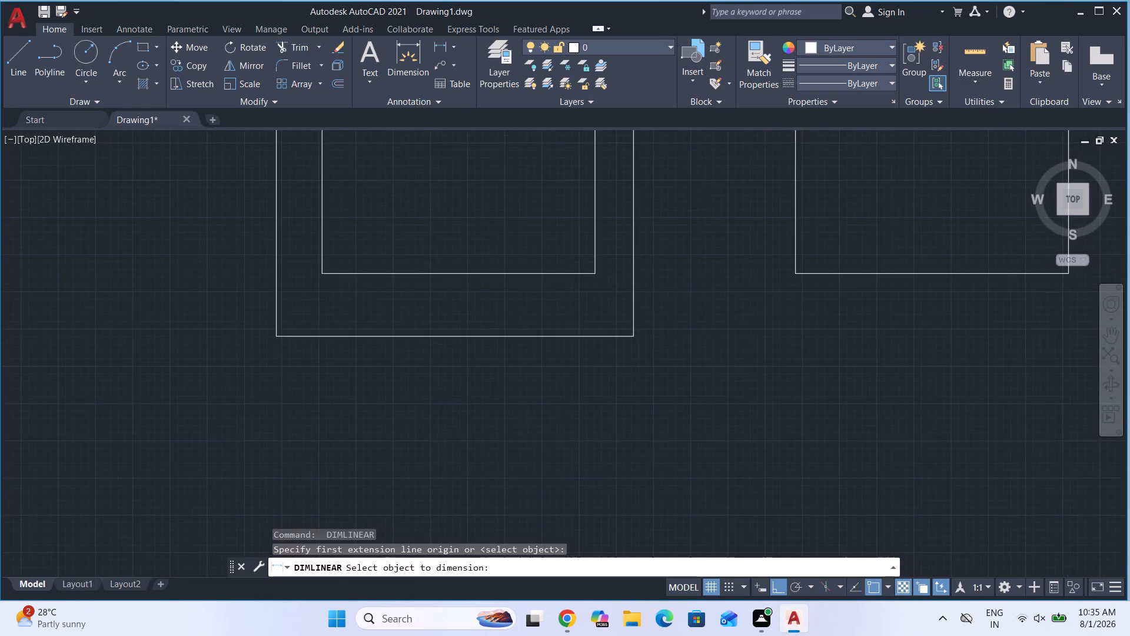
{"action": "scroll", "coordinate": [460, 304], "scroll_direction": "down", "scroll_amount": 2}
{"action": "key", "text": "Escape"}
{"action": "key", "text": "Escape"}
Erase the outer outline, the inner rectangle and its copy, leaving no command active.
{"action": "left_click_drag", "start_coordinate": [607, 389], "coordinate": [607, 377]}
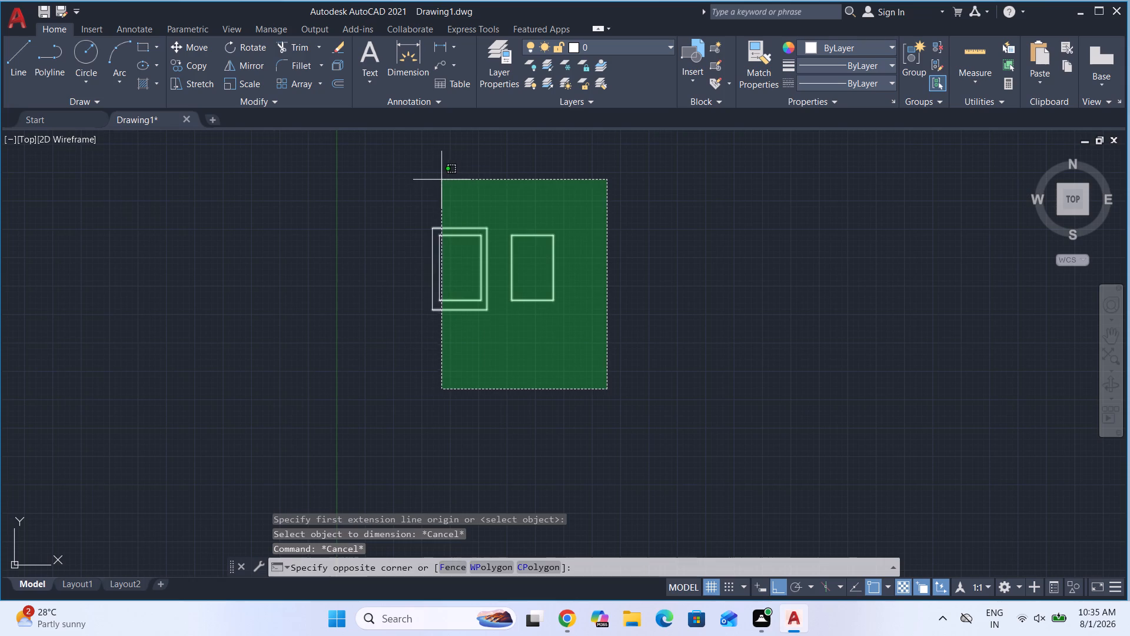
{"action": "left_click", "coordinate": [424, 180]}
{"action": "key", "text": "Delete"}
{"action": "key", "text": "Delete"}
{"action": "key", "text": "Delete"}
{"action": "key", "text": "Delete"}
{"action": "key", "text": "Delete"}
{"action": "key", "text": "Delete"}
{"action": "key", "text": "Delete"}
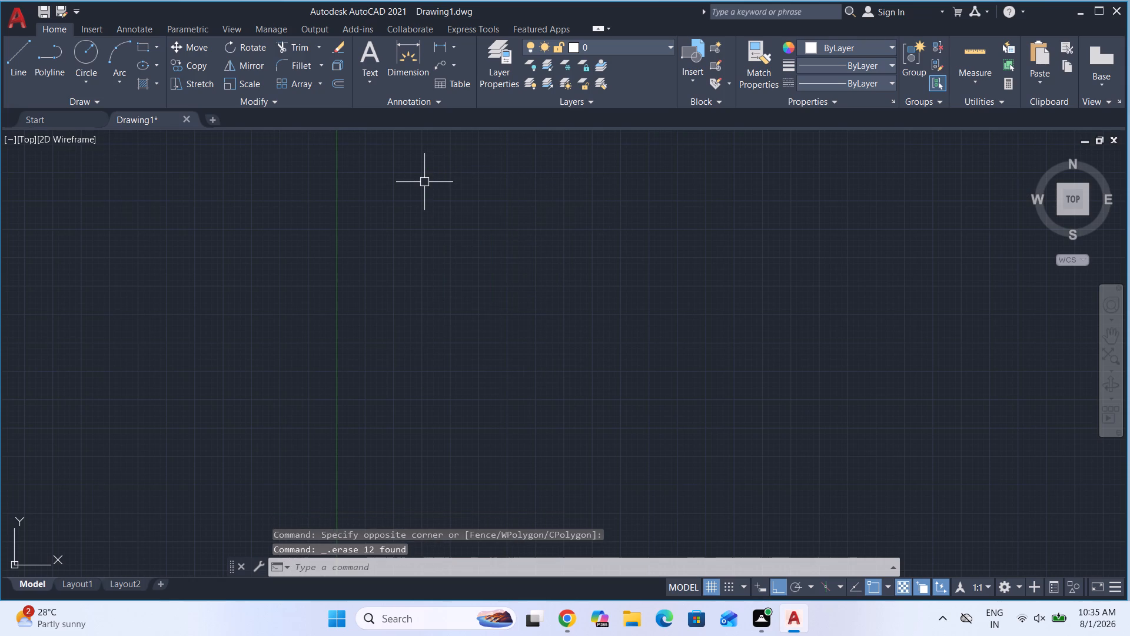
{"action": "key", "text": "Delete"}
{"action": "type", "text": "``"}
{"action": "key", "text": "Escape"}
{"action": "key", "text": "Escape"}
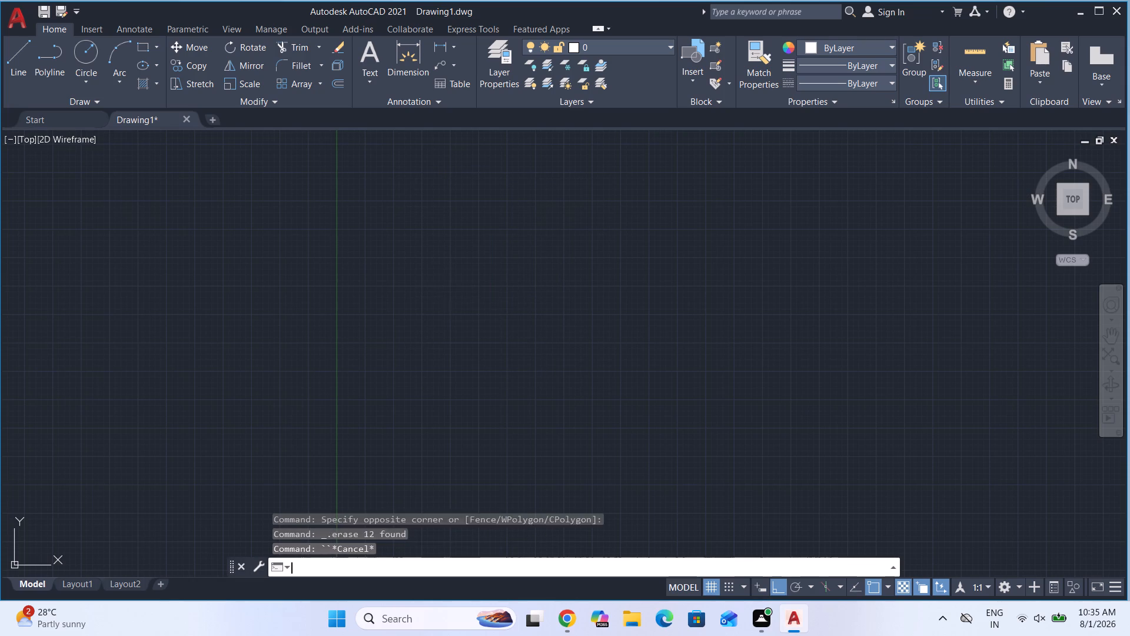
{"action": "key", "text": "Escape"}
{"action": "key", "text": "Escape"}
{"action": "key", "text": "Escape"}
{"action": "key", "text": "Escape"}
{"action": "key", "text": "Escape"}
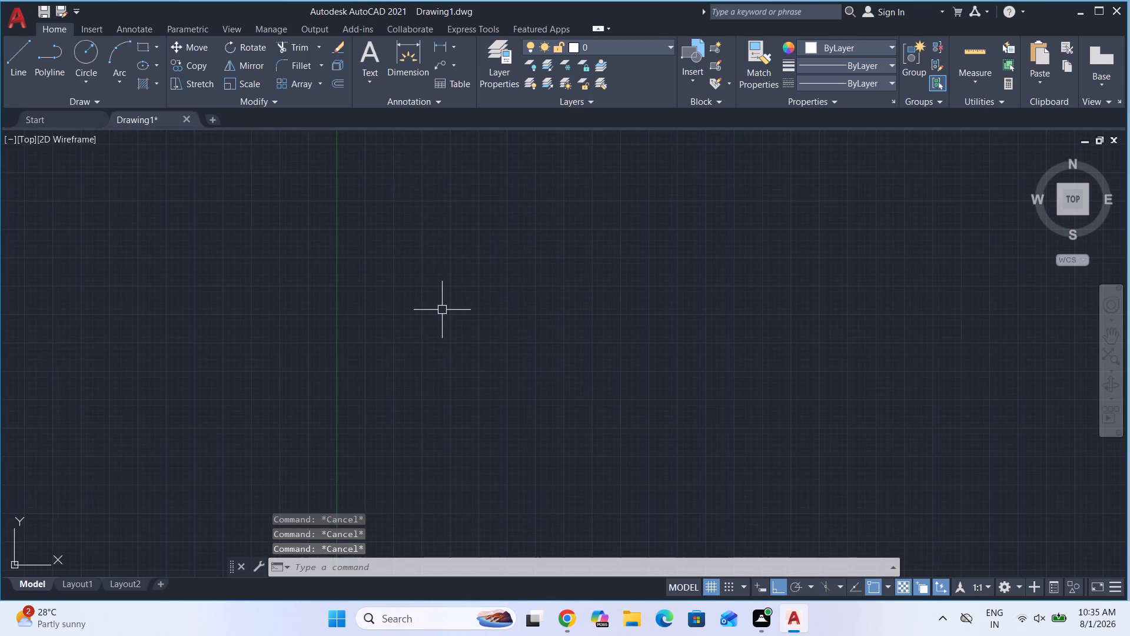
Draw a new closed plot outline with the Line command, 40' wide and 60' high, and end the command.
{"action": "key", "text": "l"}
{"action": "key", "text": "Return"}
{"action": "left_click", "coordinate": [438, 220]}
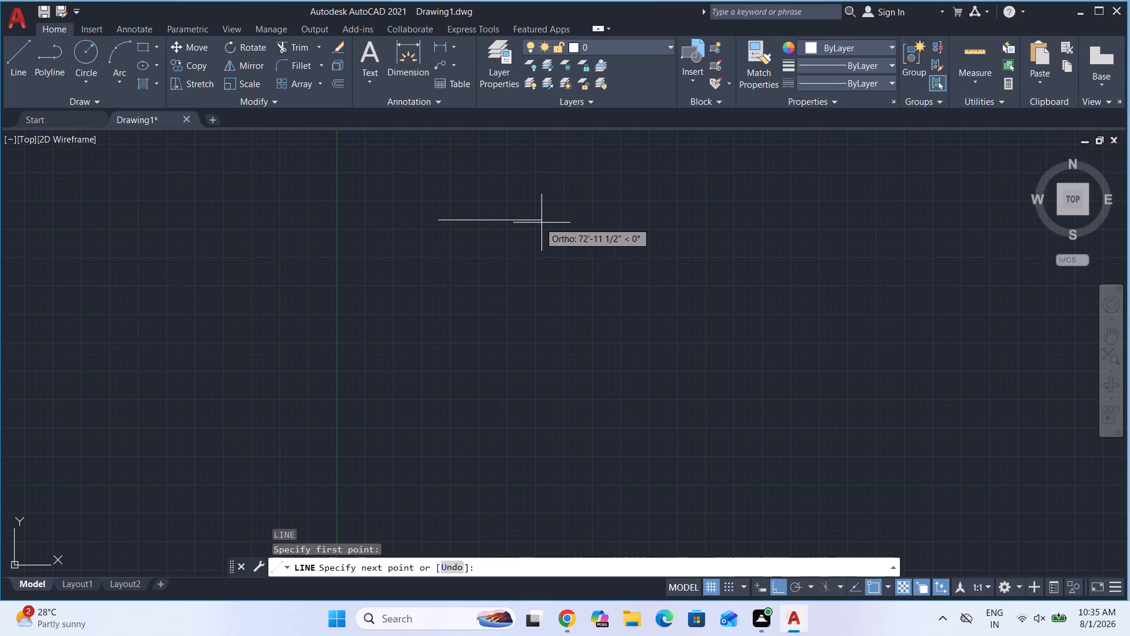
{"action": "type", "text": "40'"}
{"action": "key", "text": "Return"}
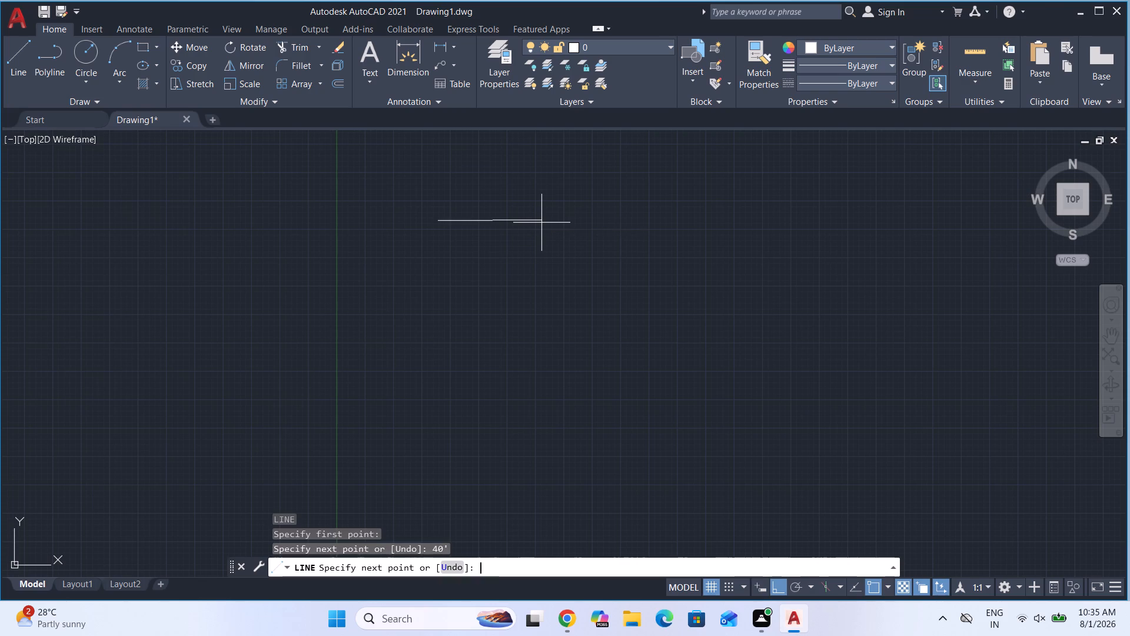
{"action": "type", "text": "60"}
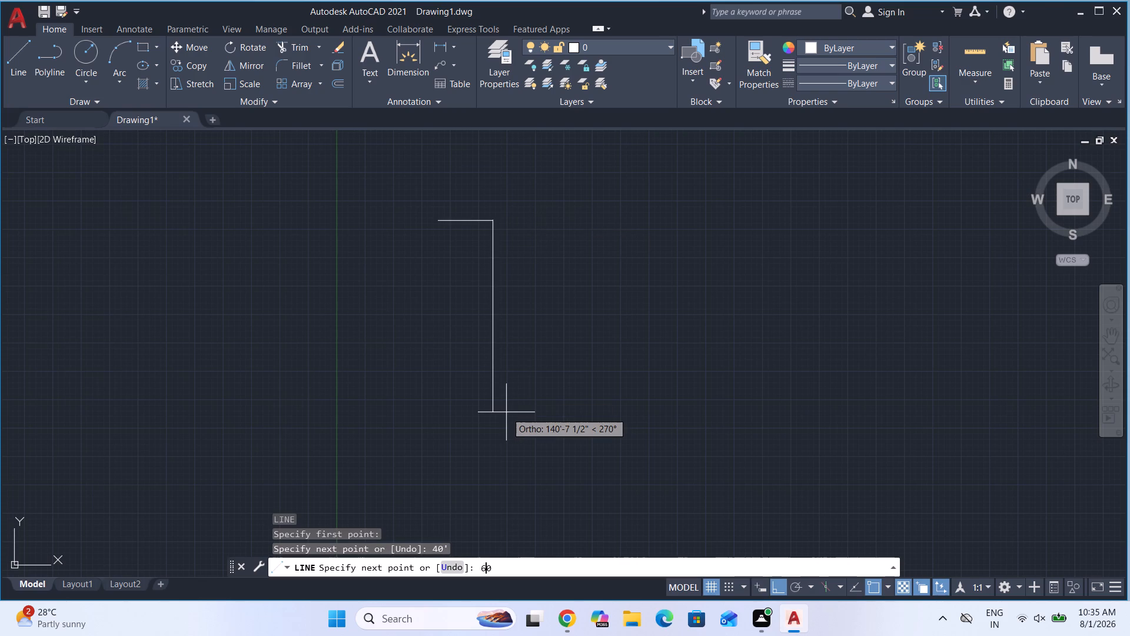
{"action": "key", "text": "apostrophe"}
{"action": "key", "text": "Return"}
{"action": "type", "text": "40'"}
{"action": "key", "text": "Return"}
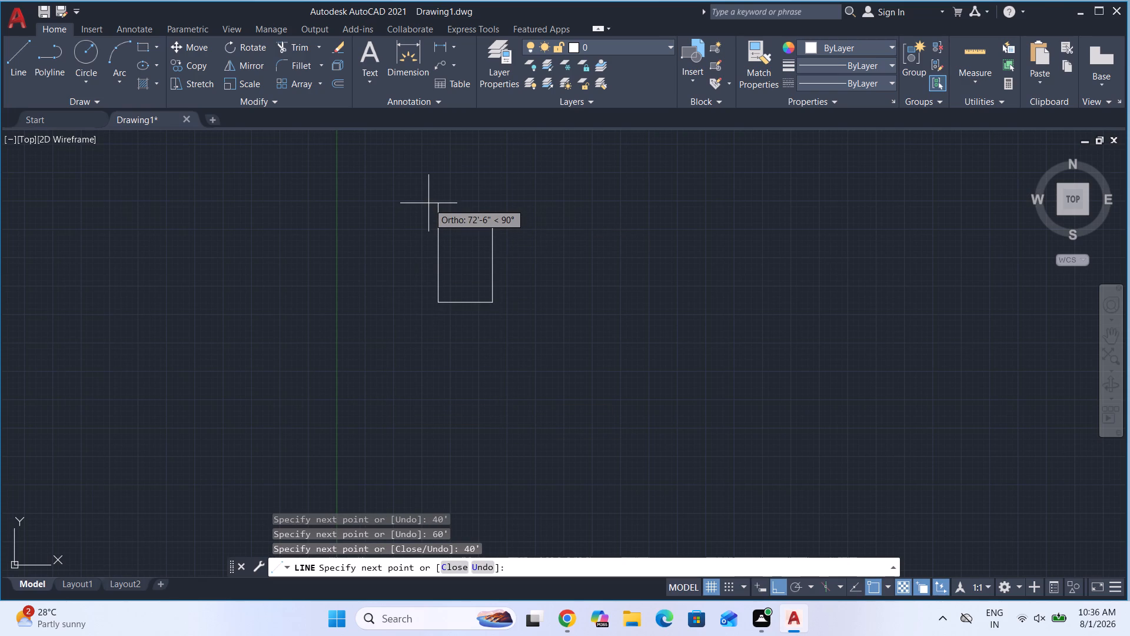
{"action": "type", "text": "60"}
{"action": "key", "text": "apostrophe"}
{"action": "key", "text": "Return"}
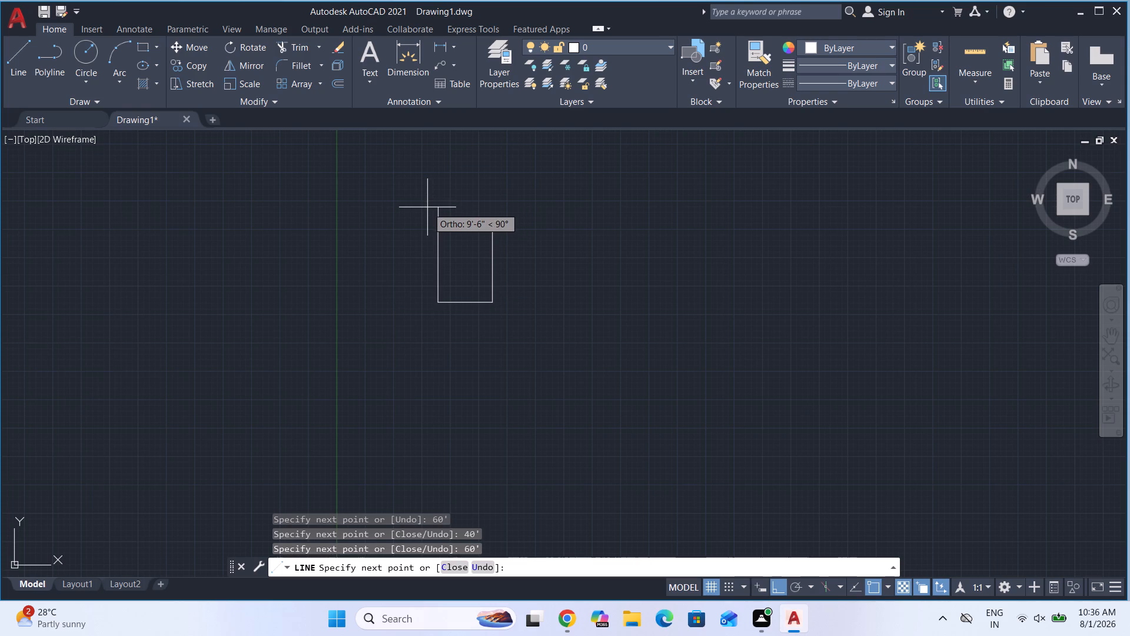
{"action": "key", "text": "Escape"}
Check the height of the new outline along its right edge with a linear dimension preview, without placing it.
{"action": "left_click", "coordinate": [439, 43]}
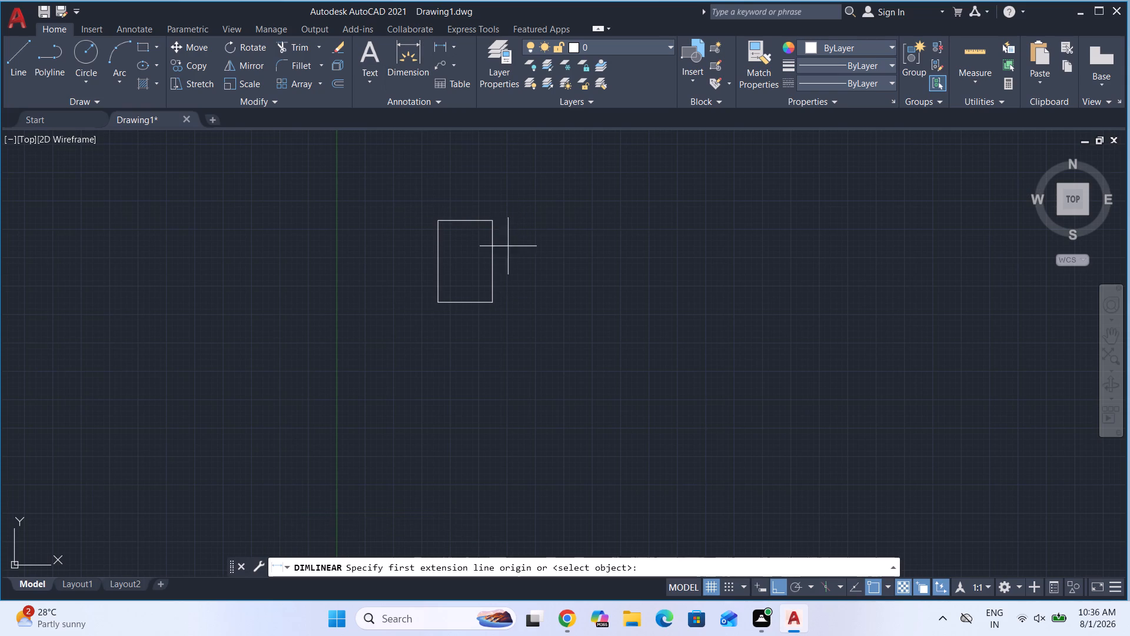
{"action": "scroll", "coordinate": [502, 238], "scroll_direction": "up", "scroll_amount": 2}
{"action": "left_click", "coordinate": [480, 191]}
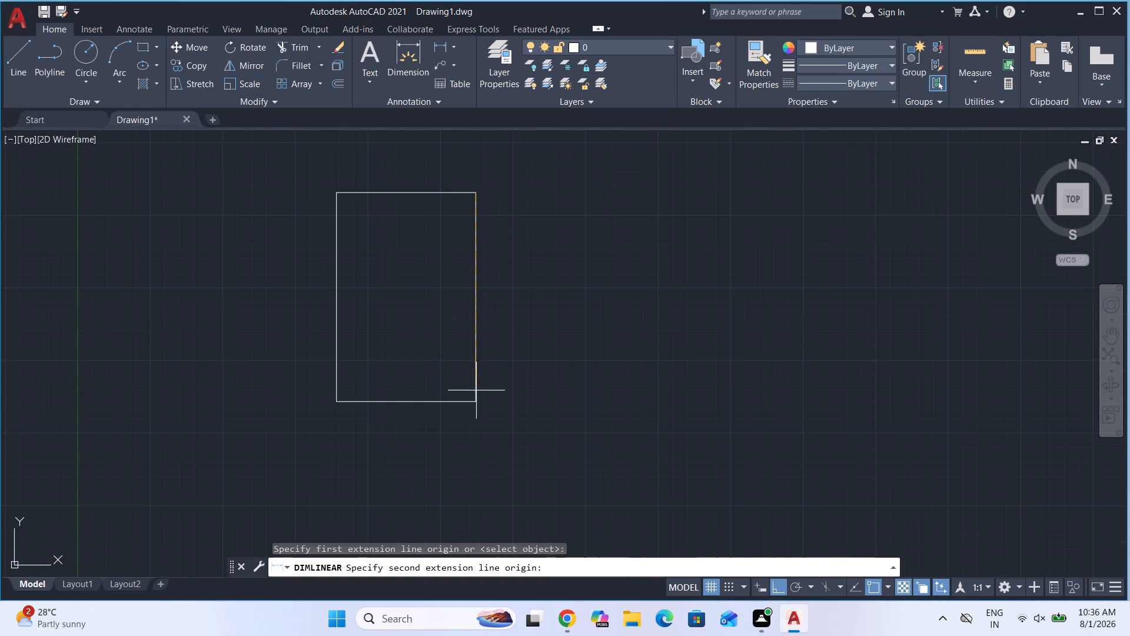
{"action": "left_click", "coordinate": [478, 406]}
{"action": "scroll", "coordinate": [496, 291], "scroll_direction": "up", "scroll_amount": 4}
{"action": "scroll", "coordinate": [505, 360], "scroll_direction": "up", "scroll_amount": 2}
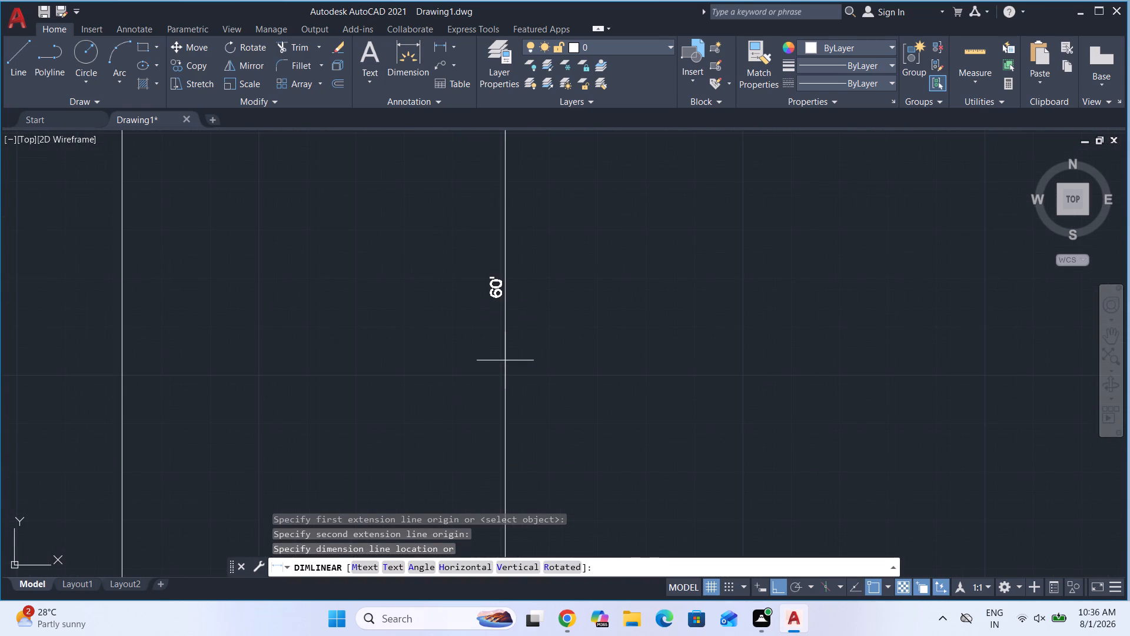
{"action": "key", "text": "Escape"}
Check the width of the new outline along its top edge with a linear dimension preview, without placing it.
{"action": "scroll", "coordinate": [497, 373], "scroll_direction": "down", "scroll_amount": 7}
{"action": "key", "text": "space"}
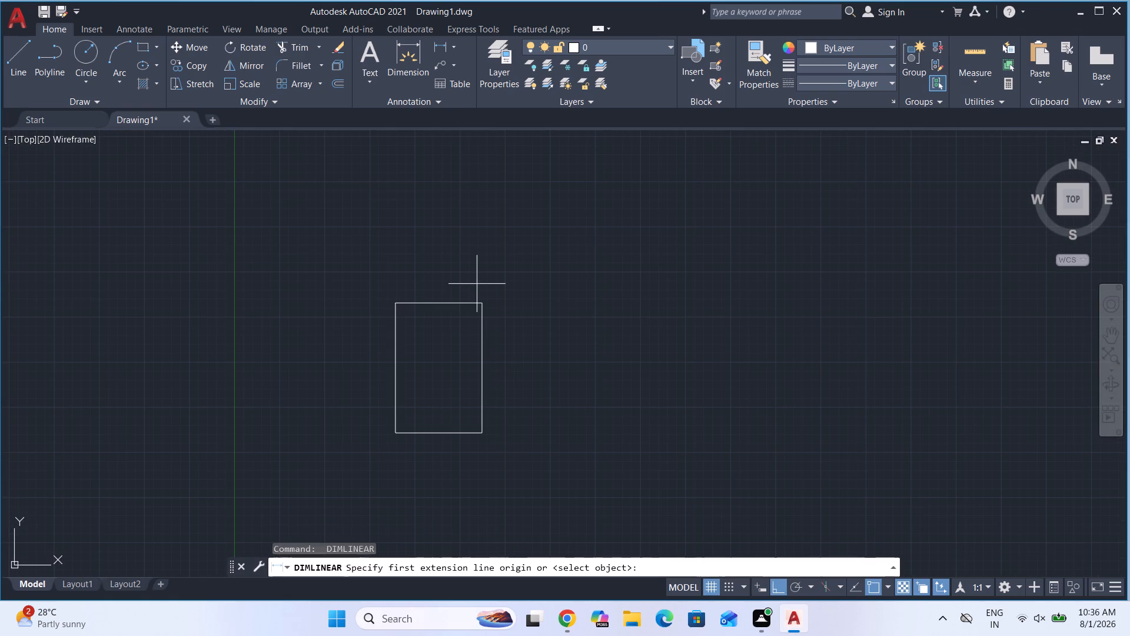
{"action": "left_click", "coordinate": [484, 302]}
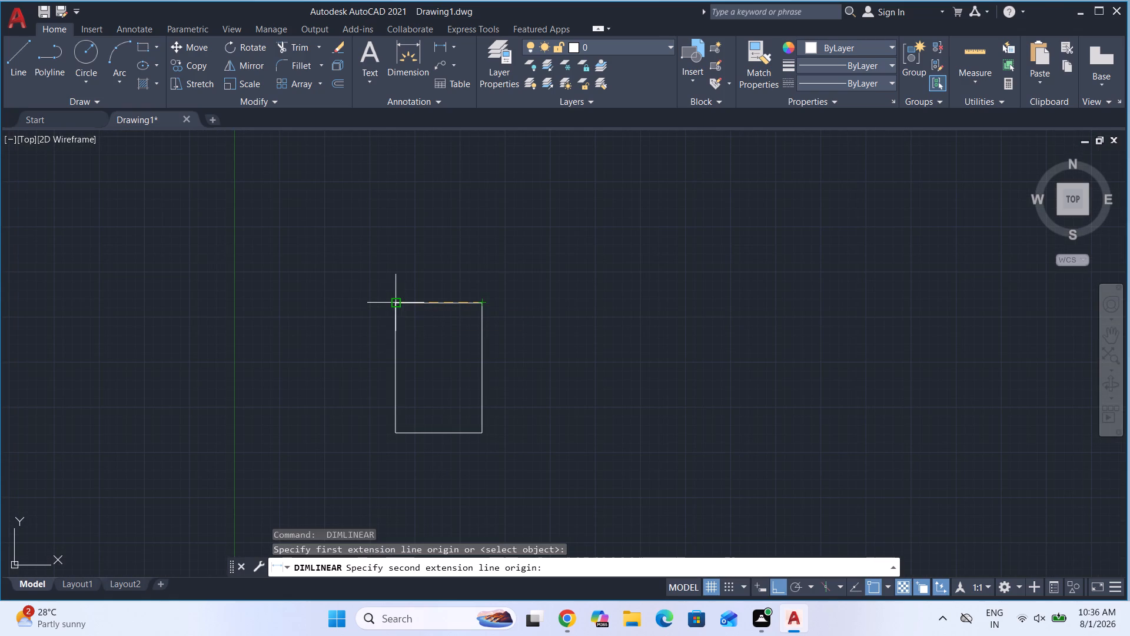
{"action": "left_click", "coordinate": [396, 303]}
{"action": "scroll", "coordinate": [394, 280], "scroll_direction": "up", "scroll_amount": 3}
{"action": "scroll", "coordinate": [567, 343], "scroll_direction": "up", "scroll_amount": 3}
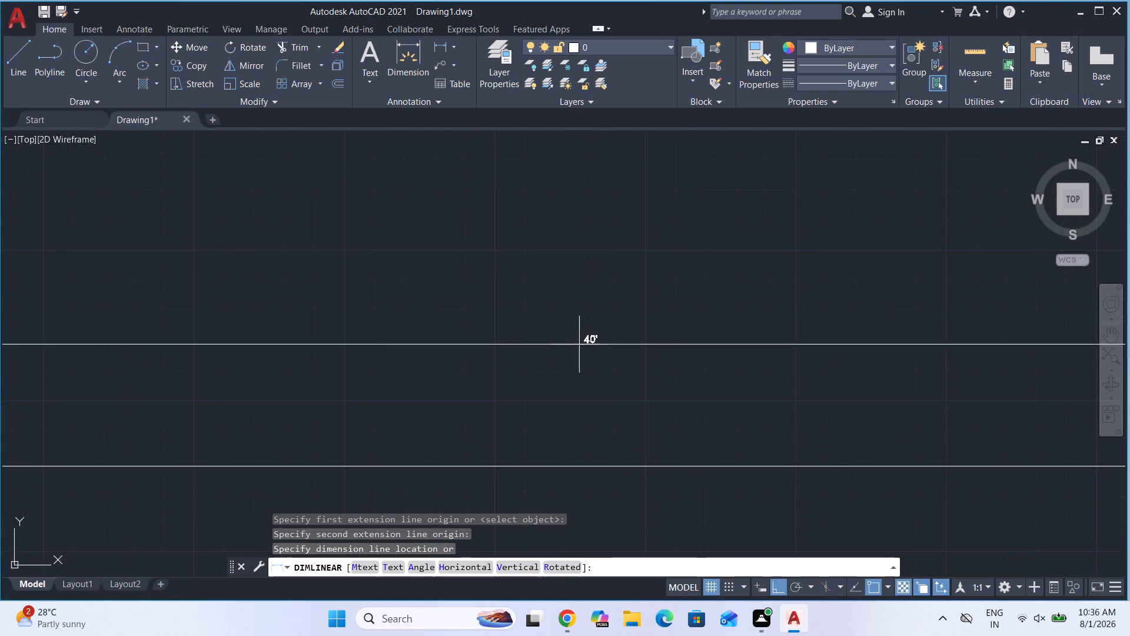
{"action": "scroll", "coordinate": [581, 346], "scroll_direction": "up", "scroll_amount": 2}
{"action": "key", "text": "Escape"}
Open the Layer Properties Manager and dismiss the Layer Settings dialog without changing any settings.
{"action": "scroll", "coordinate": [450, 326], "scroll_direction": "down", "scroll_amount": 3}
{"action": "scroll", "coordinate": [448, 324], "scroll_direction": "up", "scroll_amount": 1}
{"action": "scroll", "coordinate": [448, 324], "scroll_direction": "down", "scroll_amount": 2}
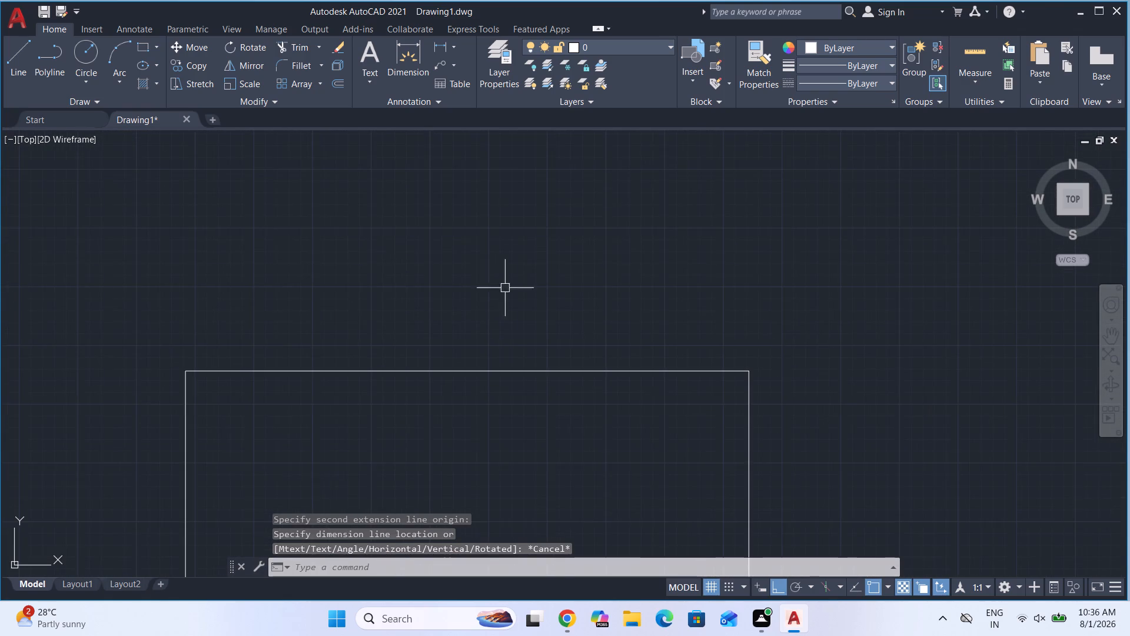
{"action": "scroll", "coordinate": [534, 281], "scroll_direction": "down", "scroll_amount": 2}
{"action": "left_click", "coordinate": [663, 47]}
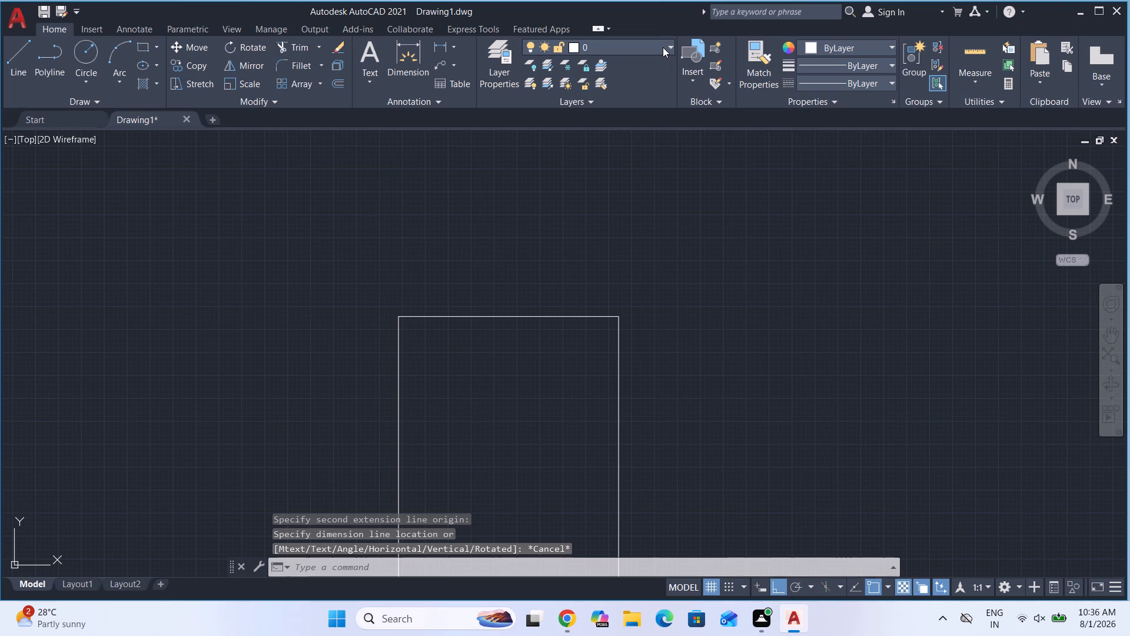
{"action": "left_click", "coordinate": [529, 144]}
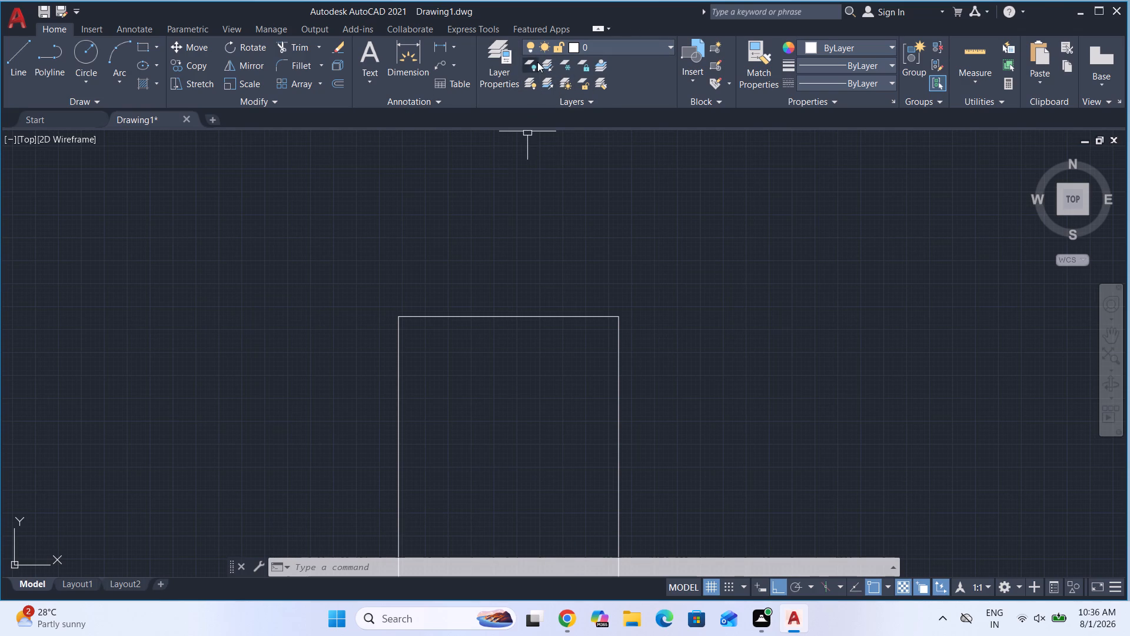
{"action": "left_click", "coordinate": [494, 61]}
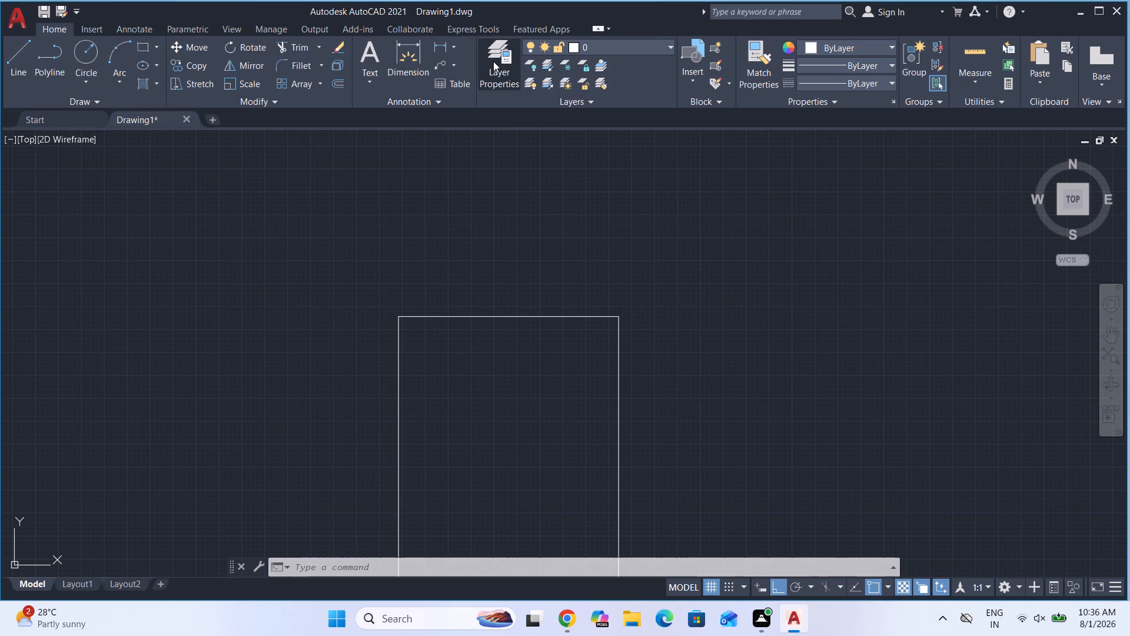
{"action": "double_click", "coordinate": [493, 61]}
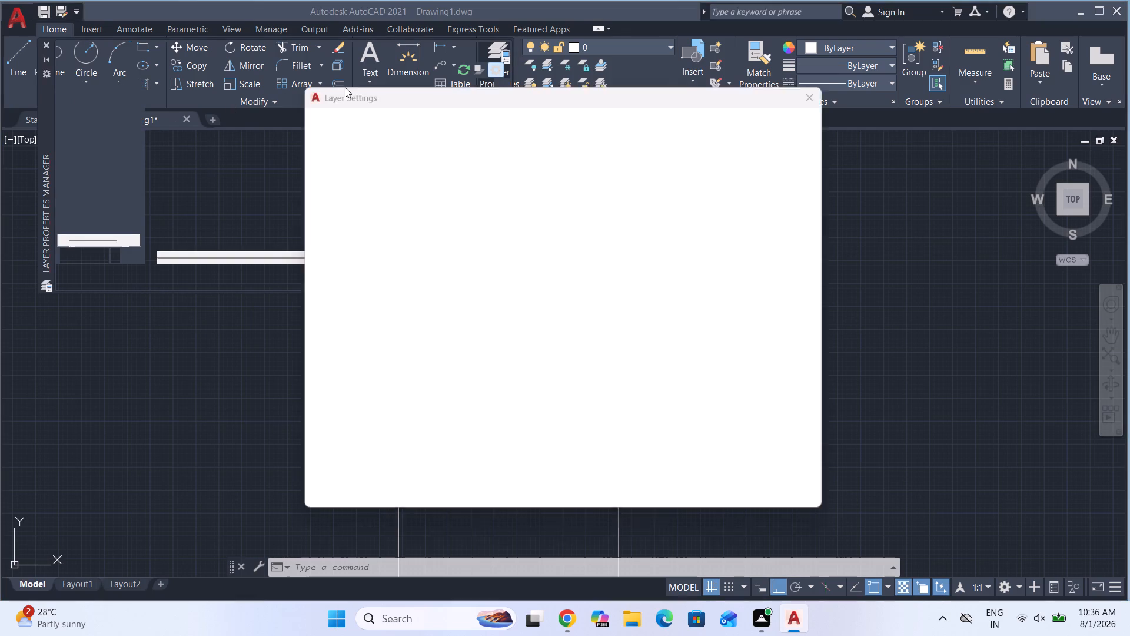
{"action": "left_click", "coordinate": [818, 94]}
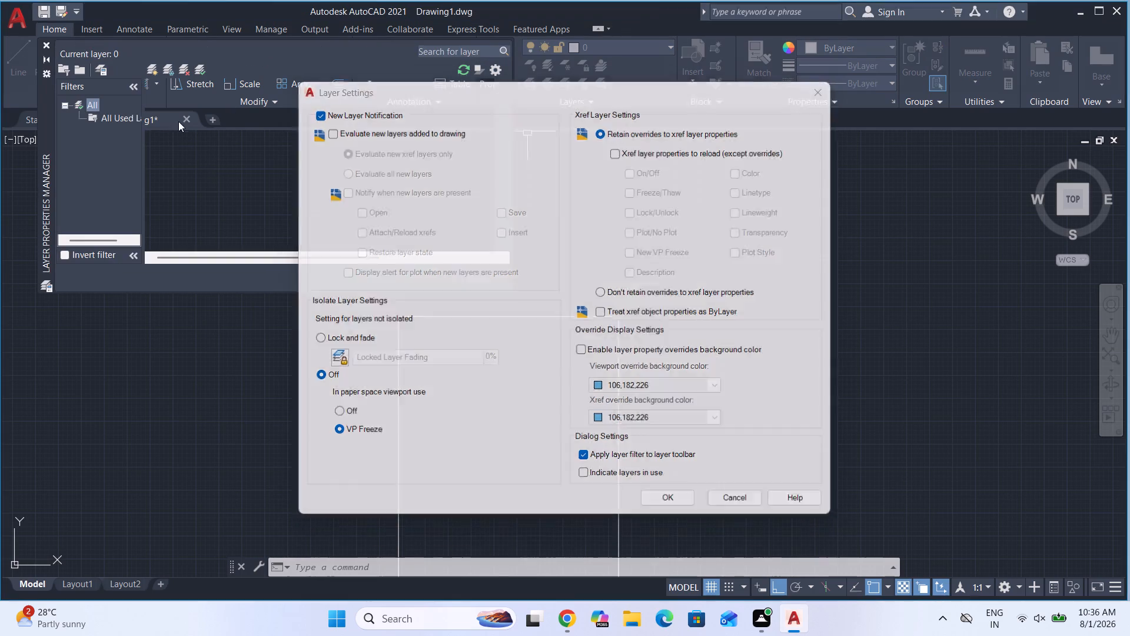
Create a new layer named boundary in the Layer Properties Manager.
{"action": "left_click", "coordinate": [152, 74]}
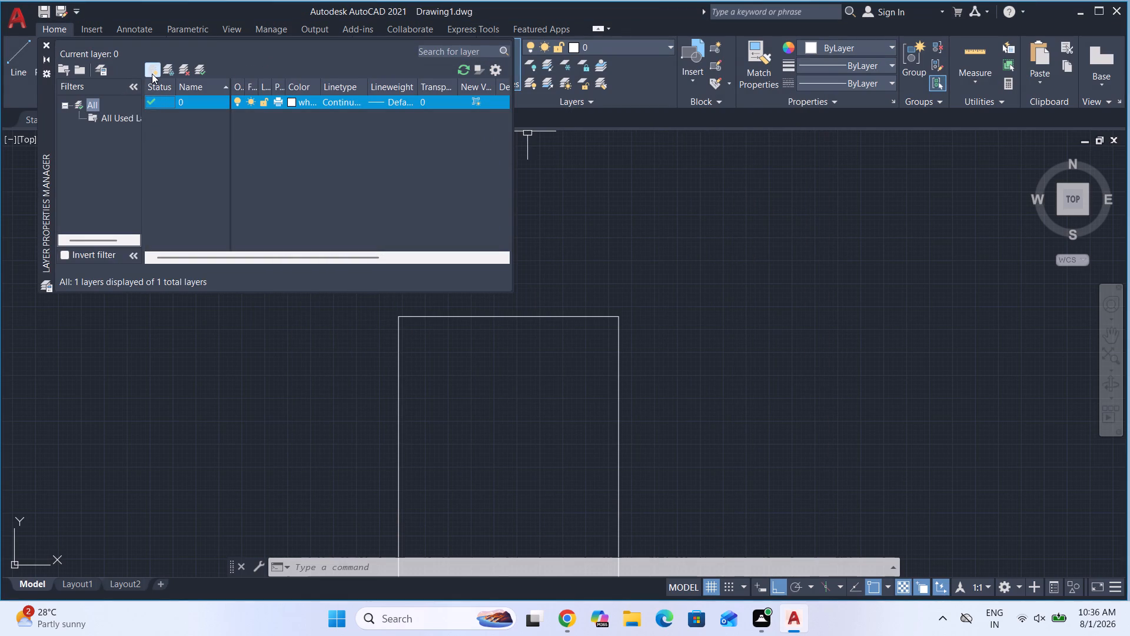
{"action": "key", "text": "BackSpace"}
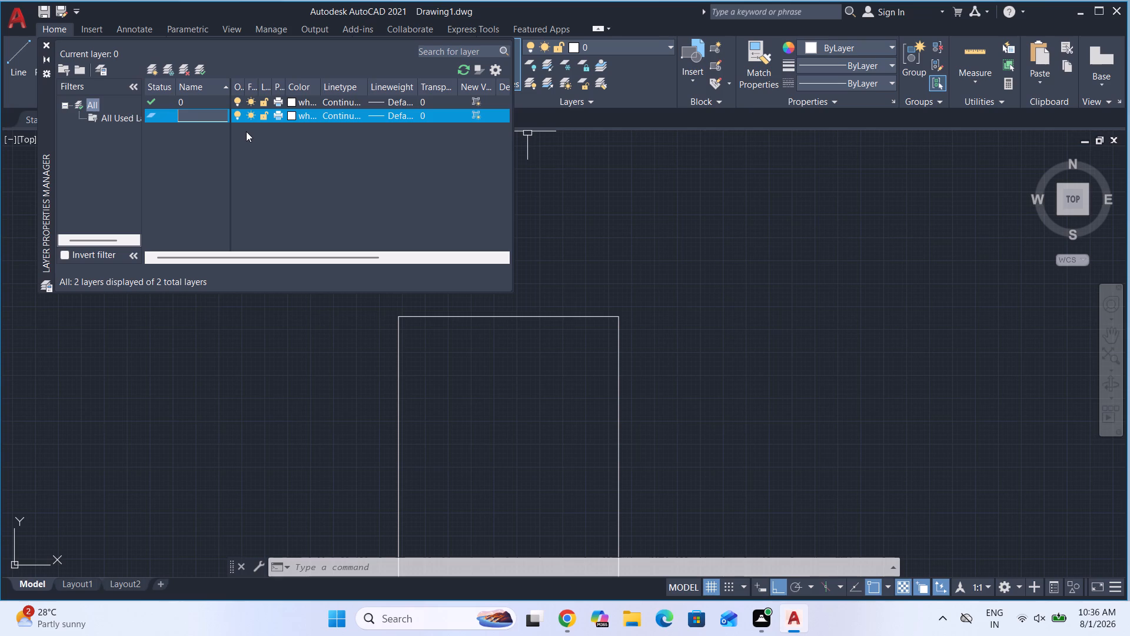
{"action": "type", "text": "boundar"}
{"action": "key", "text": "y"}
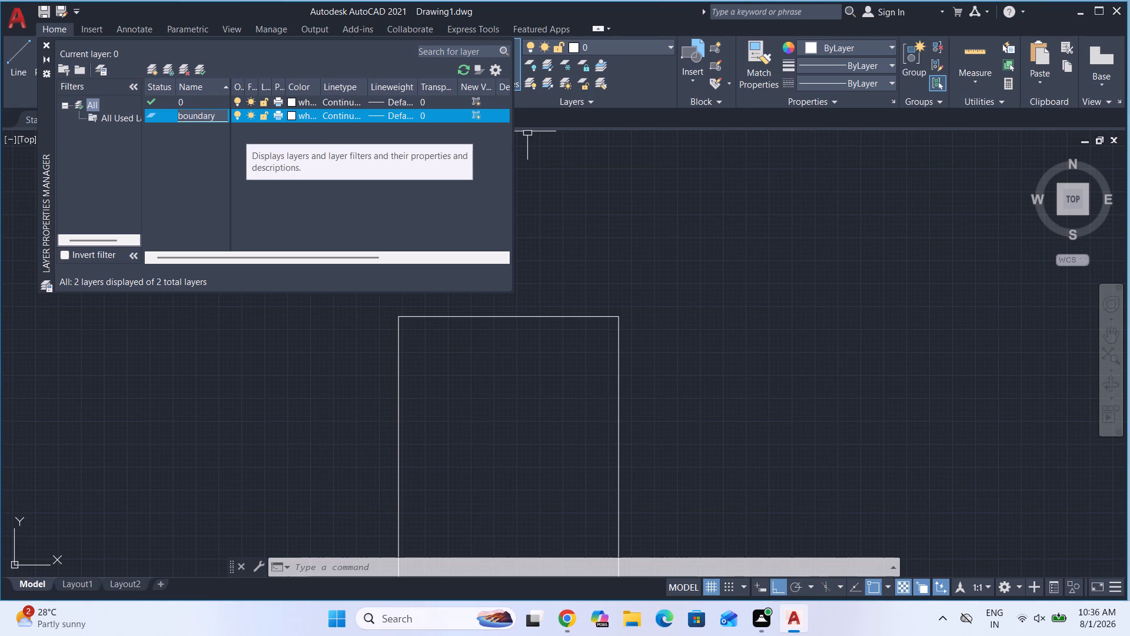
{"action": "key", "text": "Return"}
Add another new layer named compound wall.
{"action": "key", "text": "Return"}
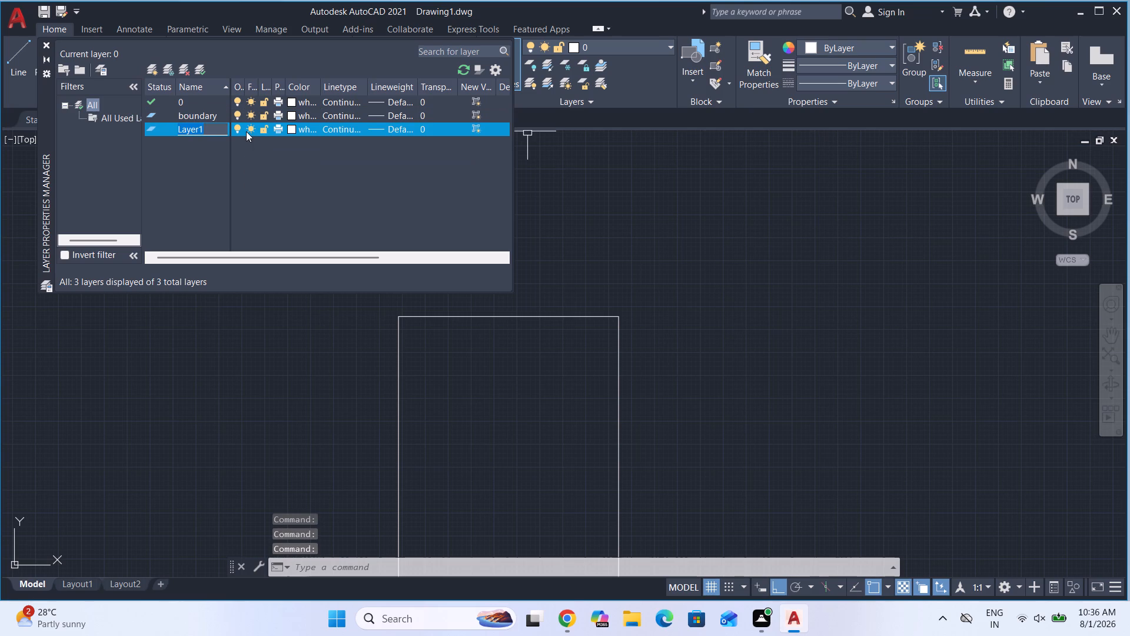
{"action": "key", "text": "BackSpace"}
{"action": "type", "text": "wa"}
{"action": "key", "text": "BackSpace"}
{"action": "key", "text": "BackSpace"}
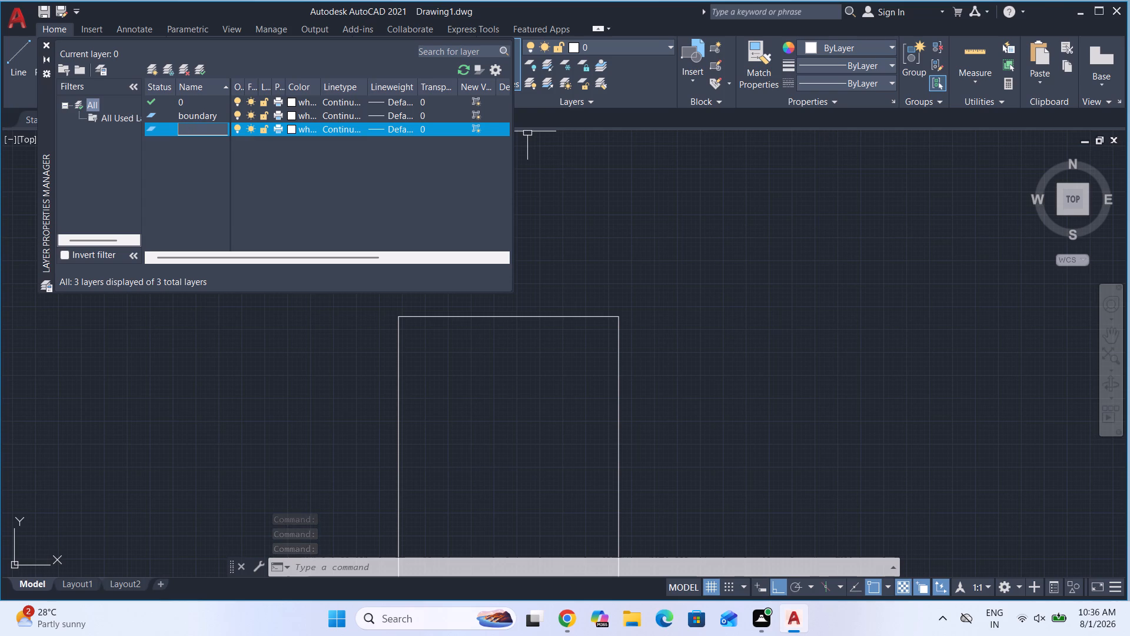
{"action": "key", "text": "BackSpace"}
{"action": "type", "text": "compound"}
{"action": "key", "text": "space"}
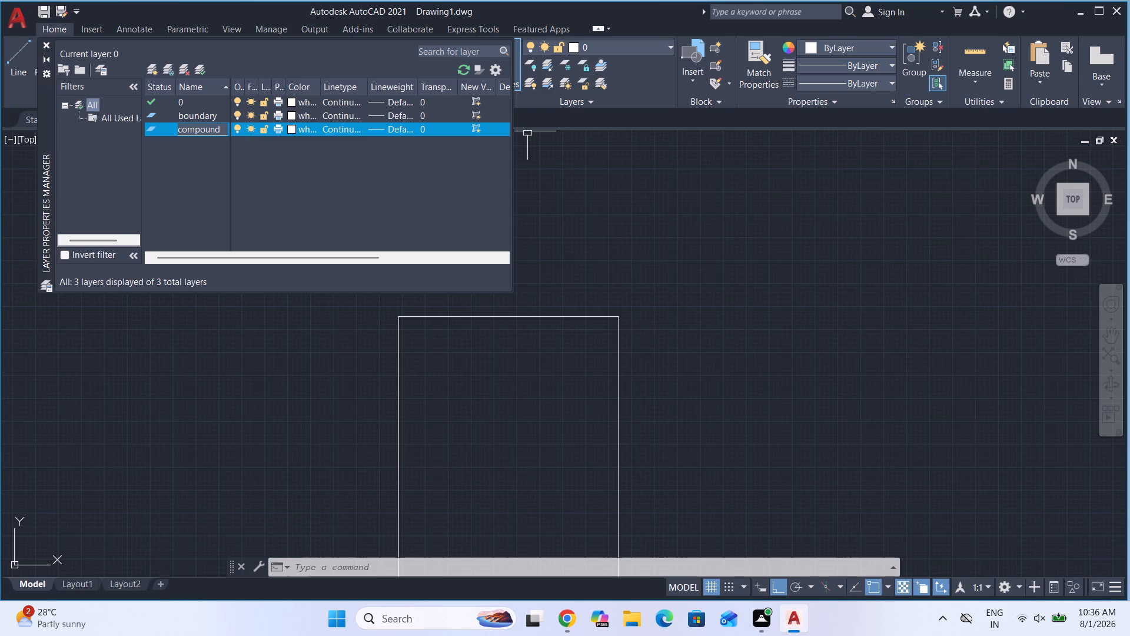
{"action": "type", "text": "wa"}
{"action": "type", "text": "ll"}
{"action": "key", "text": "Return"}
Add another new layer named walls.
{"action": "key", "text": "Return"}
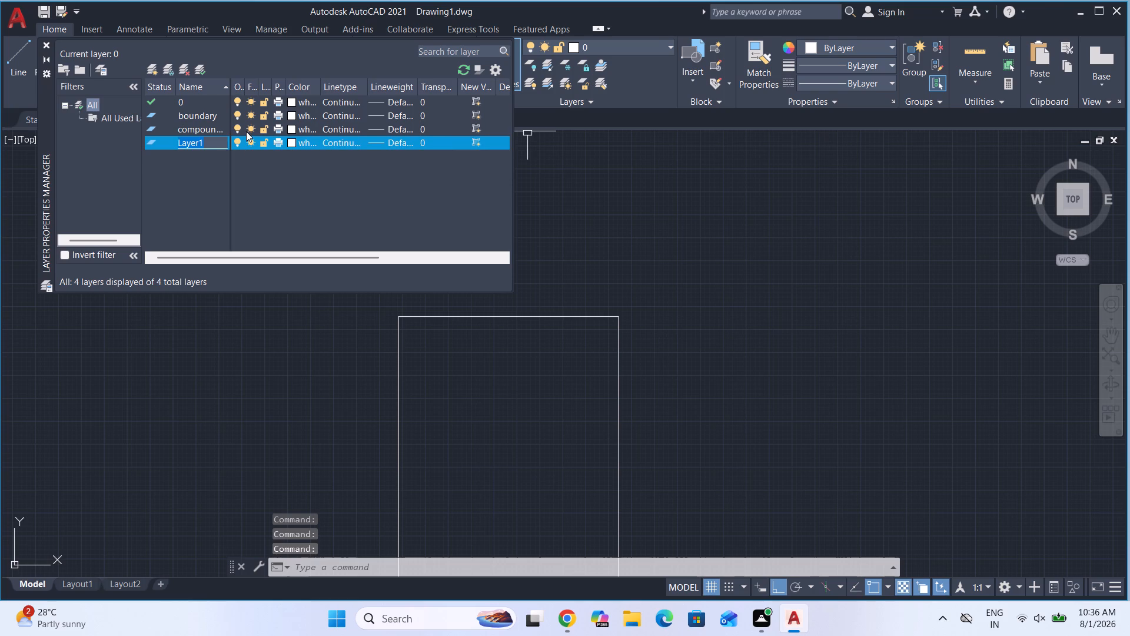
{"action": "key", "text": "BackSpace"}
{"action": "type", "text": "walls"}
{"action": "key", "text": "Return"}
Add another new layer named doors.
{"action": "key", "text": "Return"}
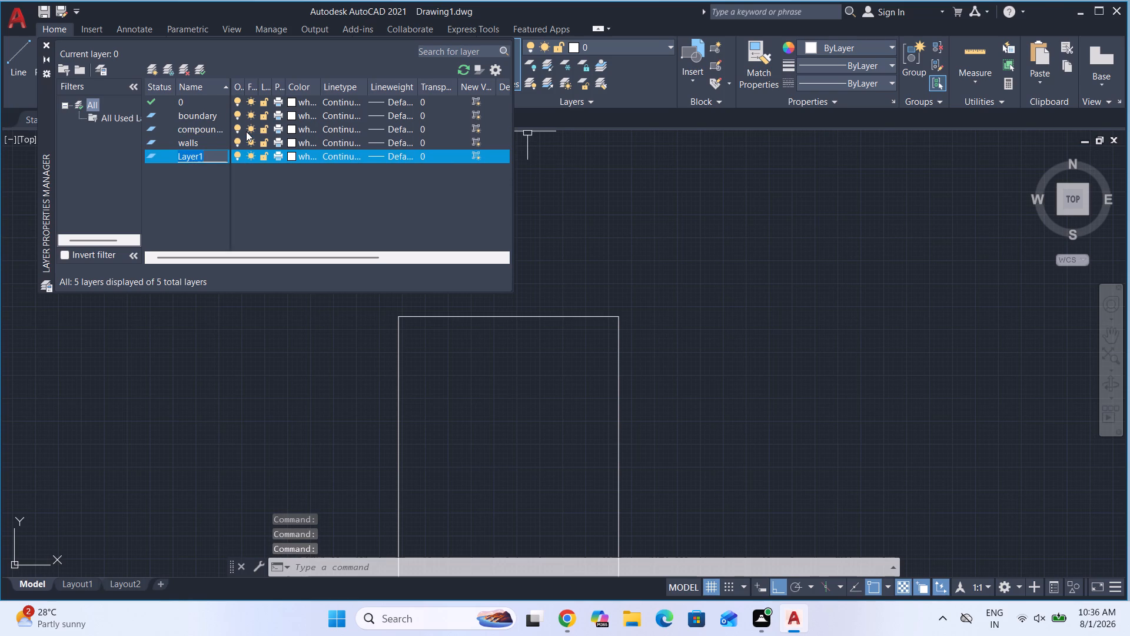
{"action": "key", "text": "BackSpace"}
{"action": "type", "text": "doors"}
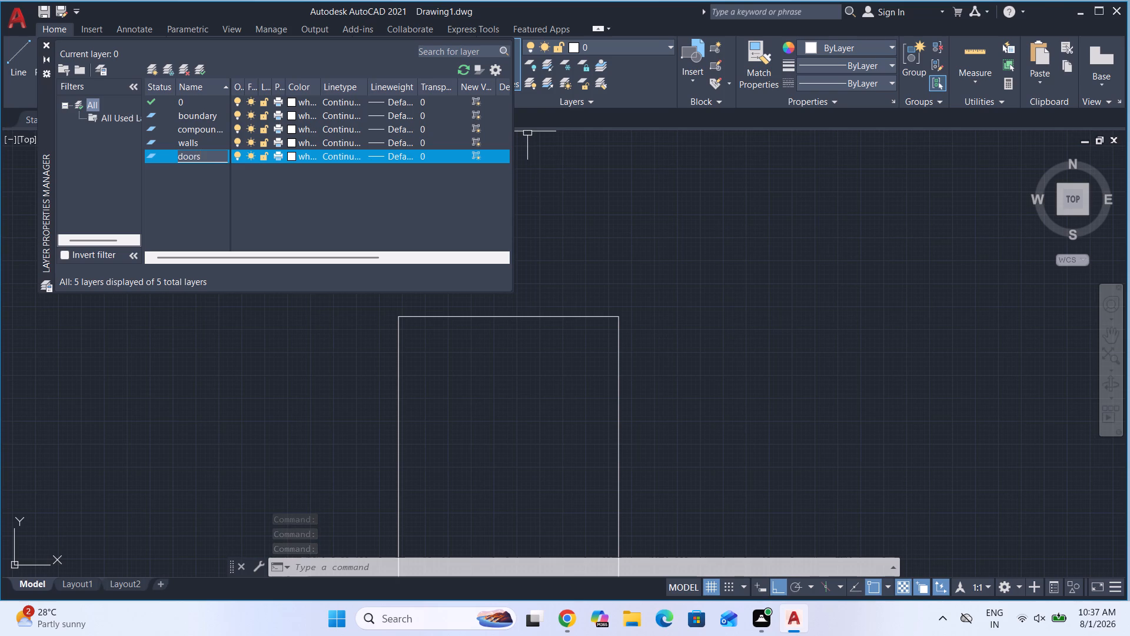
{"action": "key", "text": "Return"}
Add another new layer, make it the current layer and name it windows.
{"action": "key", "text": "Return"}
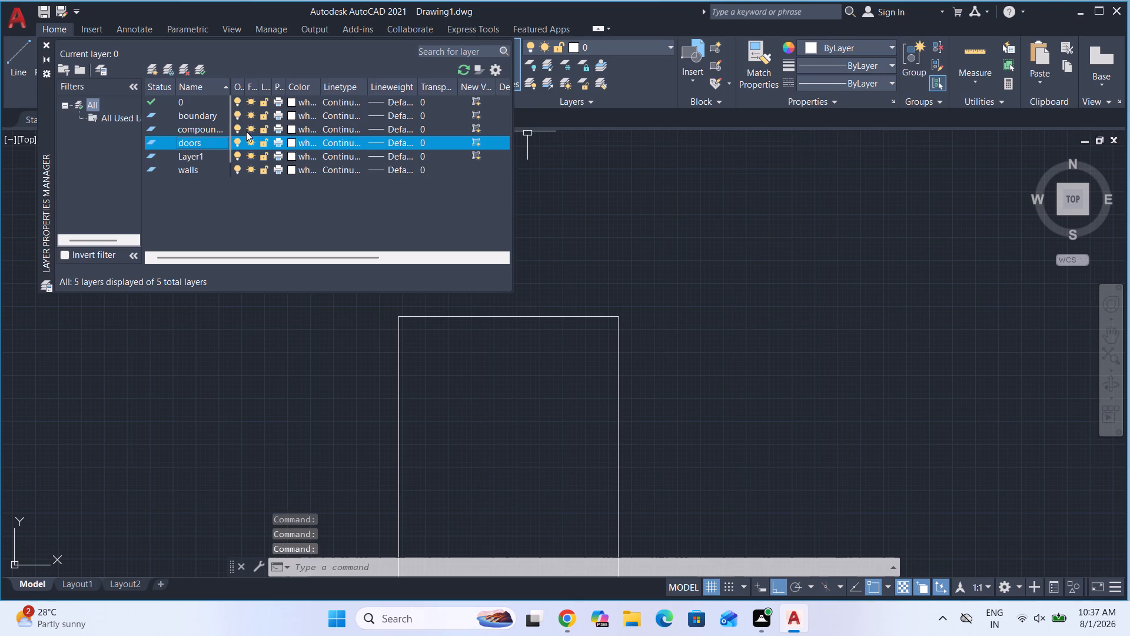
{"action": "left_click", "coordinate": [198, 160]}
{"action": "double_click", "coordinate": [198, 158]}
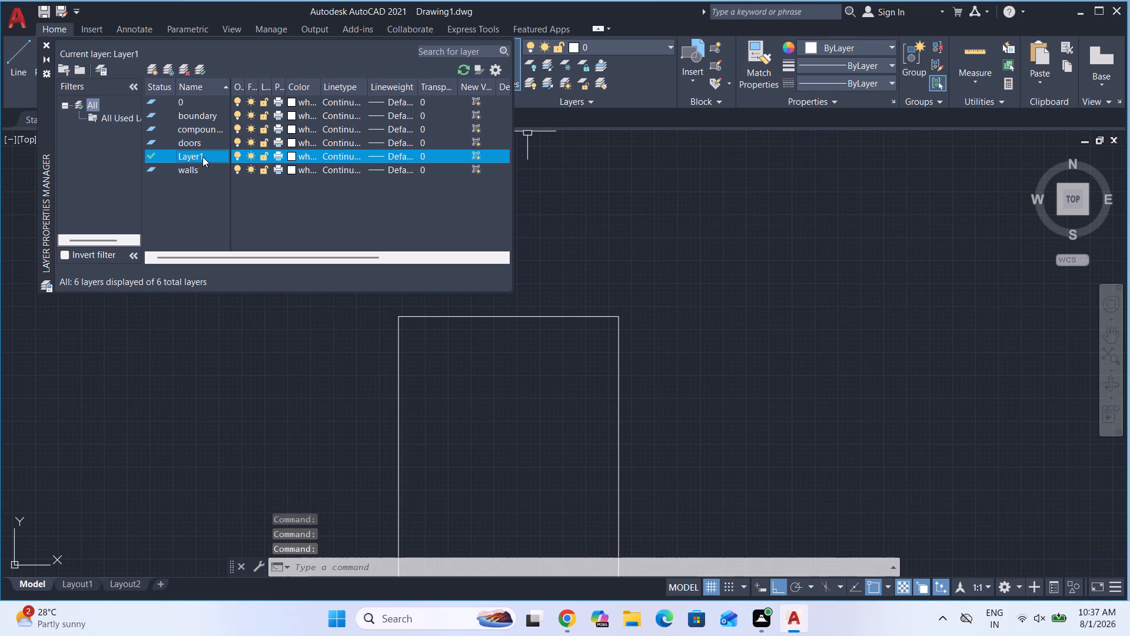
{"action": "double_click", "coordinate": [211, 154]}
{"action": "double_click", "coordinate": [202, 156]}
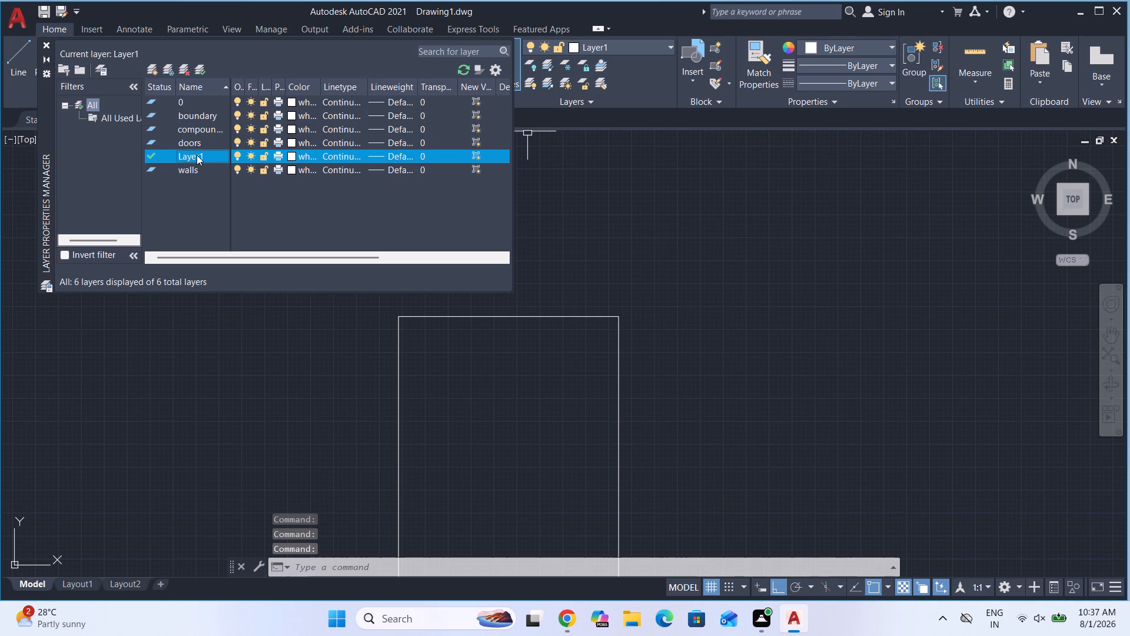
{"action": "double_click", "coordinate": [197, 155]}
{"action": "double_click", "coordinate": [201, 156]}
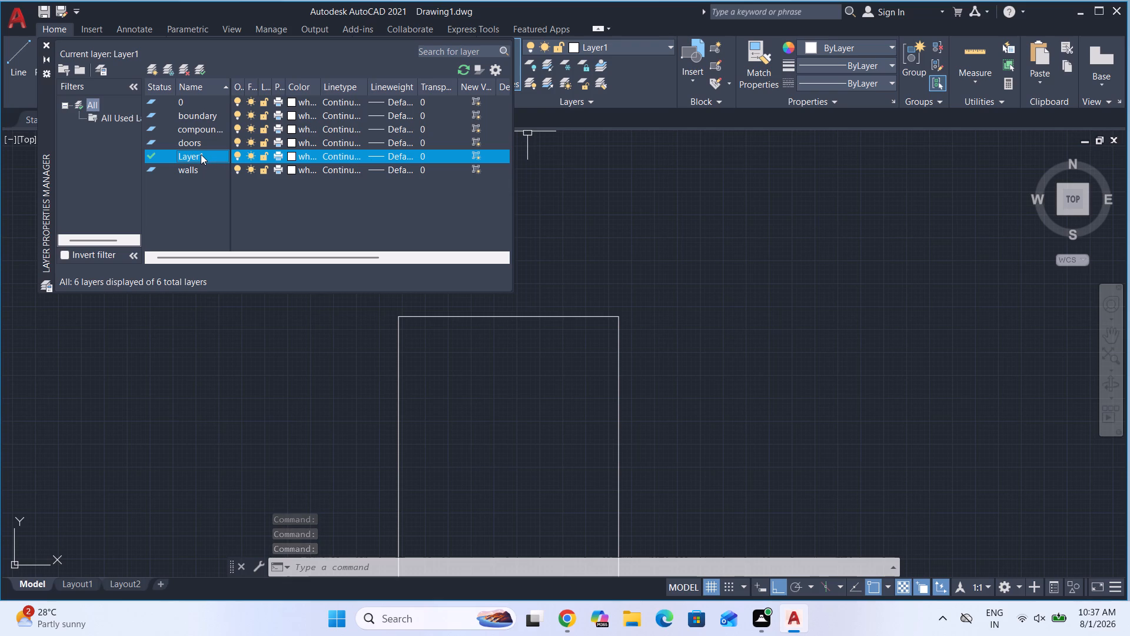
{"action": "double_click", "coordinate": [201, 154]}
{"action": "left_click", "coordinate": [191, 173]}
{"action": "triple_click", "coordinate": [198, 154]}
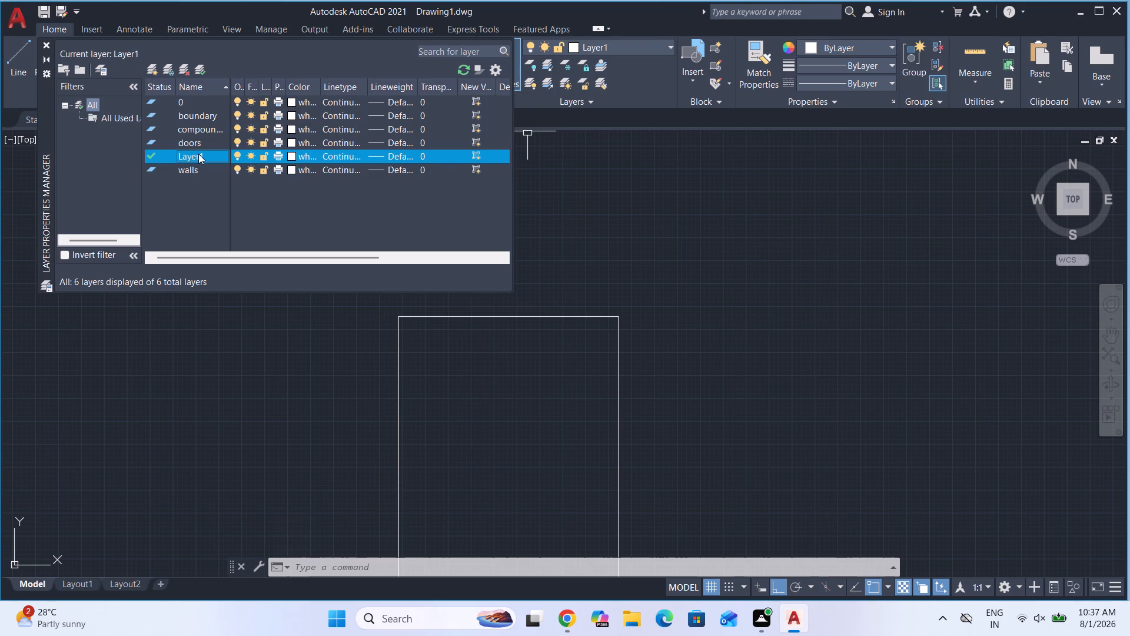
{"action": "right_click", "coordinate": [198, 154]}
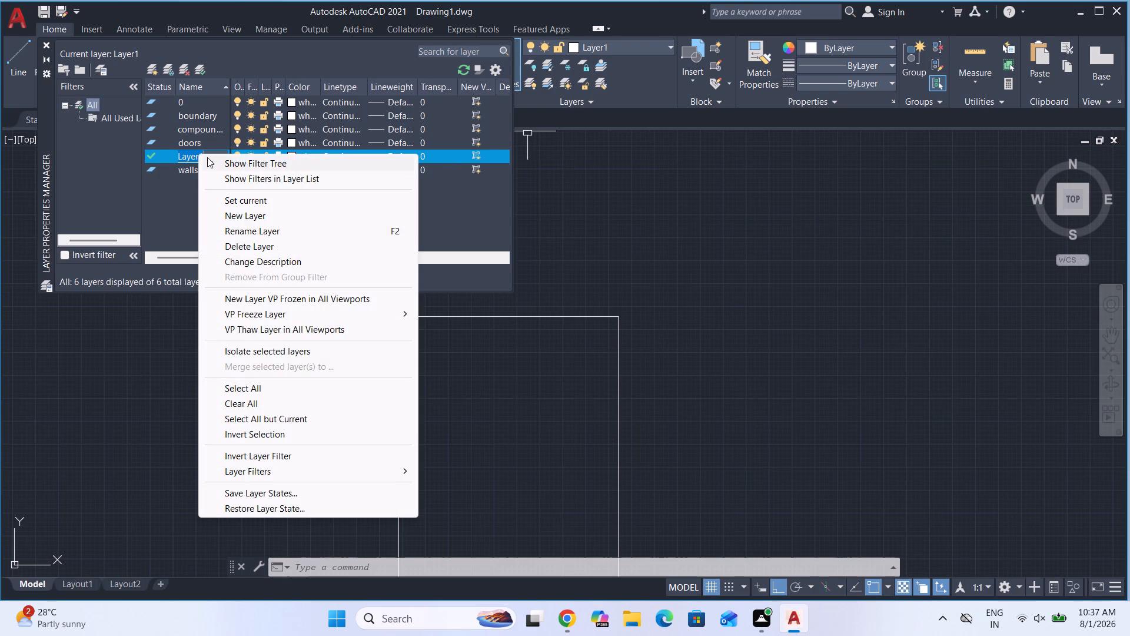
{"action": "key", "text": "Escape"}
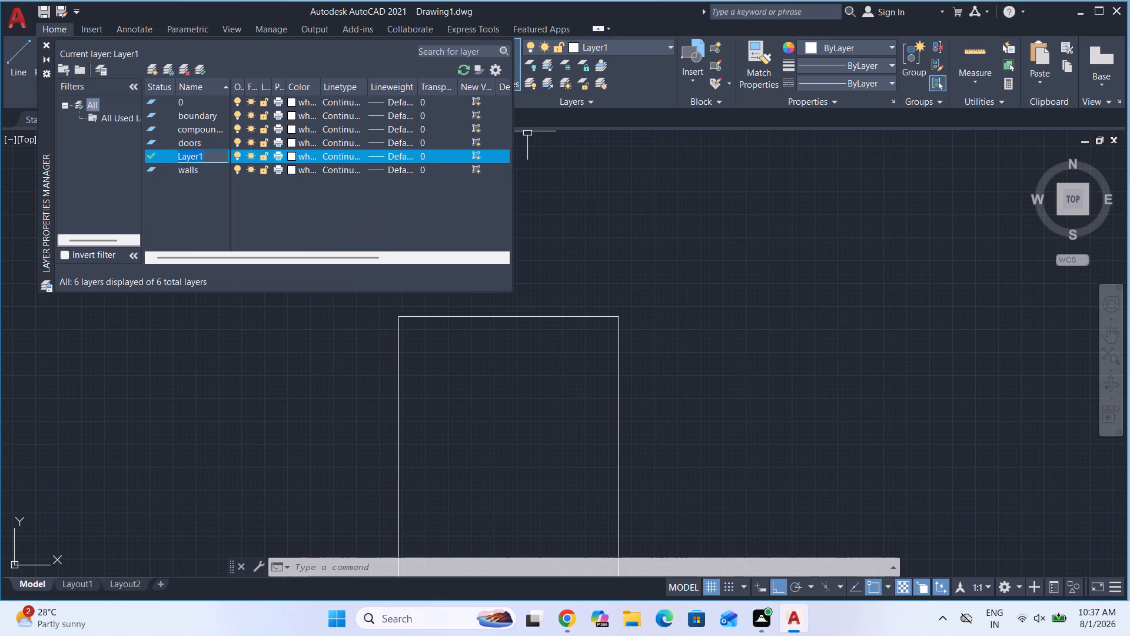
{"action": "key", "text": "BackSpace"}
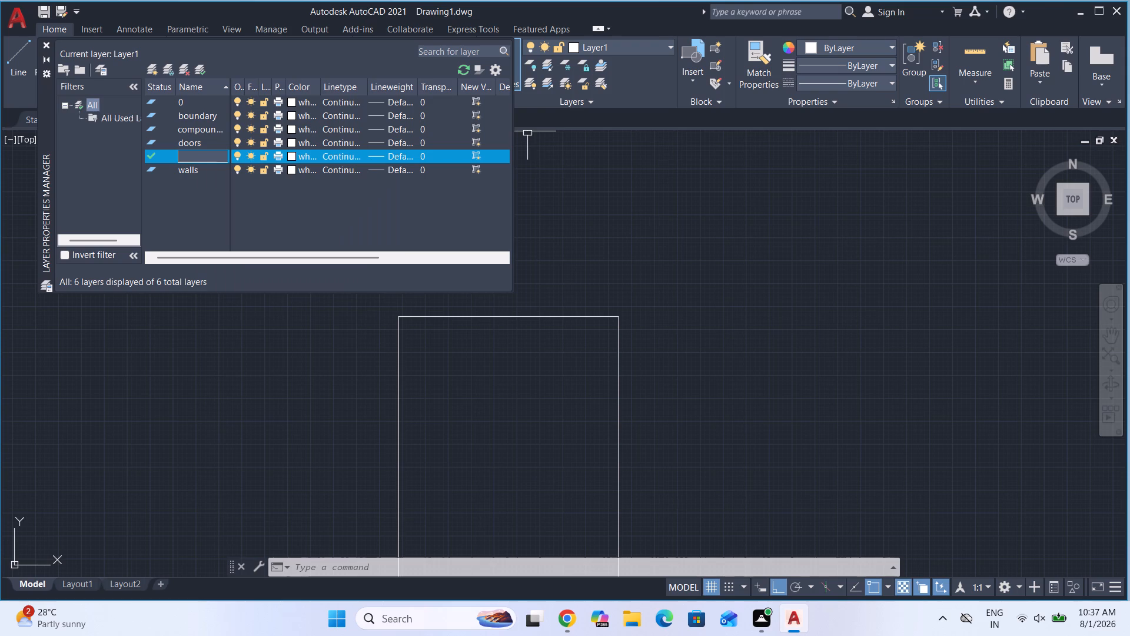
{"action": "type", "text": "windo"}
{"action": "type", "text": "ws"}
{"action": "left_click", "coordinate": [225, 211]}
Set the boundary layer's colour to green.
{"action": "left_click", "coordinate": [200, 114]}
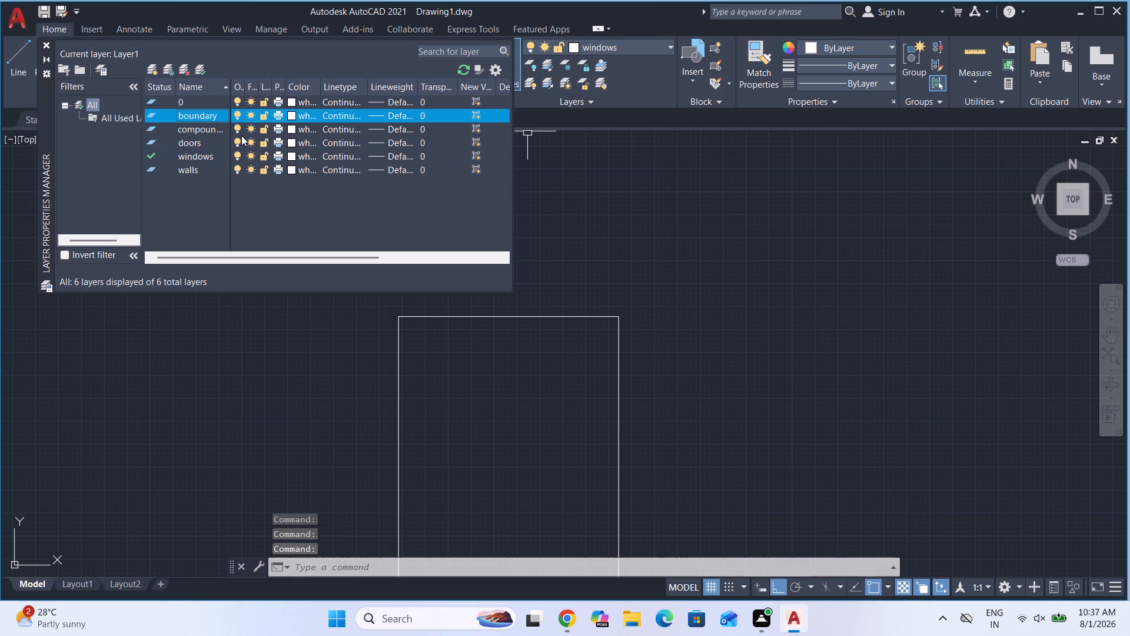
{"action": "scroll", "coordinate": [174, 131], "scroll_direction": "down", "scroll_amount": 1}
{"action": "left_click", "coordinate": [288, 115]}
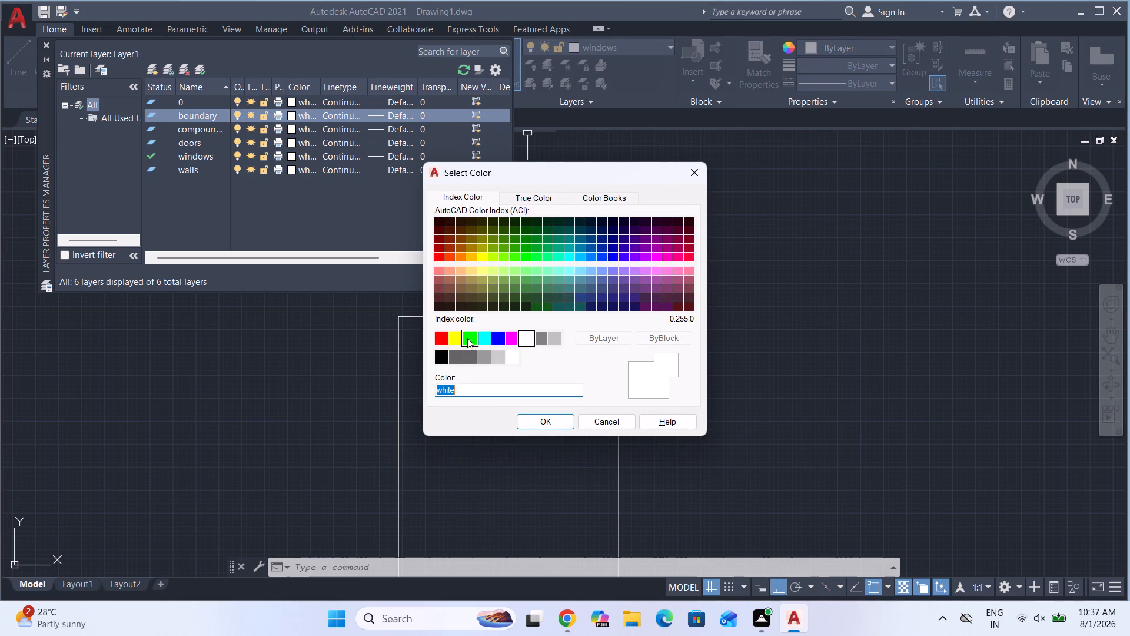
{"action": "left_click", "coordinate": [473, 339]}
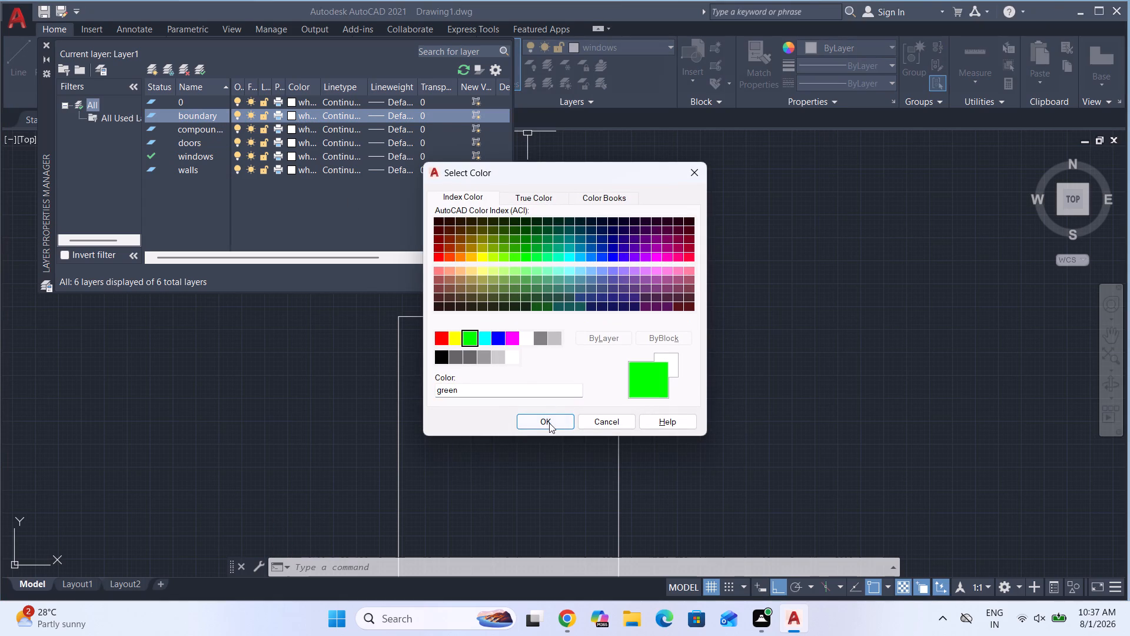
{"action": "left_click", "coordinate": [549, 423]}
Freeze the walls layer and set its colour to white.
{"action": "scroll", "coordinate": [194, 114], "scroll_direction": "down", "scroll_amount": 1}
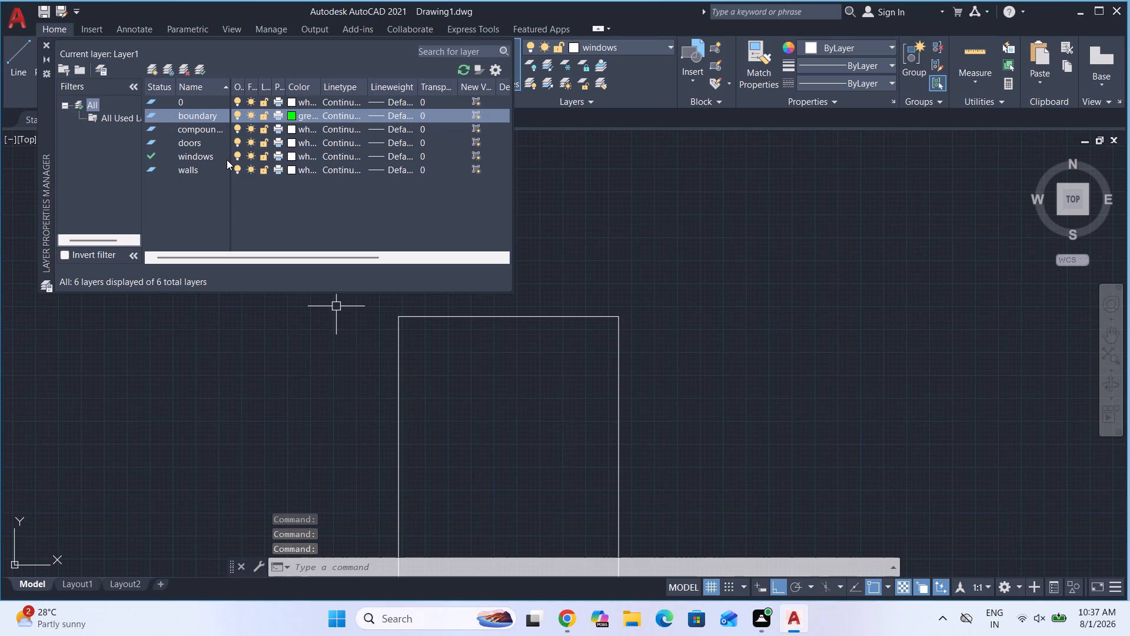
{"action": "left_click", "coordinate": [257, 168]}
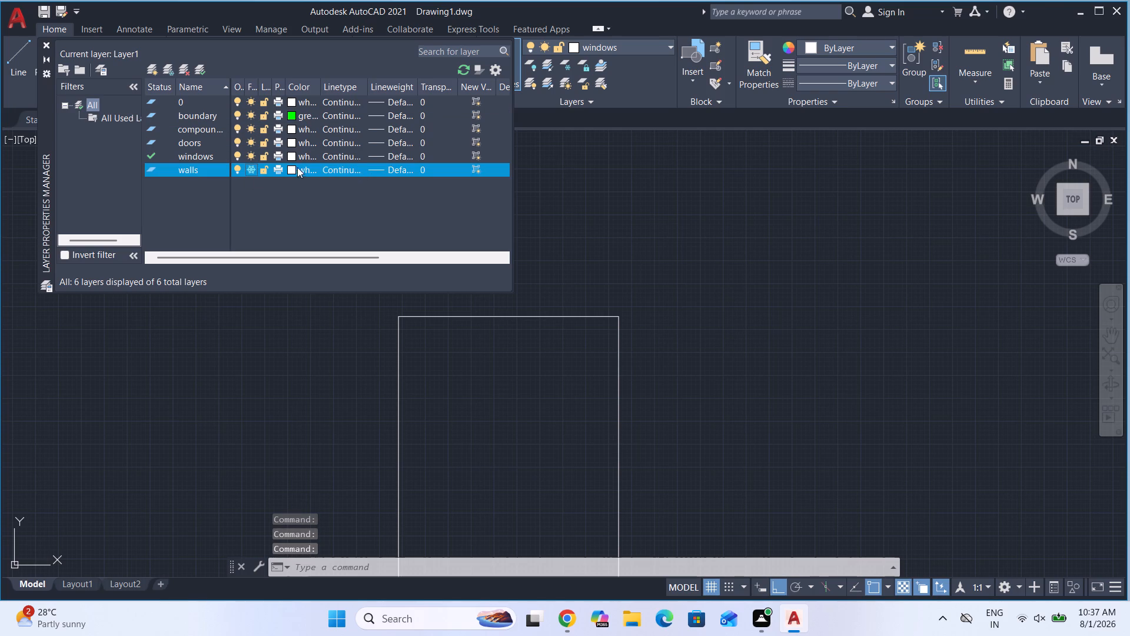
{"action": "double_click", "coordinate": [292, 168]}
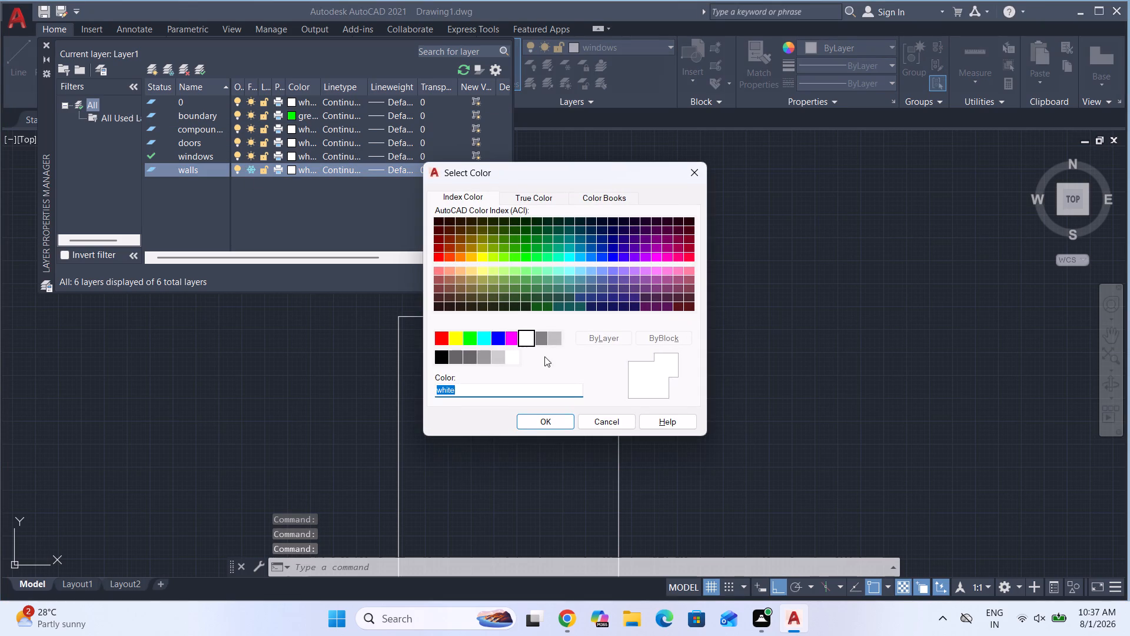
{"action": "left_click", "coordinate": [461, 337]}
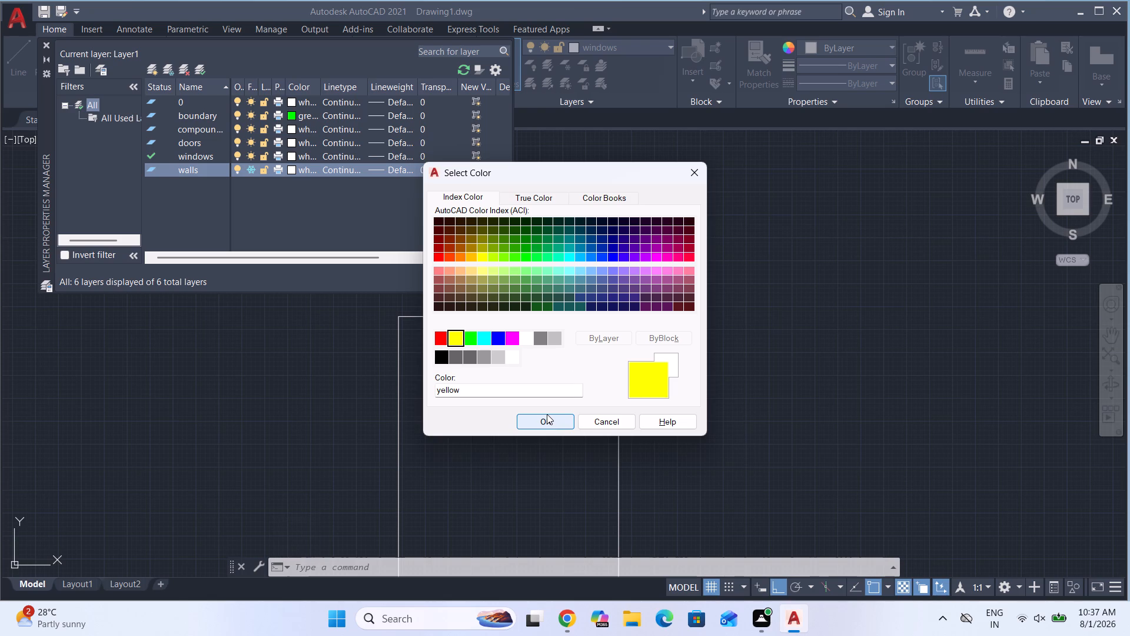
{"action": "left_click", "coordinate": [527, 337]}
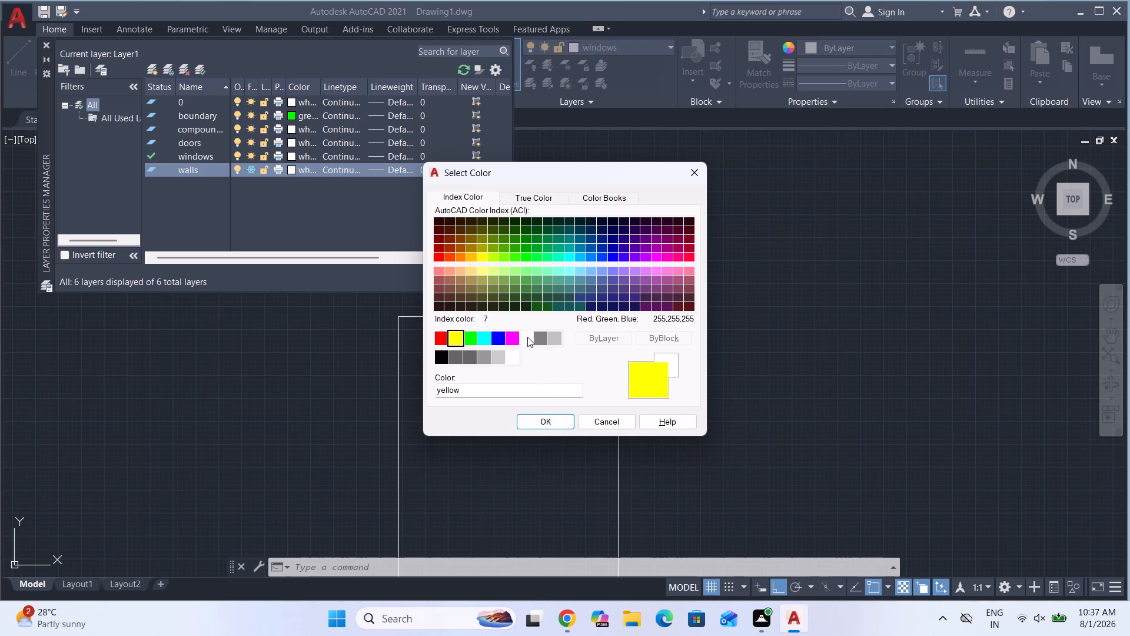
{"action": "left_click", "coordinate": [555, 425]}
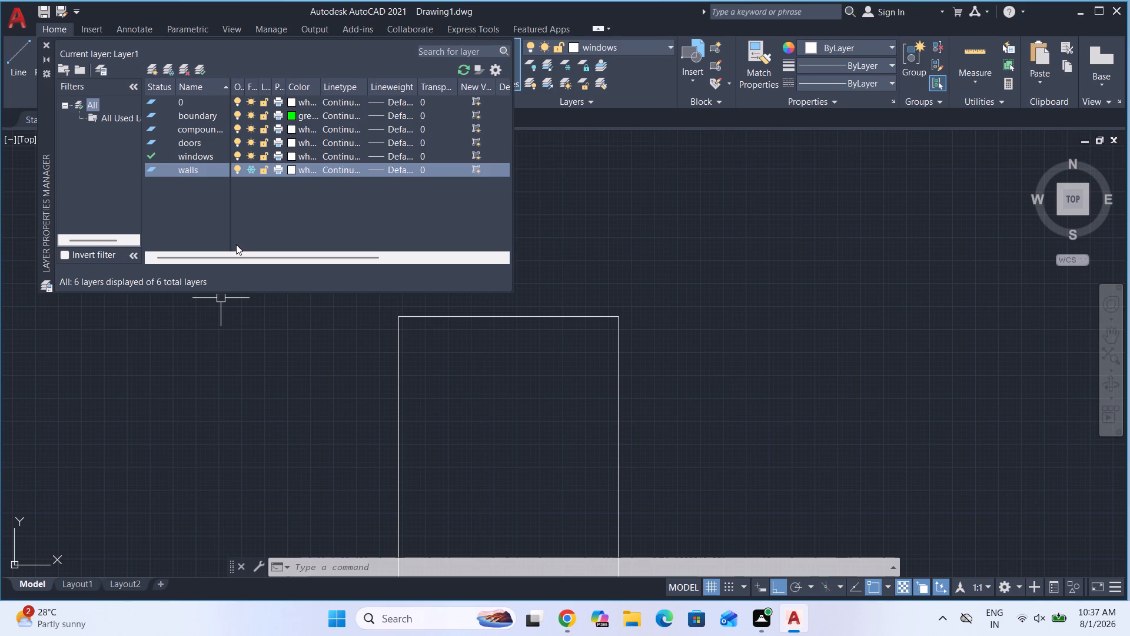
Set the doors layer's colour to yellow.
{"action": "left_click", "coordinate": [205, 140]}
{"action": "left_click", "coordinate": [291, 141]}
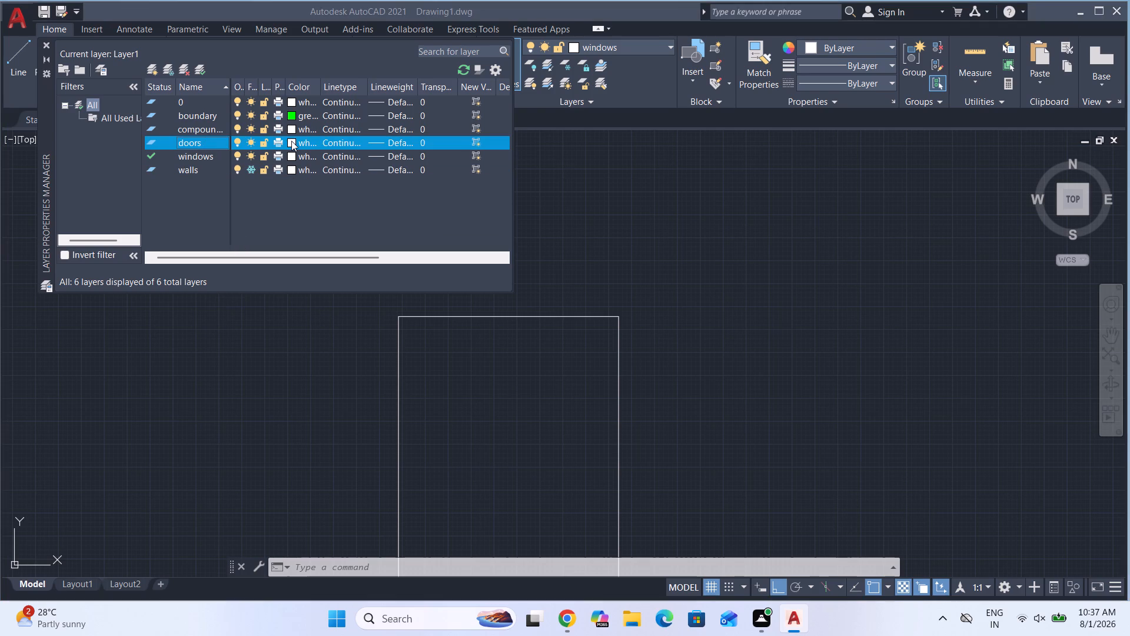
{"action": "left_click", "coordinate": [457, 339]}
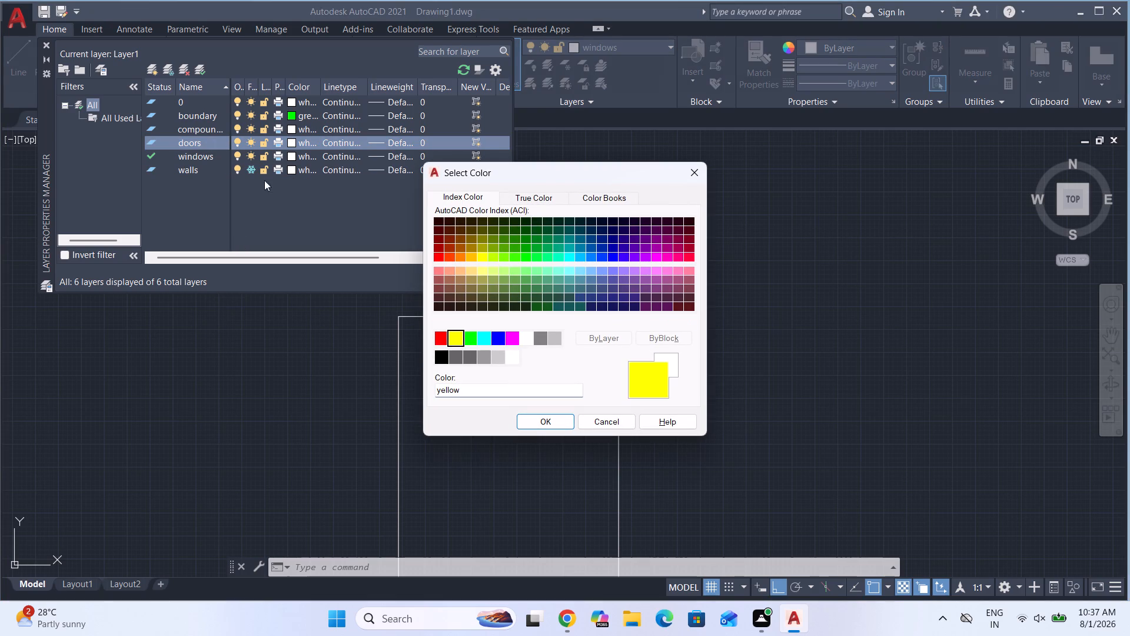
{"action": "left_click", "coordinate": [543, 425]}
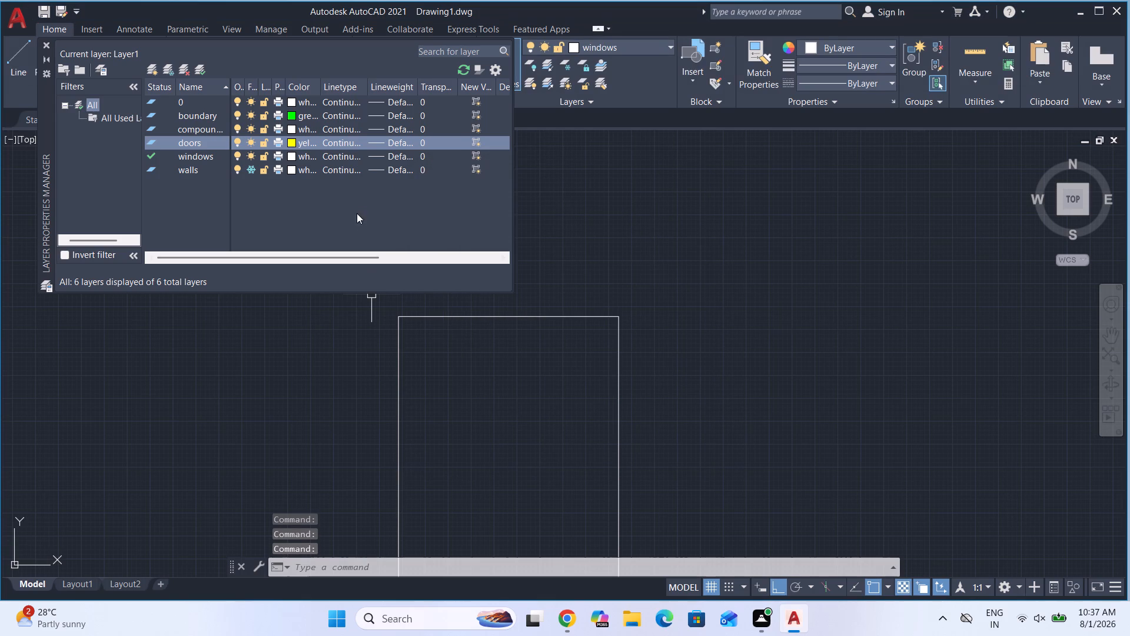
Set the windows layer's colour to cyan.
{"action": "left_click", "coordinate": [291, 157]}
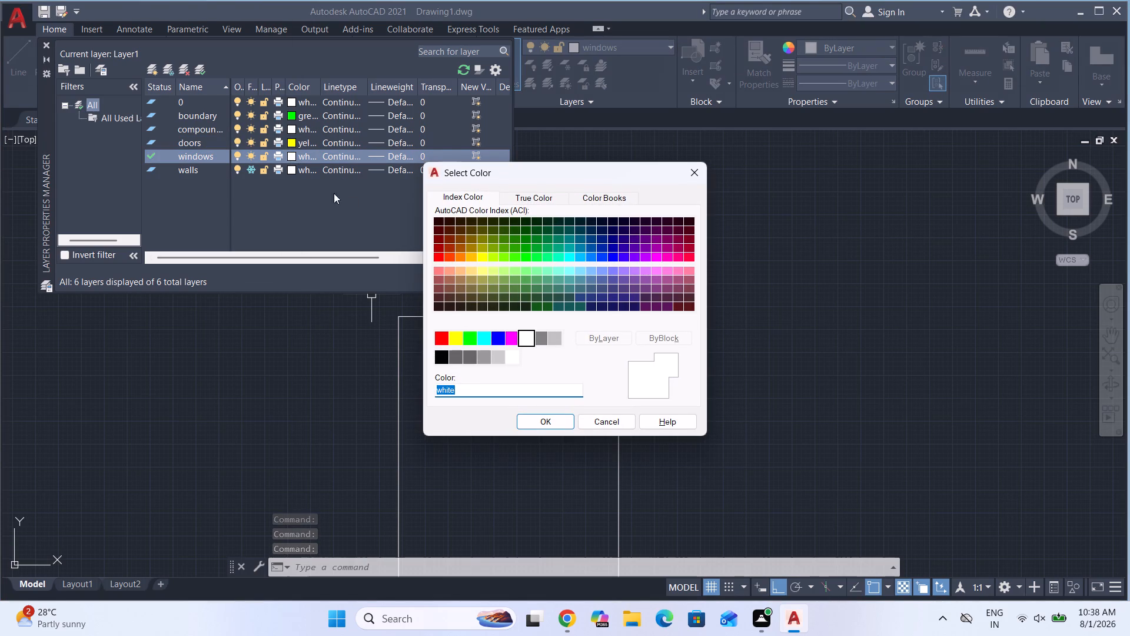
{"action": "left_click", "coordinate": [483, 342]}
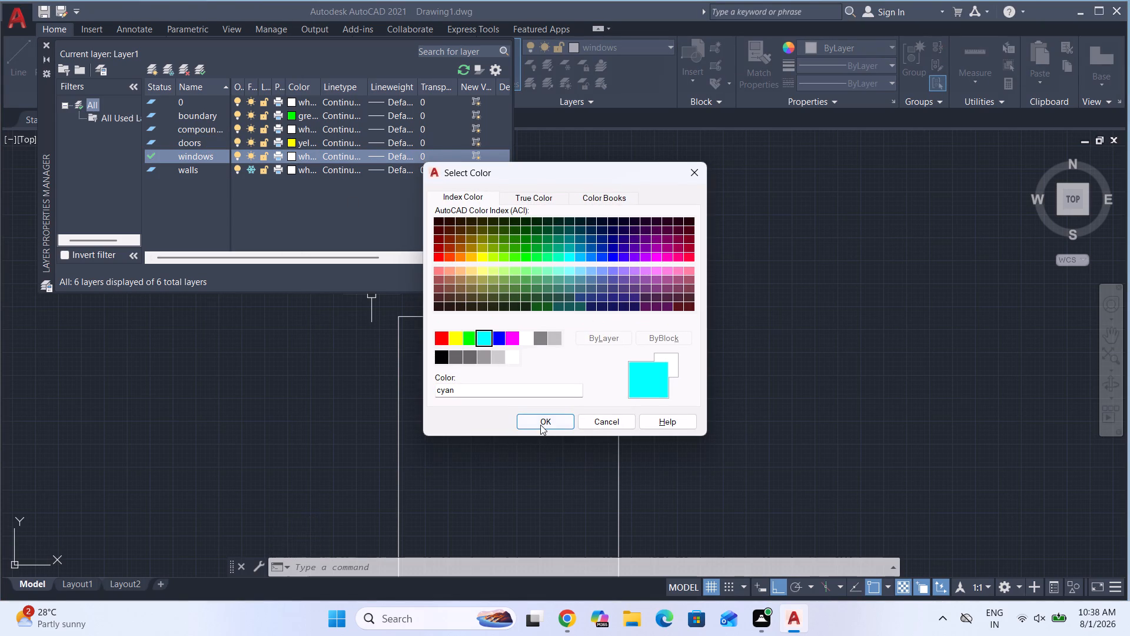
{"action": "left_click", "coordinate": [540, 425]}
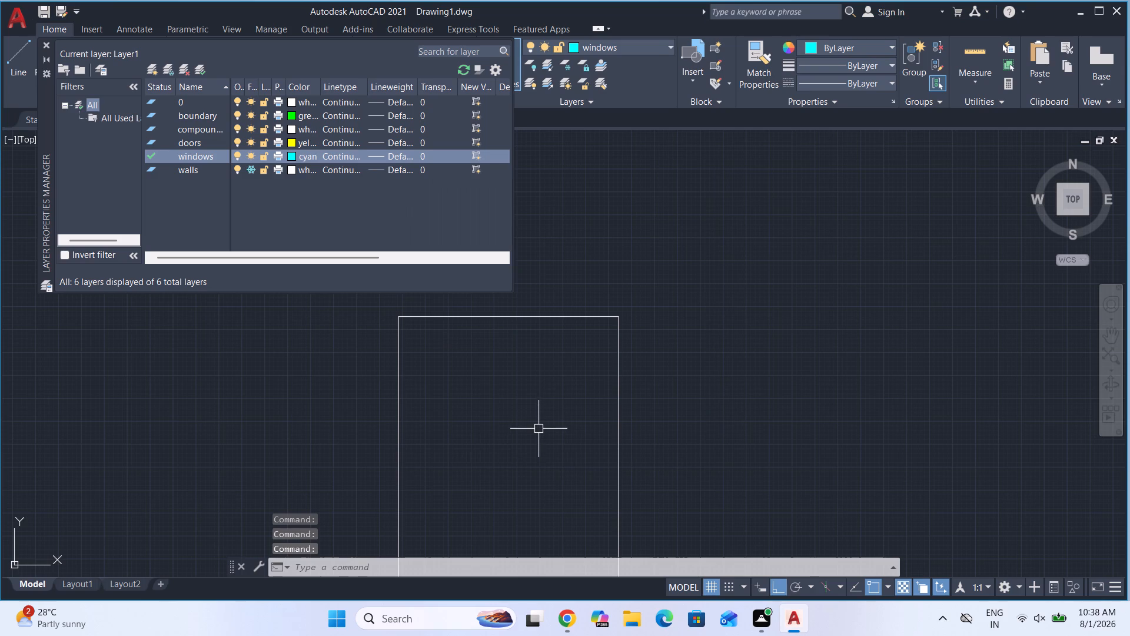
{"action": "key", "text": "Escape"}
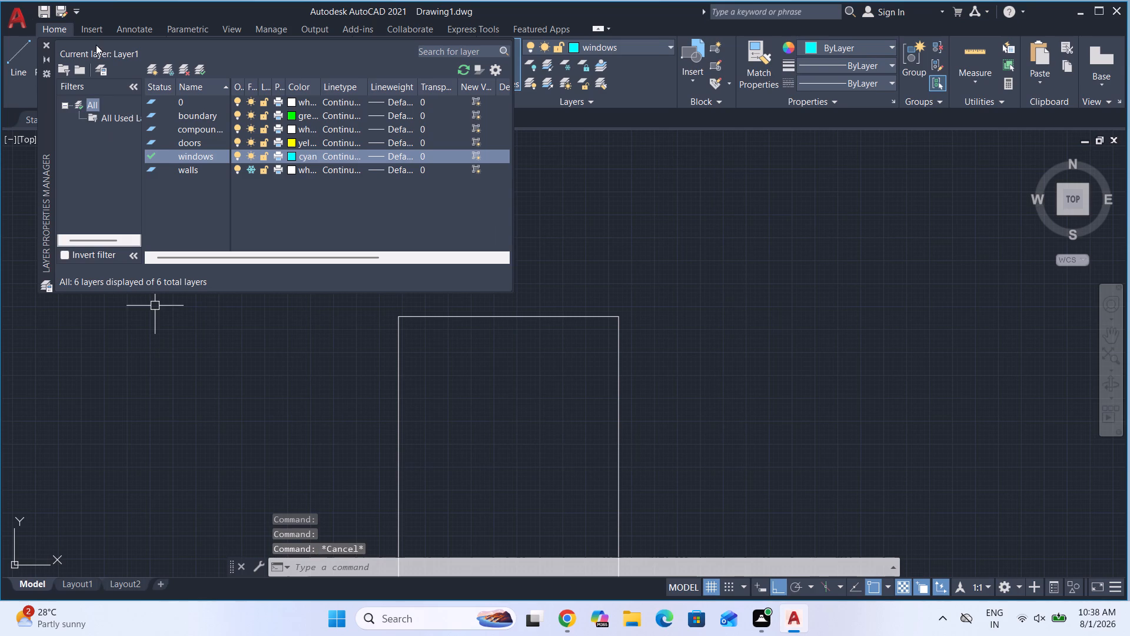
{"action": "left_click", "coordinate": [270, 412]}
{"action": "key", "text": "Escape"}
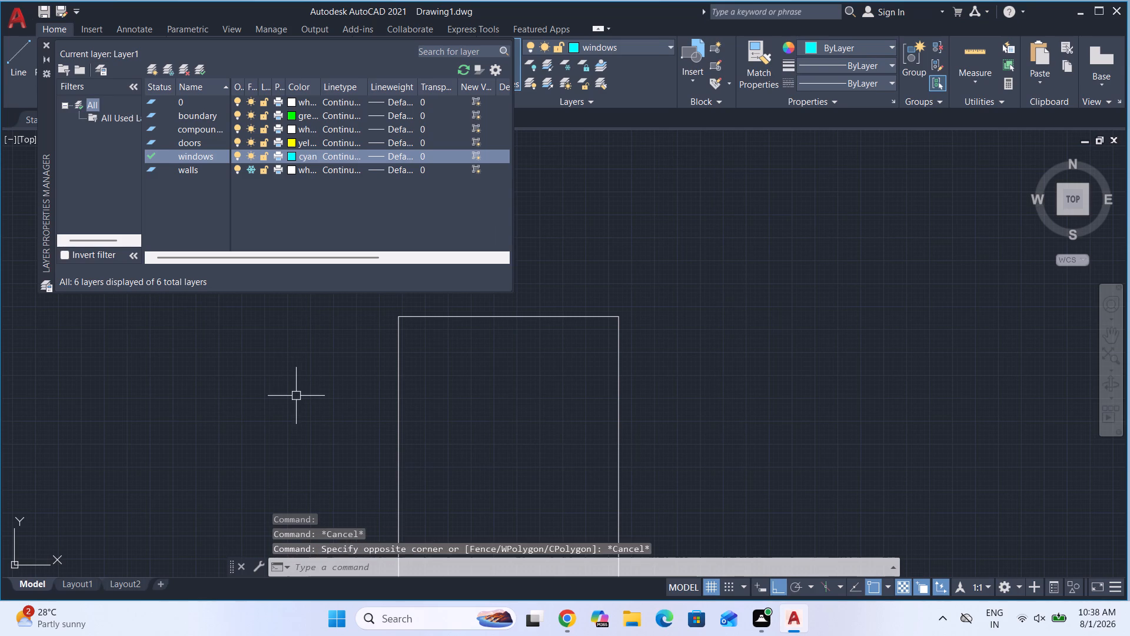
{"action": "key", "text": "Escape"}
{"action": "key", "text": "Escape"}
{"action": "key", "text": "Escape"}
{"action": "key", "text": "Escape"}
{"action": "key", "text": "Escape"}
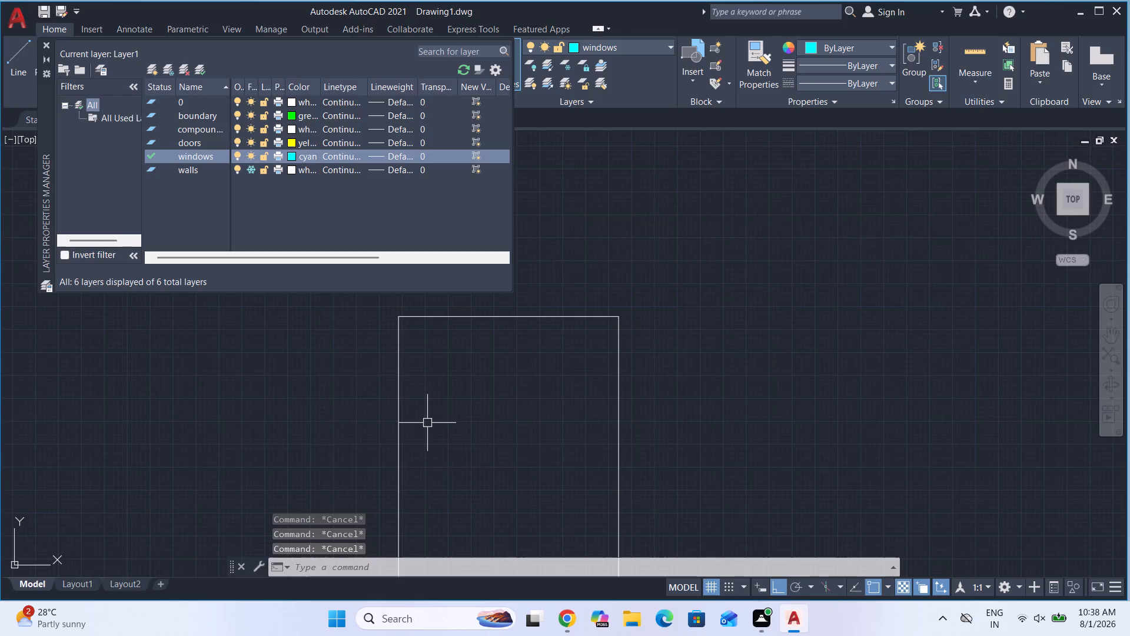
Keep the boundary layer's linetype as Continuous, close the layer manager and move the four plot outline lines to the compound wall layer.
{"action": "scroll", "coordinate": [427, 423], "scroll_direction": "down", "scroll_amount": 3}
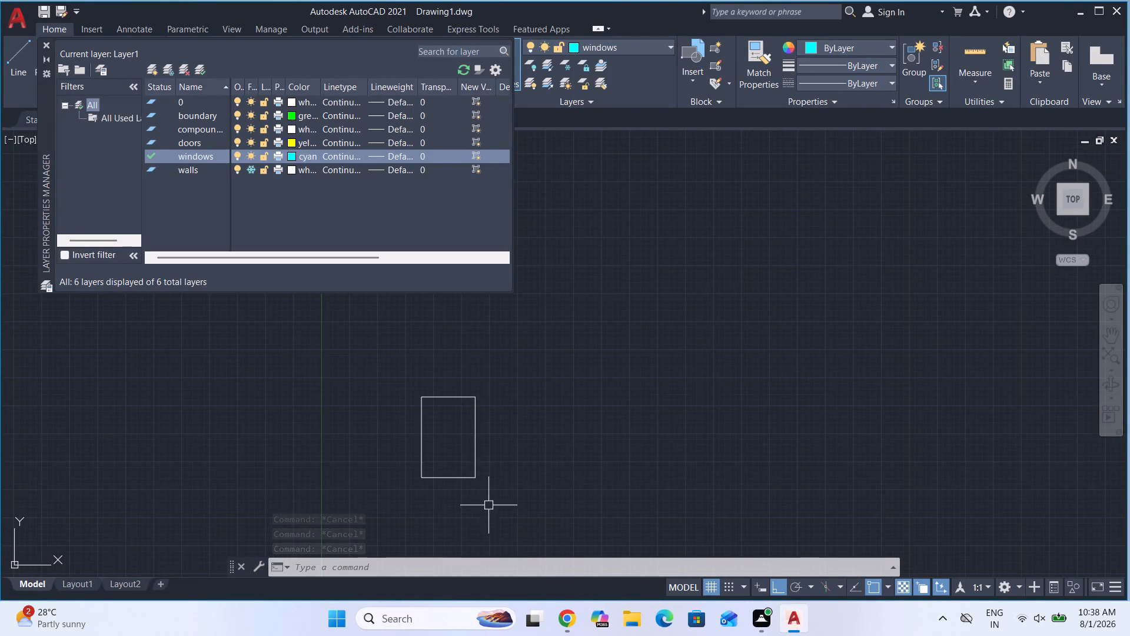
{"action": "left_click", "coordinate": [489, 505]}
{"action": "left_click", "coordinate": [386, 355]}
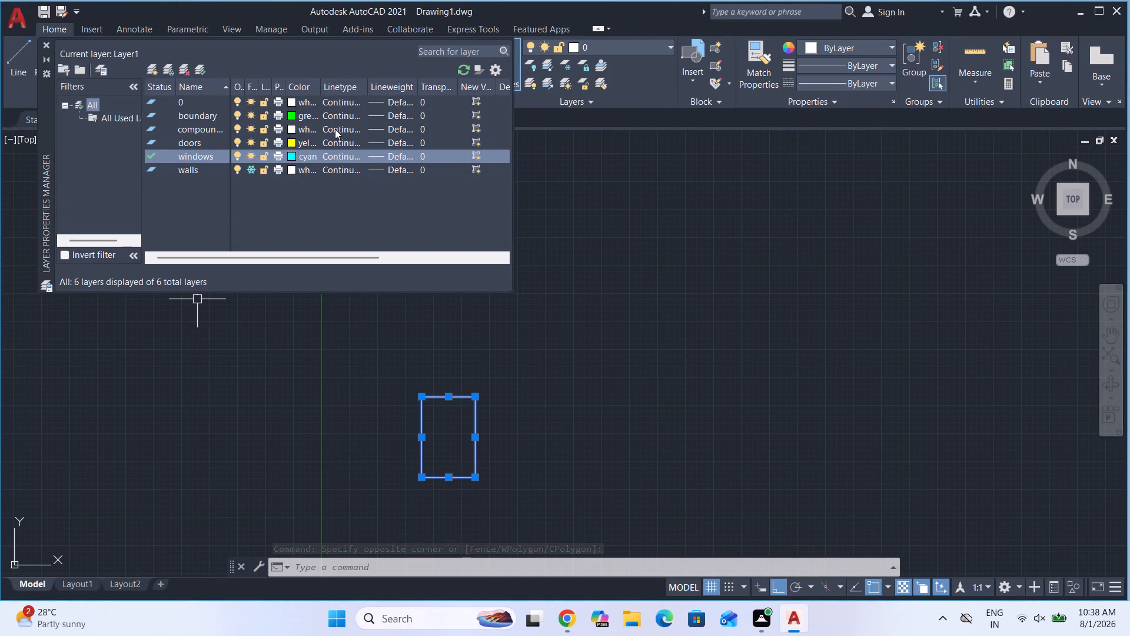
{"action": "left_click", "coordinate": [340, 113]}
{"action": "left_click", "coordinate": [341, 113]}
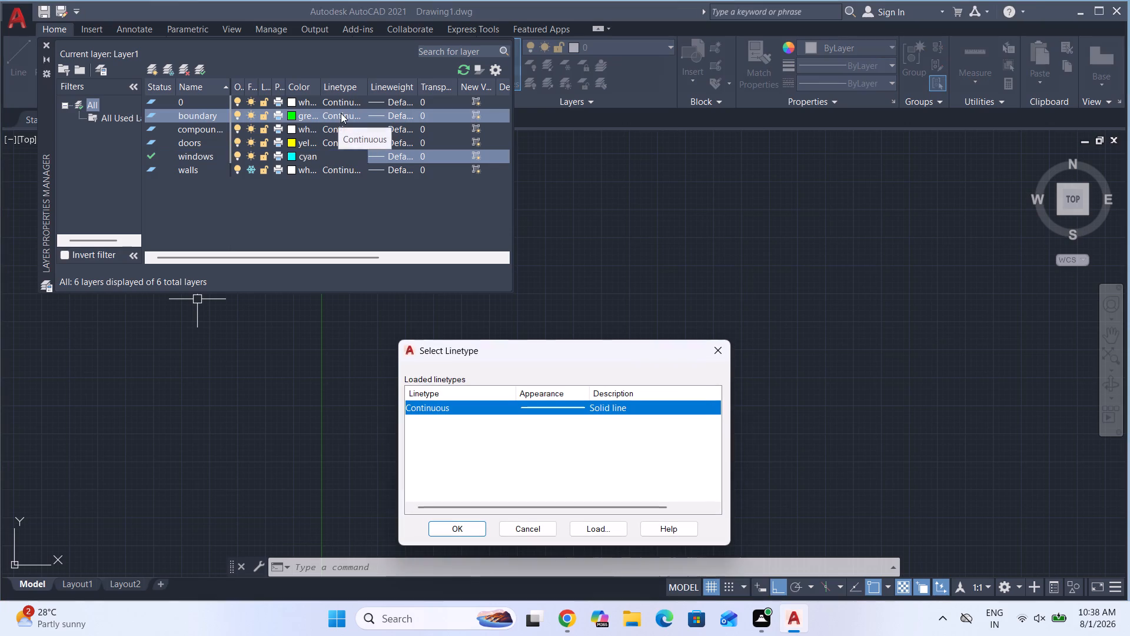
{"action": "left_click", "coordinate": [454, 525]}
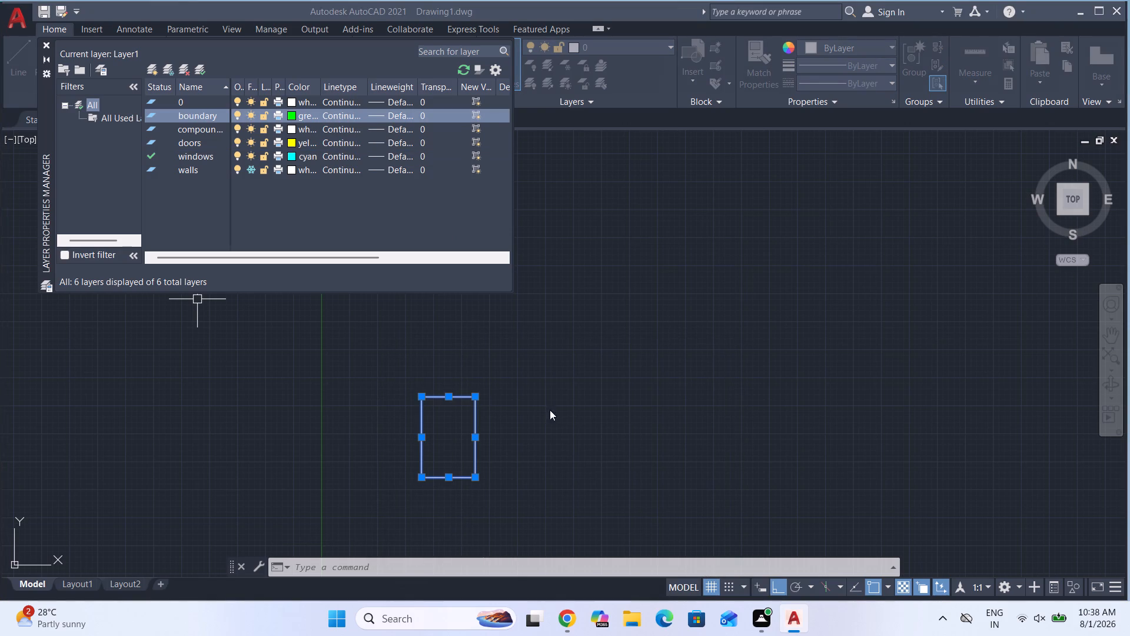
{"action": "left_click", "coordinate": [46, 43]}
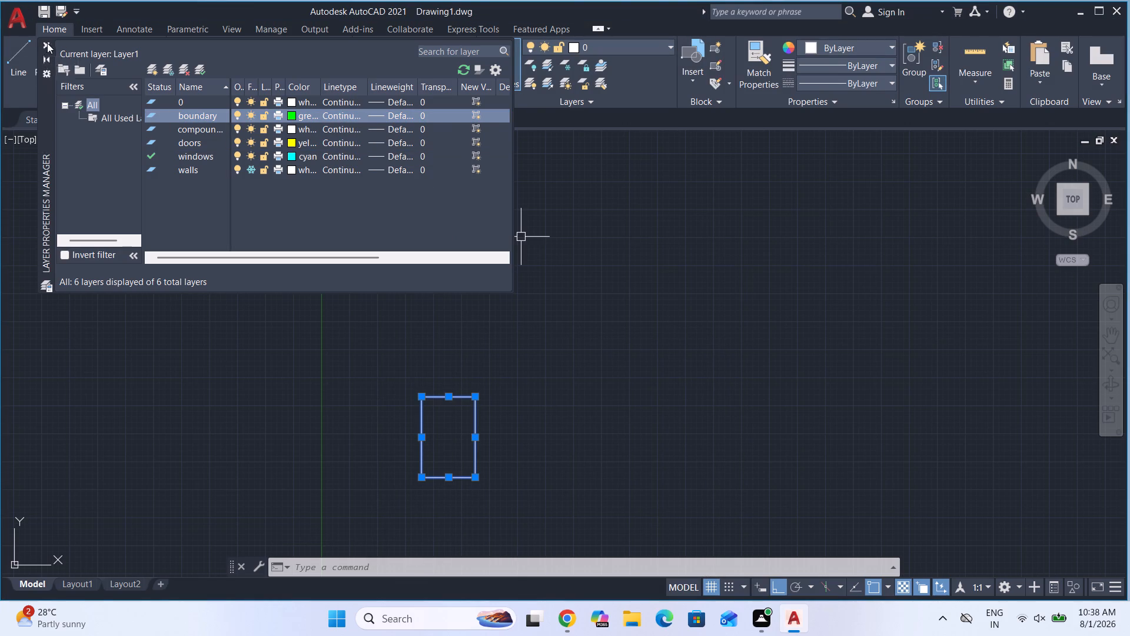
{"action": "left_click", "coordinate": [613, 49]}
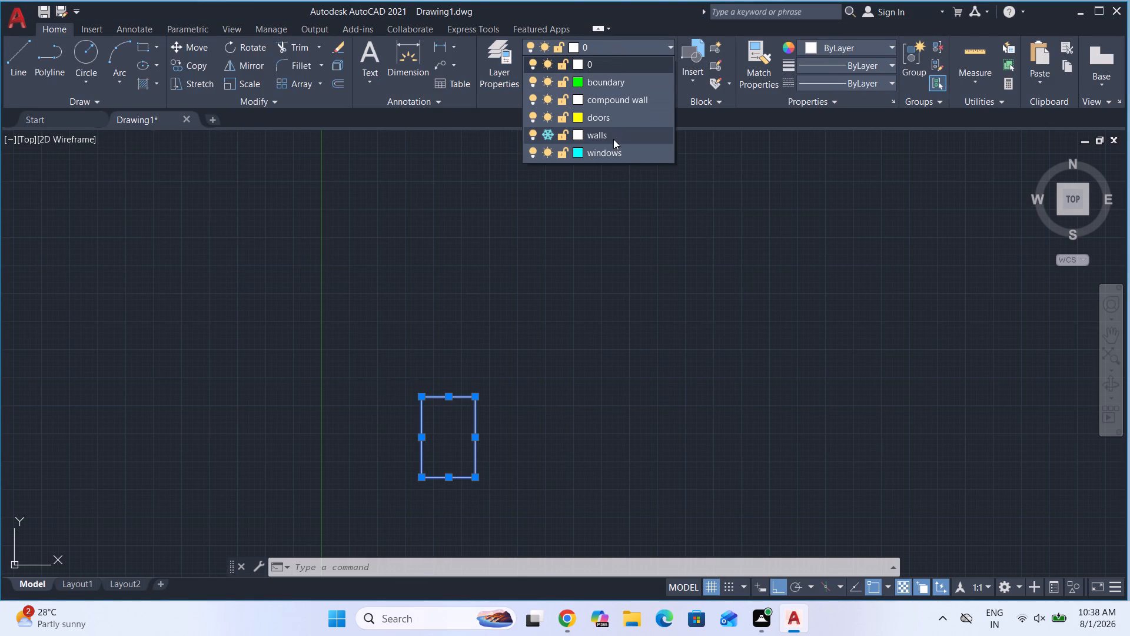
{"action": "left_click", "coordinate": [613, 100]}
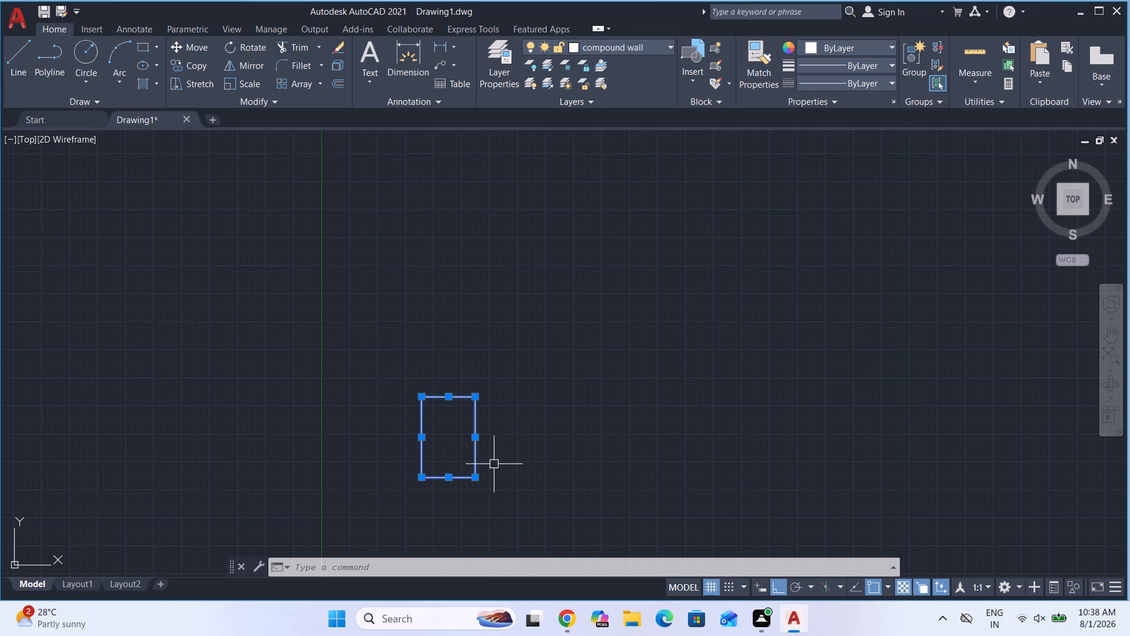
{"action": "key", "text": "Escape"}
{"action": "left_click", "coordinate": [478, 437]}
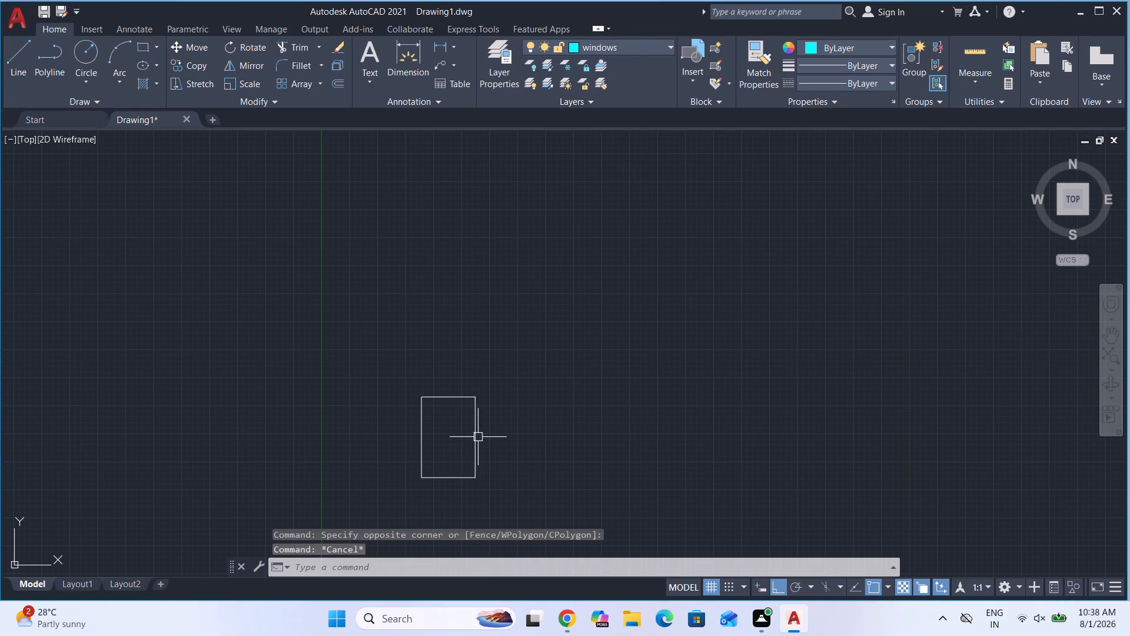
{"action": "key", "text": "Escape"}
{"action": "key", "text": "Escape"}
{"action": "key", "text": "Escape"}
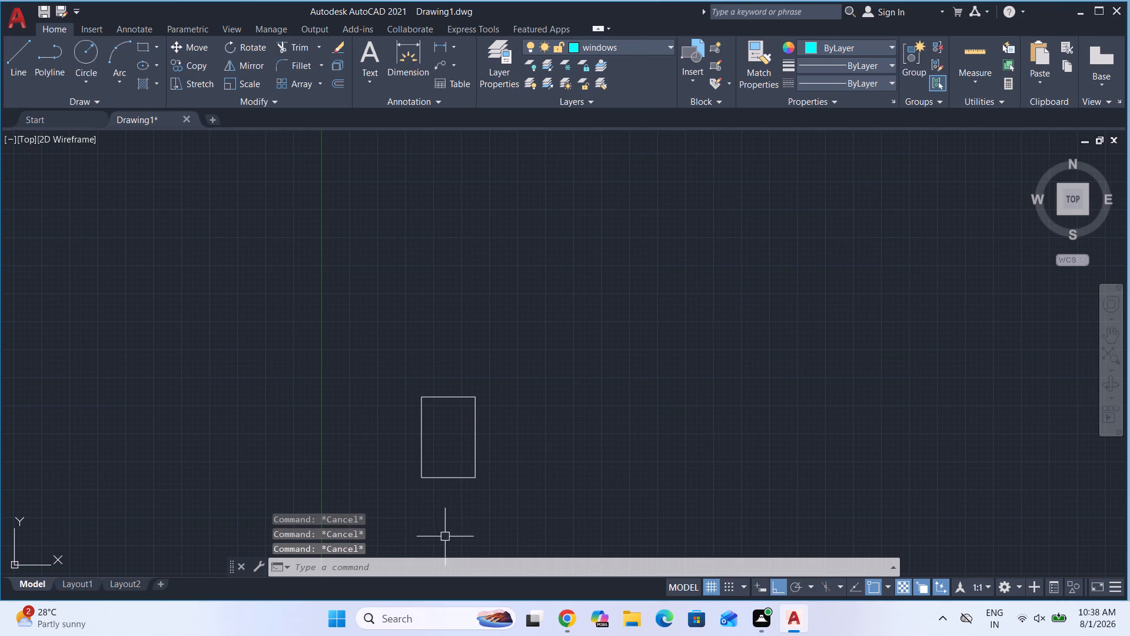
Start Offset in Through mode, turn on dynamic input, and offset the plot outline's top line inward with the value 4'6".
{"action": "scroll", "coordinate": [439, 505], "scroll_direction": "up", "scroll_amount": 2}
{"action": "key", "text": "o"}
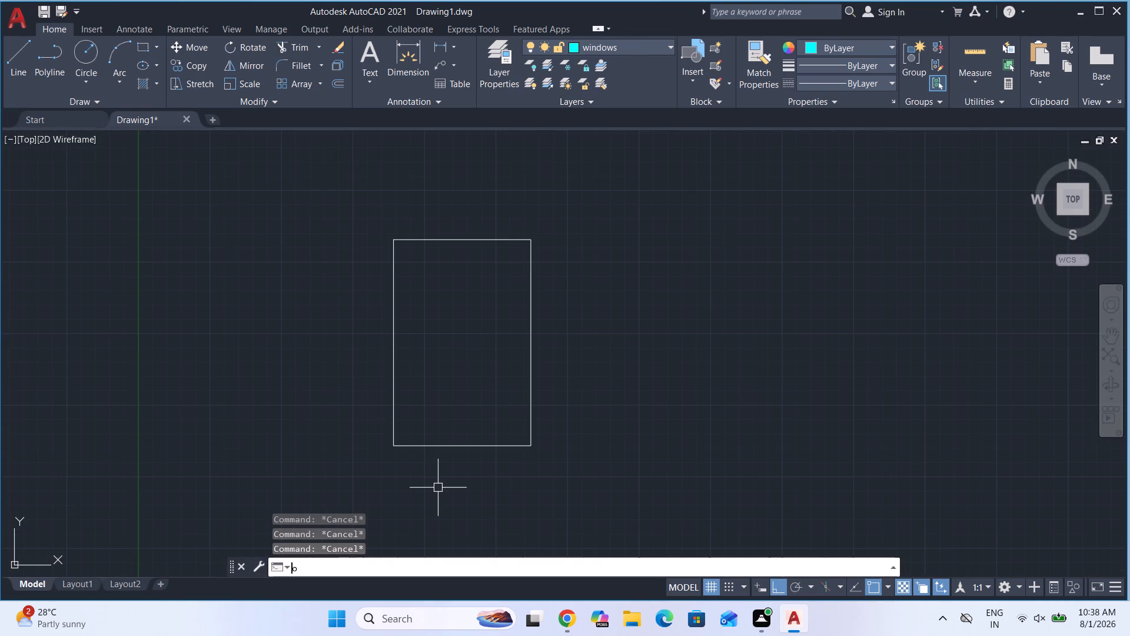
{"action": "key", "text": "Return"}
{"action": "key", "text": "Return"}
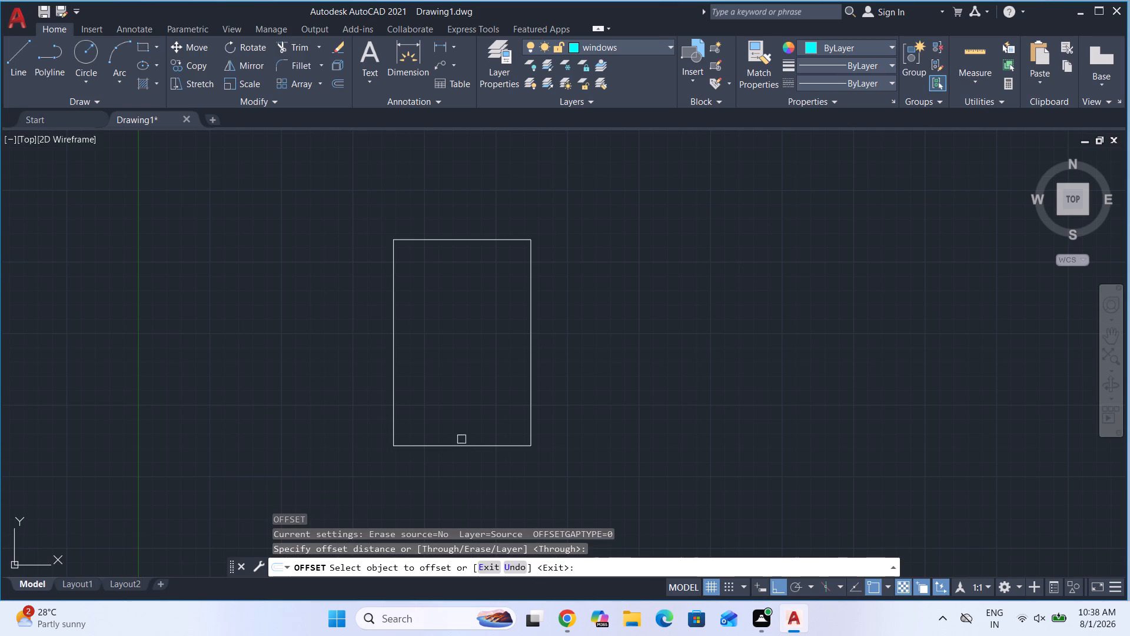
{"action": "left_click", "coordinate": [471, 237]}
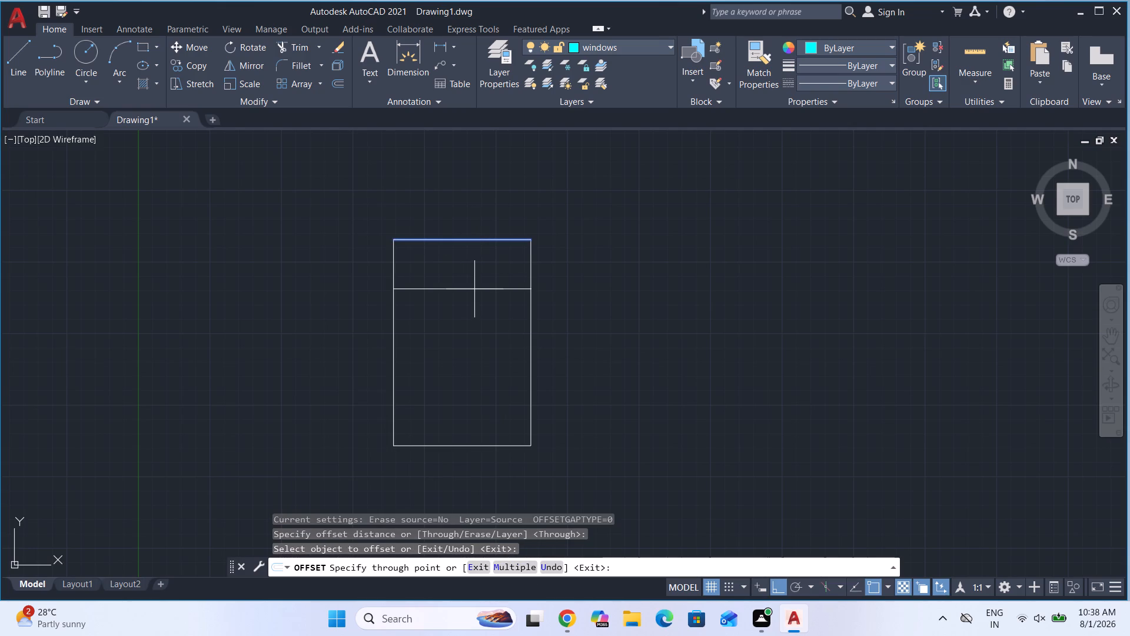
{"action": "left_click", "coordinate": [757, 587]}
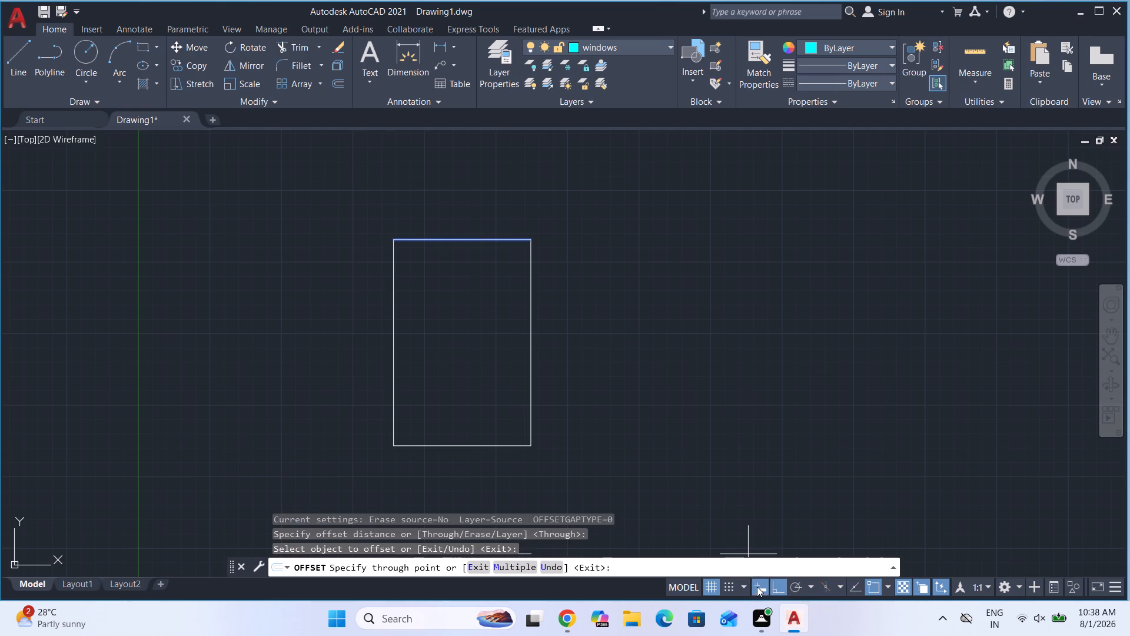
{"action": "type", "text": "4'"}
{"action": "key", "text": "6"}
{"action": "key", "text": "shift+quotedbl"}
{"action": "key", "text": "Return"}
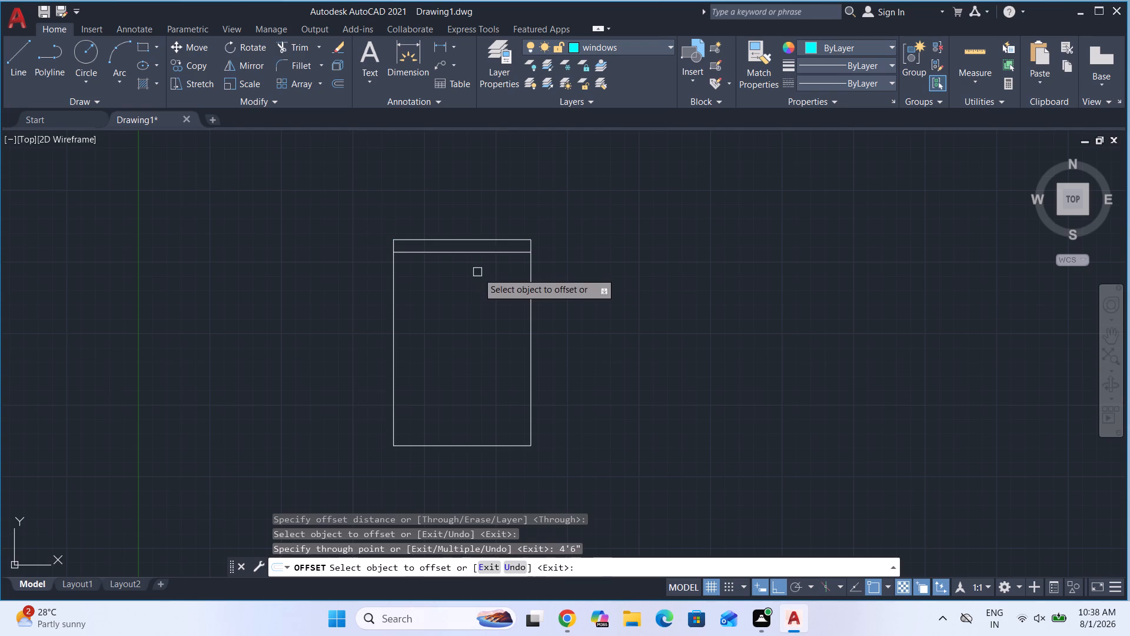
Offset the plot outline's left and right lines 4'6" inward.
{"action": "left_click", "coordinate": [392, 314]}
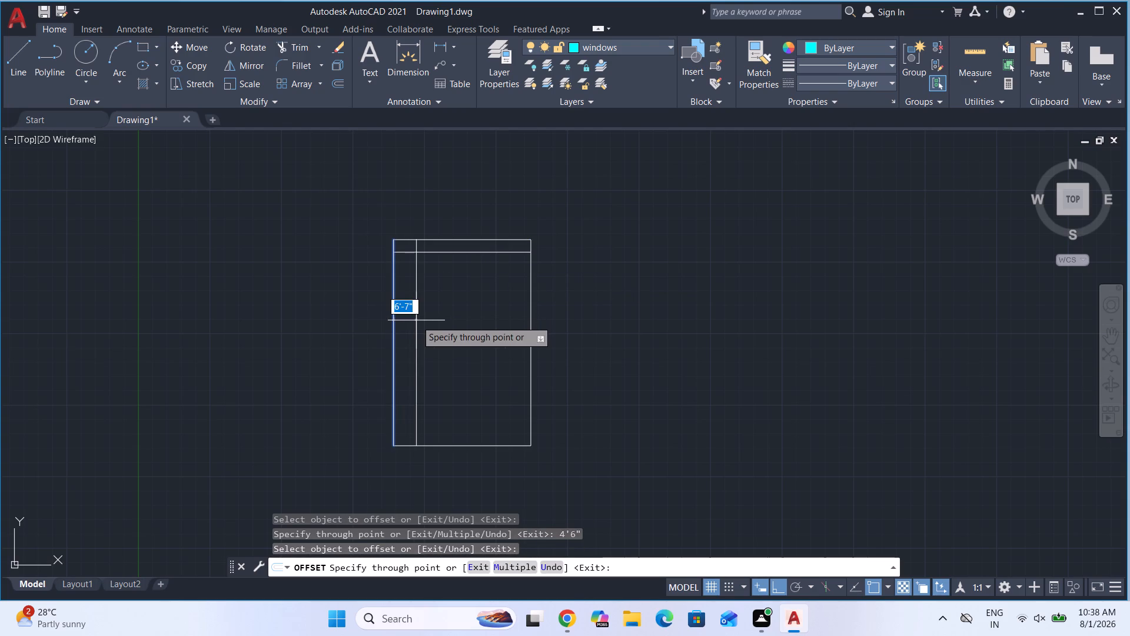
{"action": "type", "text": "4'6\""}
{"action": "key", "text": "Return"}
{"action": "left_click", "coordinate": [531, 333]}
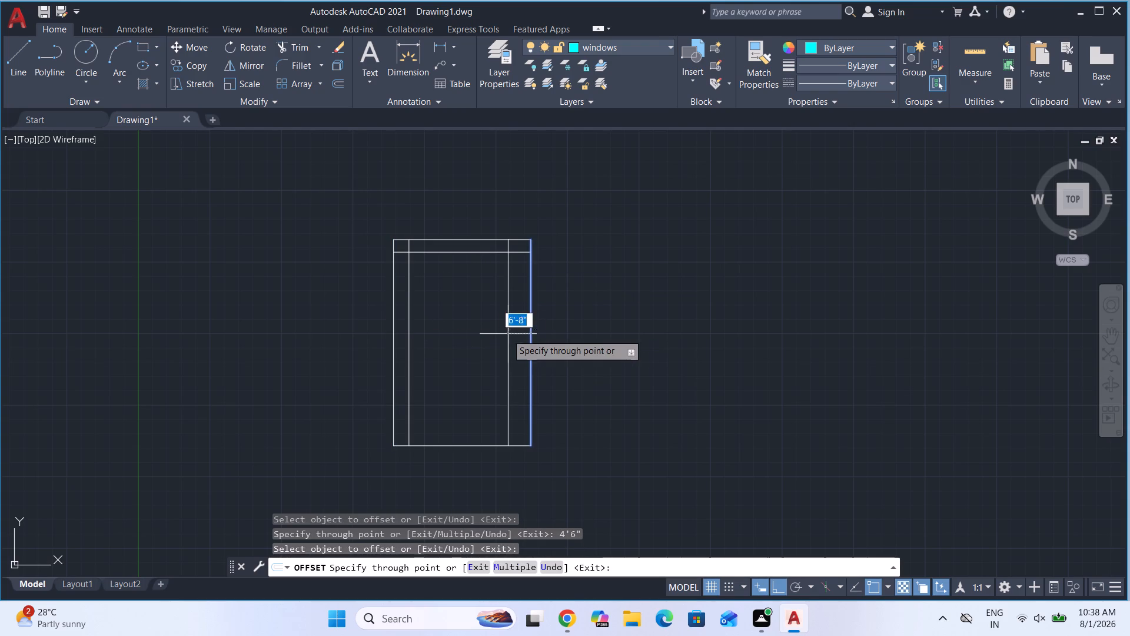
{"action": "type", "text": "4'6\""}
{"action": "key", "text": "Return"}
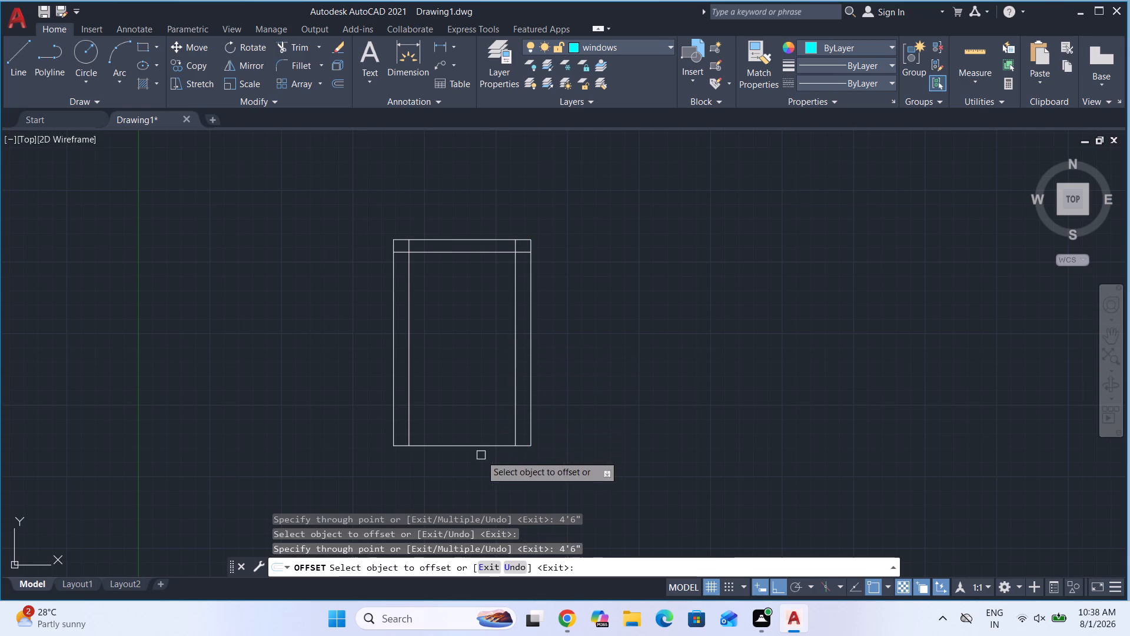
Offset the plot outline's bottom line 6'6" inward and end the Offset command.
{"action": "left_click", "coordinate": [481, 443]}
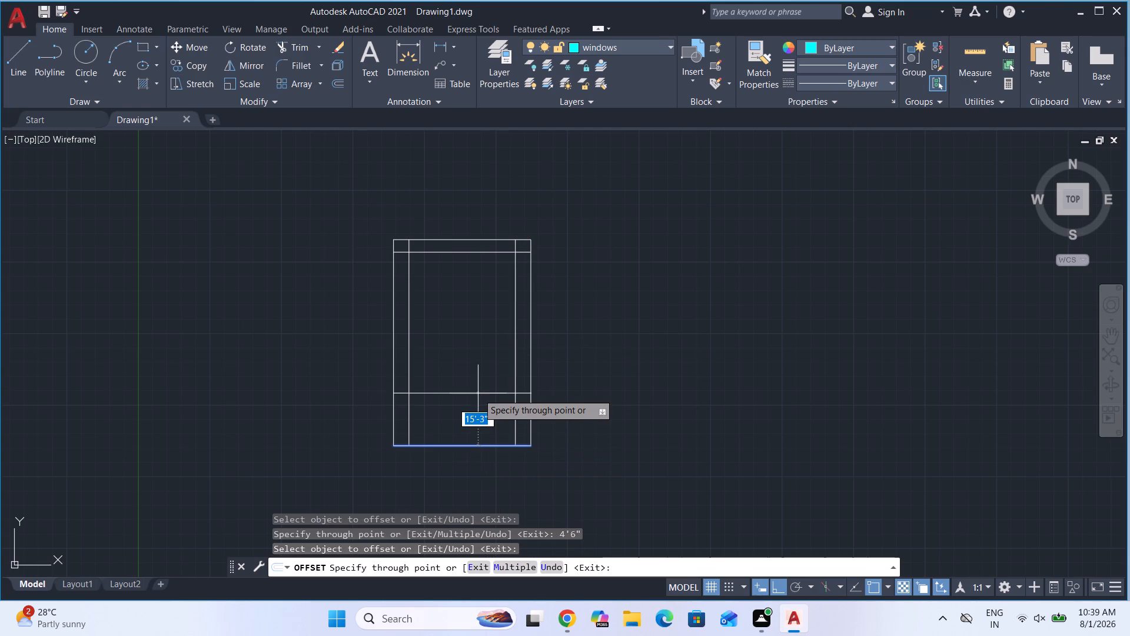
{"action": "type", "text": "6'6"}
{"action": "key", "text": "shift+quotedbl"}
{"action": "key", "text": "Return"}
{"action": "key", "text": "Escape"}
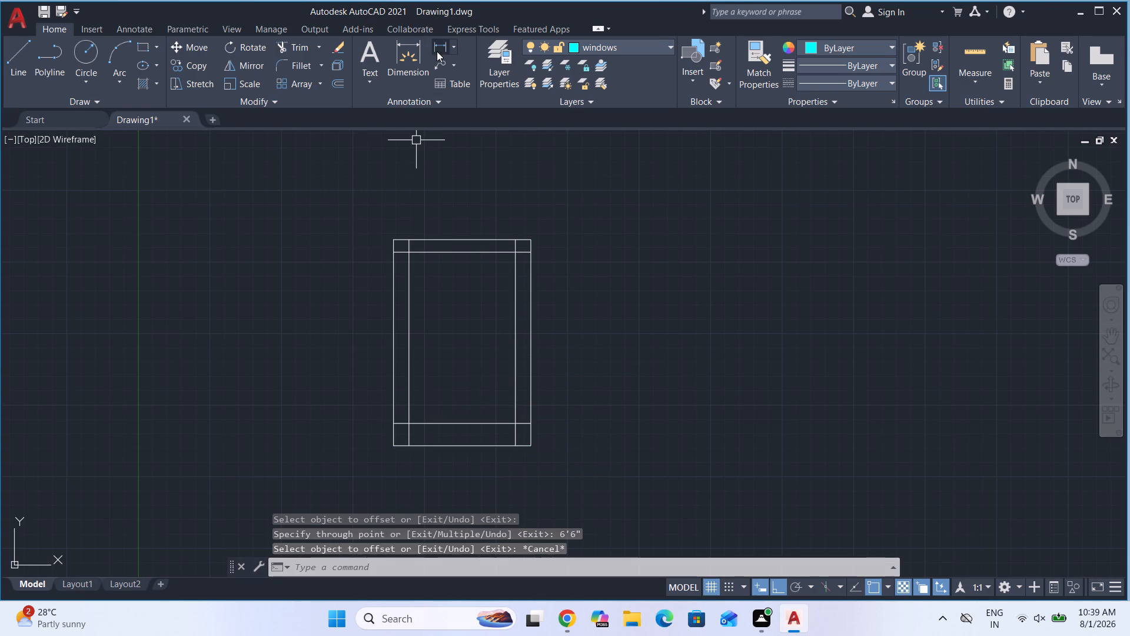
Check the inner rectangle's height with a trial linear dimension along its left side, without placing it.
{"action": "left_click", "coordinate": [441, 48]}
{"action": "scroll", "coordinate": [412, 263], "scroll_direction": "up", "scroll_amount": 2}
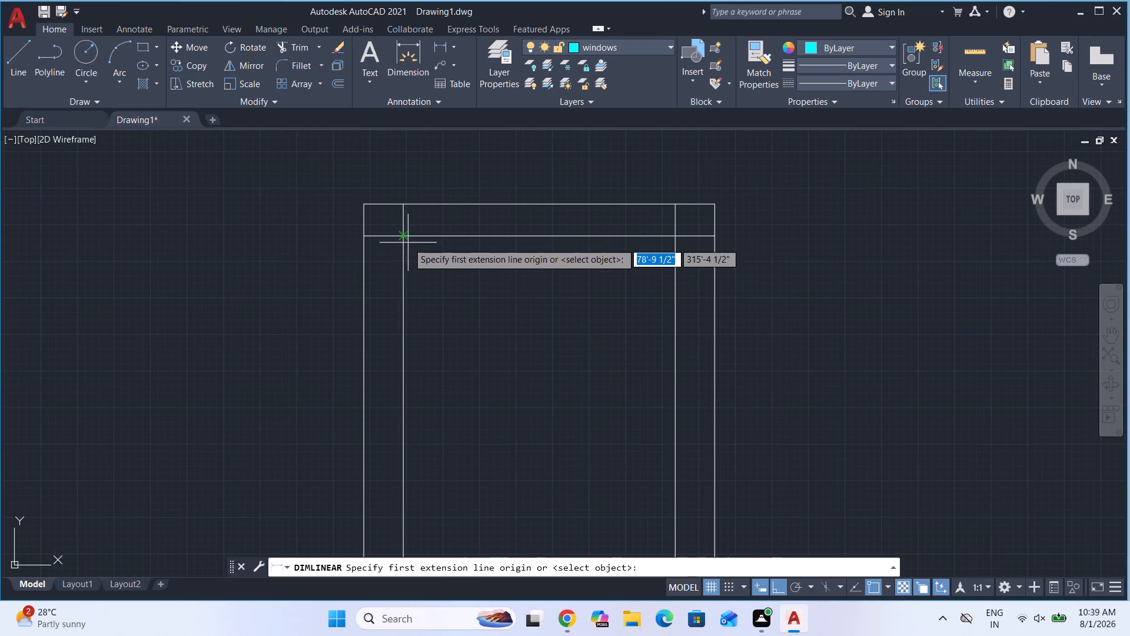
{"action": "left_click", "coordinate": [403, 238]}
{"action": "scroll", "coordinate": [403, 238], "scroll_direction": "down", "scroll_amount": 2}
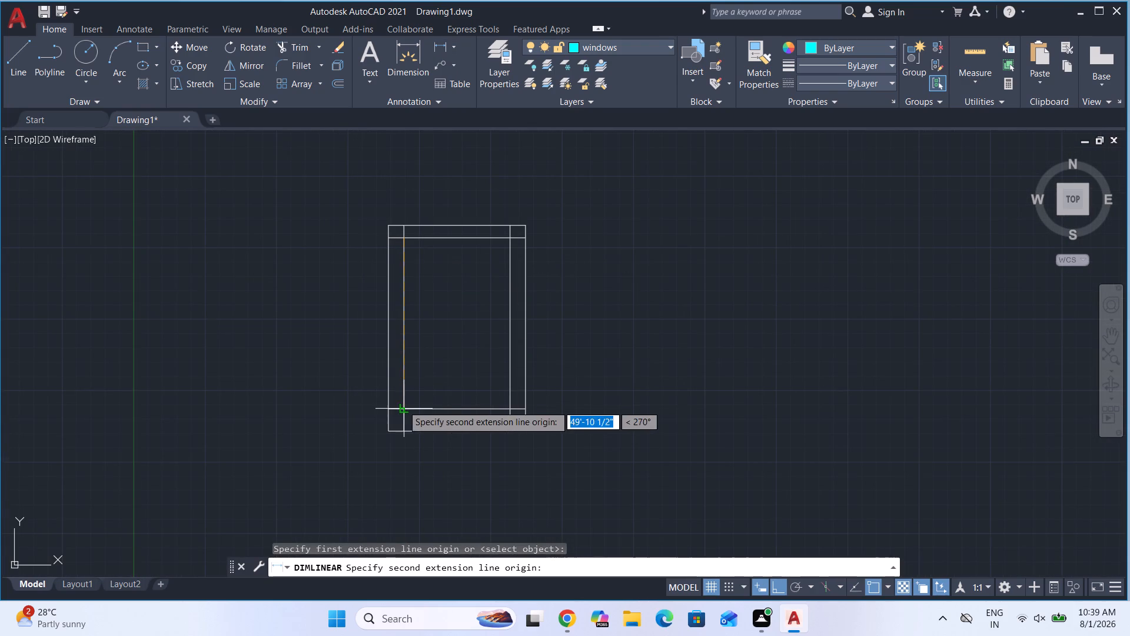
{"action": "left_click", "coordinate": [402, 409]}
{"action": "scroll", "coordinate": [402, 313], "scroll_direction": "up", "scroll_amount": 5}
{"action": "scroll", "coordinate": [389, 372], "scroll_direction": "up", "scroll_amount": 1}
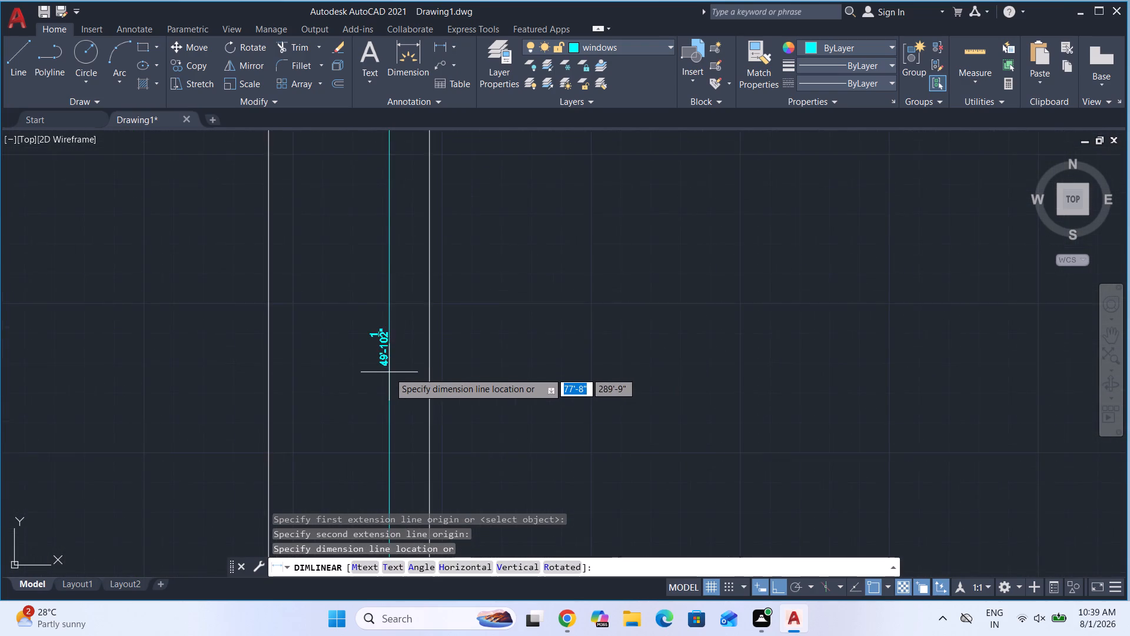
{"action": "scroll", "coordinate": [389, 372], "scroll_direction": "up", "scroll_amount": 1}
{"action": "key", "text": "Escape"}
{"action": "key", "text": "Escape"}
{"action": "key", "text": "Escape"}
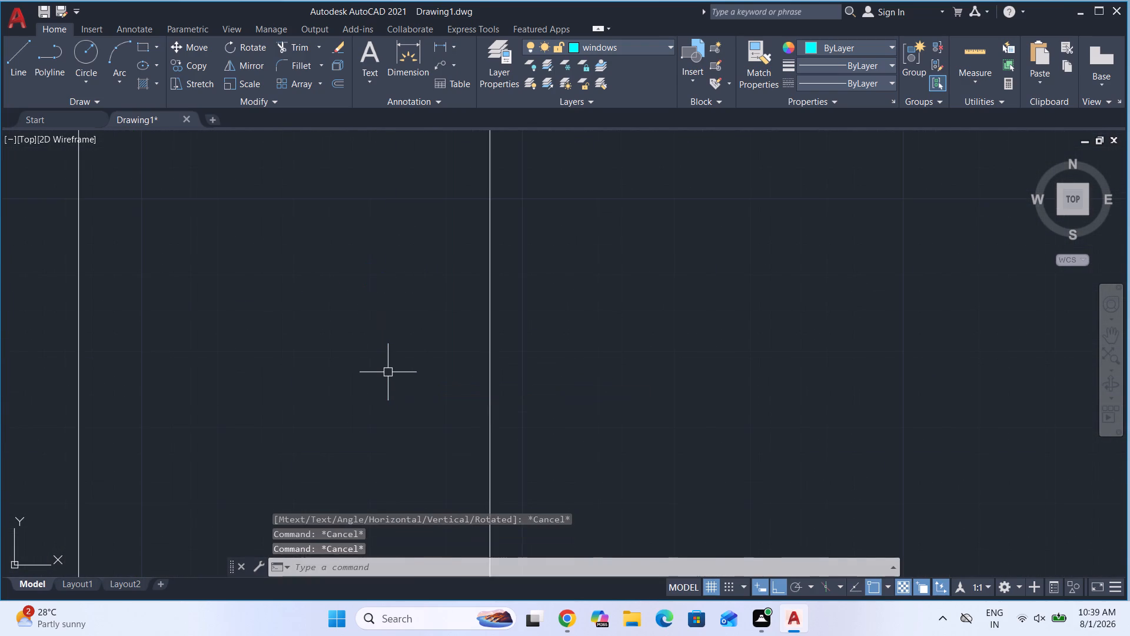
{"action": "scroll", "coordinate": [388, 372], "scroll_direction": "down", "scroll_amount": 7}
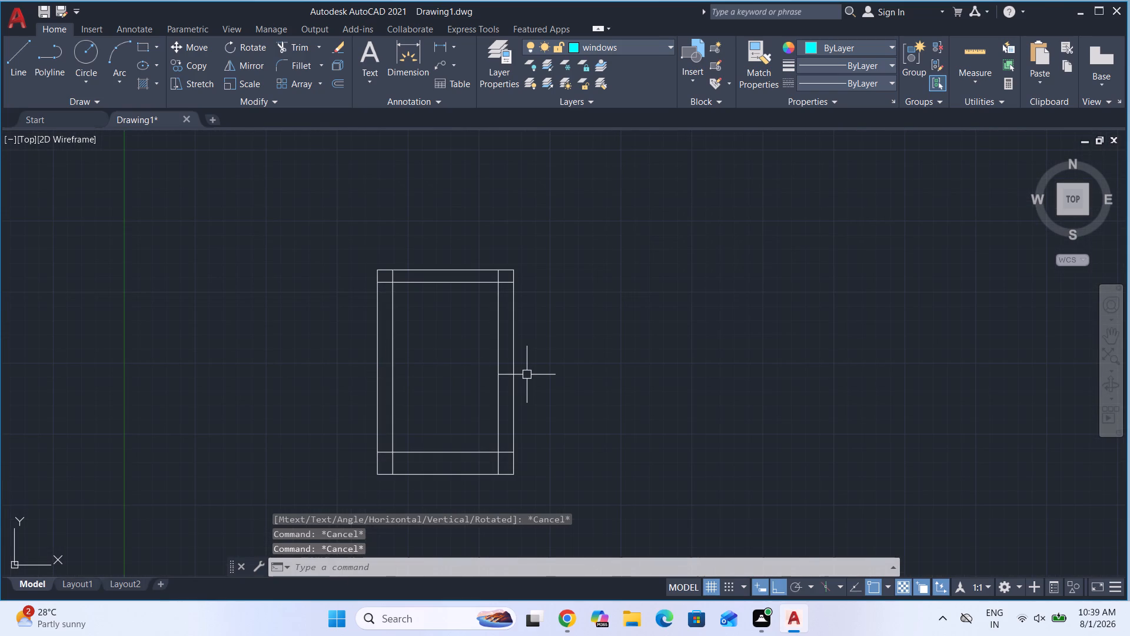
Check the inner rectangle's width with a trial linear dimension between its top corners, without placing it.
{"action": "key", "text": "space"}
{"action": "scroll", "coordinate": [497, 302], "scroll_direction": "up", "scroll_amount": 2}
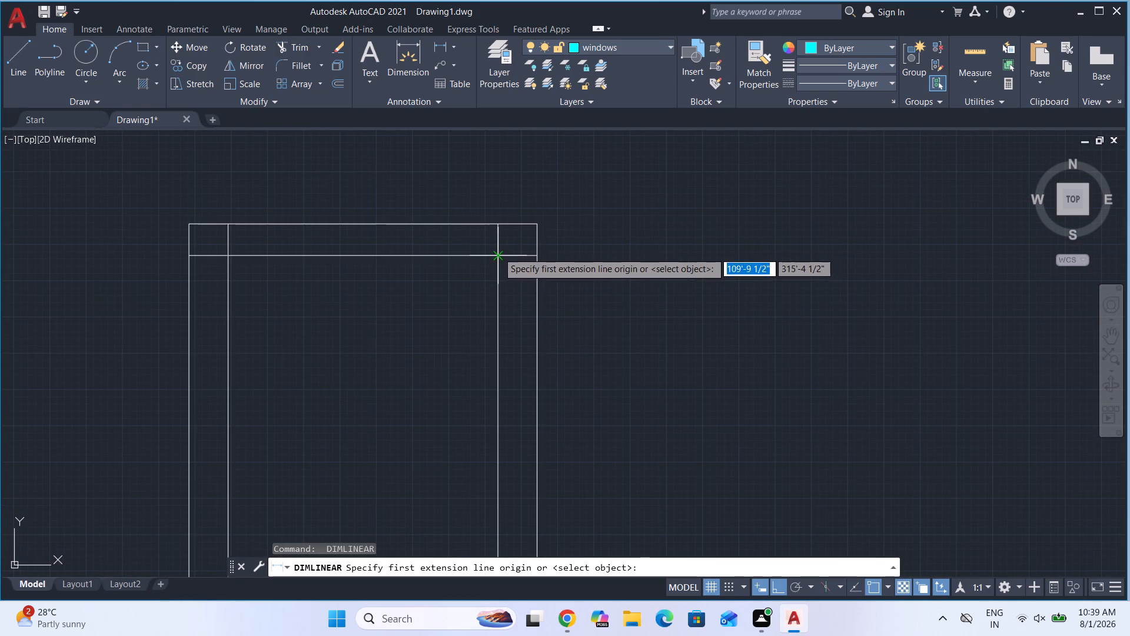
{"action": "left_click", "coordinate": [498, 252]}
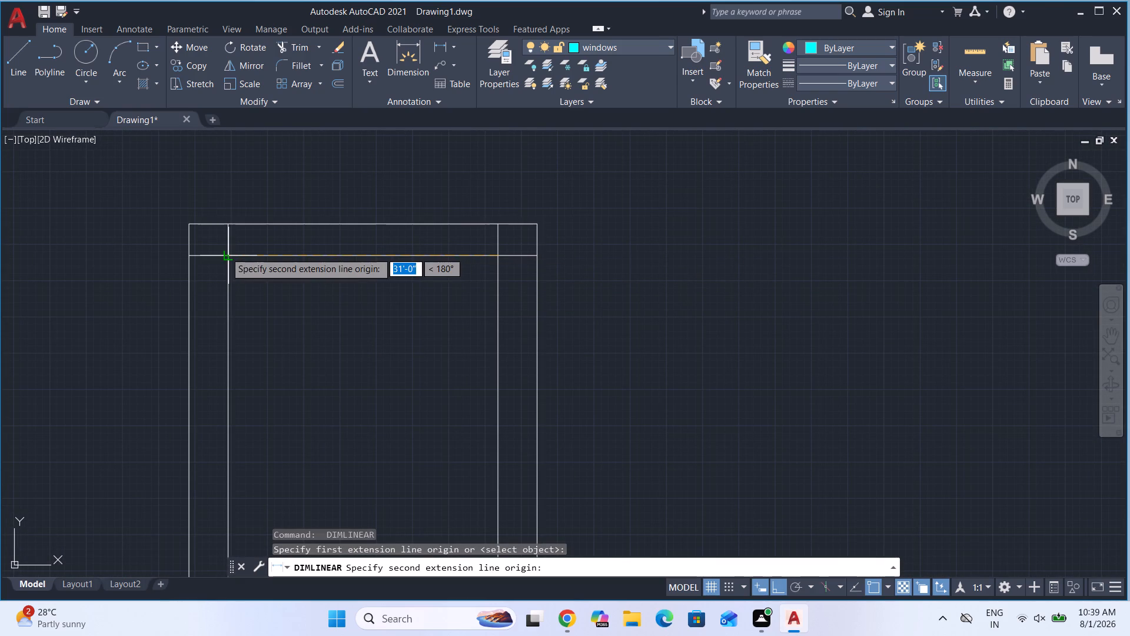
{"action": "left_click", "coordinate": [227, 252]}
{"action": "scroll", "coordinate": [373, 277], "scroll_direction": "up", "scroll_amount": 4}
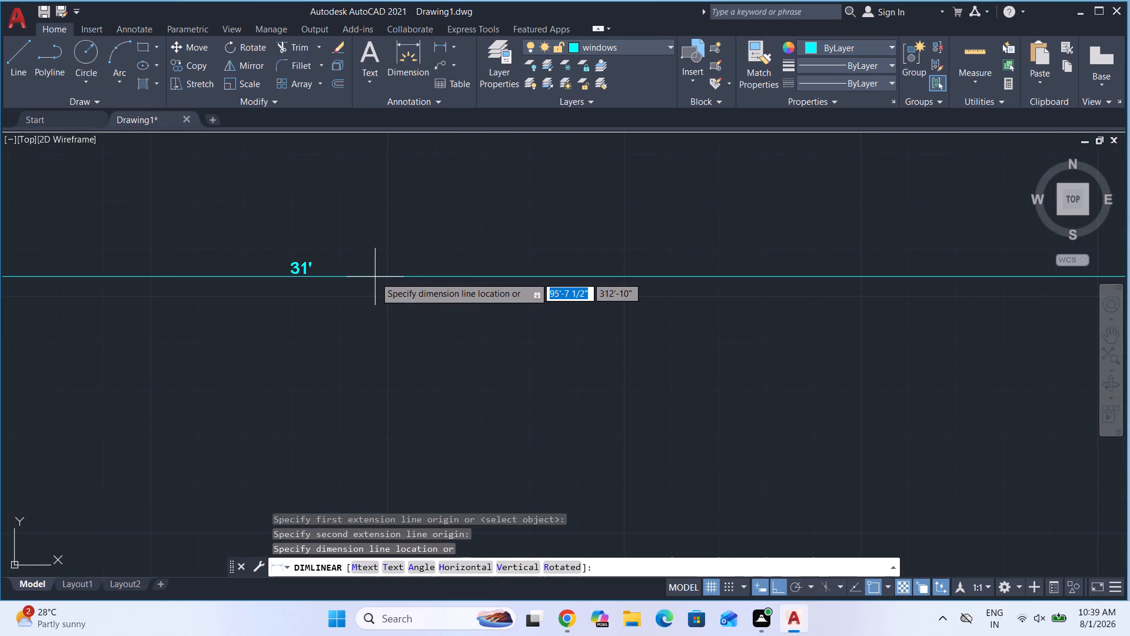
{"action": "key", "text": "Escape"}
{"action": "key", "text": "Escape"}
{"action": "key", "text": "Escape"}
{"action": "scroll", "coordinate": [374, 276], "scroll_direction": "down", "scroll_amount": 6}
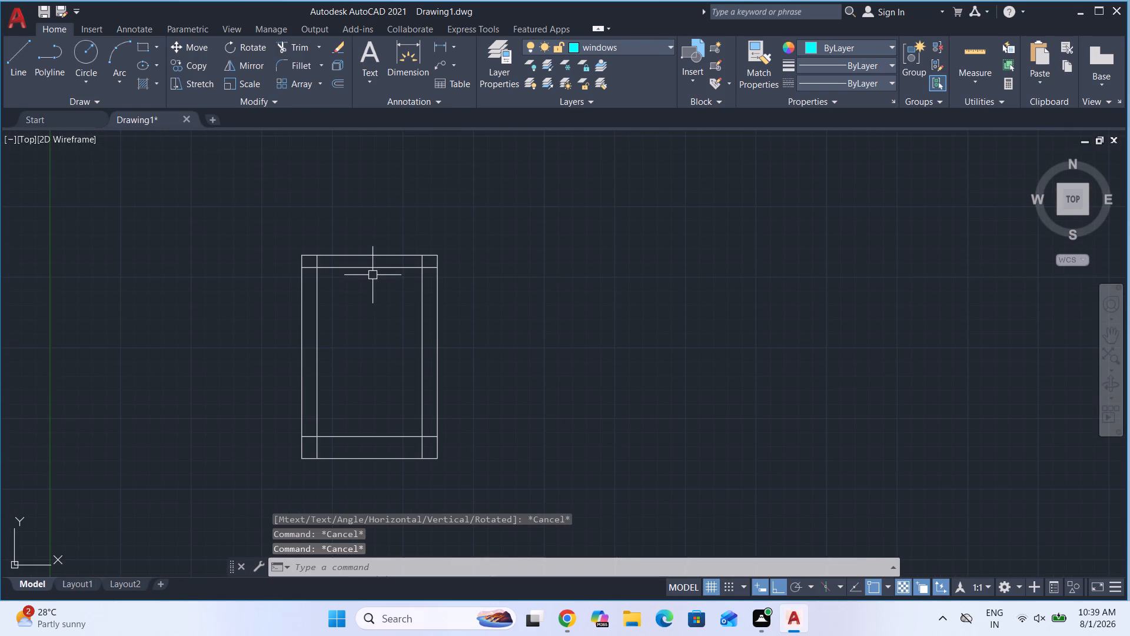
Check the inner rectangle's height with a trial linear dimension between its left corners, without placing it.
{"action": "scroll", "coordinate": [293, 283], "scroll_direction": "up", "scroll_amount": 2}
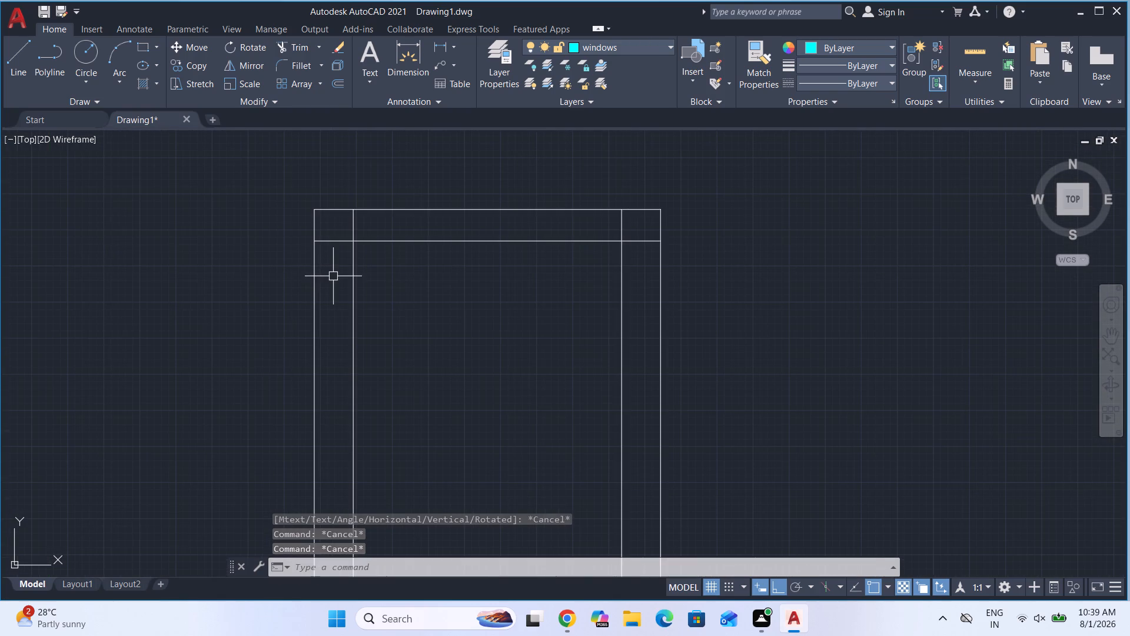
{"action": "key", "text": "space"}
{"action": "scroll", "coordinate": [353, 230], "scroll_direction": "up", "scroll_amount": 4}
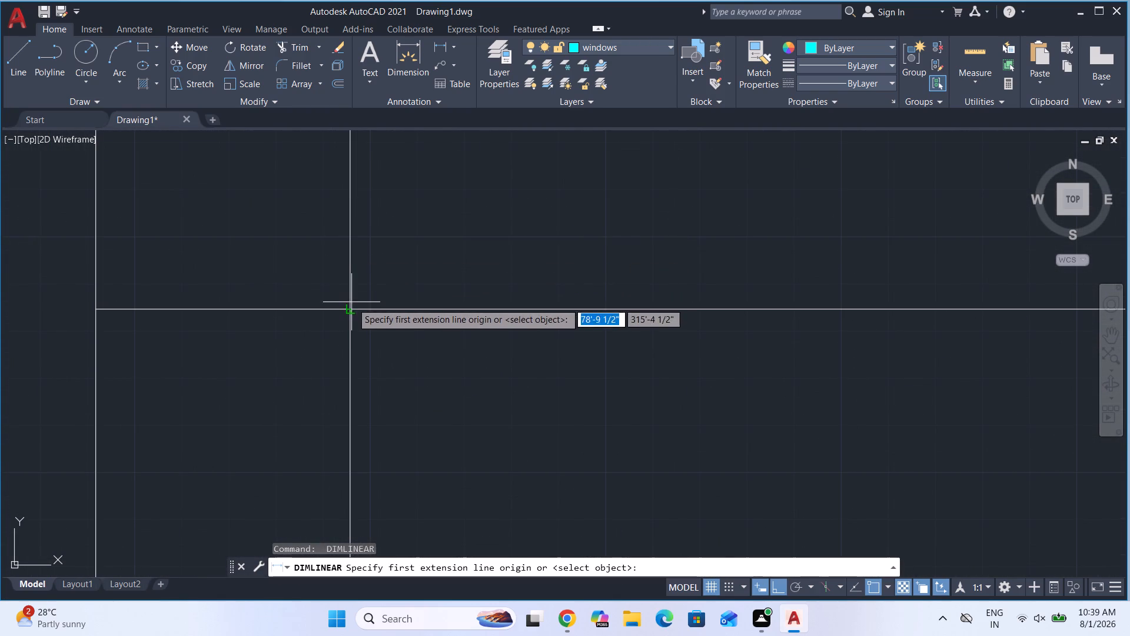
{"action": "left_click", "coordinate": [350, 312]}
{"action": "scroll", "coordinate": [347, 286], "scroll_direction": "down", "scroll_amount": 5}
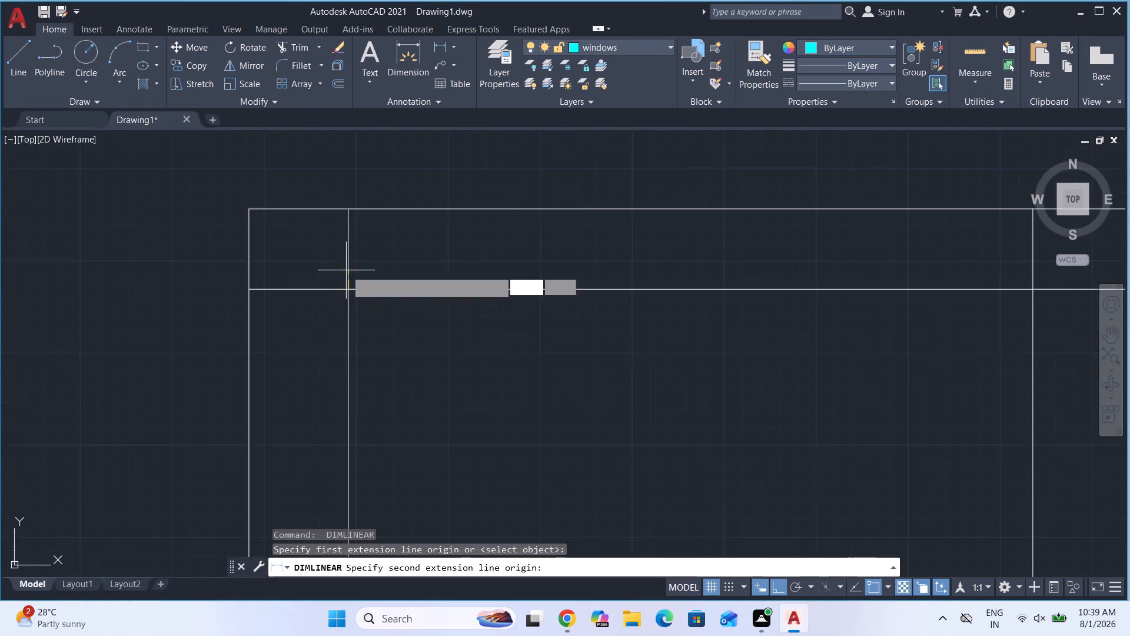
{"action": "scroll", "coordinate": [346, 270], "scroll_direction": "down", "scroll_amount": 9}
{"action": "scroll", "coordinate": [337, 327], "scroll_direction": "up", "scroll_amount": 5}
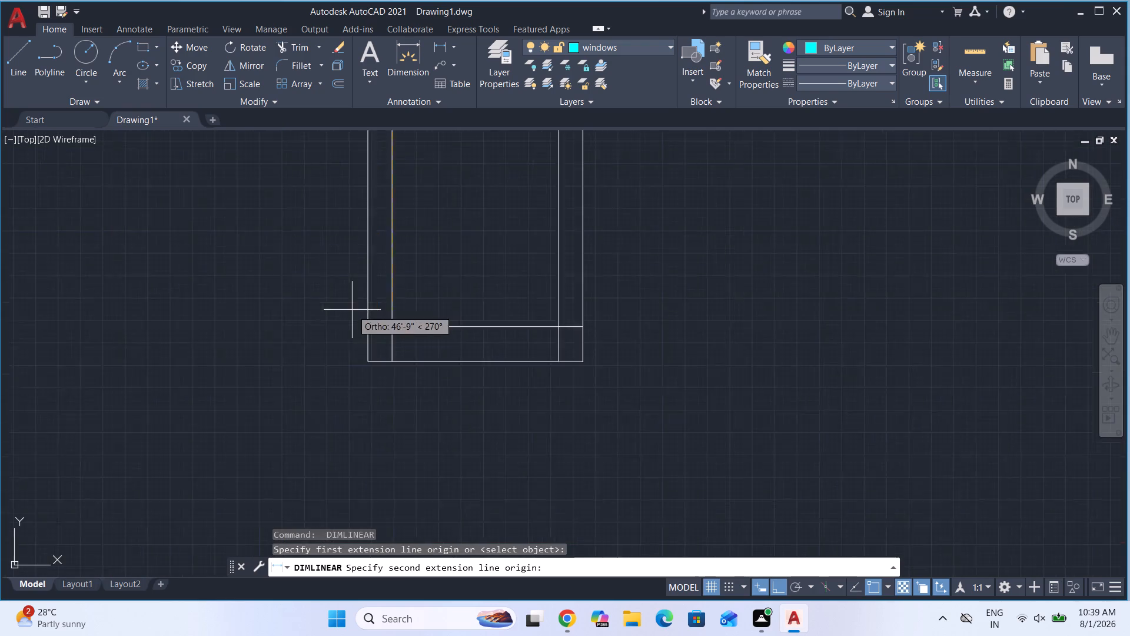
{"action": "scroll", "coordinate": [353, 310], "scroll_direction": "up", "scroll_amount": 2}
{"action": "scroll", "coordinate": [475, 376], "scroll_direction": "up", "scroll_amount": 1}
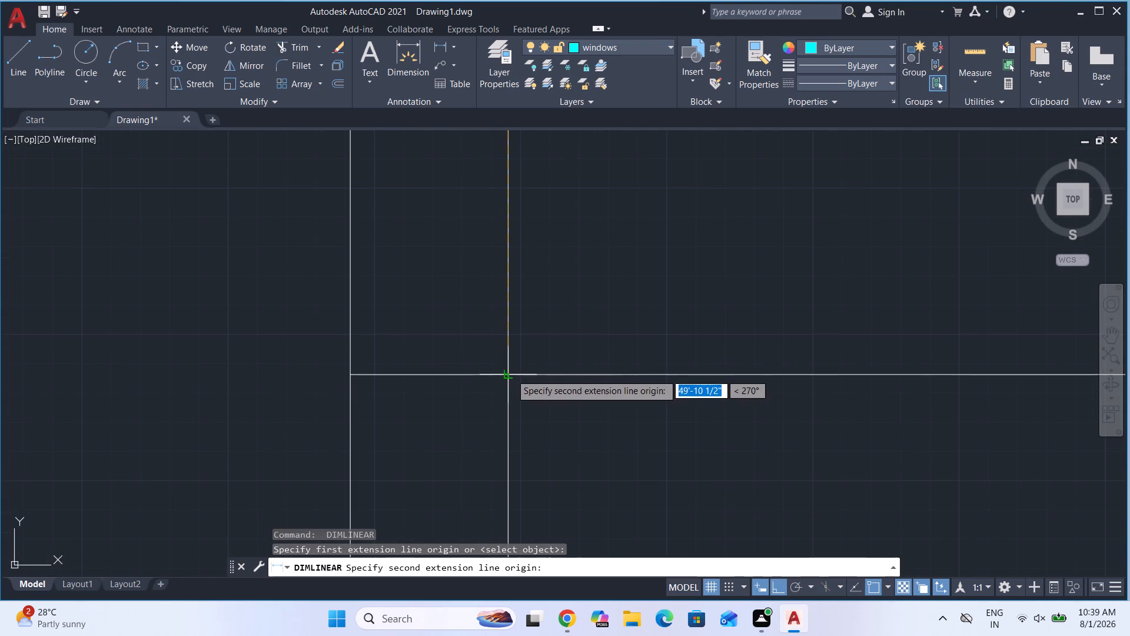
{"action": "left_click", "coordinate": [511, 375]}
{"action": "scroll", "coordinate": [454, 404], "scroll_direction": "down", "scroll_amount": 3}
{"action": "scroll", "coordinate": [451, 185], "scroll_direction": "up", "scroll_amount": 5}
{"action": "key", "text": "Escape"}
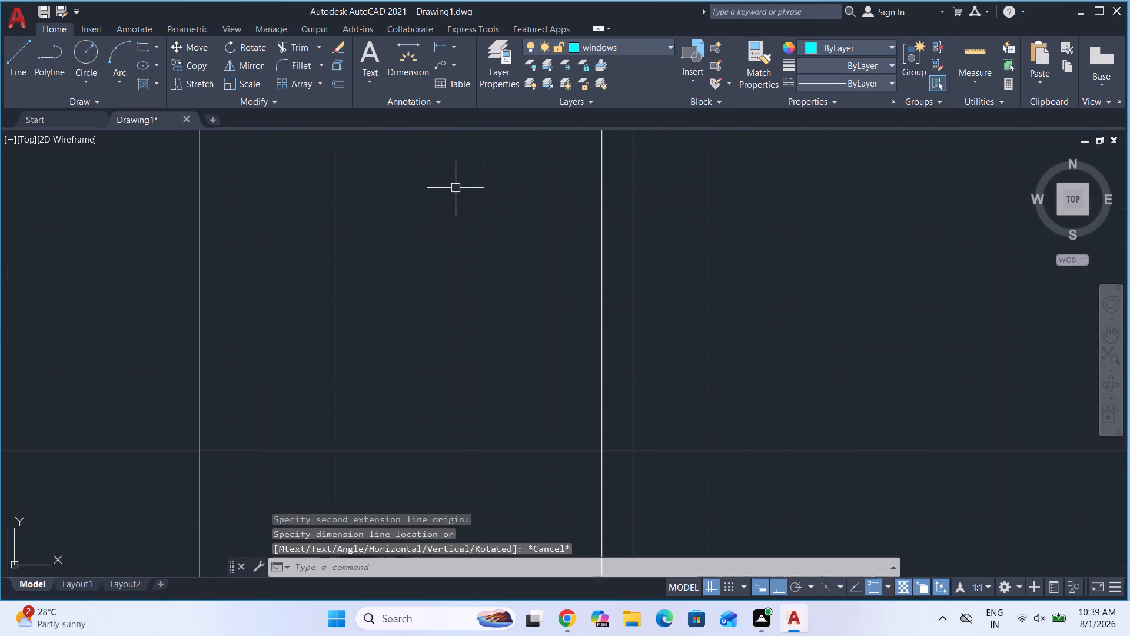
{"action": "key", "text": "Escape"}
{"action": "scroll", "coordinate": [456, 274], "scroll_direction": "down", "scroll_amount": 1}
{"action": "key", "text": "Escape"}
{"action": "key", "text": "Escape"}
Trim the setback line overhangs at the inner rectangle's top-left and top-right corners.
{"action": "scroll", "coordinate": [445, 287], "scroll_direction": "down", "scroll_amount": 4}
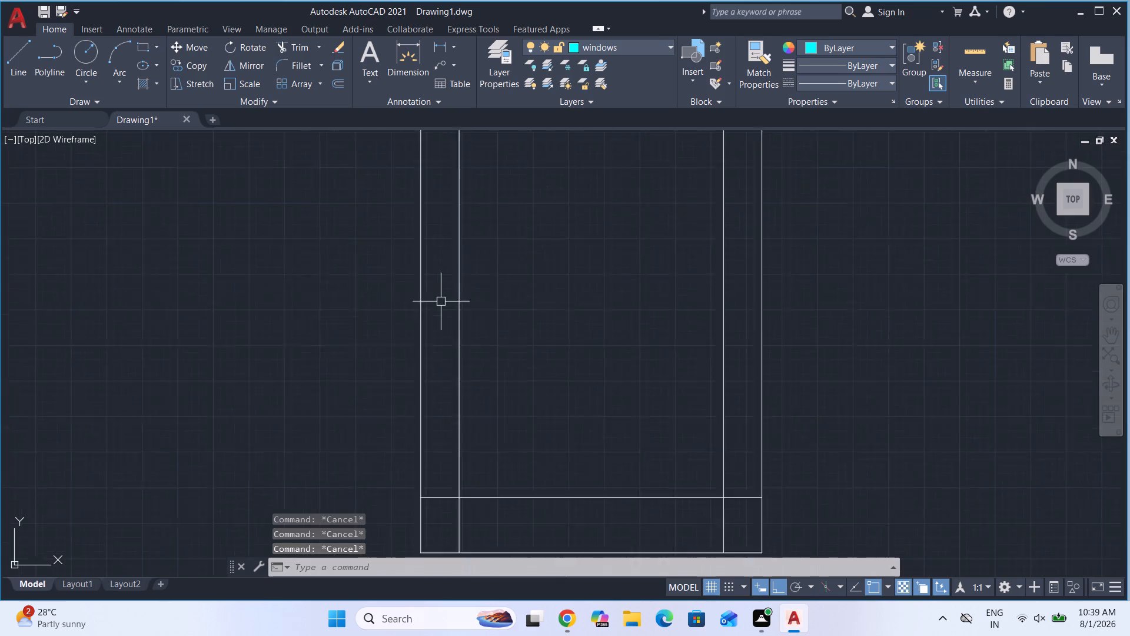
{"action": "scroll", "coordinate": [441, 302], "scroll_direction": "down", "scroll_amount": 2}
{"action": "key", "text": "t"}
{"action": "key", "text": "r"}
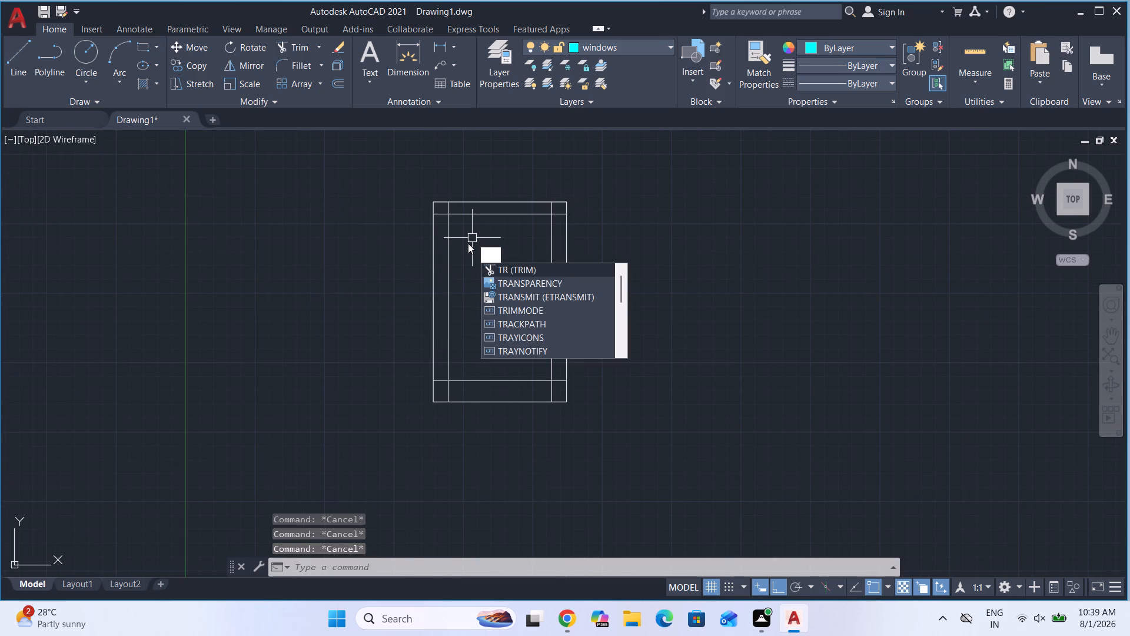
{"action": "key", "text": "Return"}
{"action": "key", "text": "Return"}
{"action": "scroll", "coordinate": [449, 206], "scroll_direction": "up", "scroll_amount": 4}
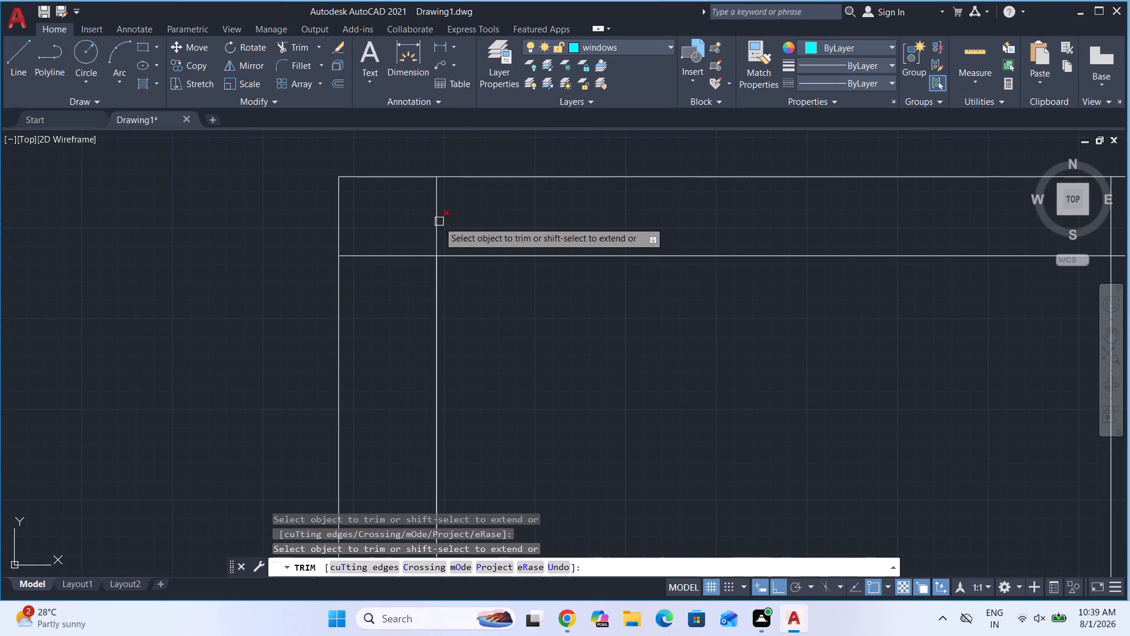
{"action": "left_click", "coordinate": [438, 221]}
{"action": "left_click", "coordinate": [416, 253]}
{"action": "scroll", "coordinate": [406, 254], "scroll_direction": "down", "scroll_amount": 4}
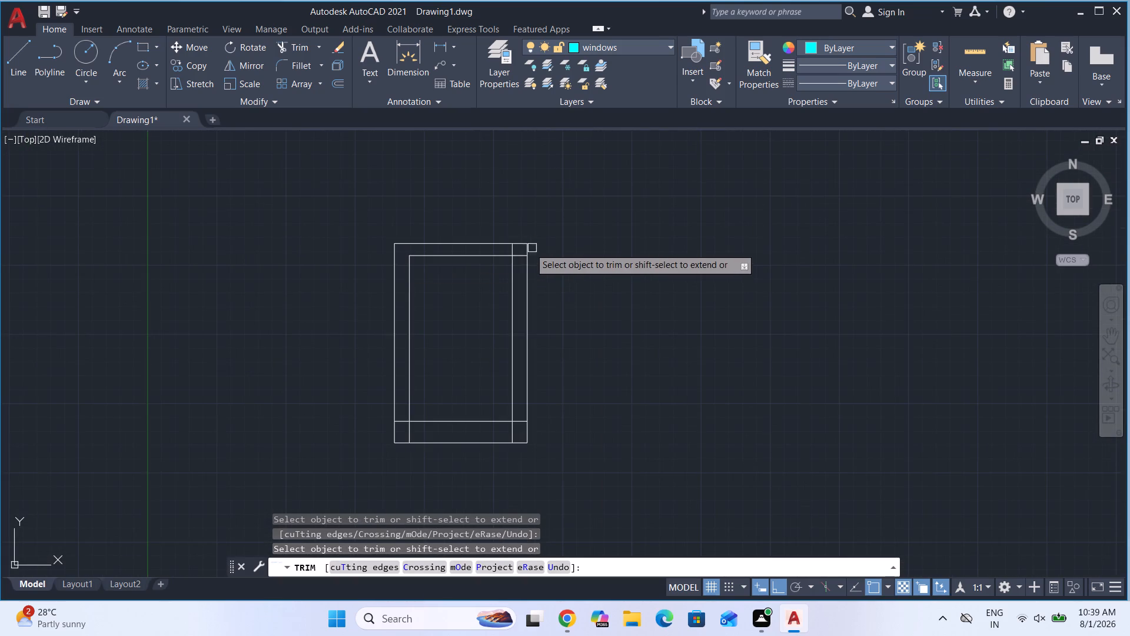
{"action": "scroll", "coordinate": [507, 248], "scroll_direction": "up", "scroll_amount": 6}
{"action": "left_click_drag", "start_coordinate": [651, 385], "coordinate": [643, 362]}
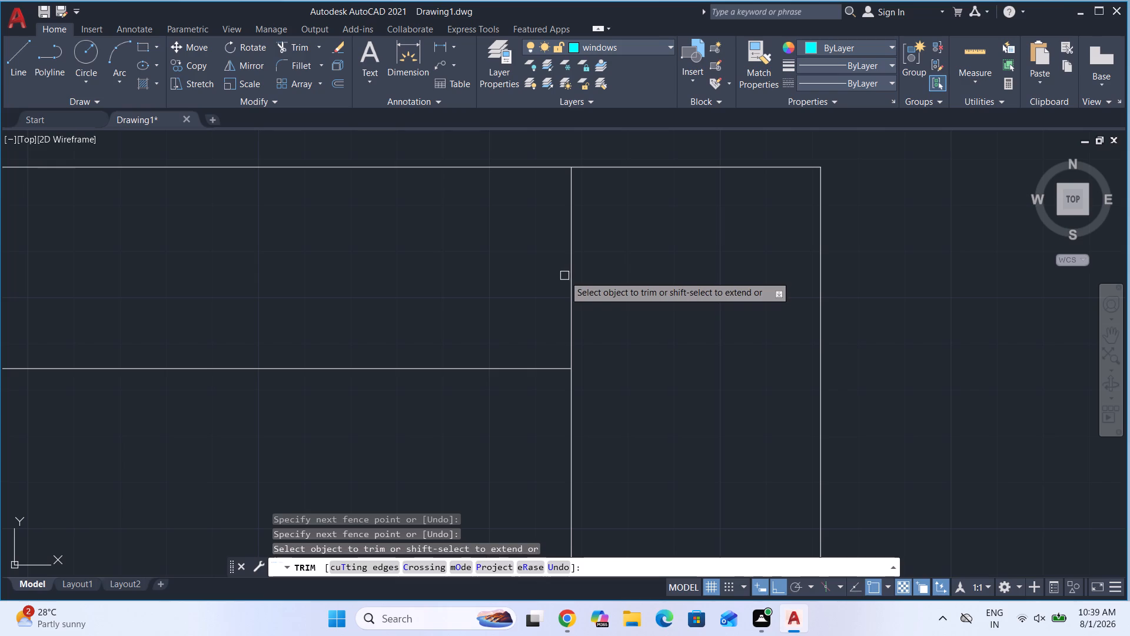
{"action": "left_click", "coordinate": [564, 276]}
{"action": "left_click", "coordinate": [584, 291]}
Trim the setback line overhangs at the inner rectangle's two bottom corners and end the Trim command.
{"action": "scroll", "coordinate": [564, 260], "scroll_direction": "down", "scroll_amount": 6}
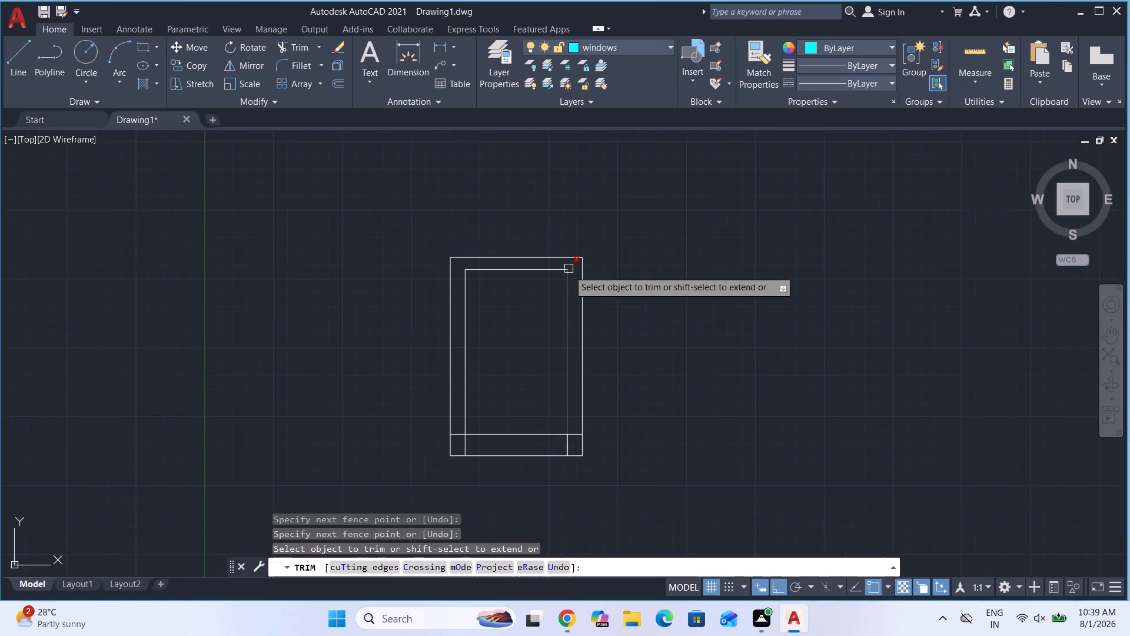
{"action": "scroll", "coordinate": [461, 452], "scroll_direction": "up", "scroll_amount": 4}
{"action": "left_click", "coordinate": [510, 438]}
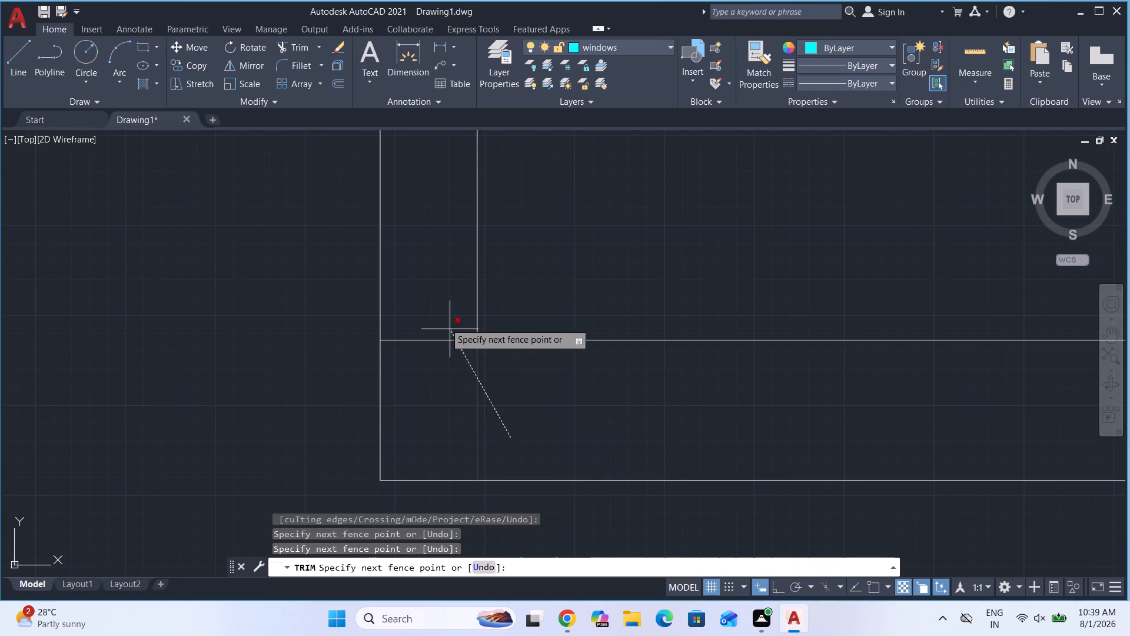
{"action": "left_click", "coordinate": [441, 320]}
{"action": "scroll", "coordinate": [437, 383], "scroll_direction": "down", "scroll_amount": 4}
{"action": "scroll", "coordinate": [549, 397], "scroll_direction": "up", "scroll_amount": 4}
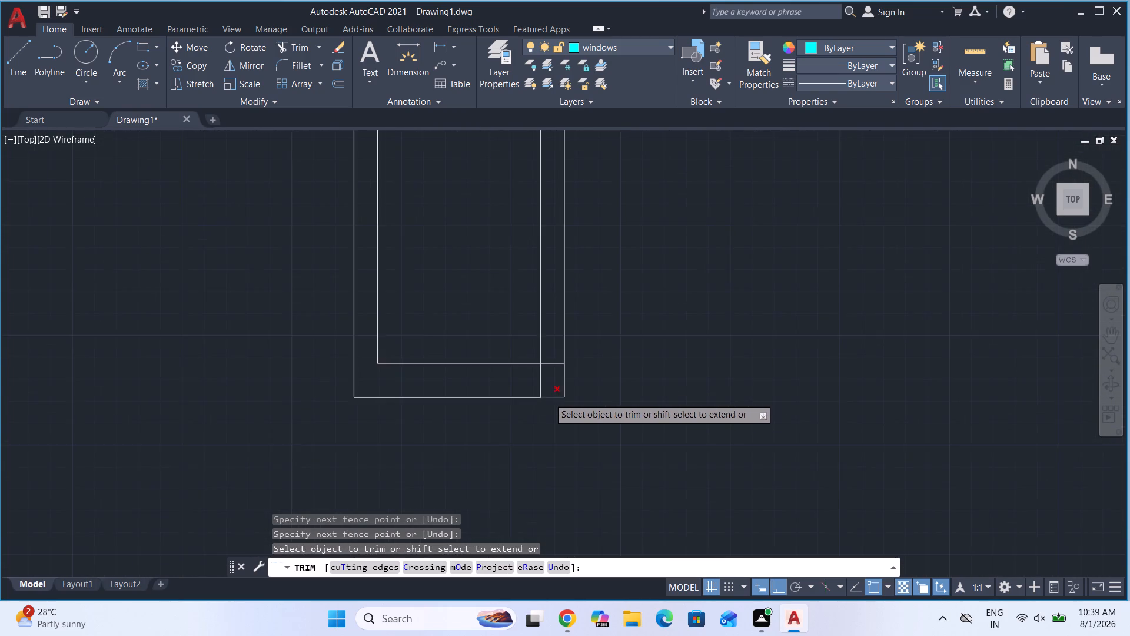
{"action": "left_click_drag", "start_coordinate": [574, 245], "coordinate": [567, 249]}
{"action": "left_click", "coordinate": [478, 365]}
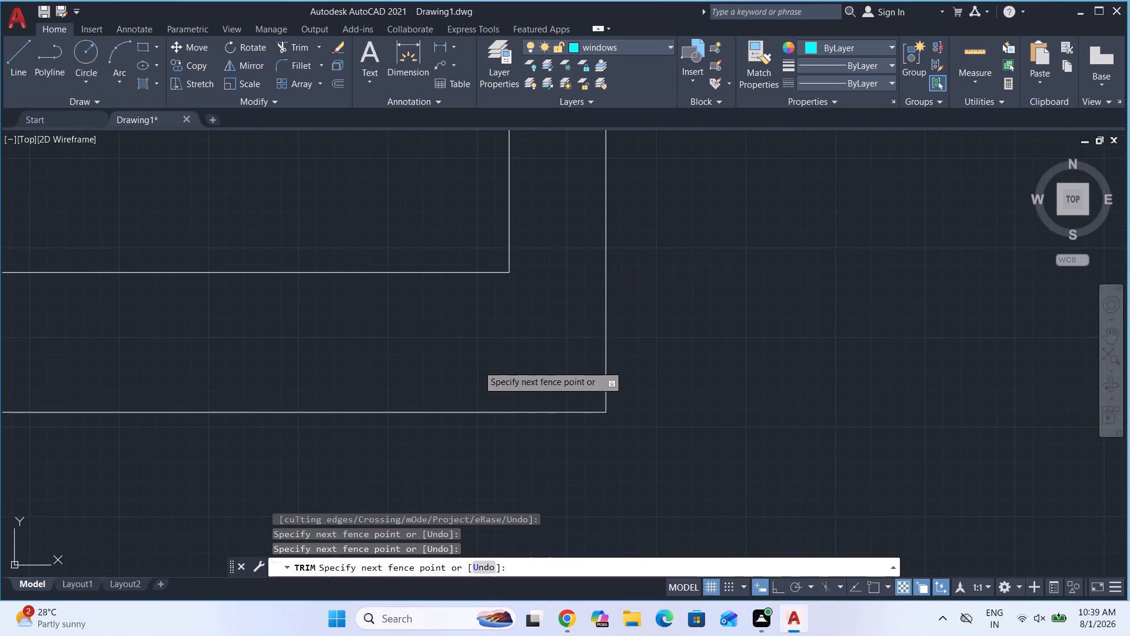
{"action": "key", "text": "Escape"}
{"action": "scroll", "coordinate": [550, 399], "scroll_direction": "down", "scroll_amount": 4}
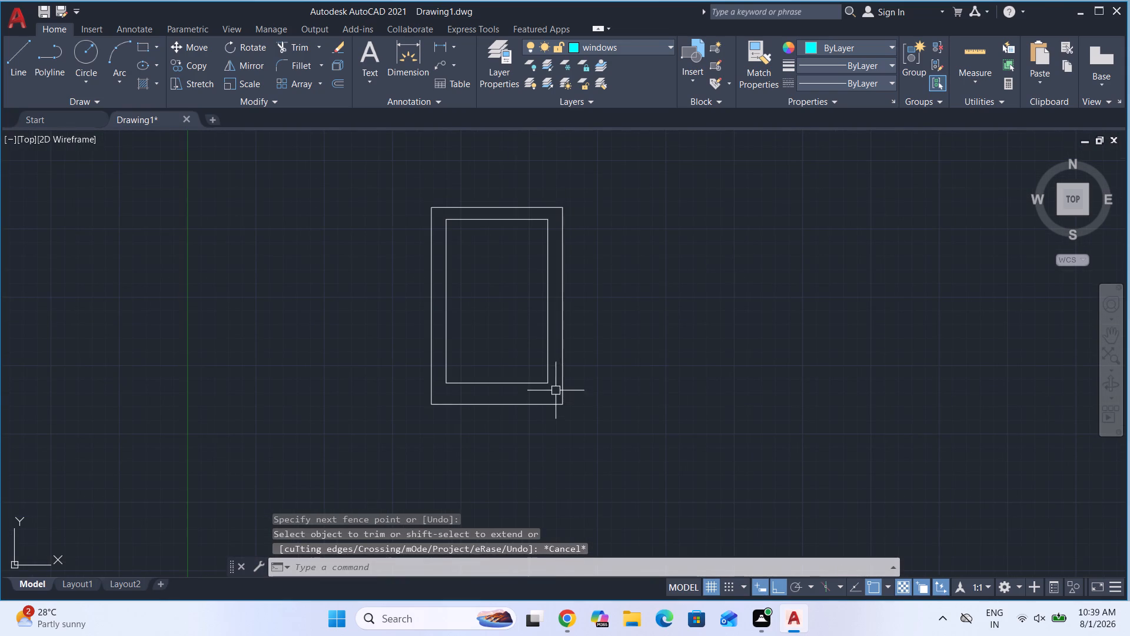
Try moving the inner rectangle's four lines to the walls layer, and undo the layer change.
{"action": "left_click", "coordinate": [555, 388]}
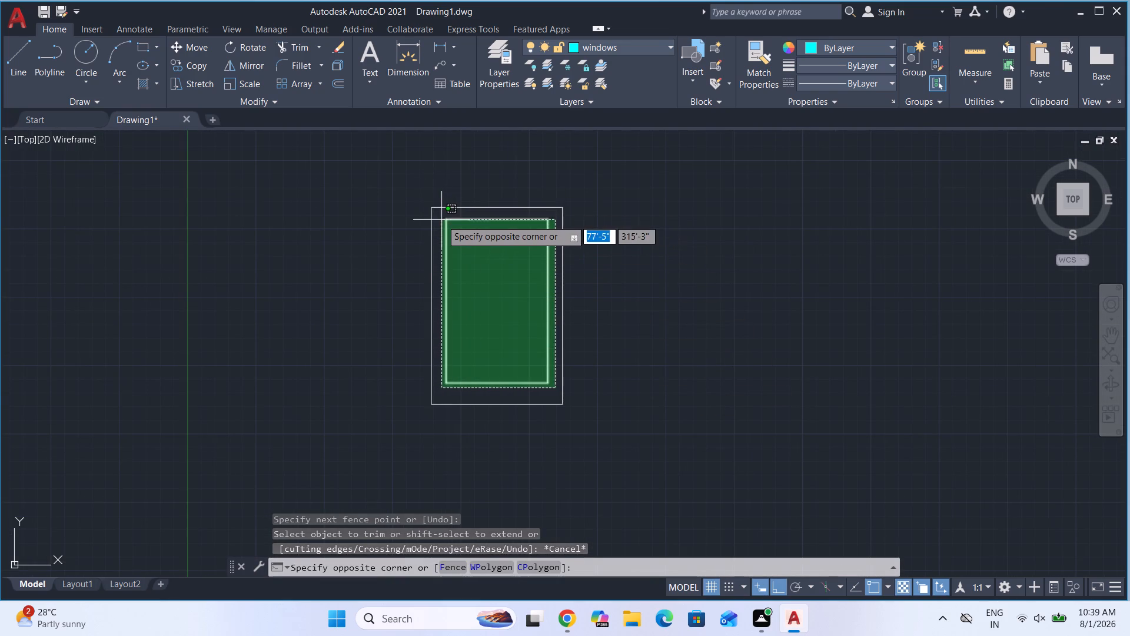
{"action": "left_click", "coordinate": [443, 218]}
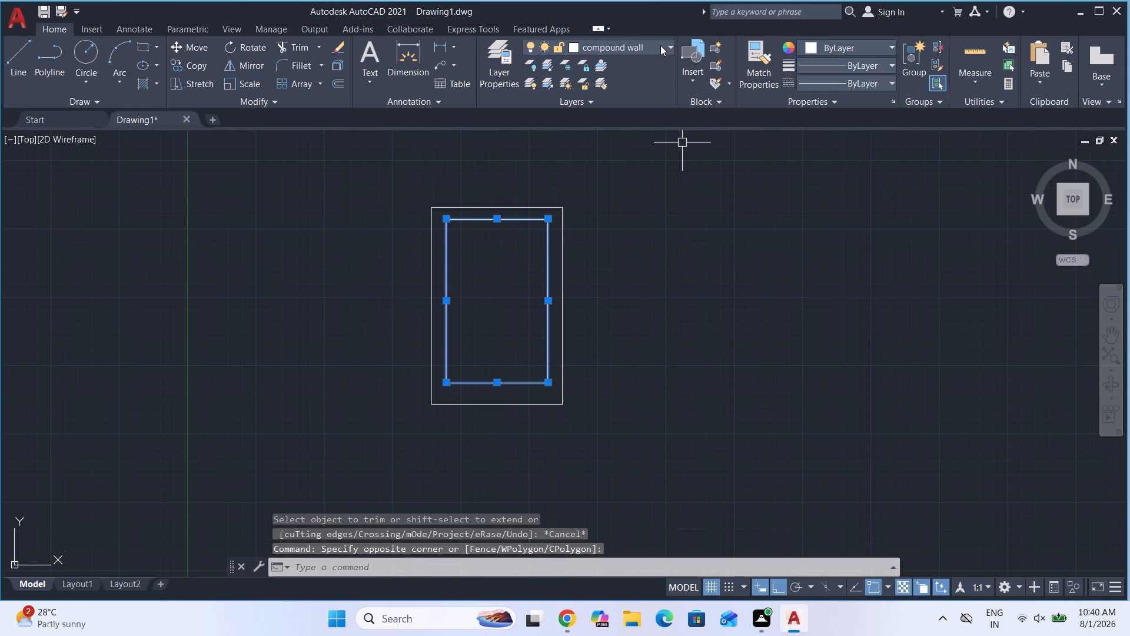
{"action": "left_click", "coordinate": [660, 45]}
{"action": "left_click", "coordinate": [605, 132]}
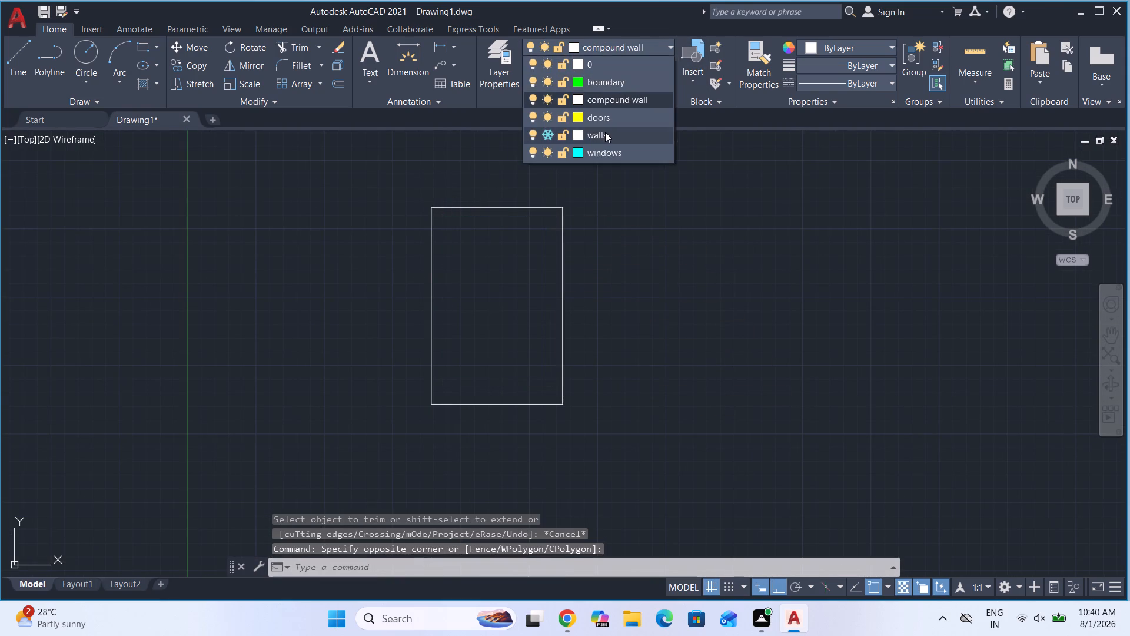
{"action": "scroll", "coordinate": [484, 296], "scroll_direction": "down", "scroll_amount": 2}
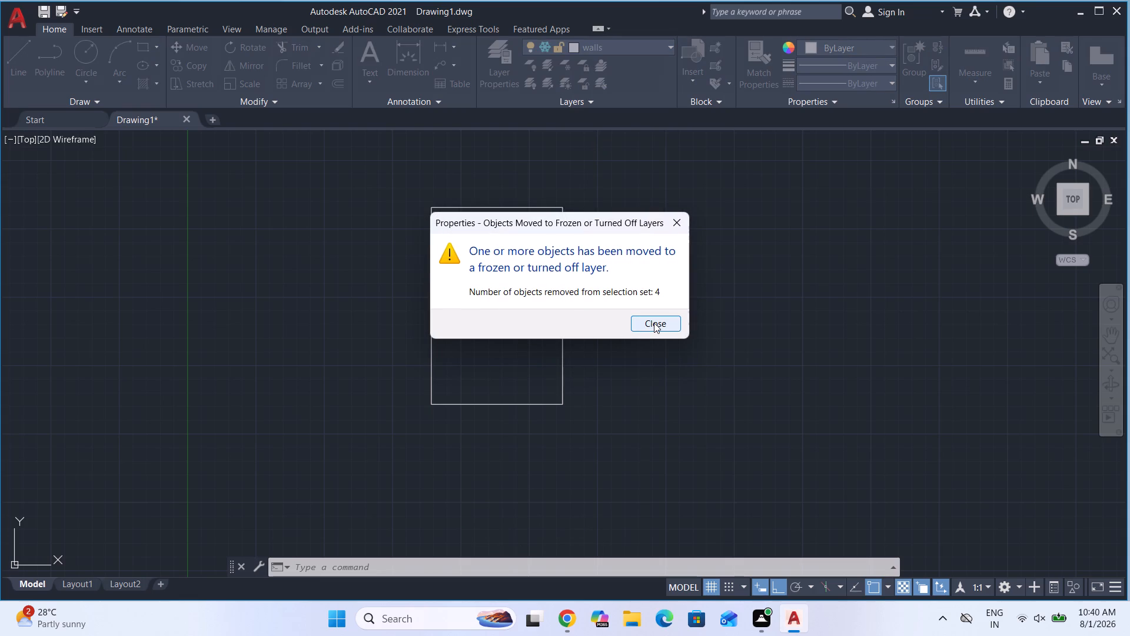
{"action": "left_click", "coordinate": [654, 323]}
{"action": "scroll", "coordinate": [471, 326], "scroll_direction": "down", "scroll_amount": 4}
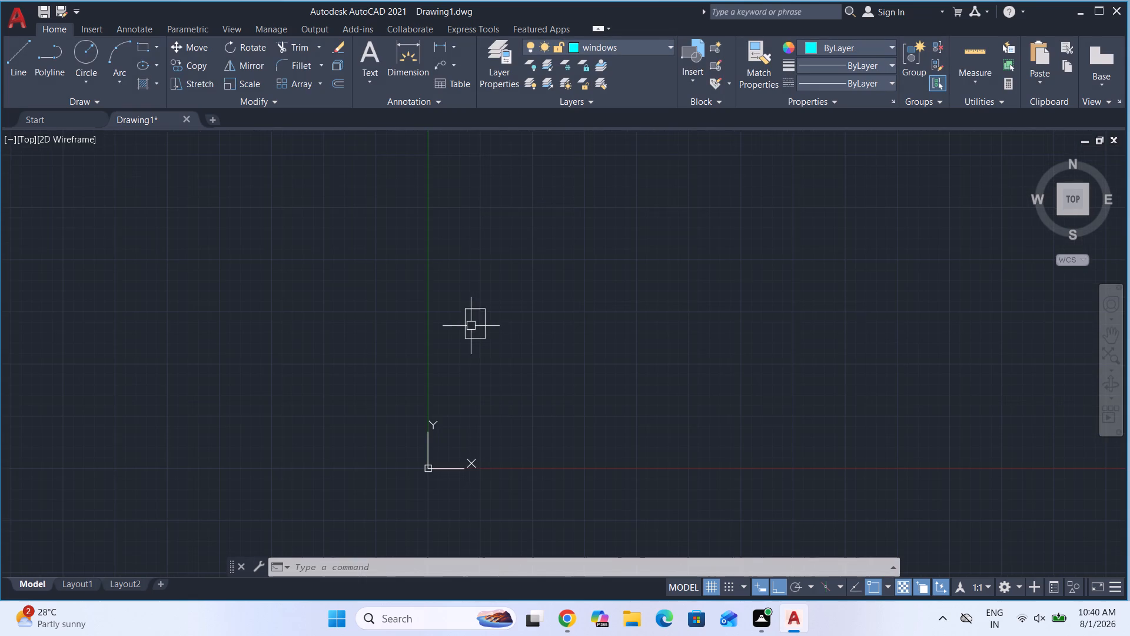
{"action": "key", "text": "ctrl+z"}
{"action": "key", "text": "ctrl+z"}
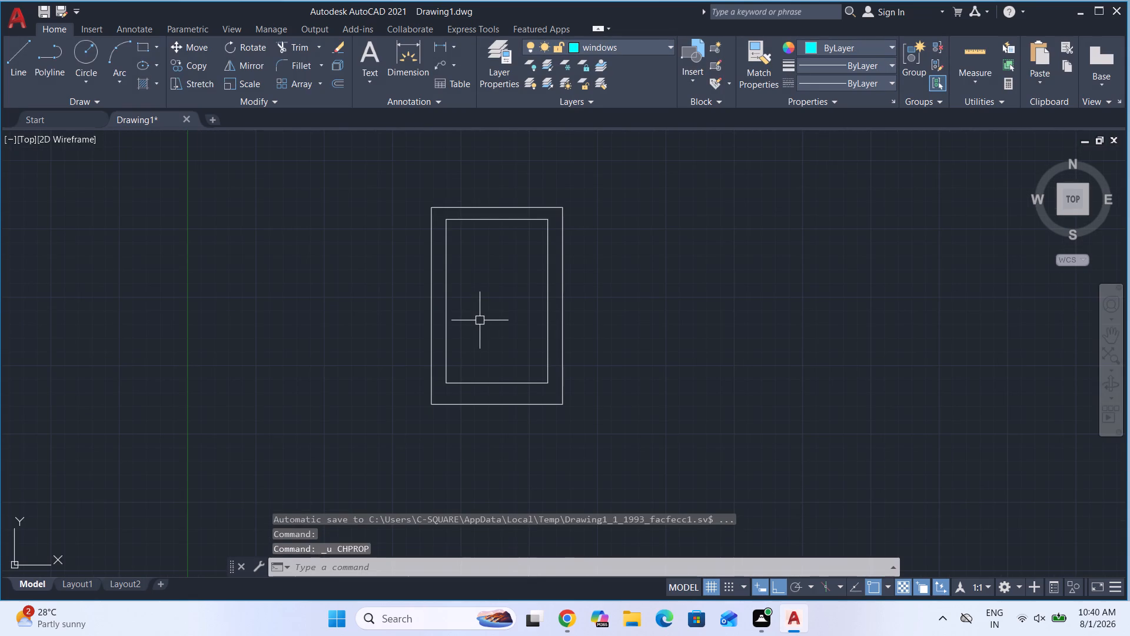
Select the inner rectangle's four lines and assign them to the doors layer.
{"action": "left_click", "coordinate": [533, 385]}
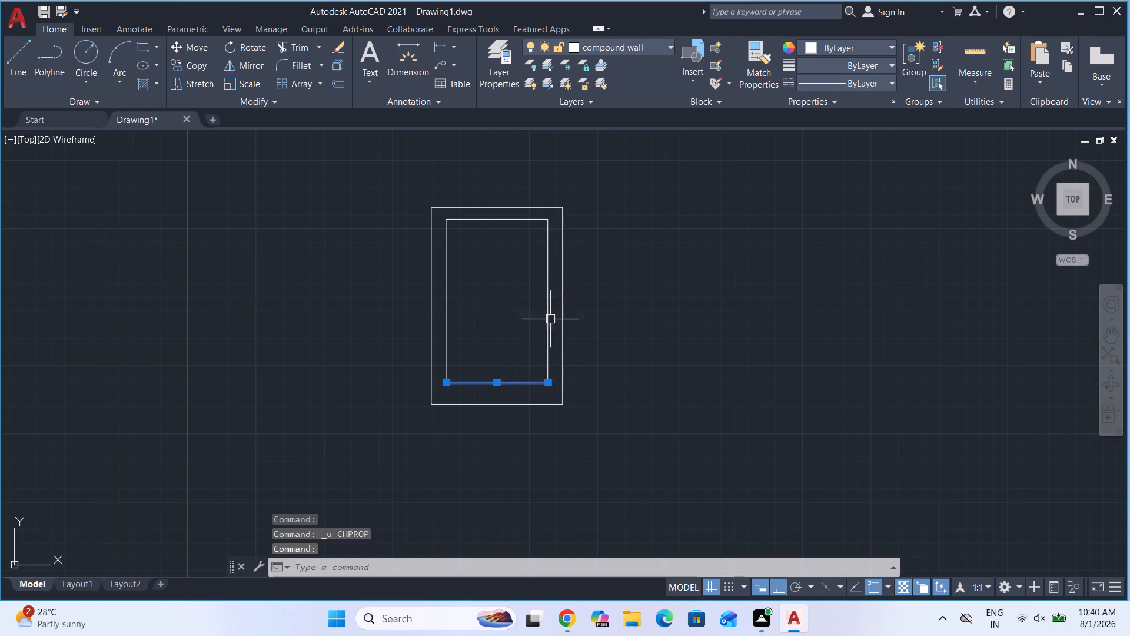
{"action": "left_click", "coordinate": [544, 314]}
{"action": "left_click", "coordinate": [518, 223]}
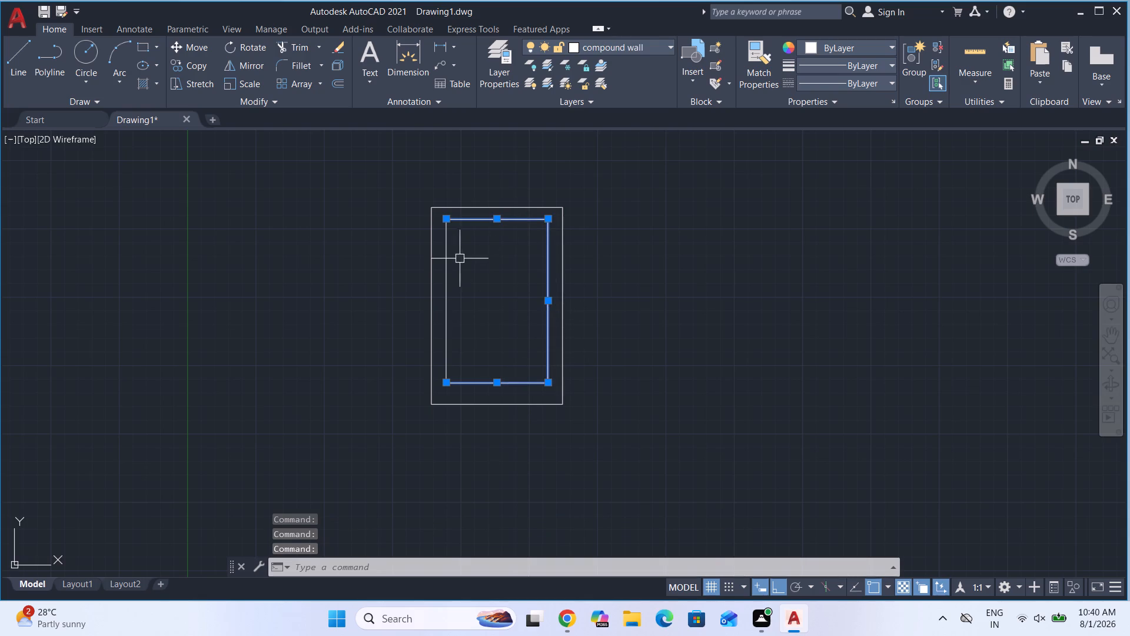
{"action": "left_click", "coordinate": [446, 275]}
{"action": "left_click", "coordinate": [603, 48]}
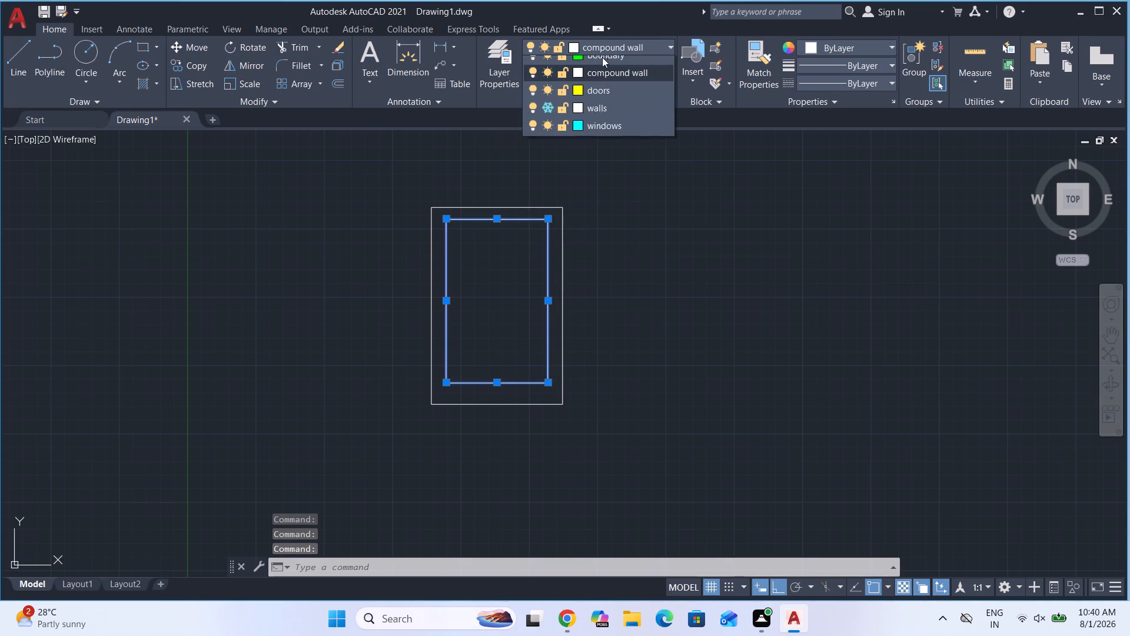
{"action": "left_click", "coordinate": [598, 121]}
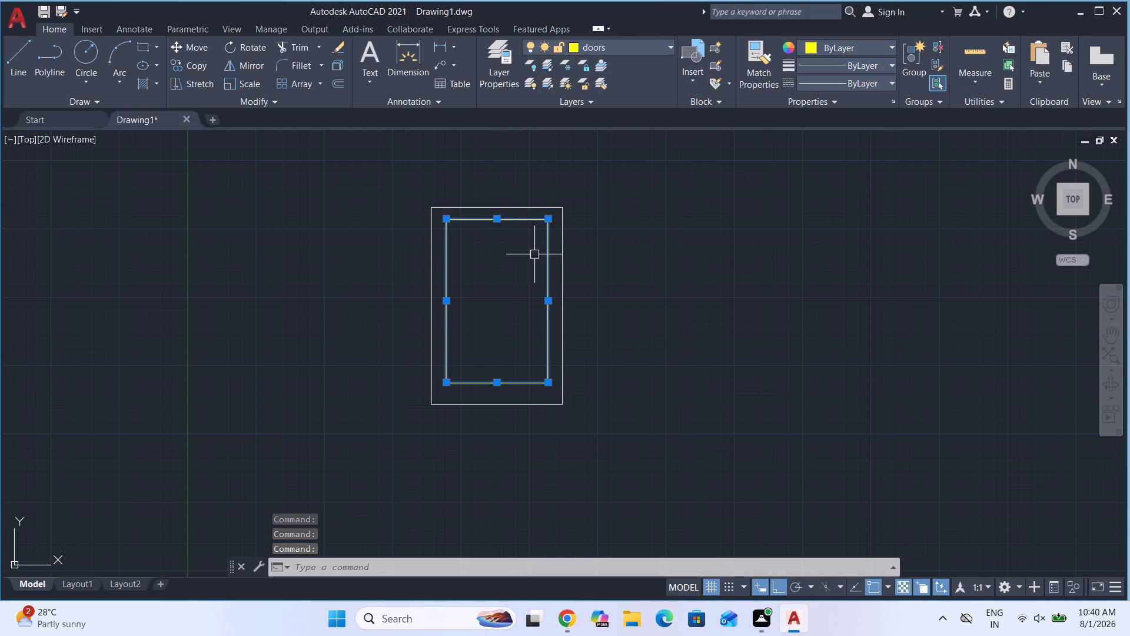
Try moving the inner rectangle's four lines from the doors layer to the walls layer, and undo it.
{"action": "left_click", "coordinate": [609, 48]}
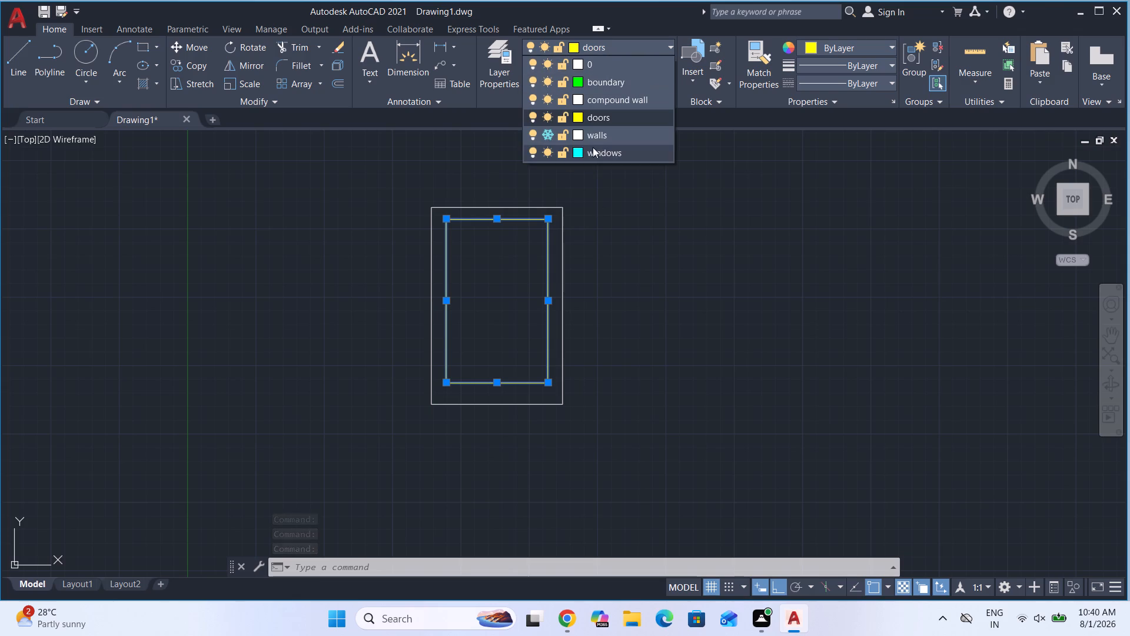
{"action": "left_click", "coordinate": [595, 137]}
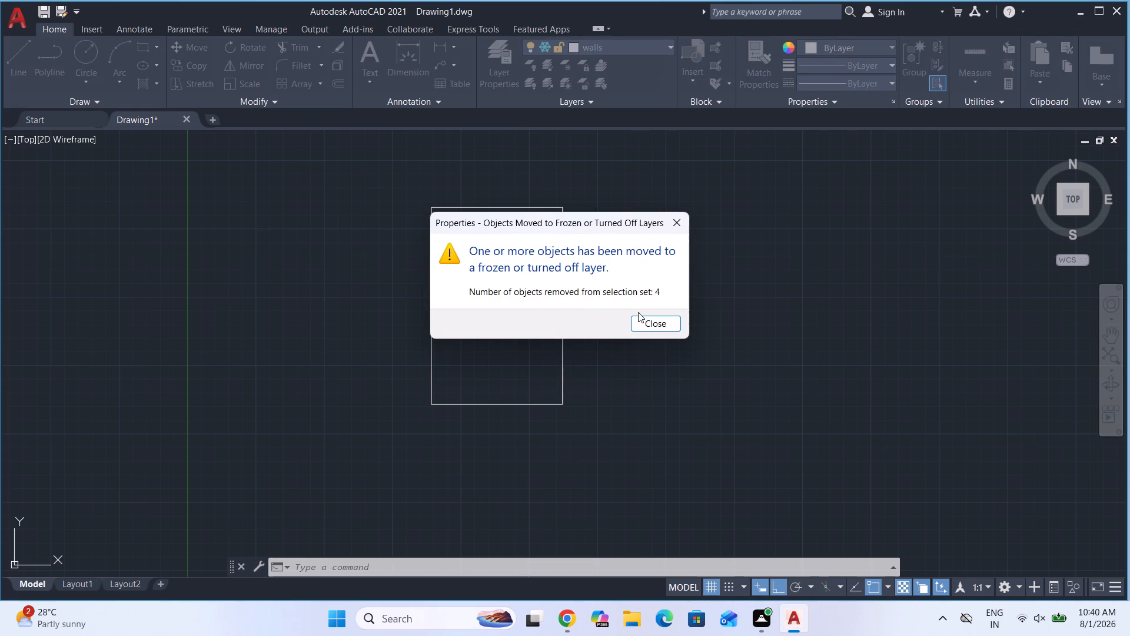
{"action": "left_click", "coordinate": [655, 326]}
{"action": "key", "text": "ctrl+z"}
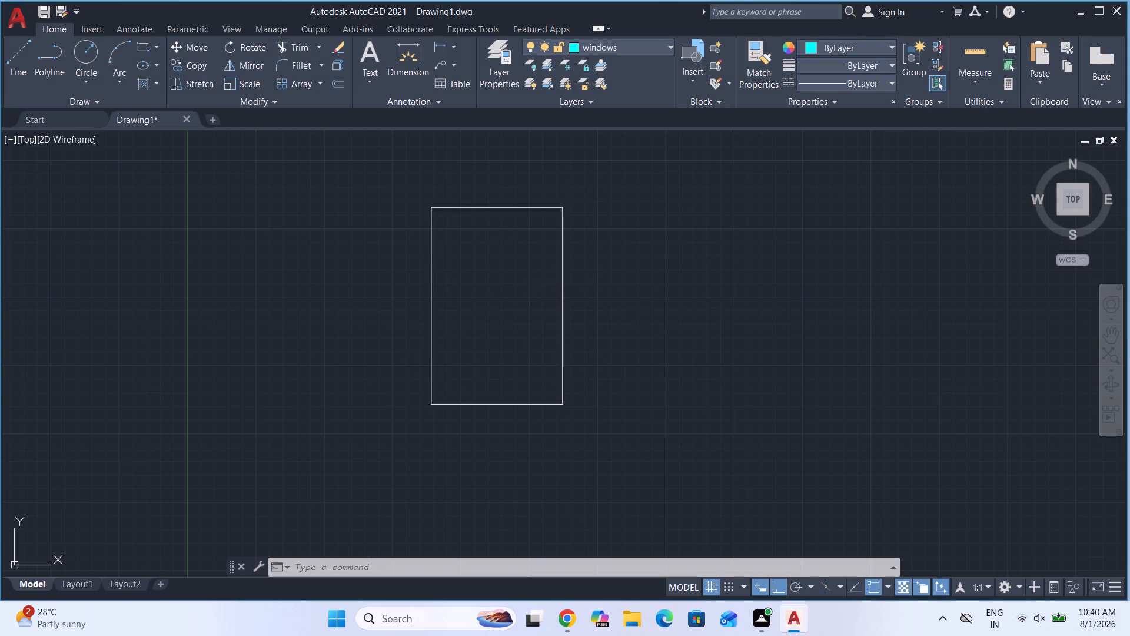
Thaw the walls layer.
{"action": "left_click", "coordinate": [610, 48]}
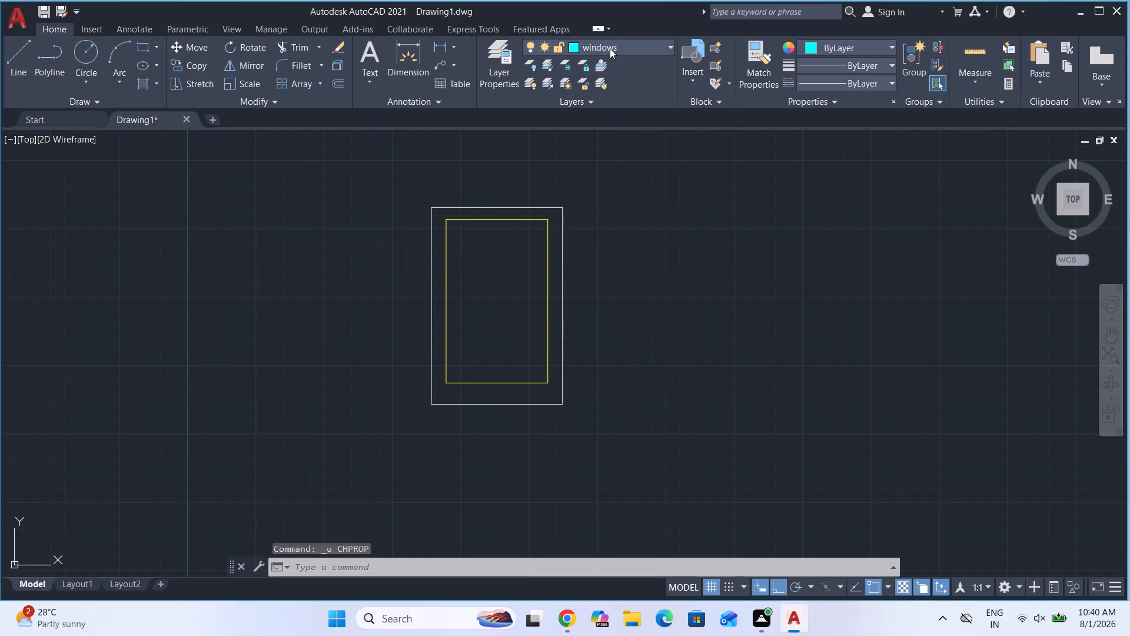
{"action": "left_click", "coordinate": [593, 140]}
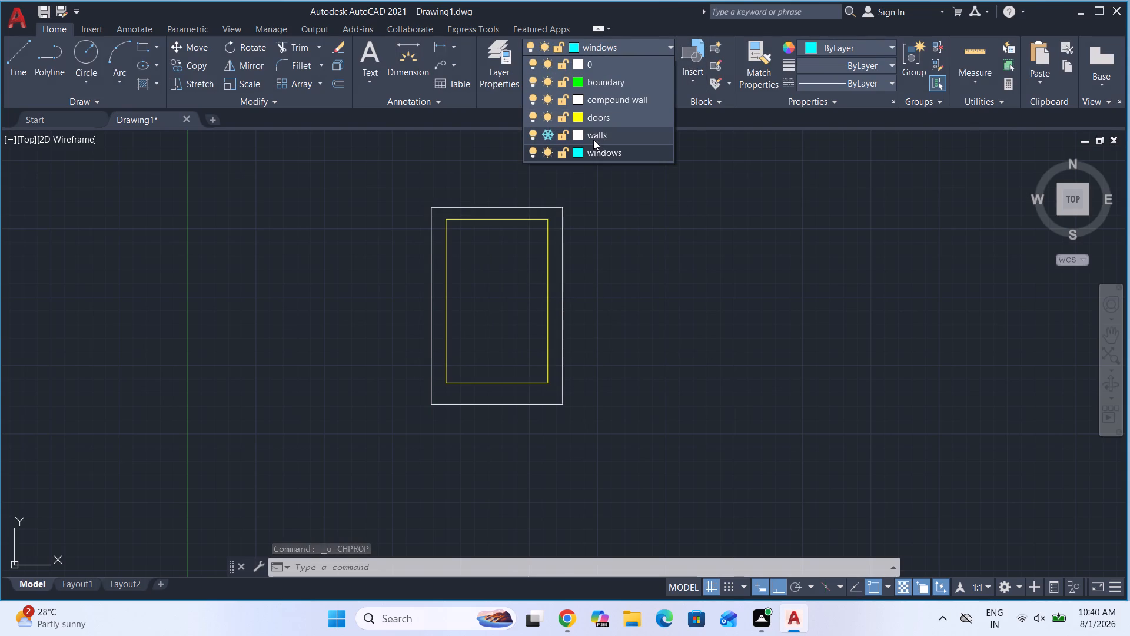
{"action": "left_click", "coordinate": [680, 206]}
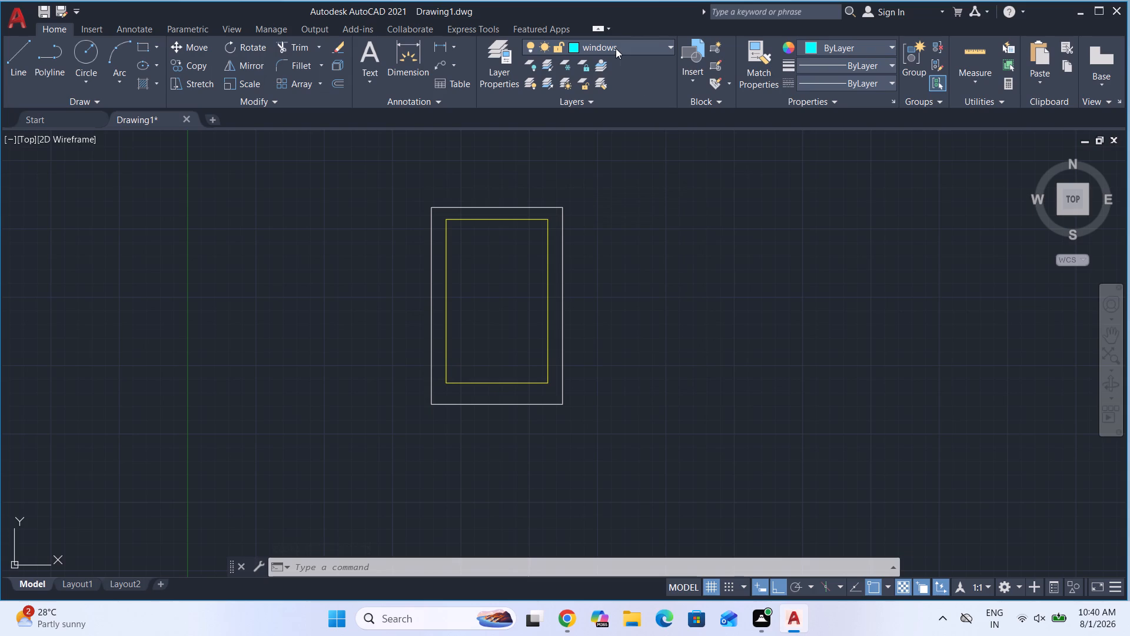
{"action": "left_click", "coordinate": [616, 48]}
{"action": "left_click", "coordinate": [548, 130]}
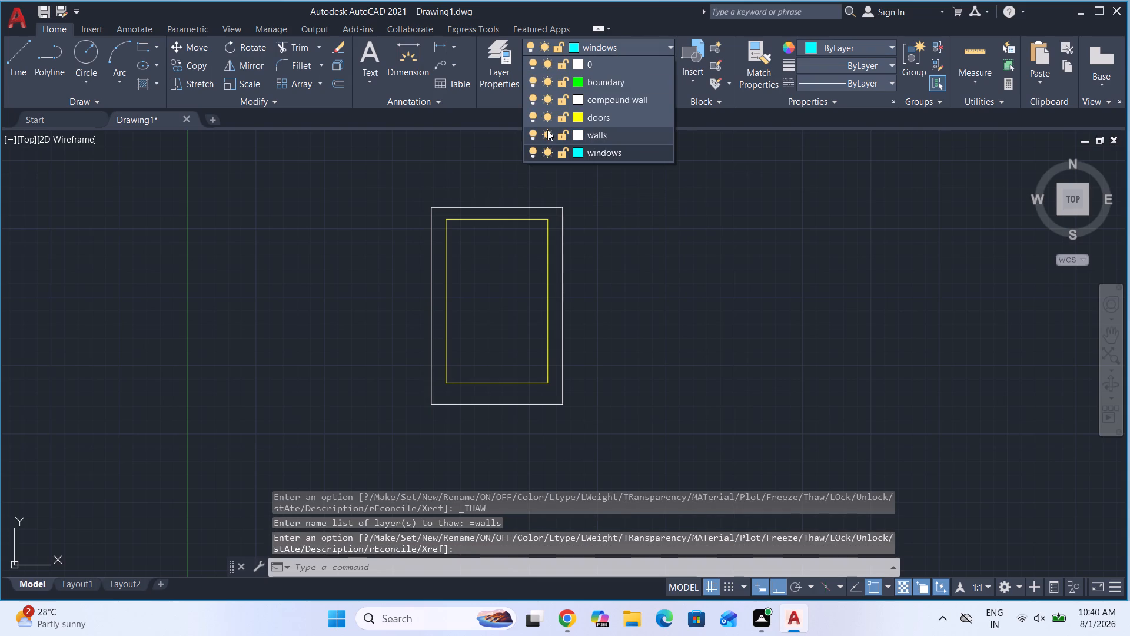
{"action": "left_click", "coordinate": [491, 216]}
Select the inner rectangle's four lines and assign them to the walls layer.
{"action": "left_click", "coordinate": [494, 217]}
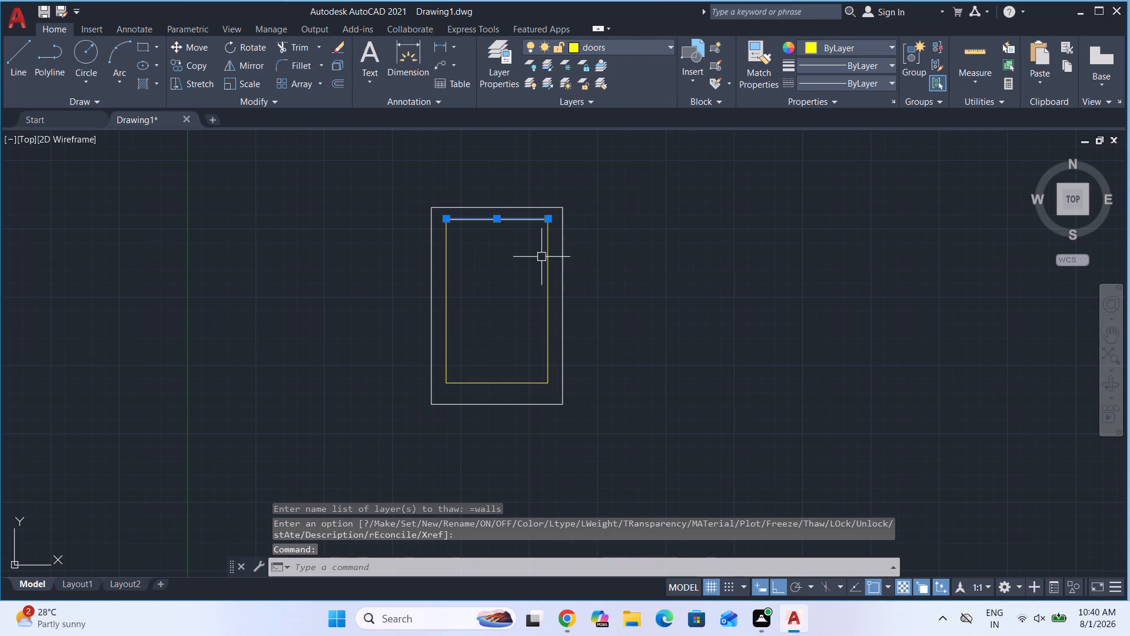
{"action": "left_click", "coordinate": [547, 263]}
{"action": "left_click", "coordinate": [447, 273]}
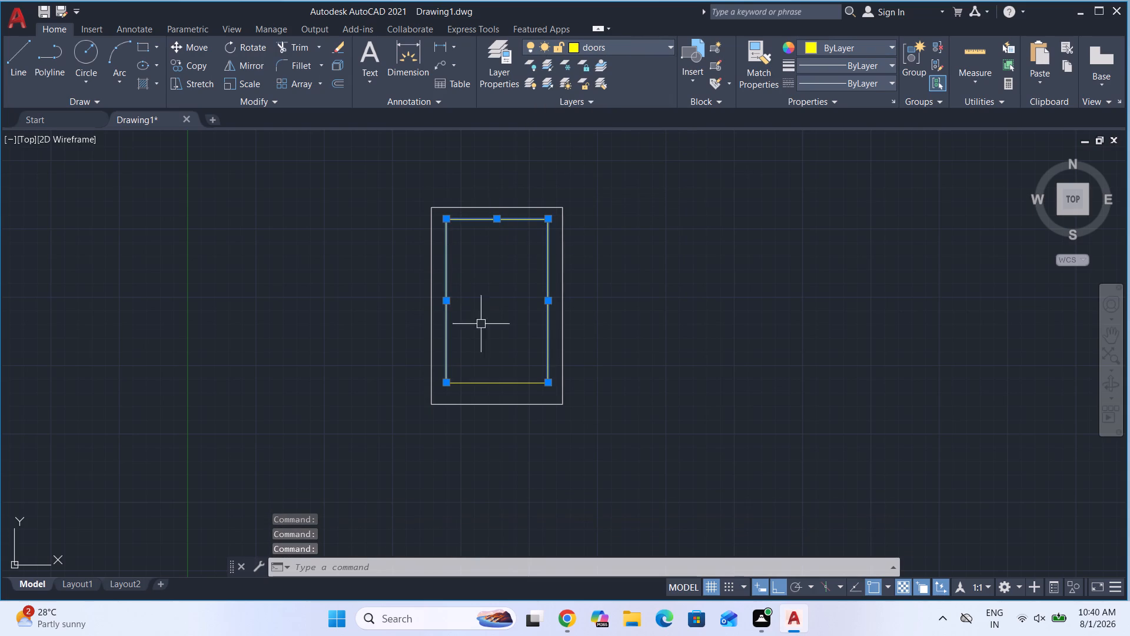
{"action": "left_click", "coordinate": [495, 380]}
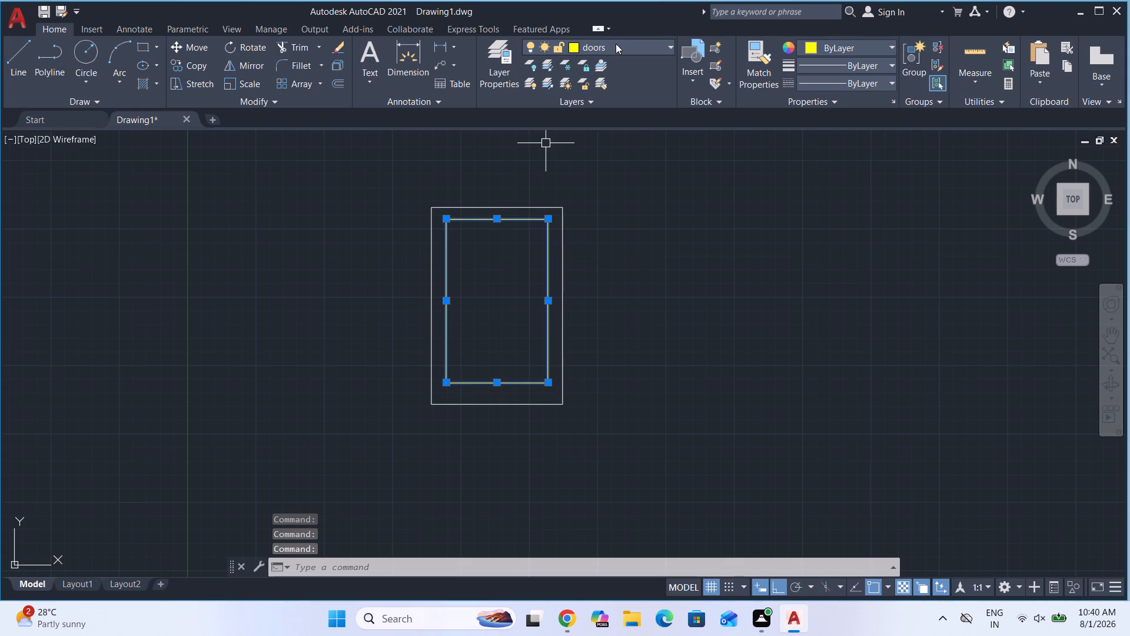
{"action": "left_click", "coordinate": [616, 45]}
{"action": "left_click", "coordinate": [597, 132]}
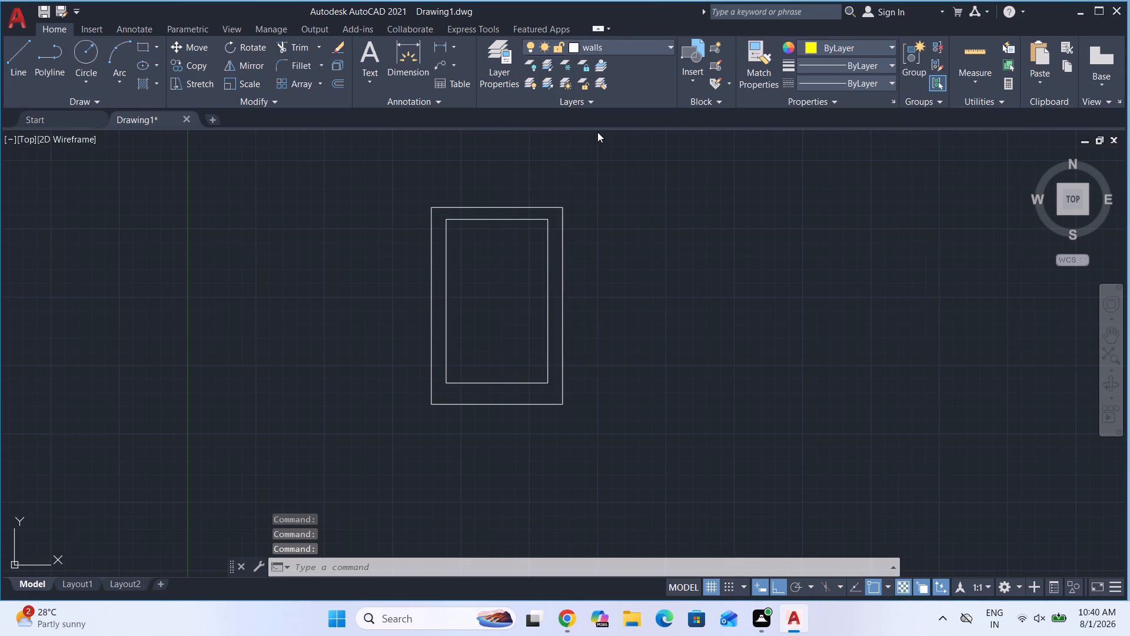
{"action": "key", "text": "Escape"}
{"action": "key", "text": "Escape"}
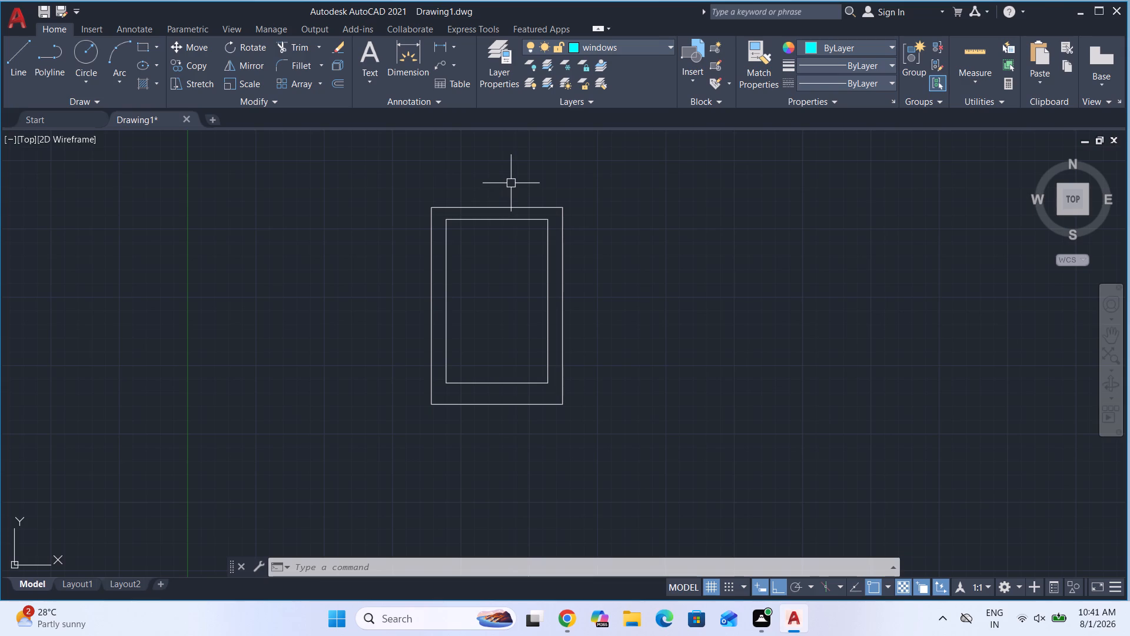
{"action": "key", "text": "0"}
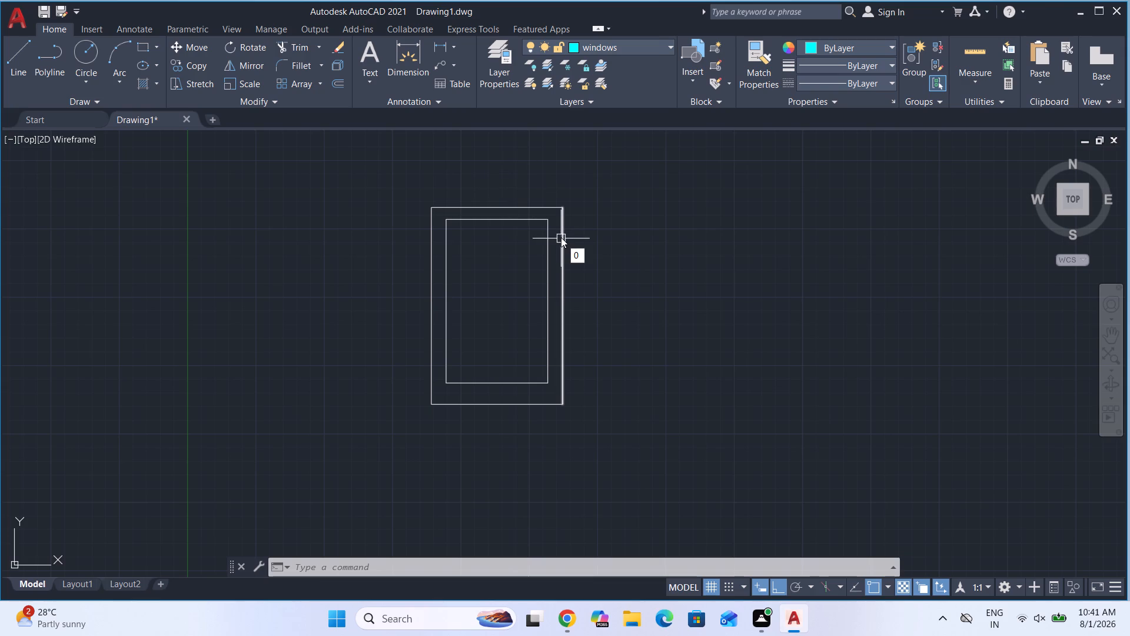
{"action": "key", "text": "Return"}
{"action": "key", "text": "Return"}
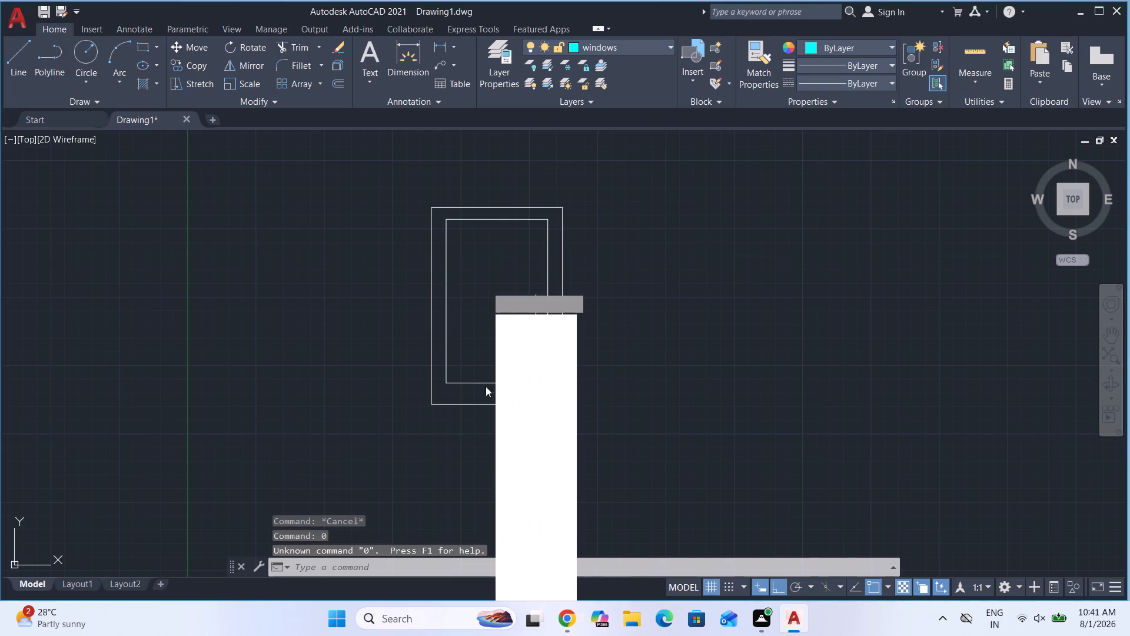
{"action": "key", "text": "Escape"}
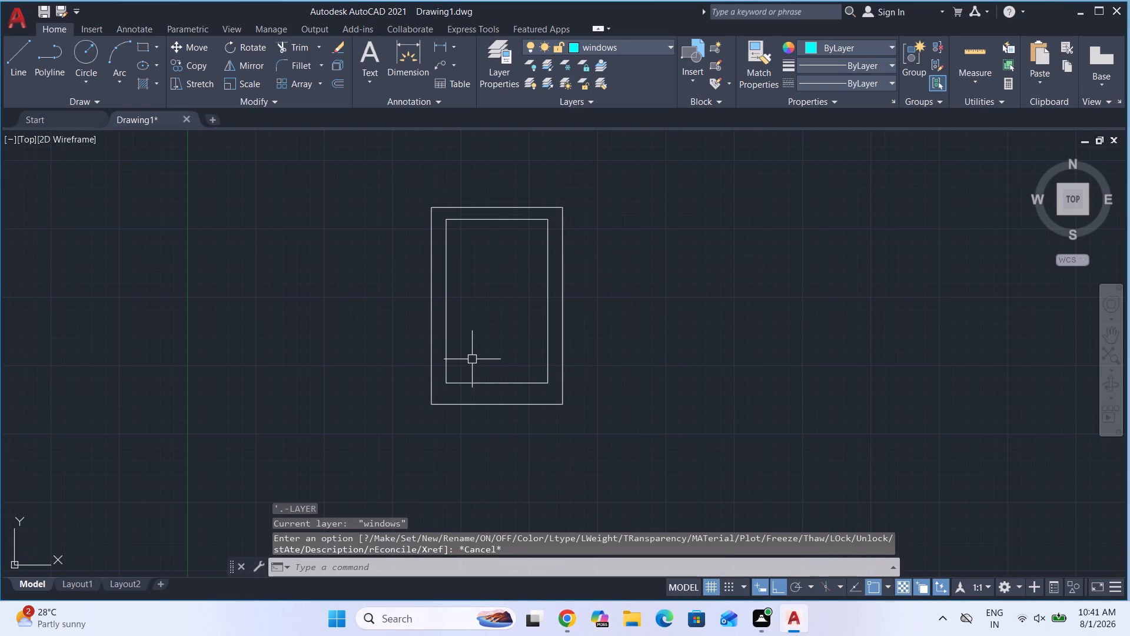
Offset the inner rectangle's bottom line 6'6" upward, inside the rectangle.
{"action": "key", "text": "o"}
{"action": "key", "text": "Return"}
{"action": "key", "text": "Return"}
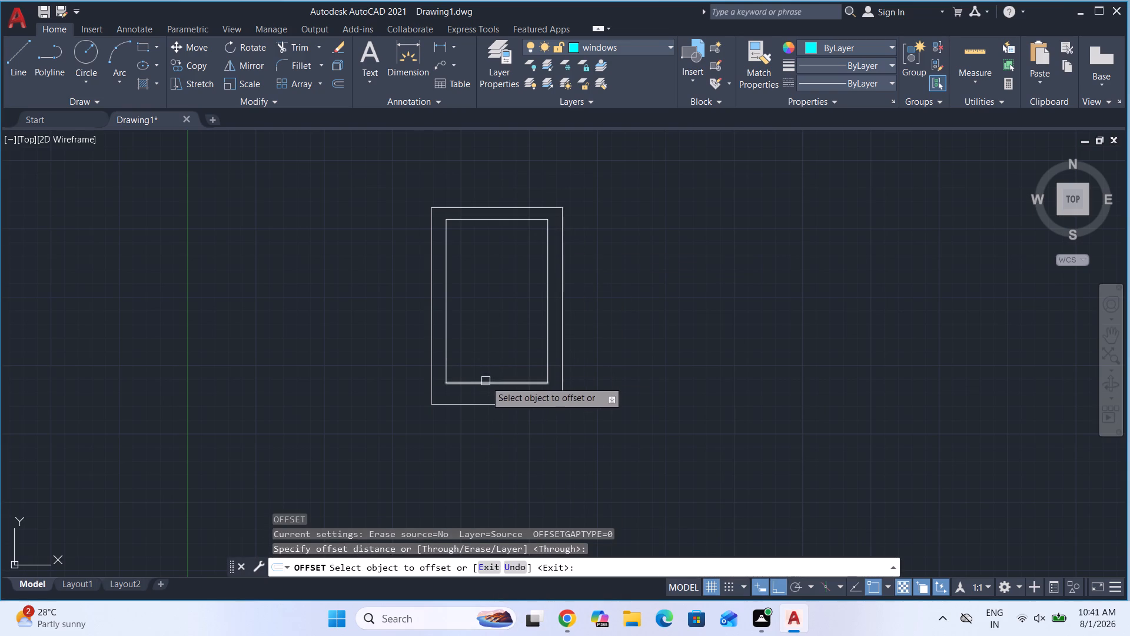
{"action": "left_click", "coordinate": [486, 381]}
{"action": "type", "text": "6'"}
{"action": "type", "text": "6\""}
{"action": "key", "text": "Return"}
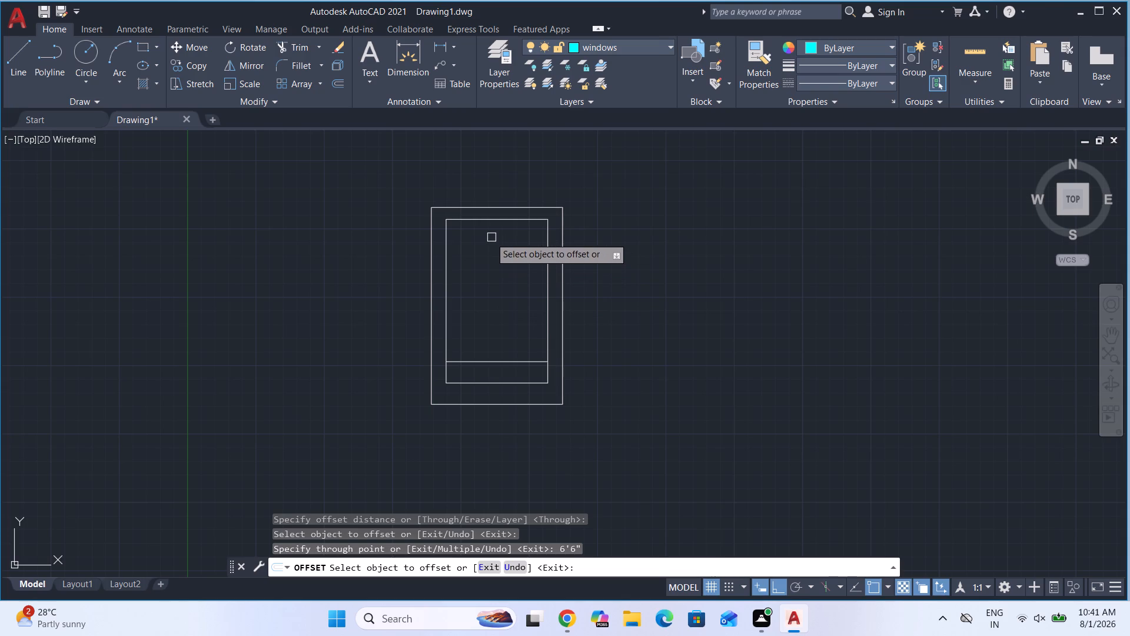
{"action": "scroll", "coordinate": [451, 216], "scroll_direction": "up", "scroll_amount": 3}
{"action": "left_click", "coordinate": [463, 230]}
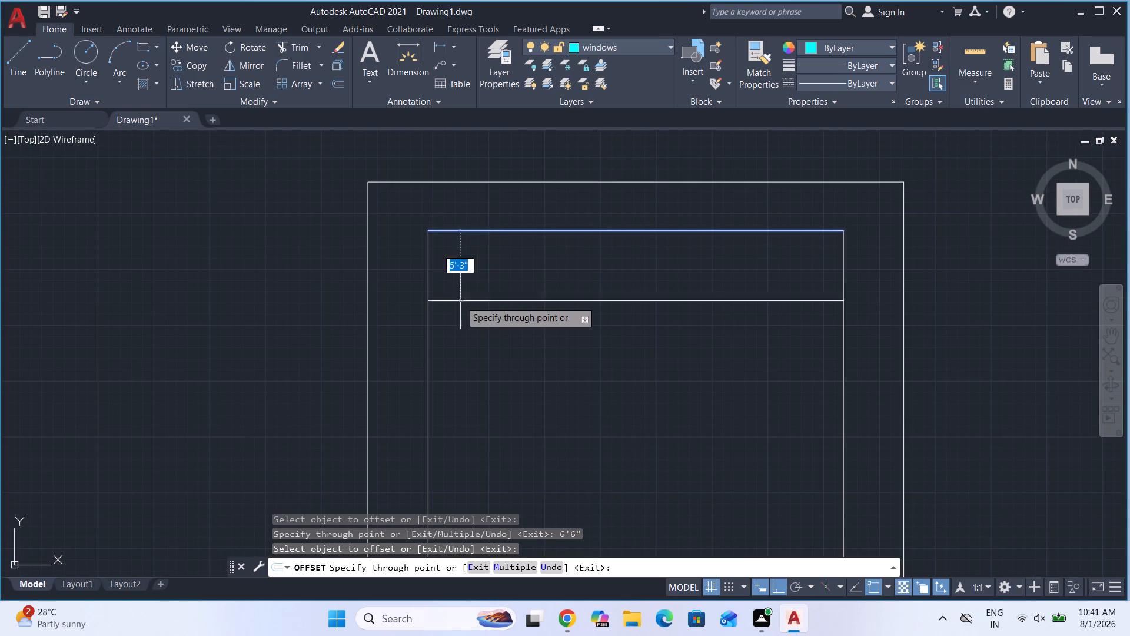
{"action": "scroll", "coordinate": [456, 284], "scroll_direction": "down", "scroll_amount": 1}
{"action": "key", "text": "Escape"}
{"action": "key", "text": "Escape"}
Copy the inner rectangle and its horizontal dividing line to the empty area right of the plot, using its lower-left corner as base point.
{"action": "scroll", "coordinate": [460, 261], "scroll_direction": "down", "scroll_amount": 3}
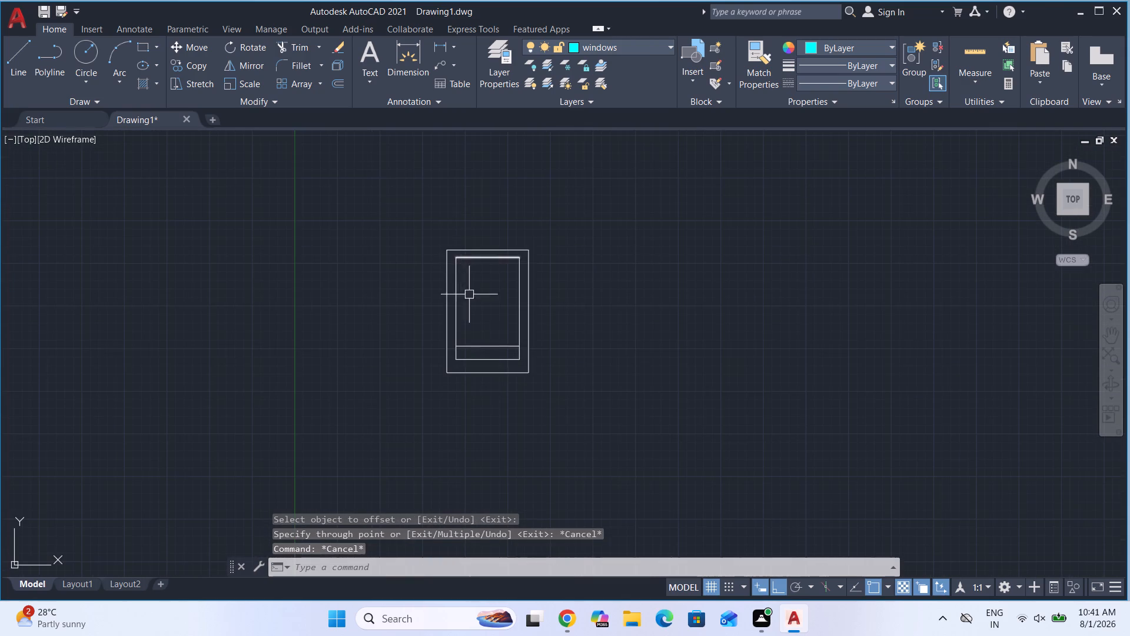
{"action": "scroll", "coordinate": [504, 350], "scroll_direction": "up", "scroll_amount": 1}
{"action": "left_click", "coordinate": [530, 375]}
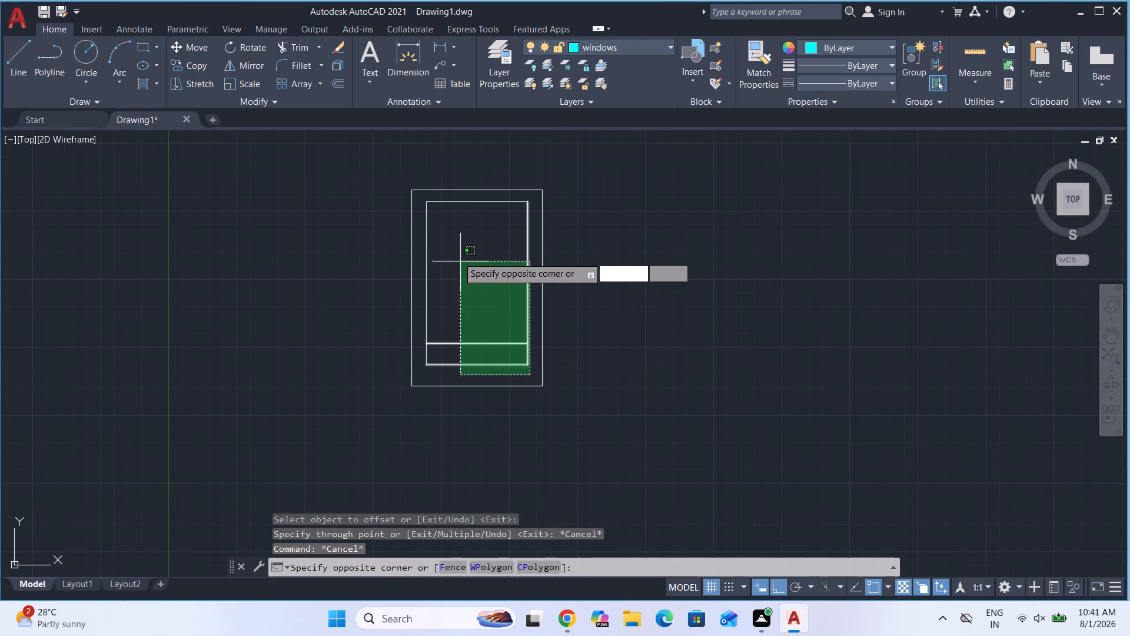
{"action": "left_click", "coordinate": [420, 200]}
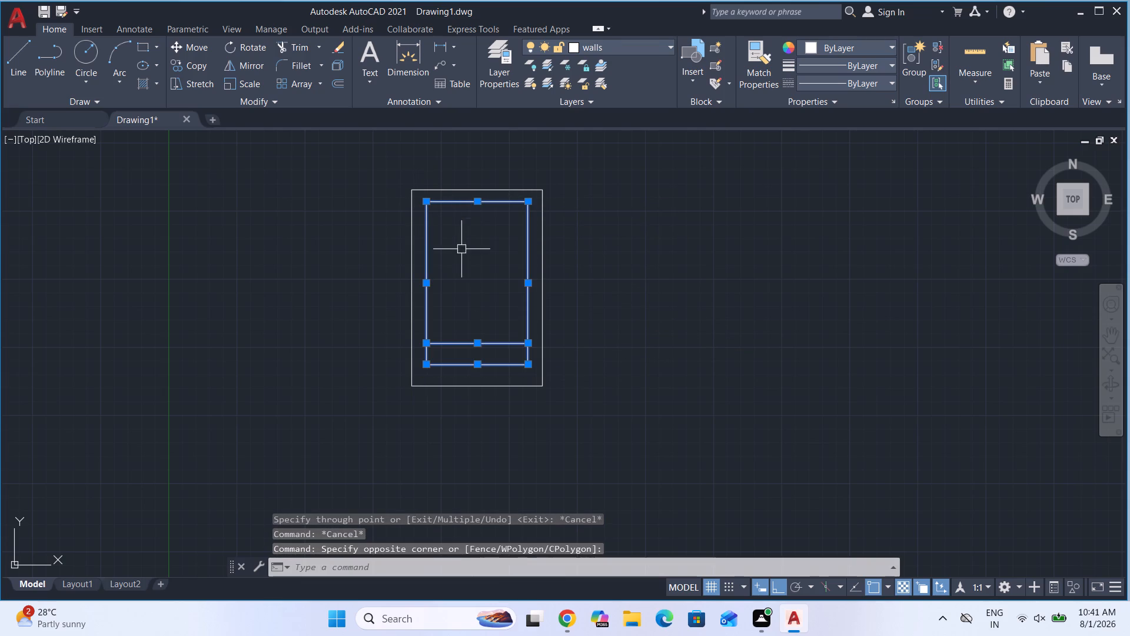
{"action": "key", "text": "c"}
{"action": "key", "text": "o"}
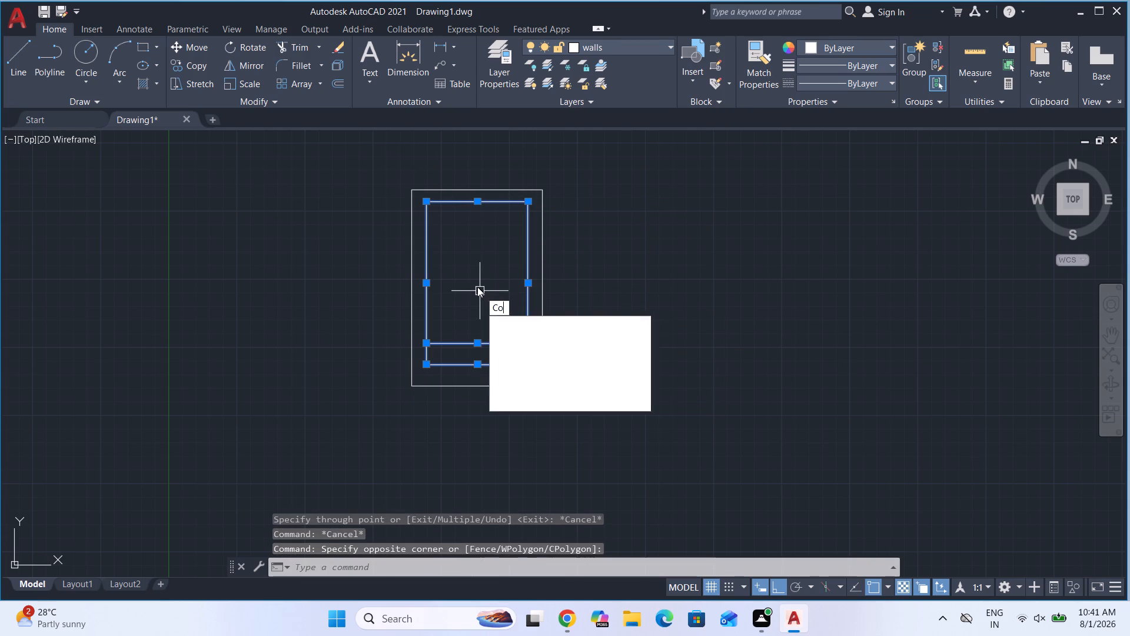
{"action": "key", "text": "Return"}
{"action": "left_click", "coordinate": [425, 365]}
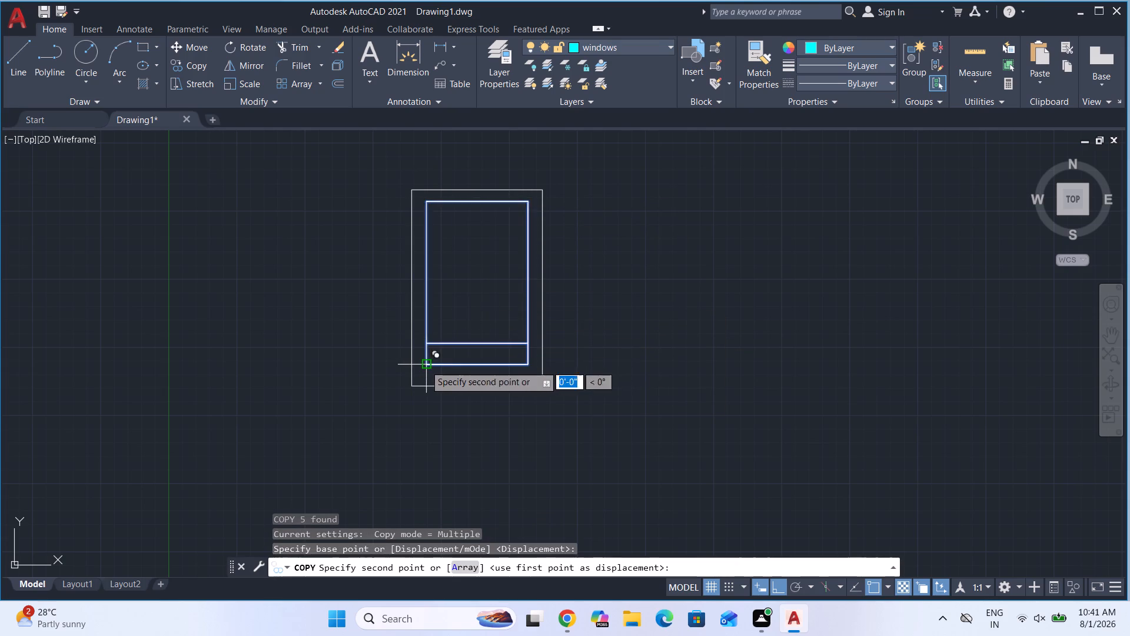
{"action": "left_click", "coordinate": [612, 372]}
{"action": "key", "text": "Escape"}
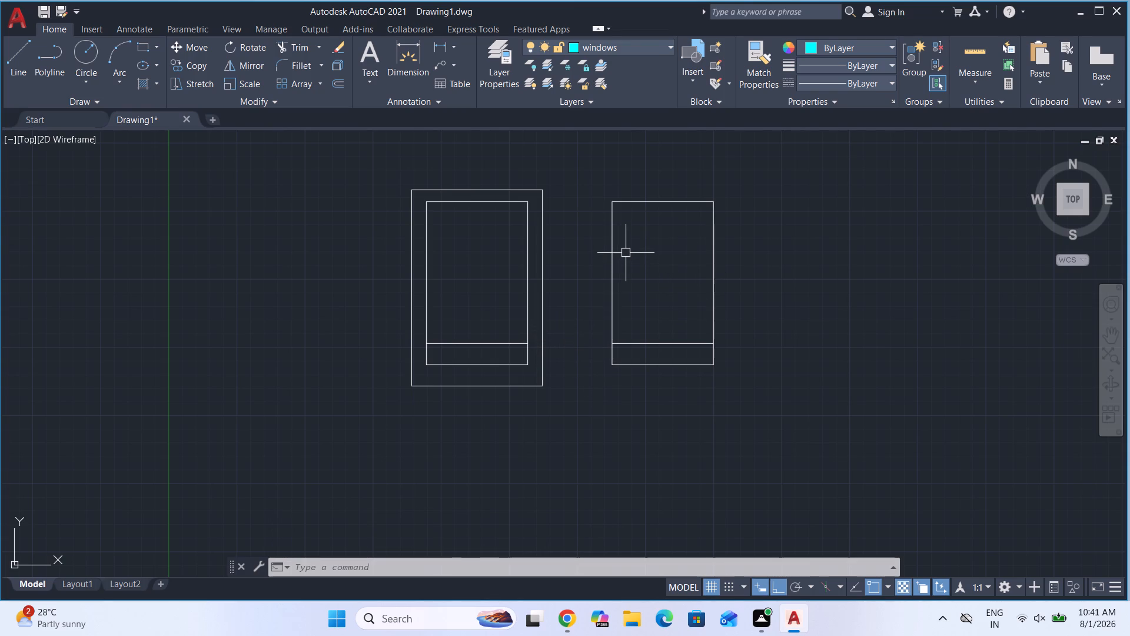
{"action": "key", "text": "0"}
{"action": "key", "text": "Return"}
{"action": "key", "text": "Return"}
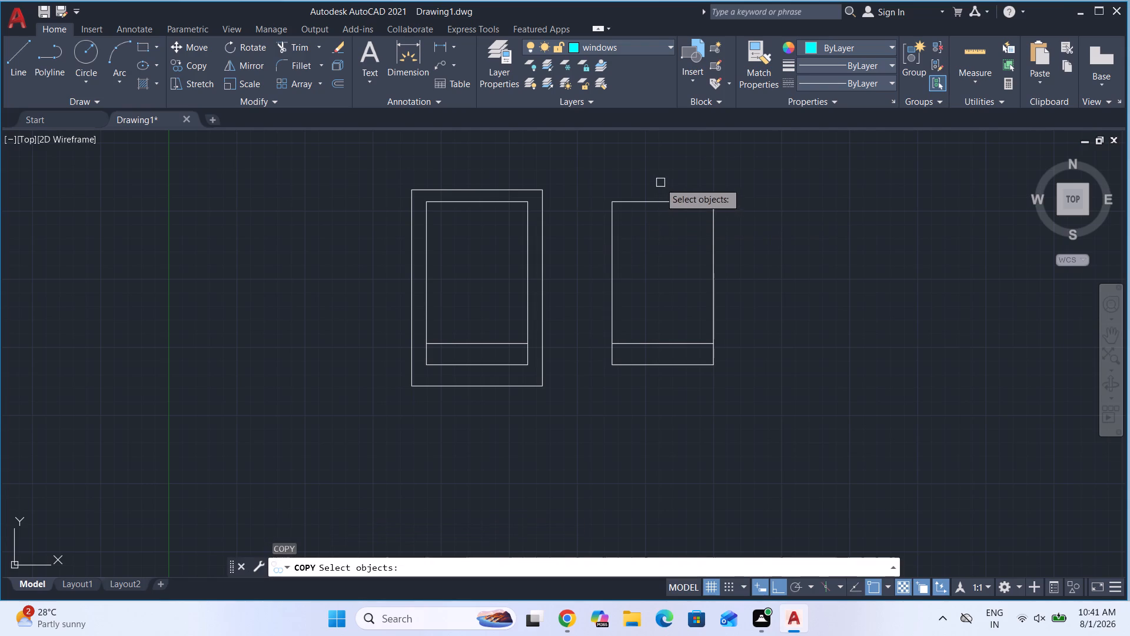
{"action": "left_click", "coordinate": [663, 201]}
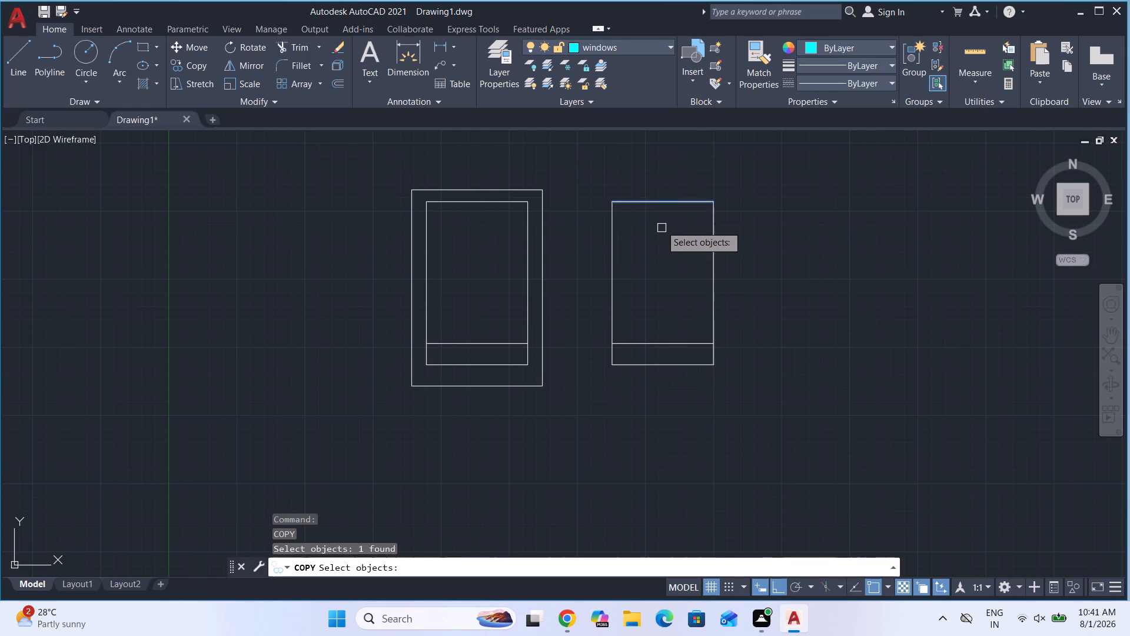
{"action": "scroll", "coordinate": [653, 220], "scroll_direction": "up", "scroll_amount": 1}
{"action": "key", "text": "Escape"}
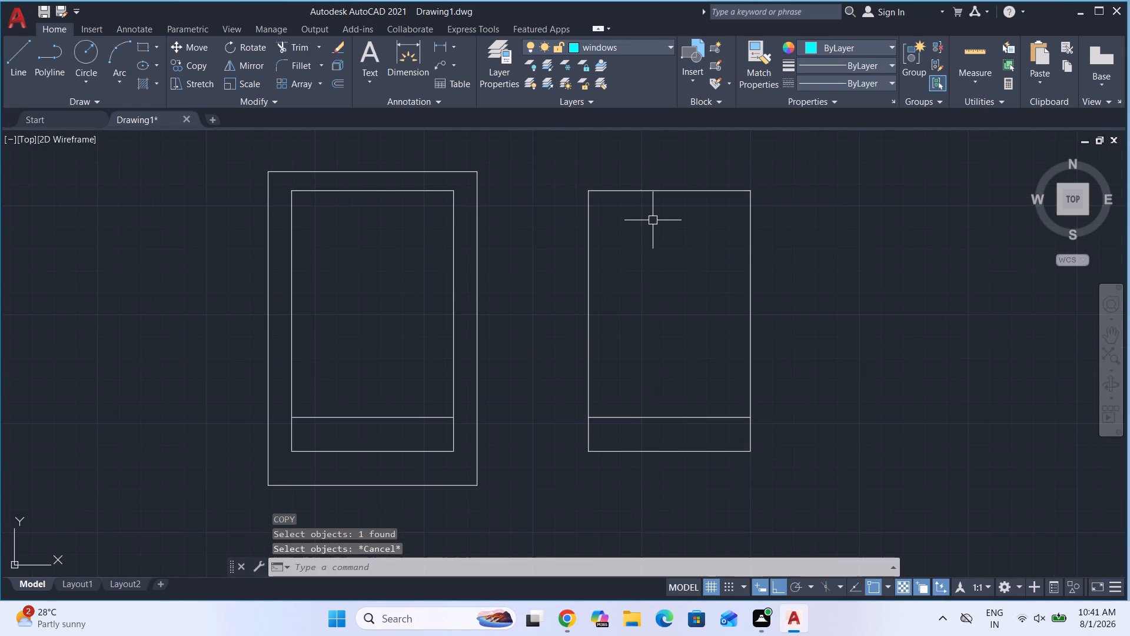
Offset the copied rectangle's top line 9" downward to form the outer wall's inner face.
{"action": "key", "text": "o"}
{"action": "key", "text": "Return"}
{"action": "key", "text": "Return"}
{"action": "left_click", "coordinate": [654, 194]}
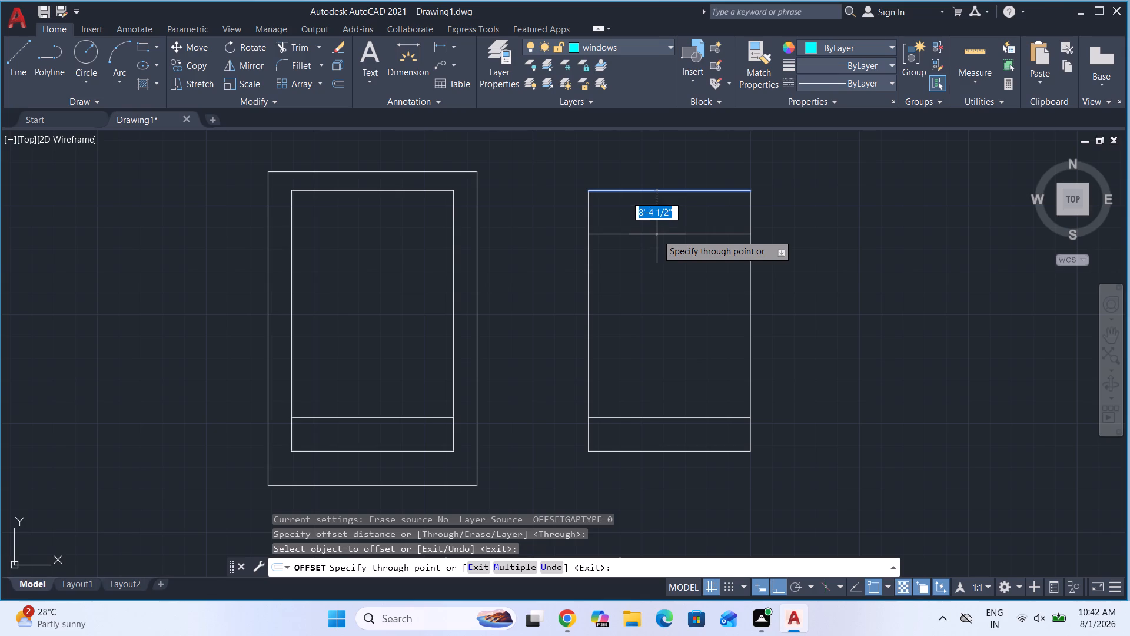
{"action": "type", "text": "9\""}
{"action": "key", "text": "Return"}
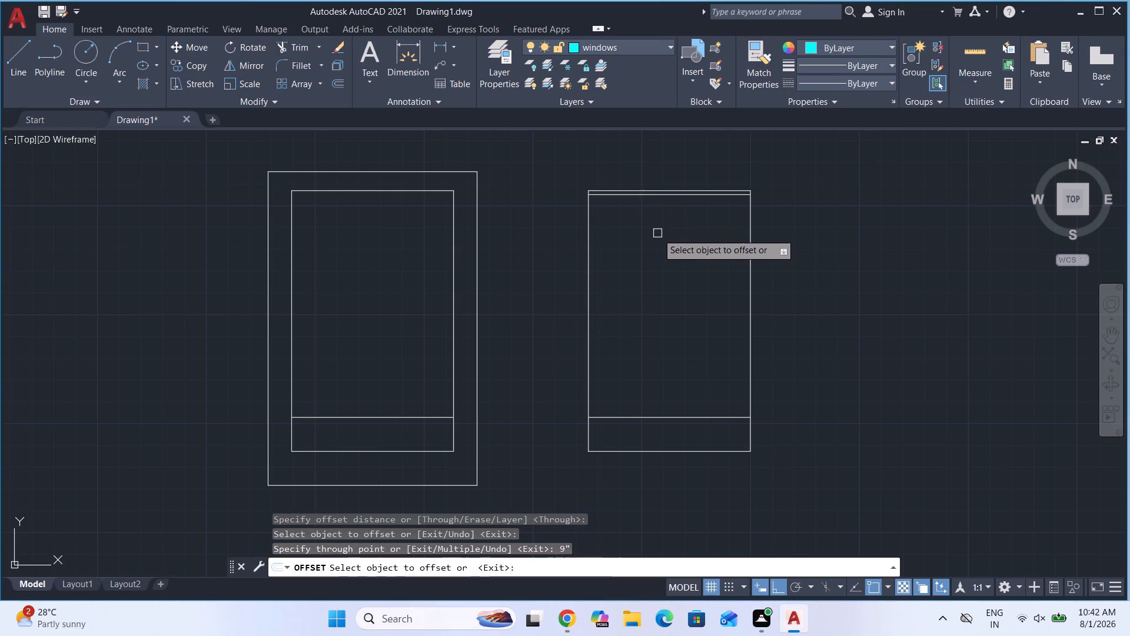
Add a horizontal partition wall in the copy by offsetting the top wall's inner line 11'9" downward and that new line another 4.5".
{"action": "scroll", "coordinate": [640, 200], "scroll_direction": "up", "scroll_amount": 2}
{"action": "left_click", "coordinate": [647, 184]}
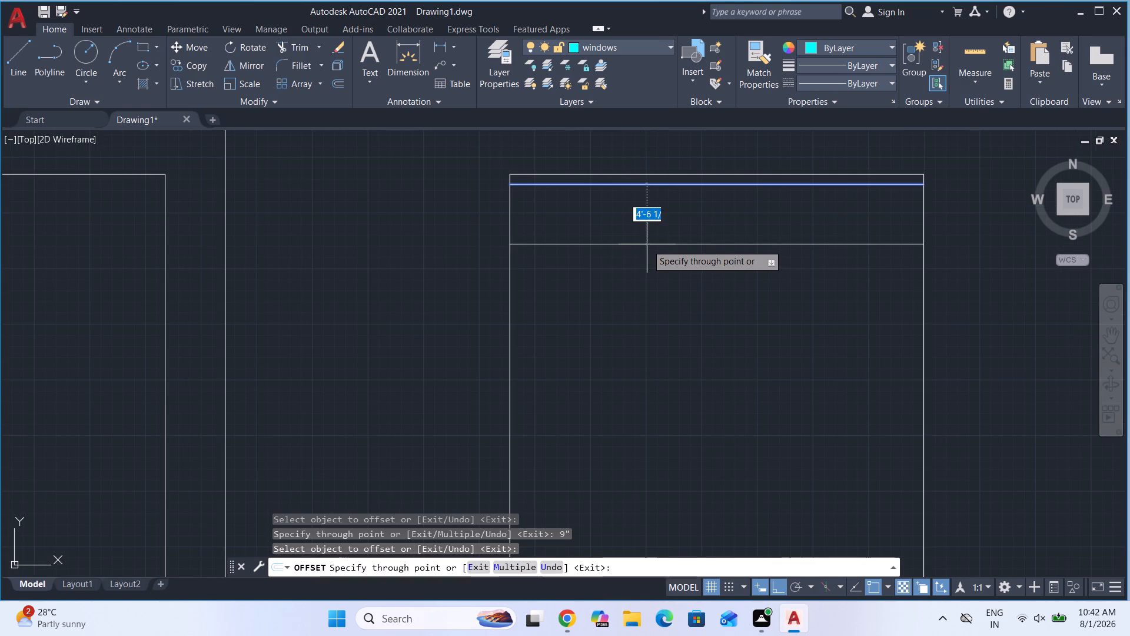
{"action": "type", "text": "11"}
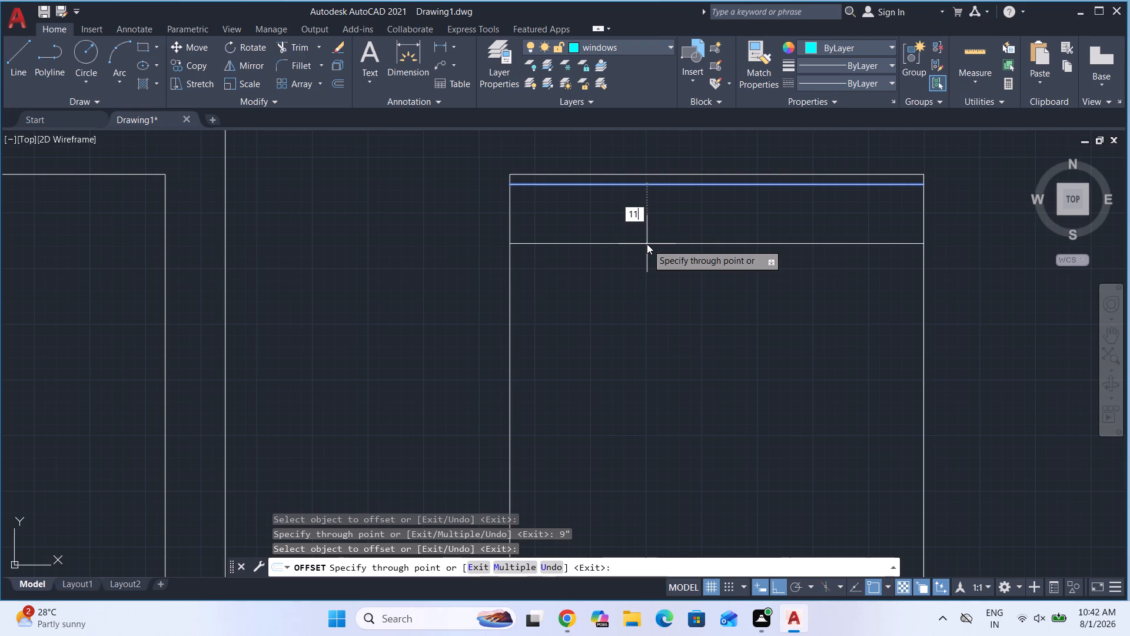
{"action": "type", "text": "'9\""}
{"action": "key", "text": "Return"}
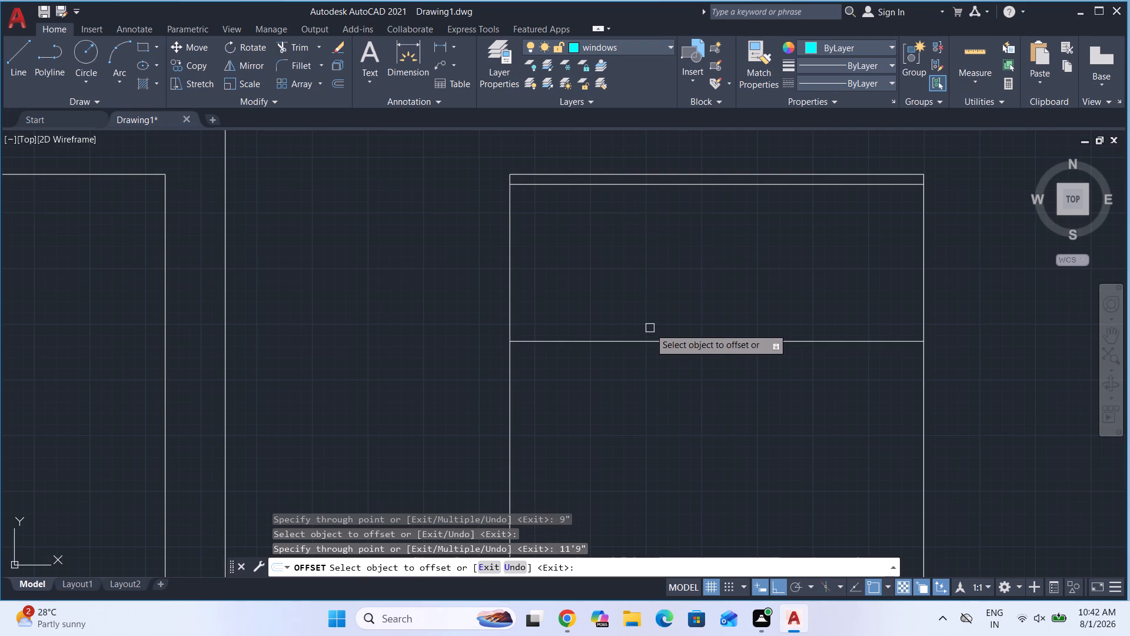
{"action": "left_click", "coordinate": [653, 344]}
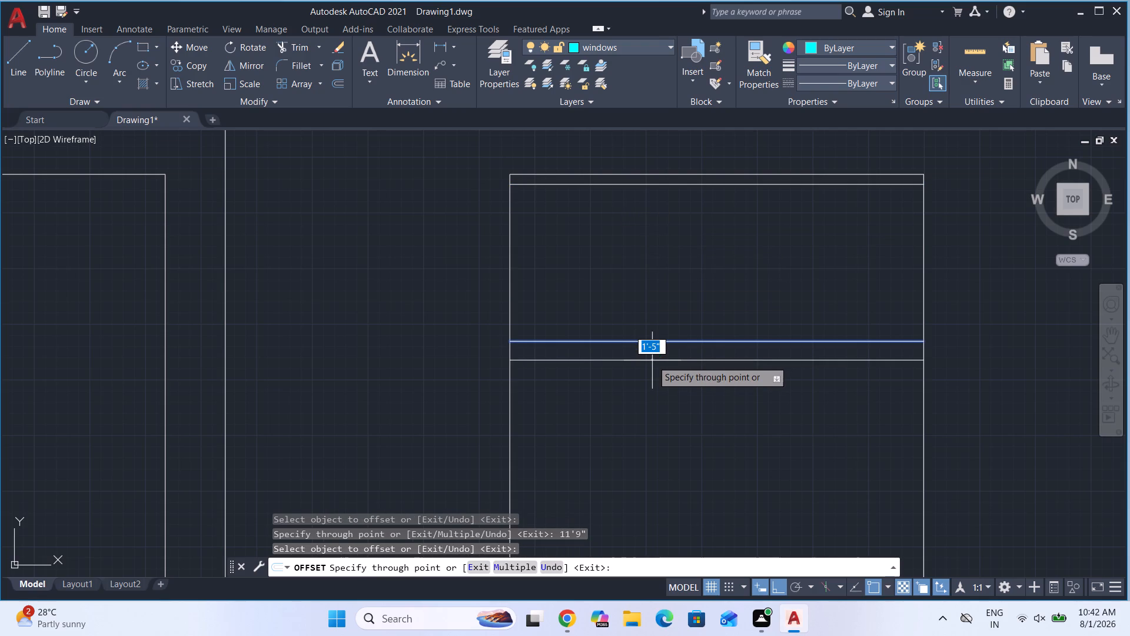
{"action": "key", "text": "4"}
{"action": "key", "text": "period"}
{"action": "type", "text": "5\""}
{"action": "key", "text": "Return"}
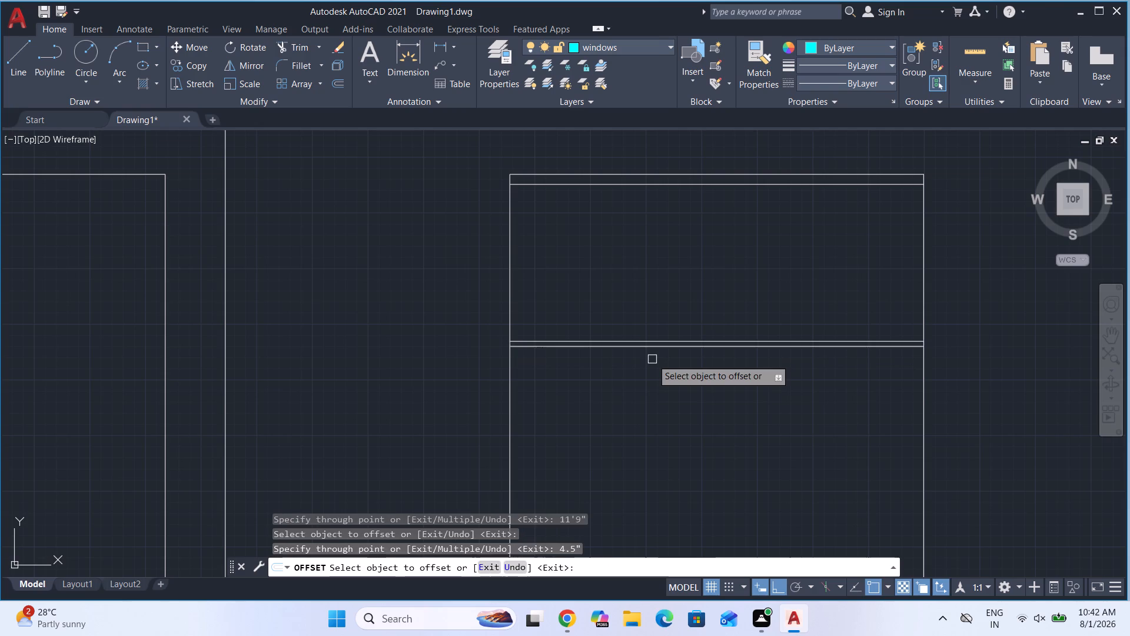
Add a second horizontal partition by offsetting the first partition's lower line 11' downward and that new line another 4.5".
{"action": "scroll", "coordinate": [633, 359], "scroll_direction": "up", "scroll_amount": 2}
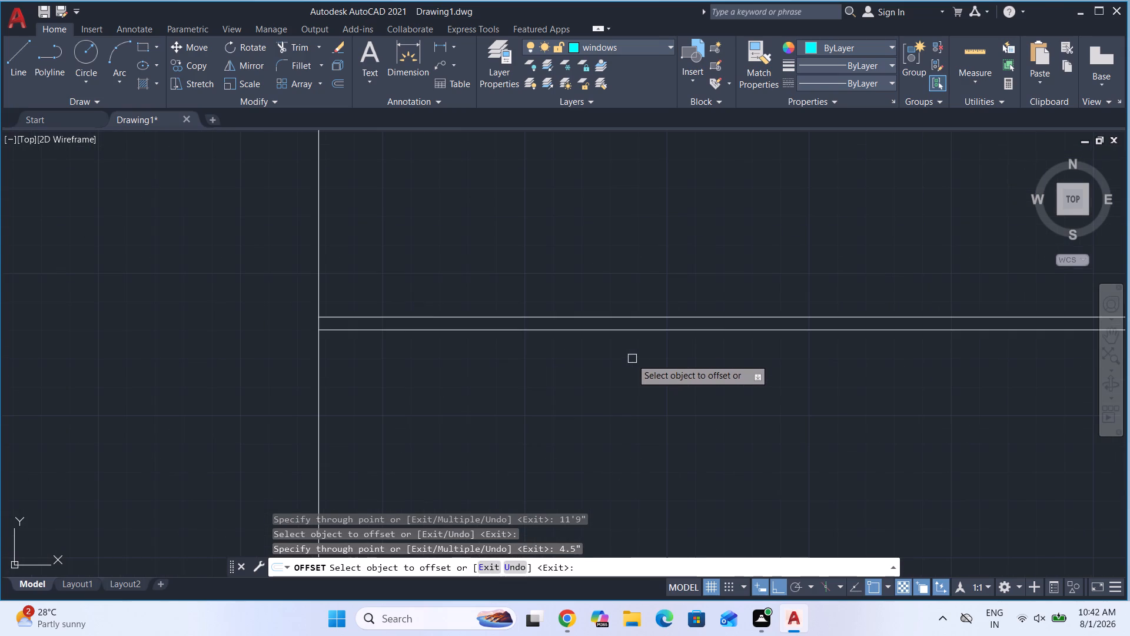
{"action": "left_click", "coordinate": [634, 330]}
{"action": "type", "text": "11"}
{"action": "key", "text": "apostrophe"}
{"action": "key", "text": "Return"}
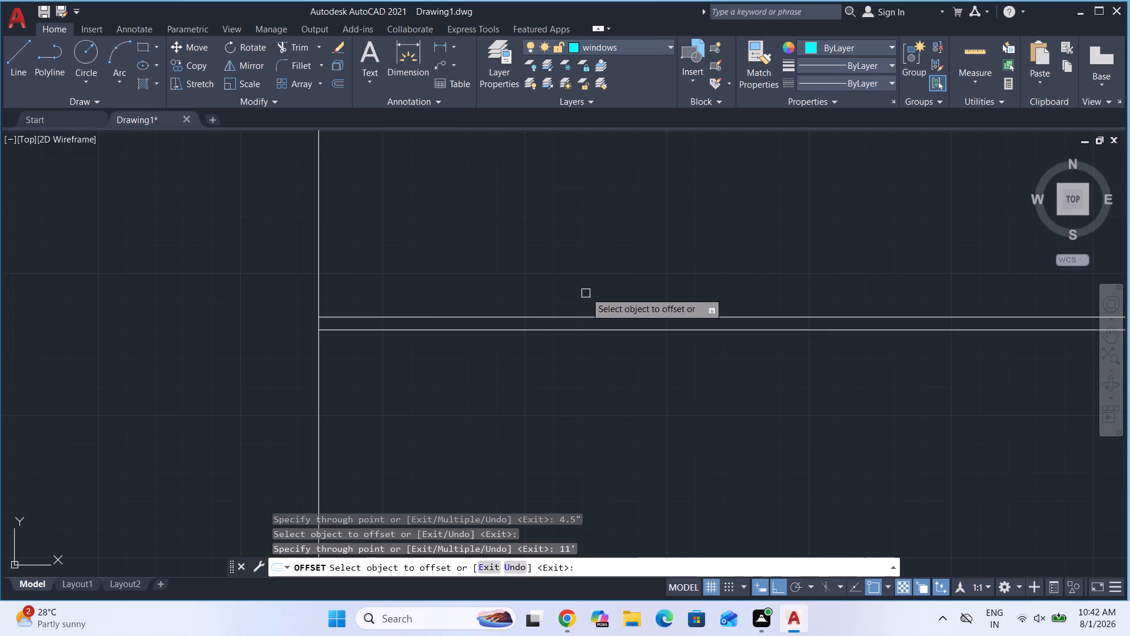
{"action": "scroll", "coordinate": [586, 290], "scroll_direction": "down", "scroll_amount": 3}
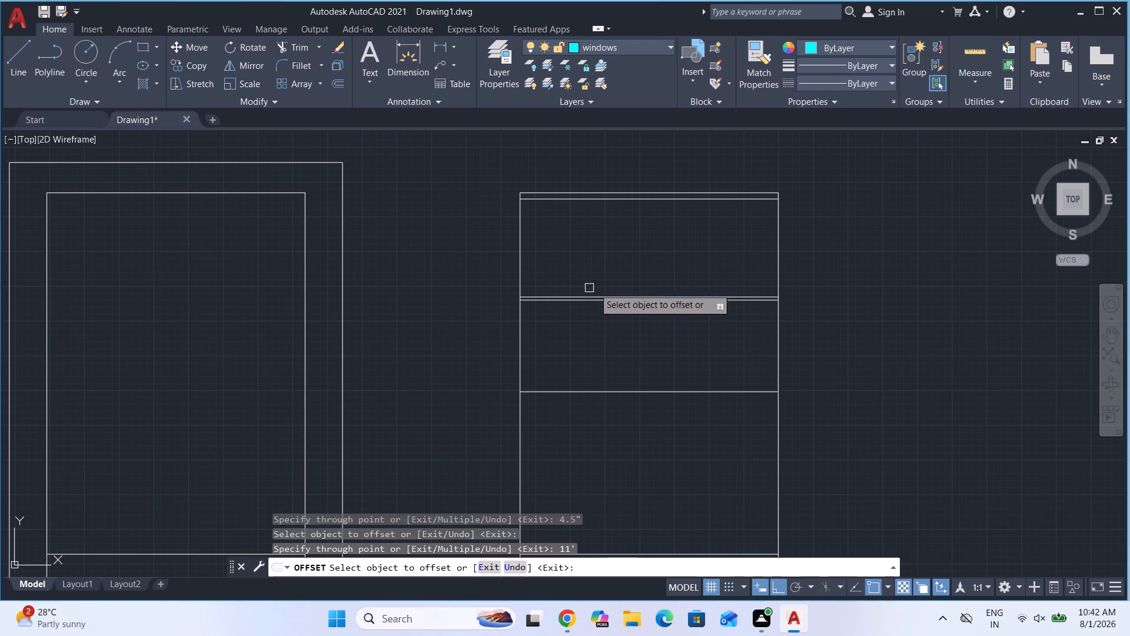
{"action": "left_click", "coordinate": [611, 390]}
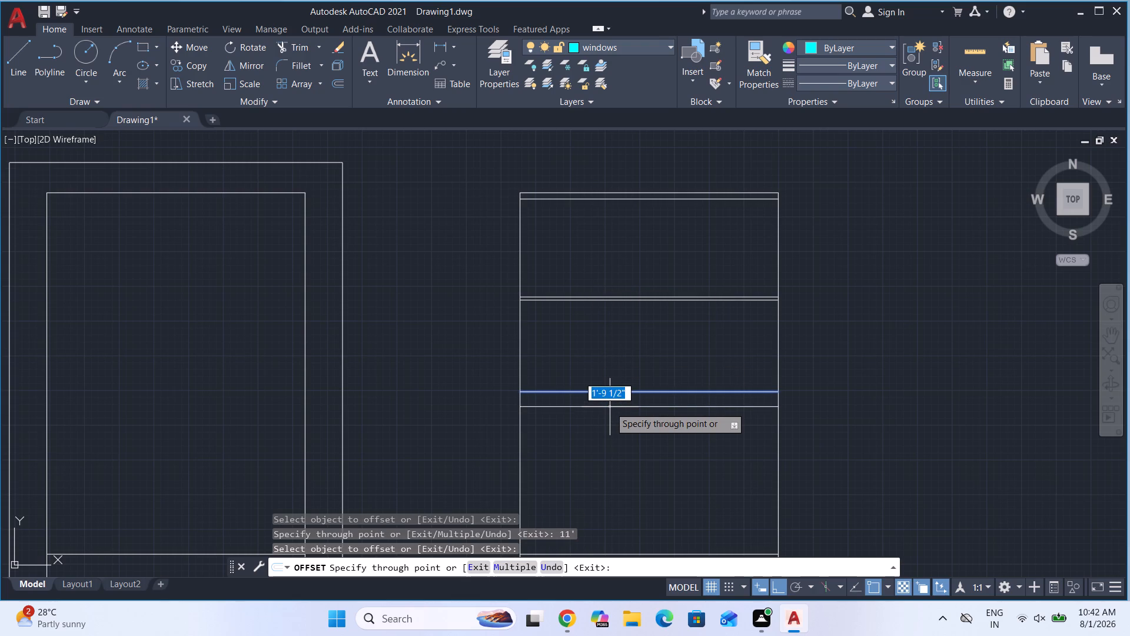
{"action": "type", "text": "4."}
{"action": "key", "text": "5"}
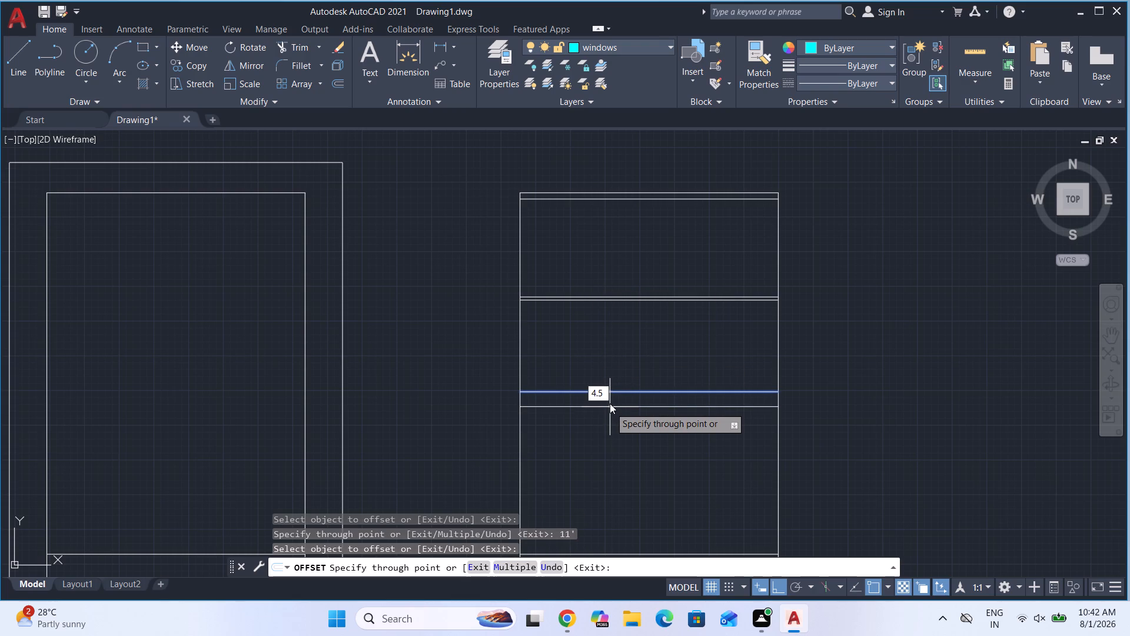
{"action": "key", "text": "shift+quotedbl"}
{"action": "key", "text": "Return"}
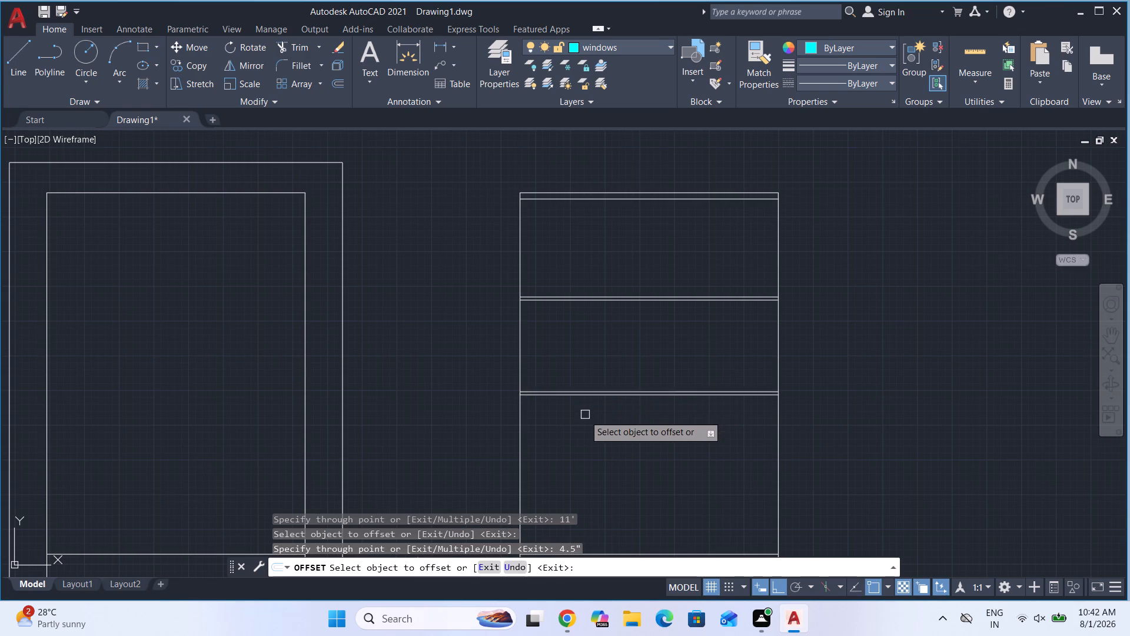
Offset the second partition's lower line 4'6" downward.
{"action": "scroll", "coordinate": [584, 415], "scroll_direction": "up", "scroll_amount": 2}
{"action": "left_click", "coordinate": [569, 368]}
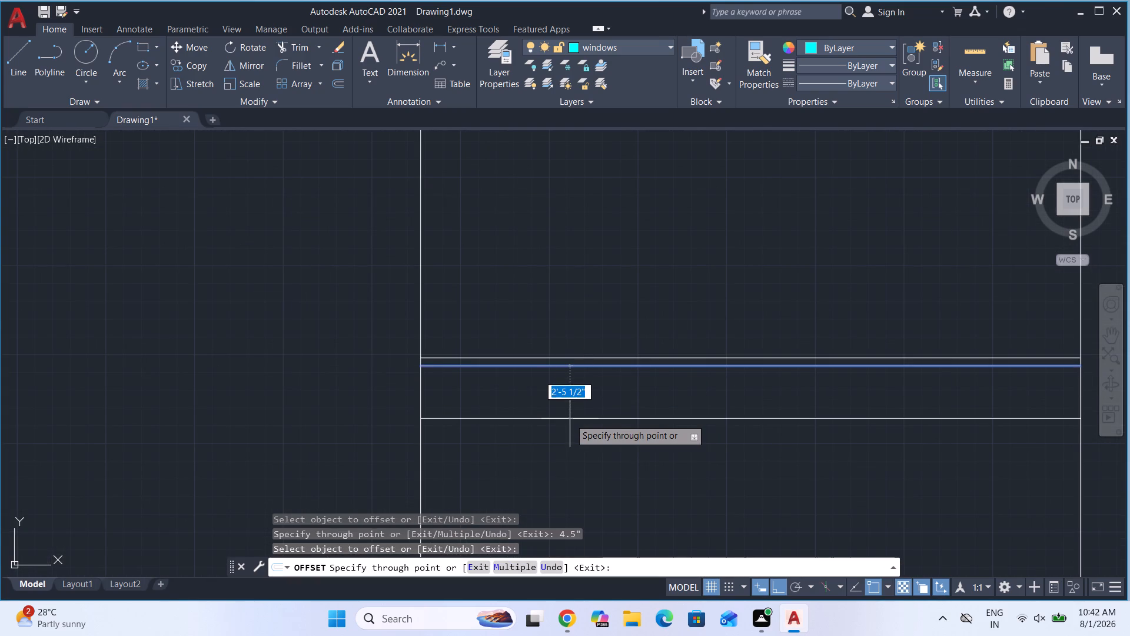
{"action": "type", "text": "4'"}
{"action": "type", "text": "6\""}
{"action": "key", "text": "Return"}
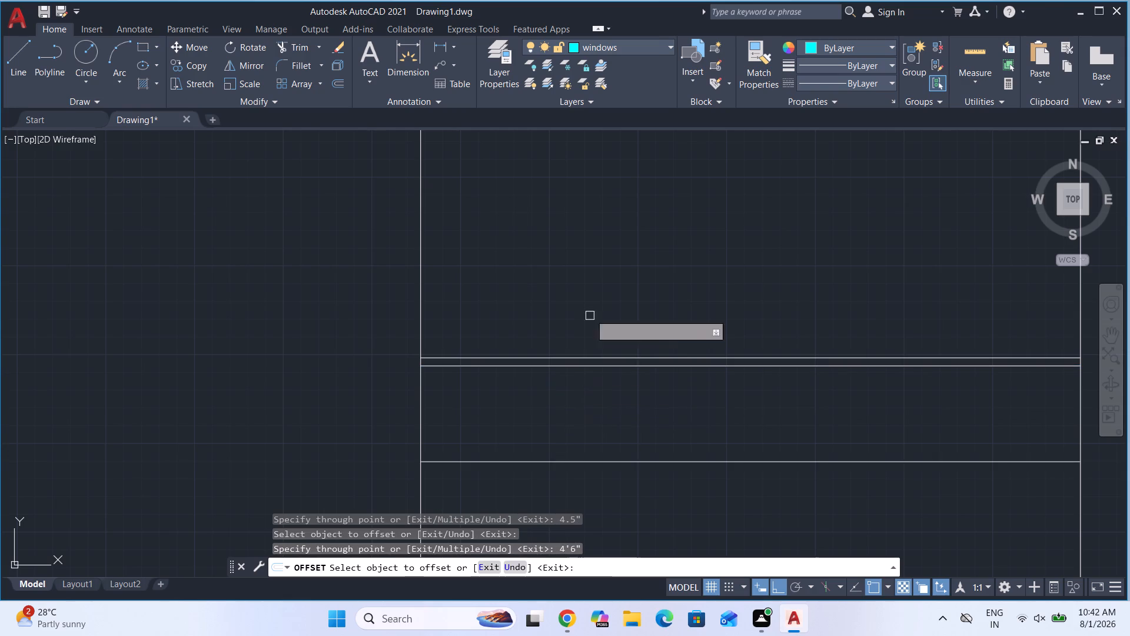
Complete the third horizontal partition in the copy by offsetting its line 4.5" downward.
{"action": "scroll", "coordinate": [595, 297], "scroll_direction": "down", "scroll_amount": 3}
{"action": "scroll", "coordinate": [594, 346], "scroll_direction": "up", "scroll_amount": 2}
{"action": "left_click", "coordinate": [599, 324]}
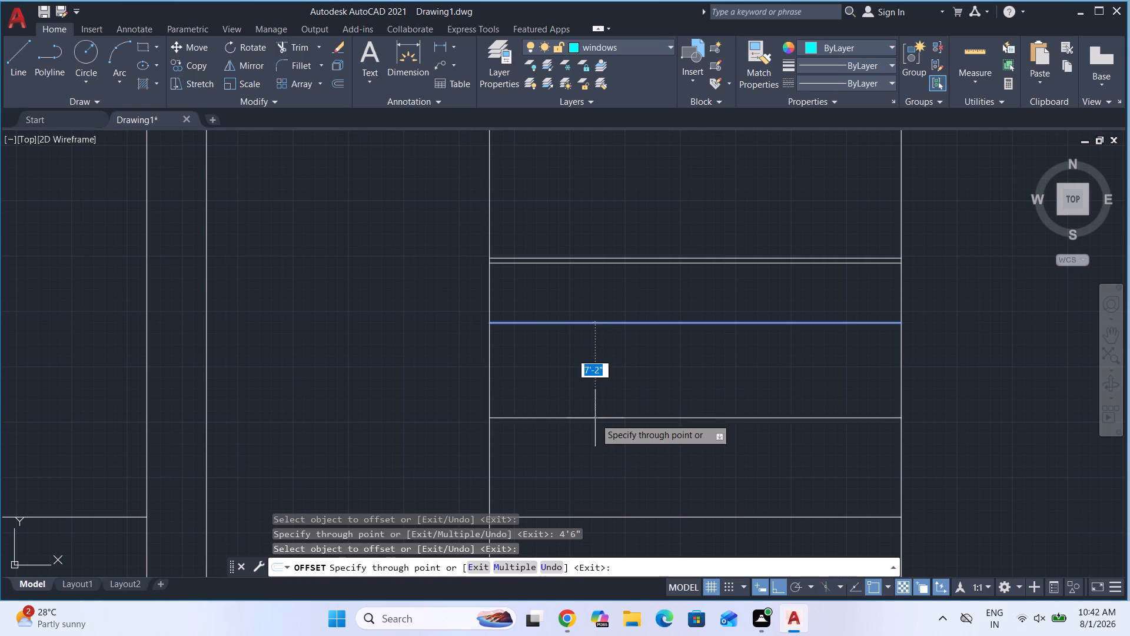
{"action": "key", "text": "4"}
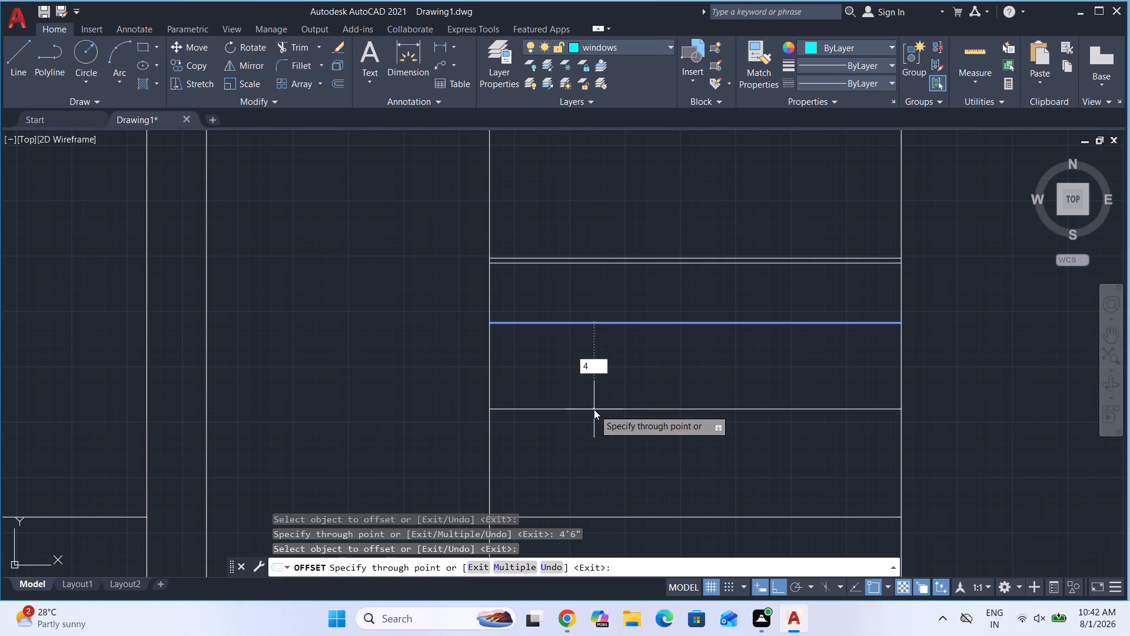
{"action": "type", "text": ".5"}
{"action": "key", "text": "shift+quotedbl"}
{"action": "key", "text": "Return"}
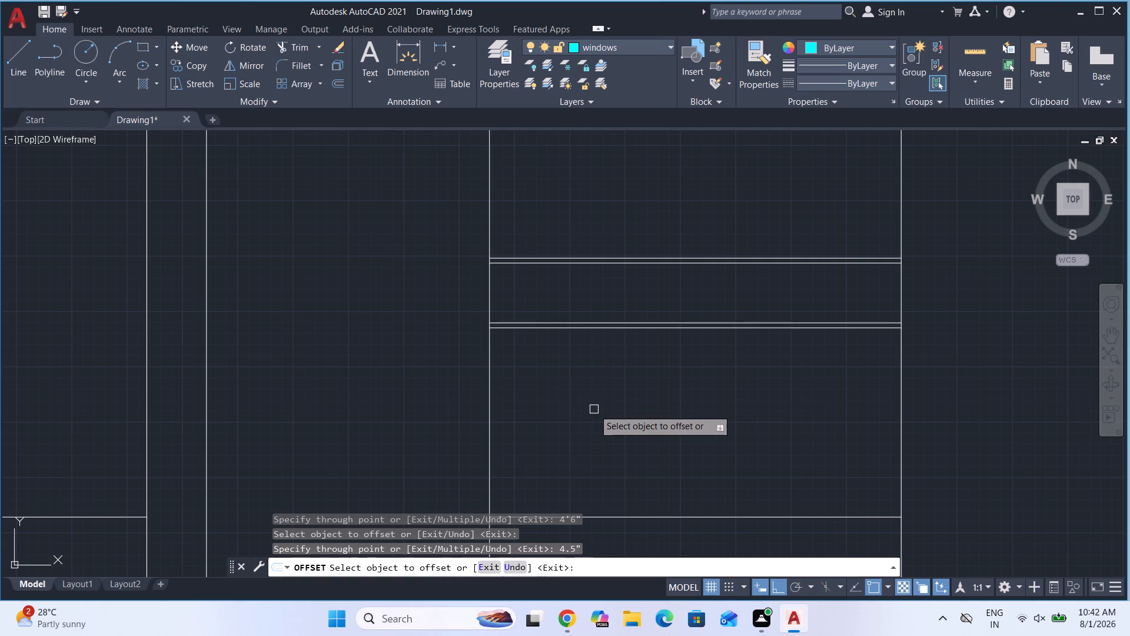
{"action": "scroll", "coordinate": [585, 330], "scroll_direction": "down", "scroll_amount": 1}
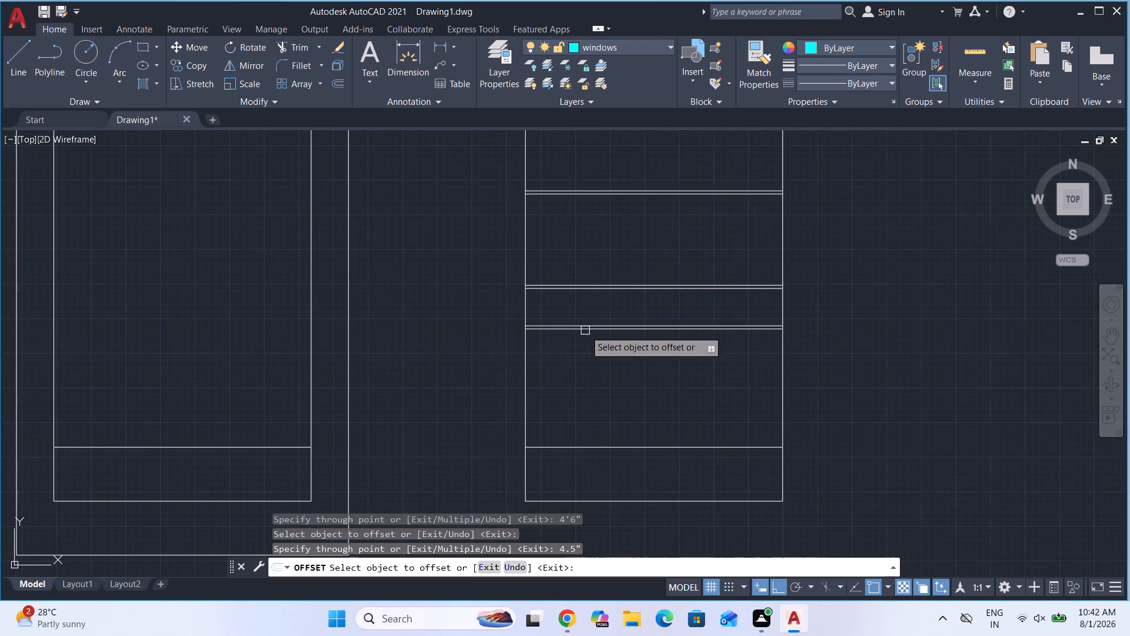
{"action": "key", "text": "Escape"}
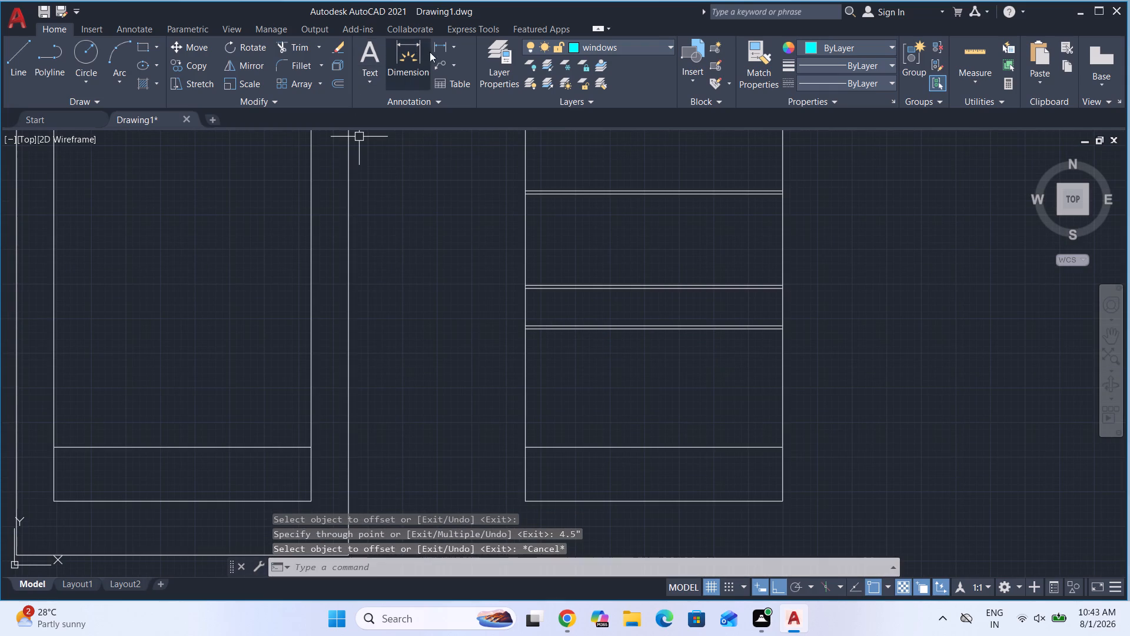
Measure the vertical distance from the third partition's lower line to the single horizontal line near the copy's bottom edge.
{"action": "left_click", "coordinate": [441, 43]}
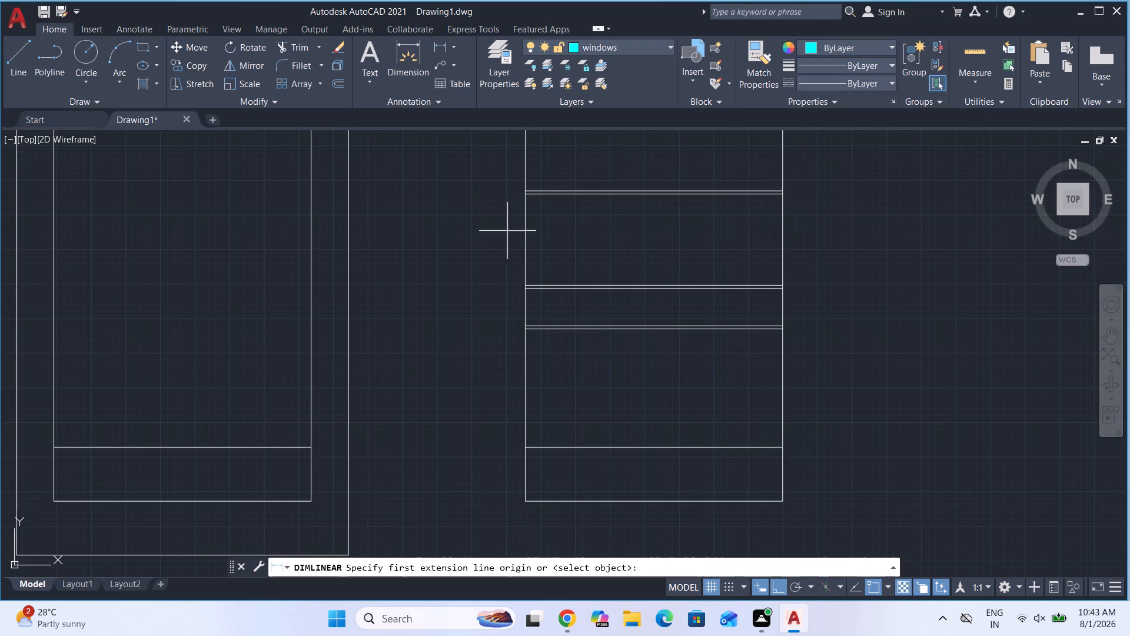
{"action": "scroll", "coordinate": [524, 343], "scroll_direction": "up", "scroll_amount": 3}
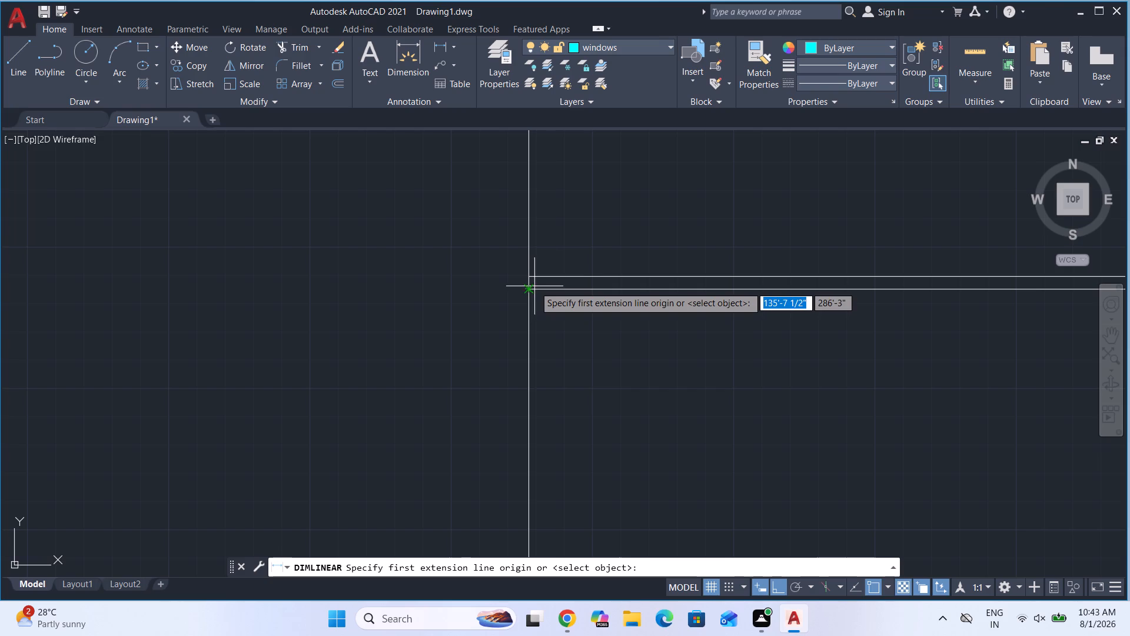
{"action": "left_click", "coordinate": [532, 288]}
{"action": "scroll", "coordinate": [531, 282], "scroll_direction": "down", "scroll_amount": 3}
{"action": "scroll", "coordinate": [537, 405], "scroll_direction": "up", "scroll_amount": 2}
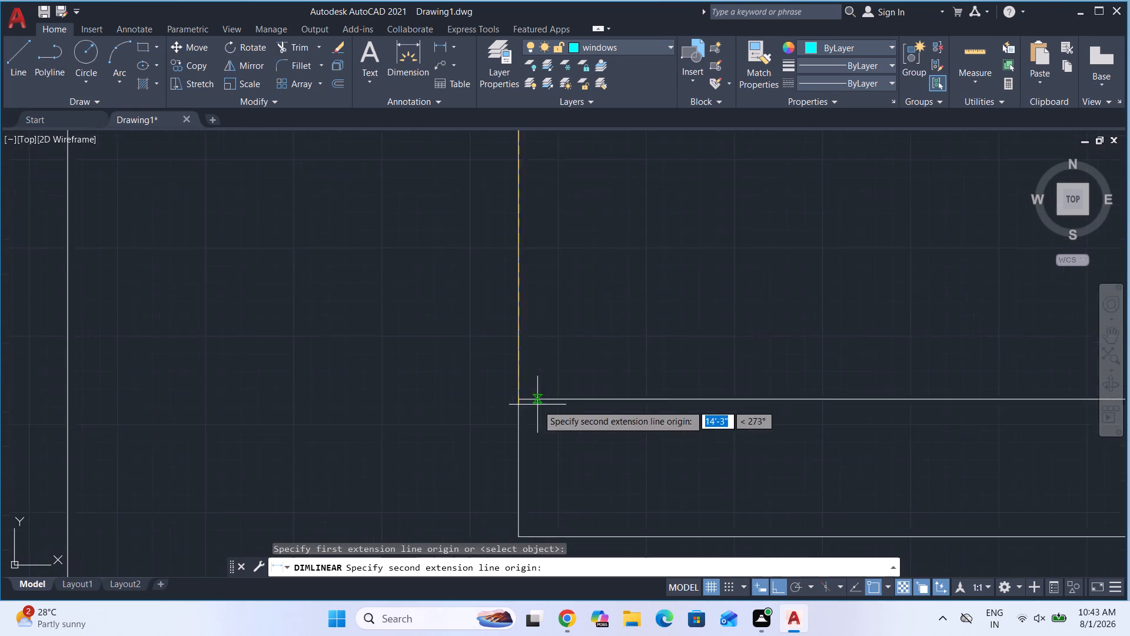
{"action": "scroll", "coordinate": [537, 405], "scroll_direction": "up", "scroll_amount": 2}
{"action": "left_click", "coordinate": [489, 391]}
{"action": "scroll", "coordinate": [521, 393], "scroll_direction": "down", "scroll_amount": 2}
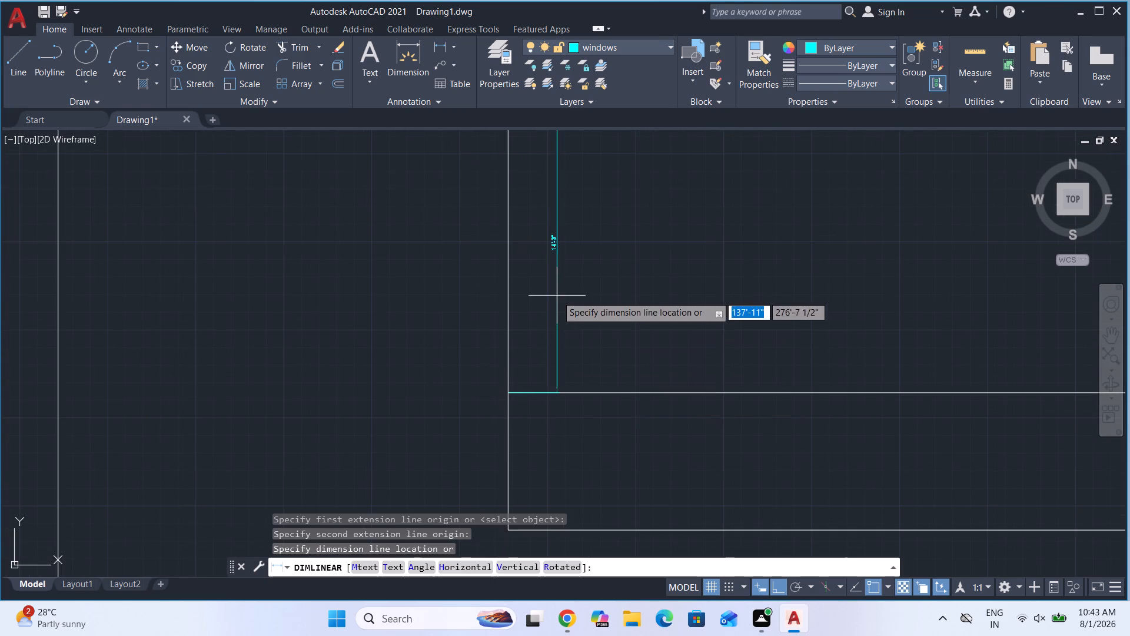
{"action": "scroll", "coordinate": [546, 239], "scroll_direction": "up", "scroll_amount": 3}
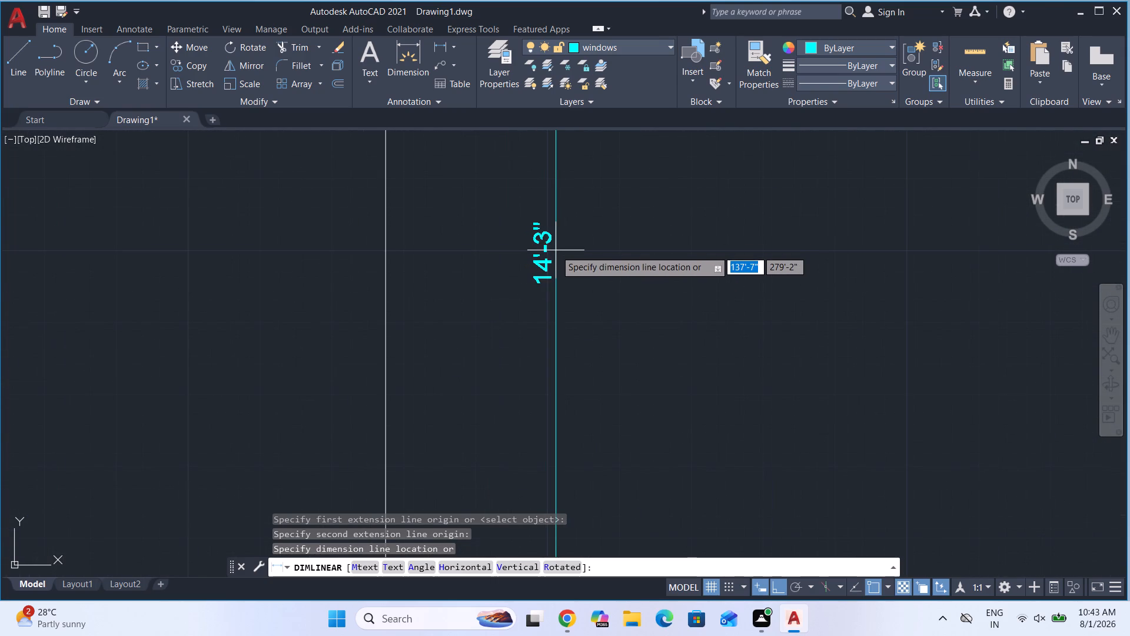
{"action": "scroll", "coordinate": [518, 263], "scroll_direction": "down", "scroll_amount": 4}
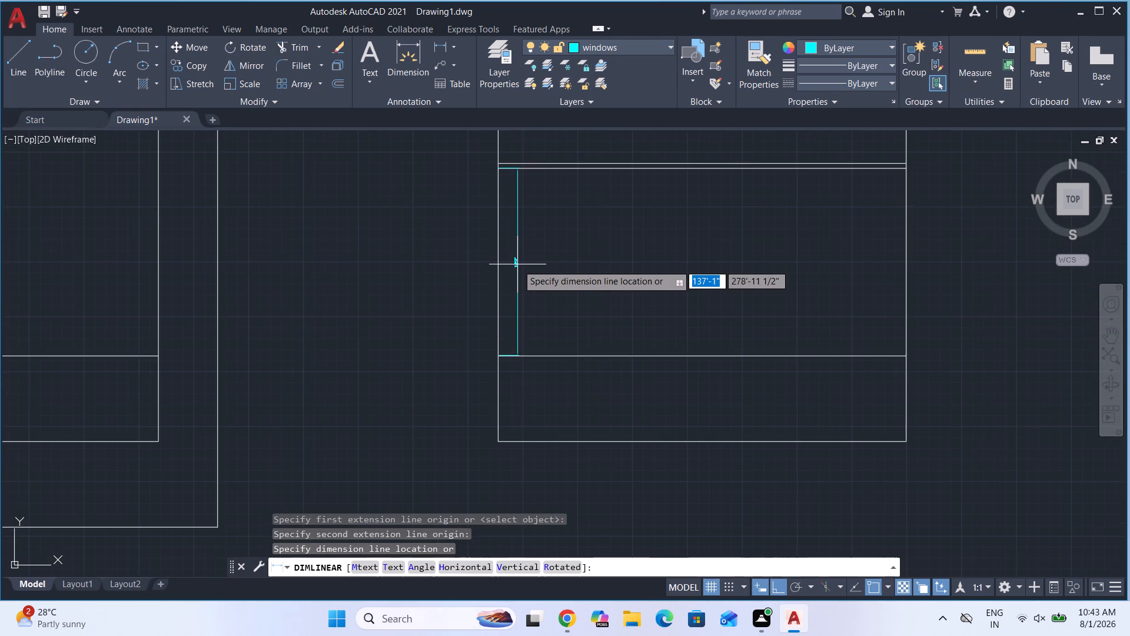
{"action": "scroll", "coordinate": [547, 269], "scroll_direction": "up", "scroll_amount": 2}
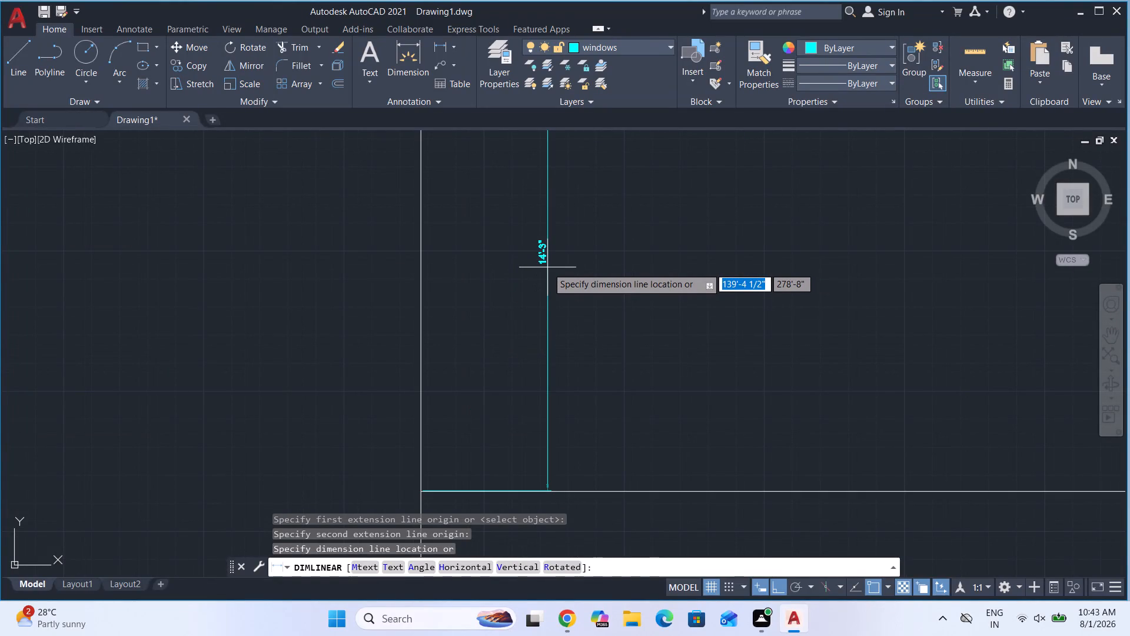
{"action": "key", "text": "Escape"}
{"action": "scroll", "coordinate": [506, 290], "scroll_direction": "down", "scroll_amount": 3}
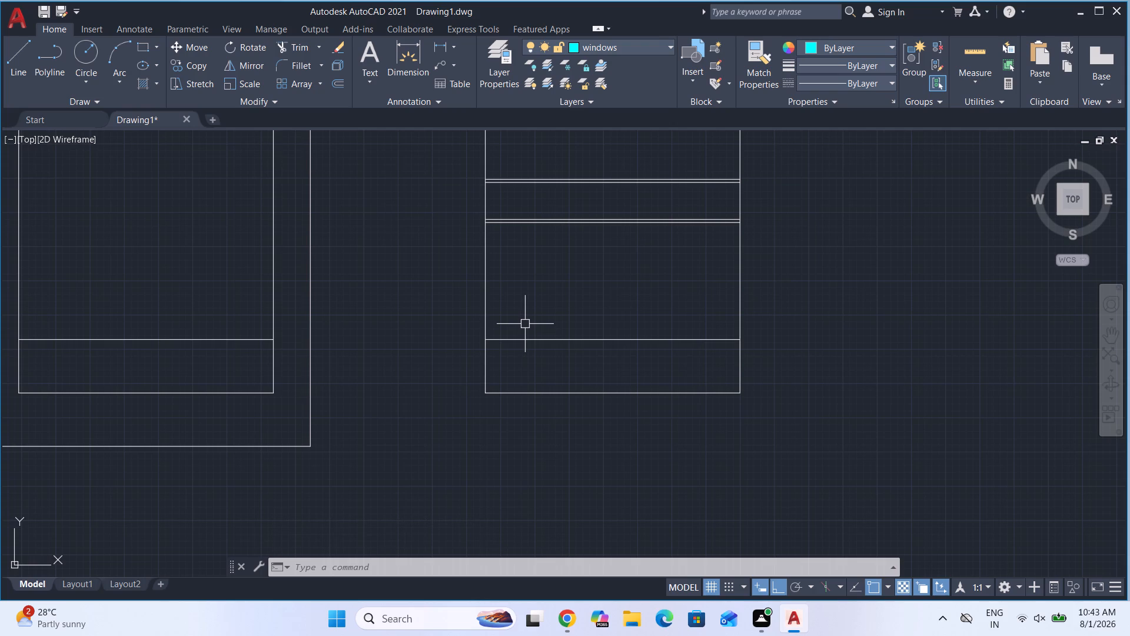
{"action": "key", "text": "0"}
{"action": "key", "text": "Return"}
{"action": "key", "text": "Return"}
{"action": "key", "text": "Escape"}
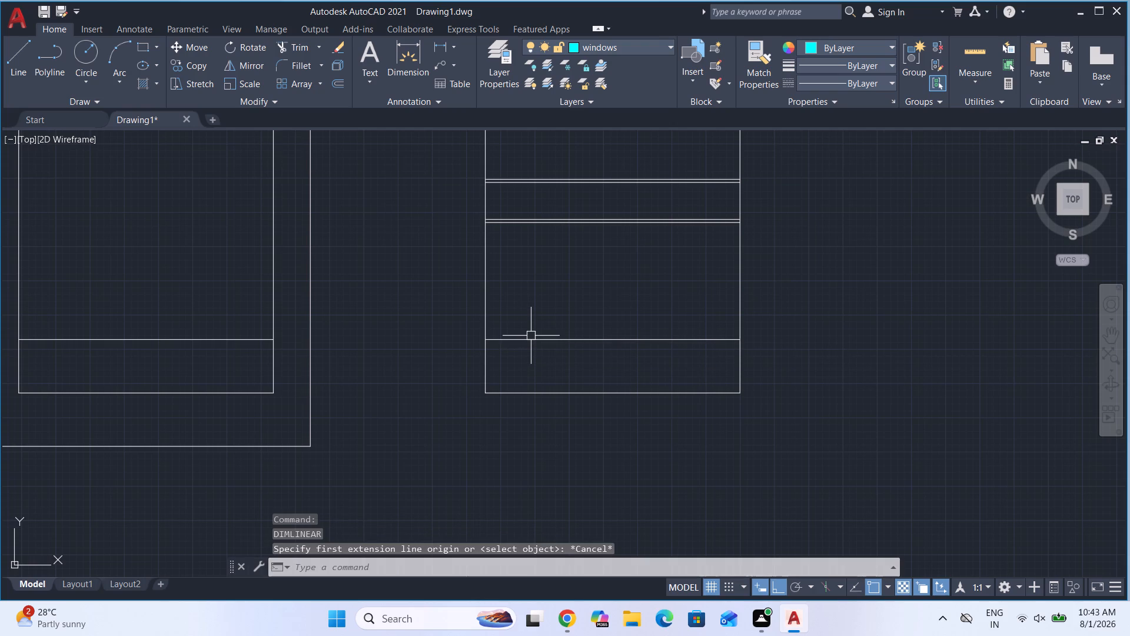
Offset the single horizontal line near the copy's bottom edge 4.5" upward to form the lowest partition wall.
{"action": "key", "text": "o"}
{"action": "key", "text": "Return"}
{"action": "key", "text": "Return"}
{"action": "left_click", "coordinate": [549, 339]}
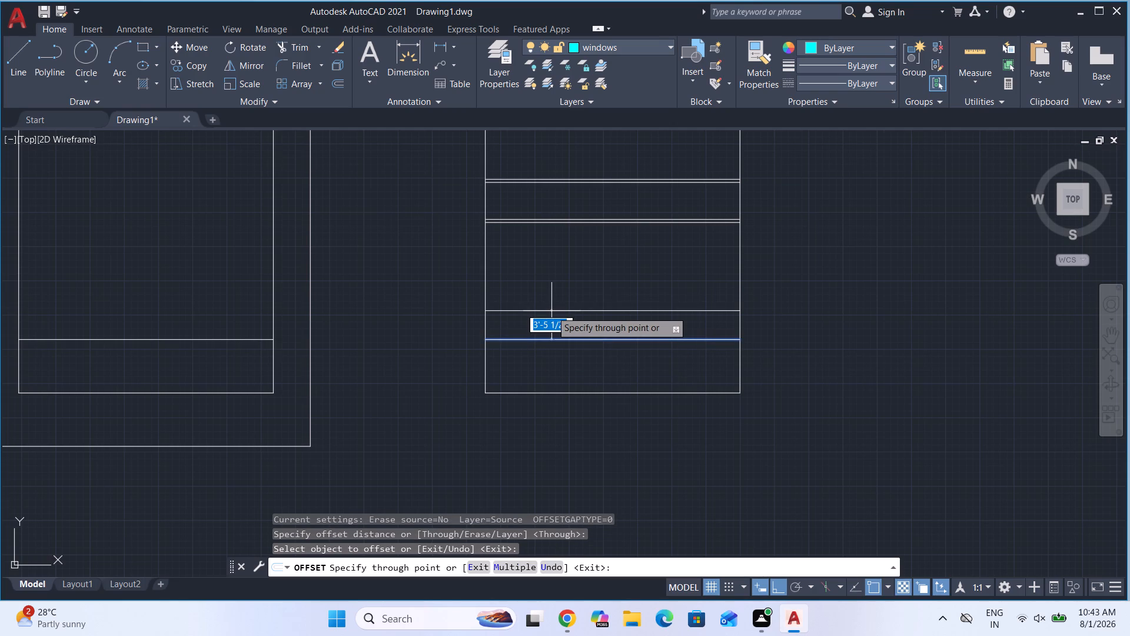
{"action": "type", "text": "4."}
{"action": "key", "text": "5"}
{"action": "key", "text": "shift+quotedbl"}
{"action": "key", "text": "Return"}
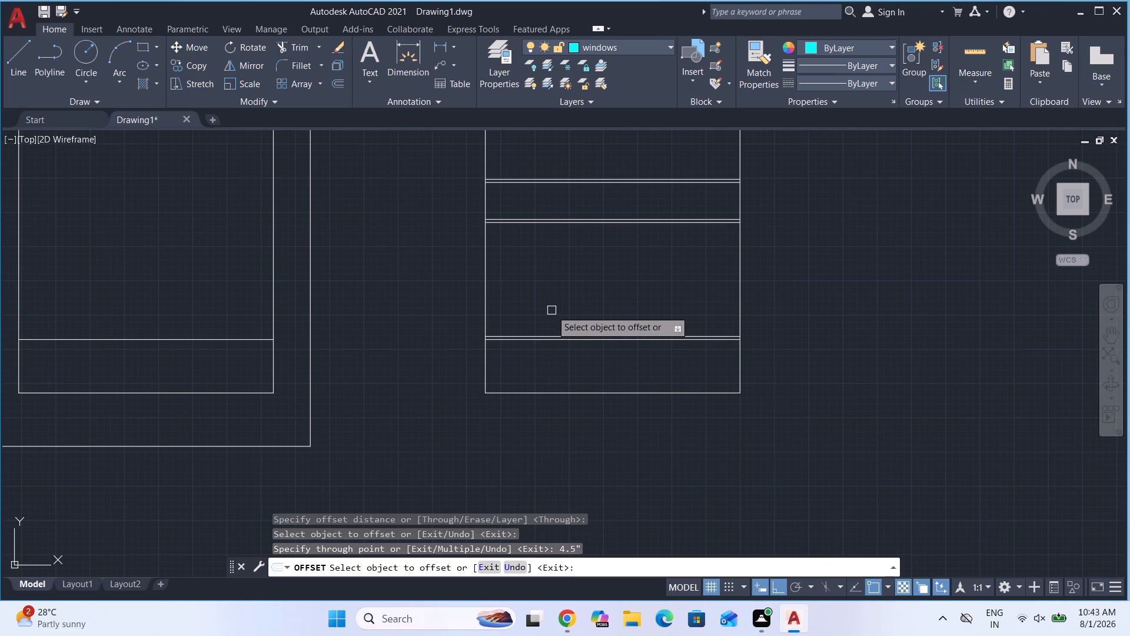
{"action": "key", "text": "Escape"}
Measure the clear vertical distance between the third partition's lower line and the lowest partition's upper line.
{"action": "left_click", "coordinate": [438, 44]}
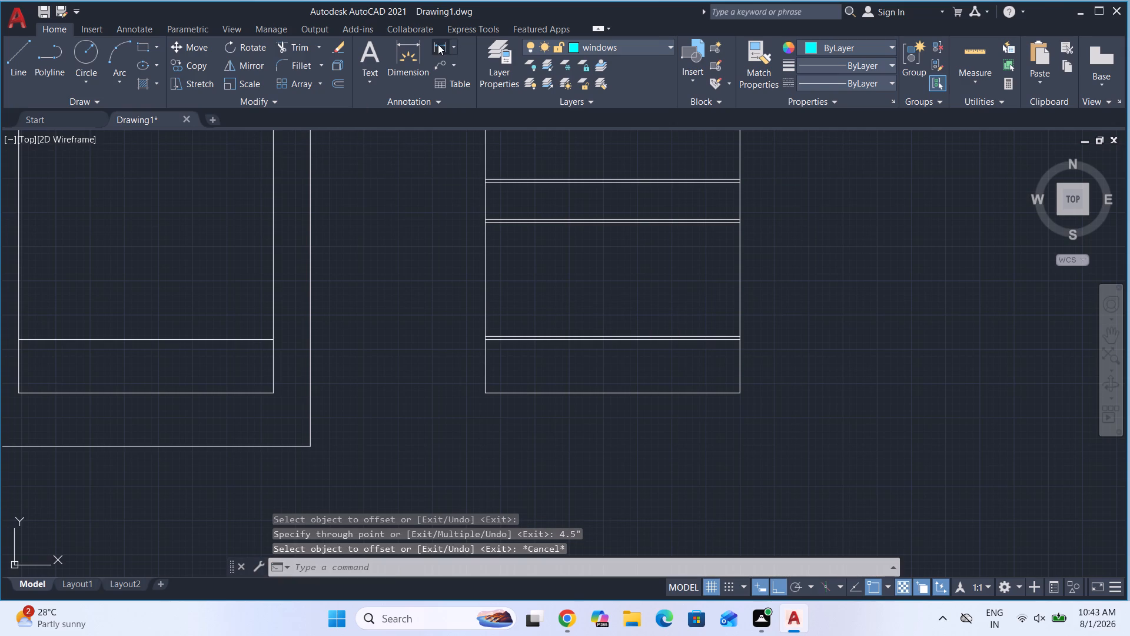
{"action": "scroll", "coordinate": [481, 234], "scroll_direction": "up", "scroll_amount": 3}
{"action": "left_click", "coordinate": [487, 201]}
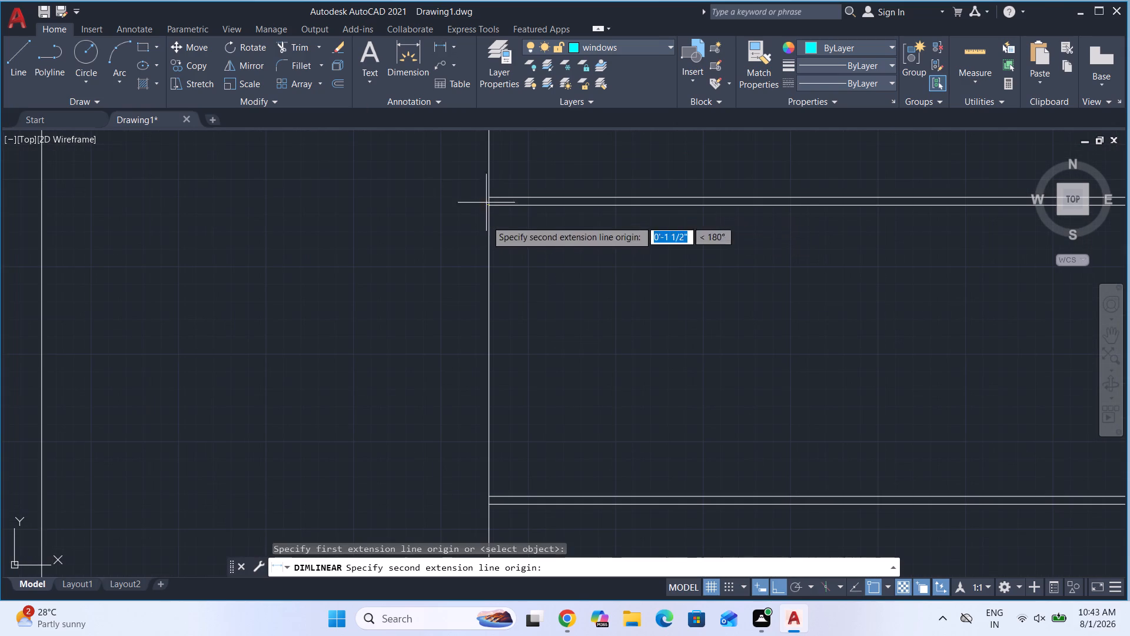
{"action": "left_click", "coordinate": [488, 493]}
{"action": "scroll", "coordinate": [547, 404], "scroll_direction": "up", "scroll_amount": 2}
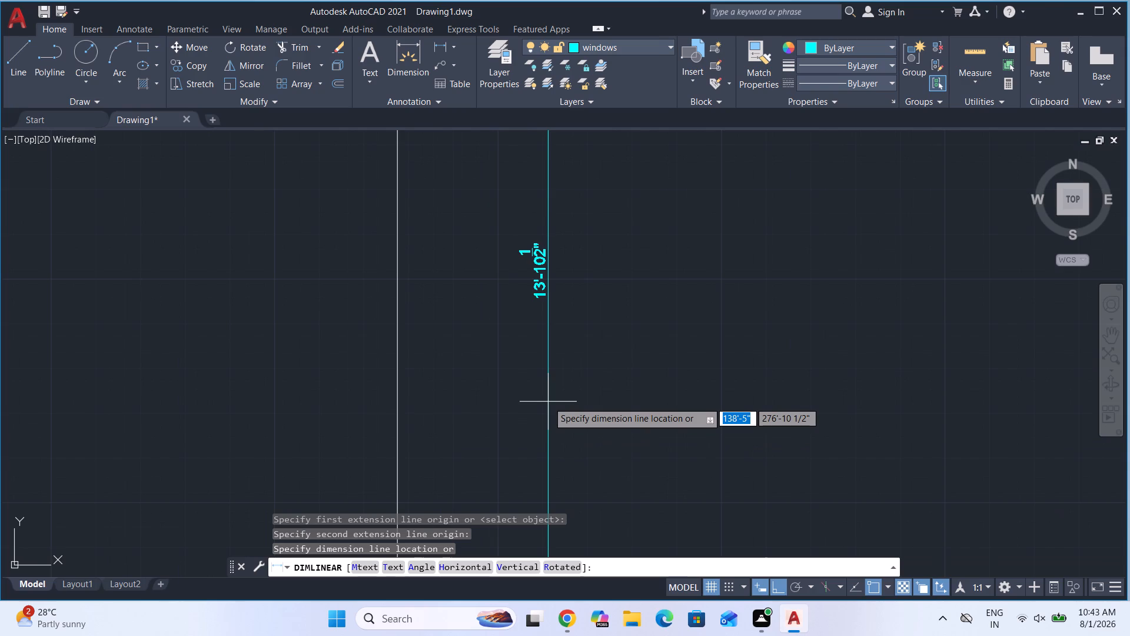
{"action": "key", "text": "Escape"}
Move both lines of the lowest partition wall 10.5" upward.
{"action": "scroll", "coordinate": [548, 401], "scroll_direction": "down", "scroll_amount": 2}
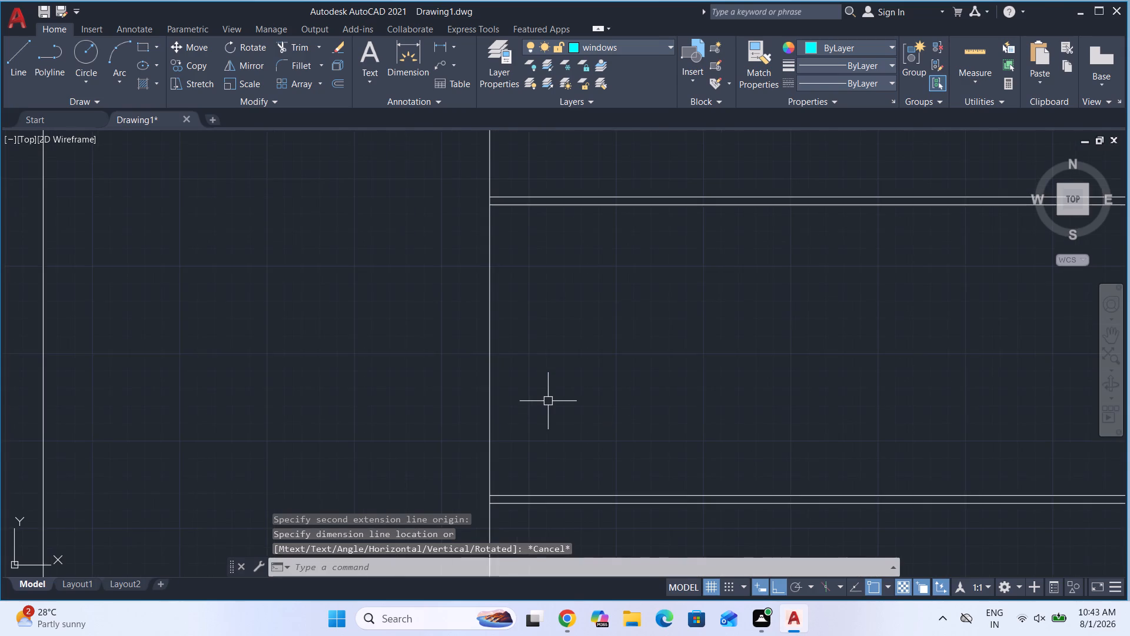
{"action": "scroll", "coordinate": [548, 401], "scroll_direction": "down", "scroll_amount": 3}
{"action": "scroll", "coordinate": [556, 432], "scroll_direction": "up", "scroll_amount": 2}
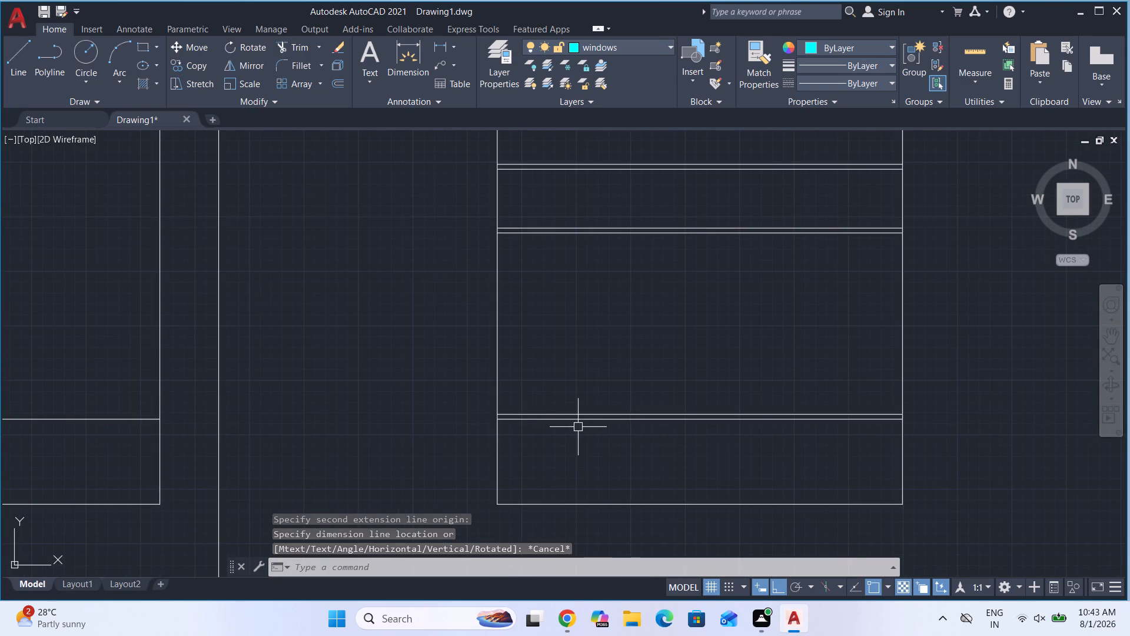
{"action": "scroll", "coordinate": [576, 426], "scroll_direction": "down", "scroll_amount": 1}
{"action": "left_click", "coordinate": [602, 439]}
{"action": "left_click", "coordinate": [577, 406]}
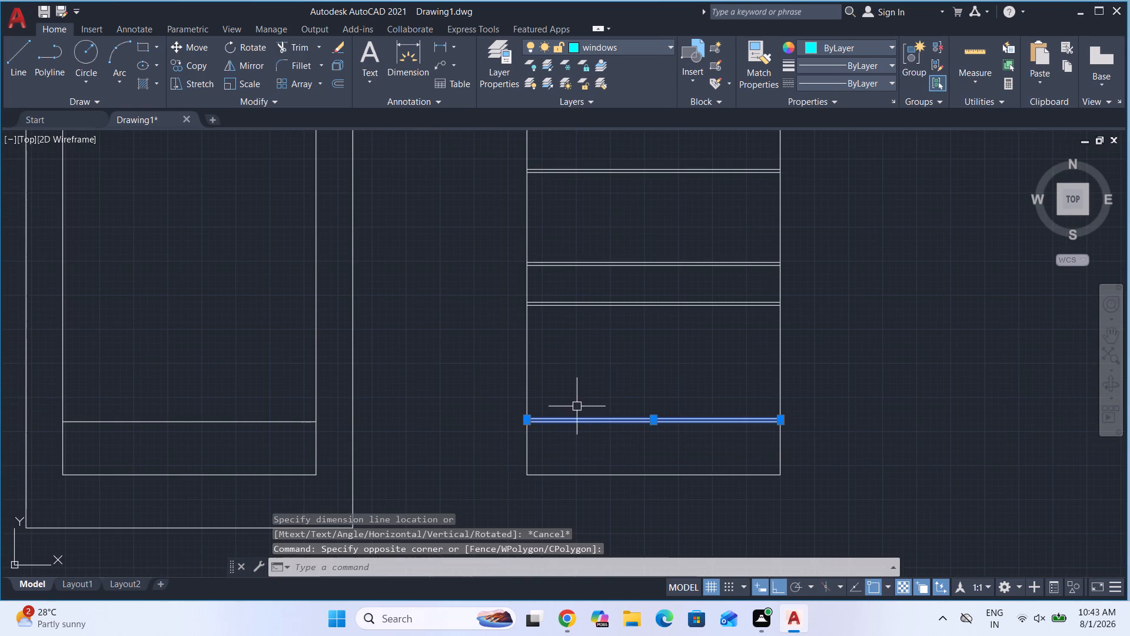
{"action": "scroll", "coordinate": [524, 430], "scroll_direction": "up", "scroll_amount": 1}
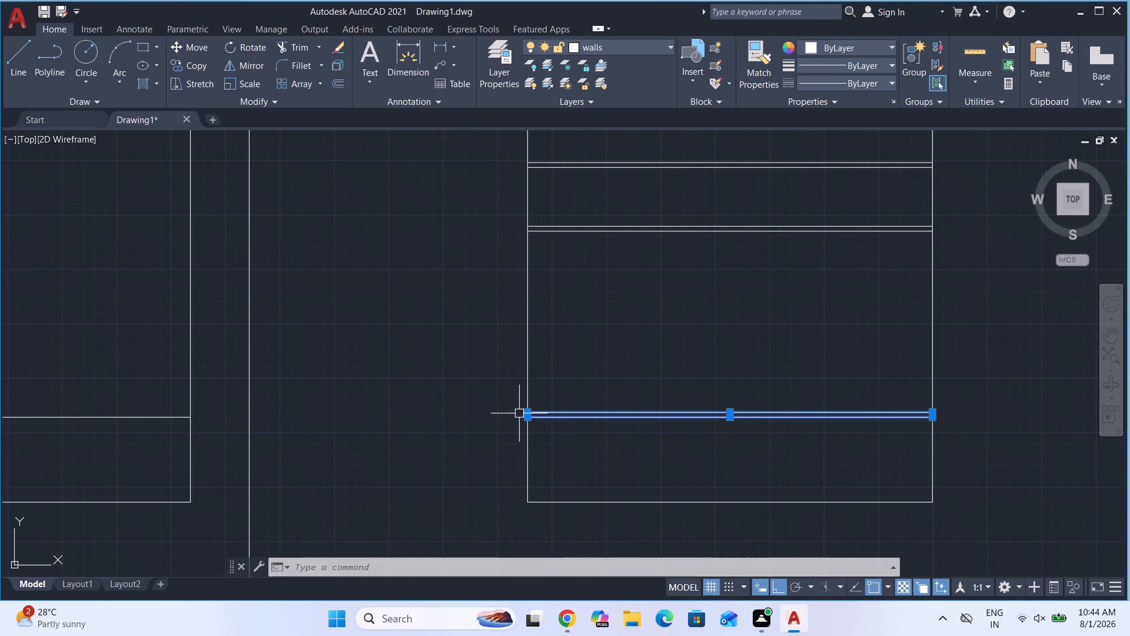
{"action": "key", "text": "m"}
{"action": "key", "text": "Return"}
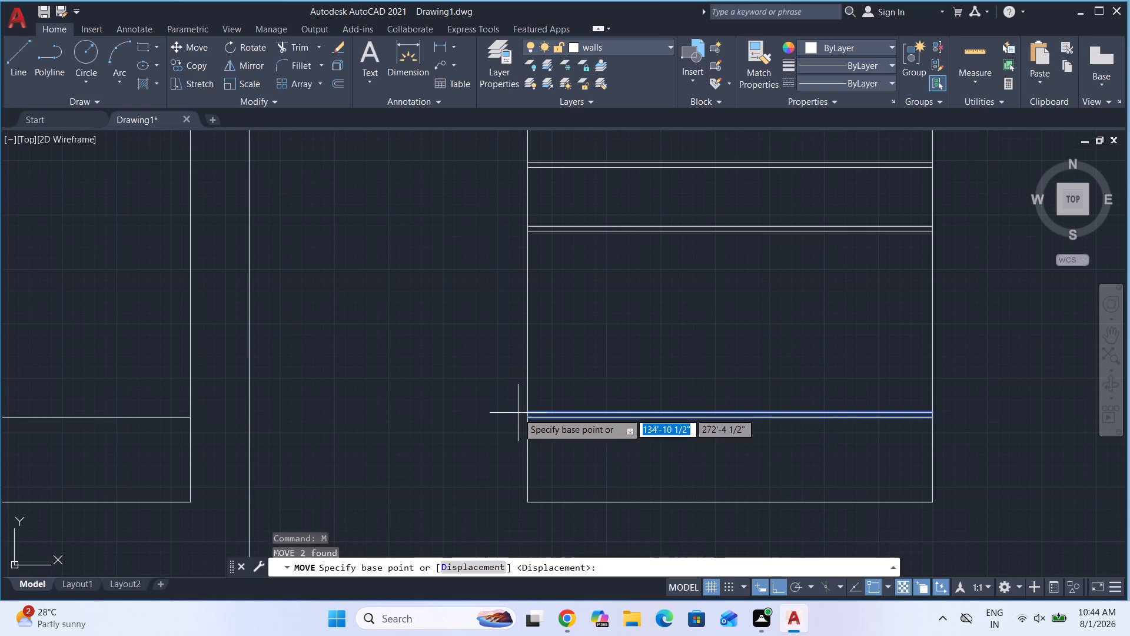
{"action": "scroll", "coordinate": [513, 418], "scroll_direction": "up", "scroll_amount": 4}
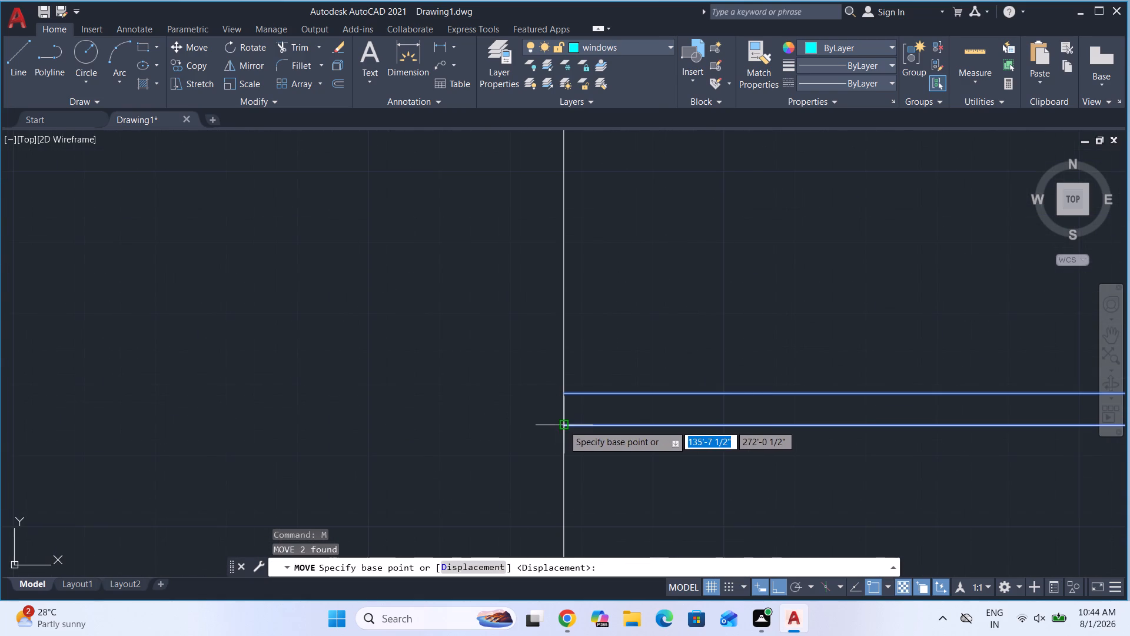
{"action": "left_click", "coordinate": [563, 425]}
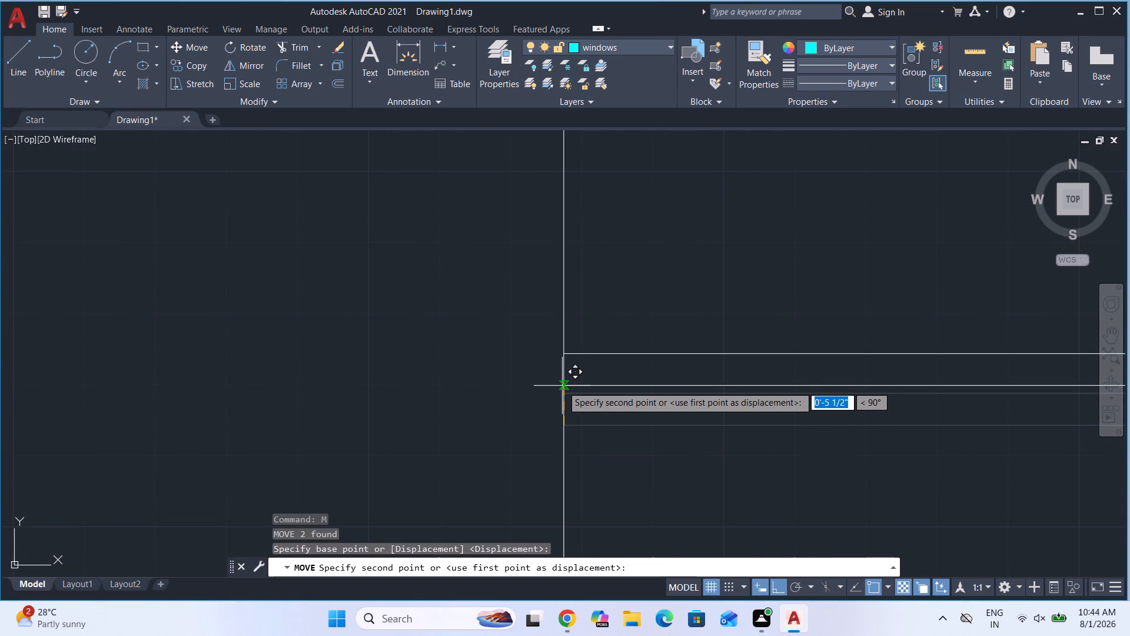
{"action": "type", "text": "10"}
{"action": "key", "text": "period"}
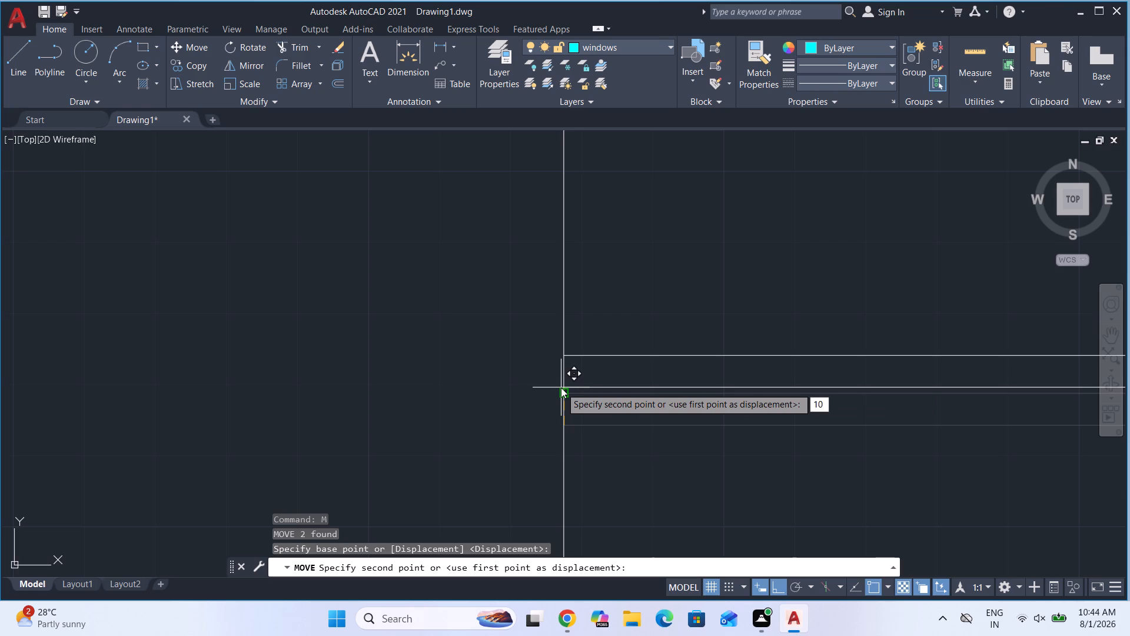
{"action": "key", "text": "5"}
{"action": "key", "text": "shift+quotedbl"}
{"action": "key", "text": "Return"}
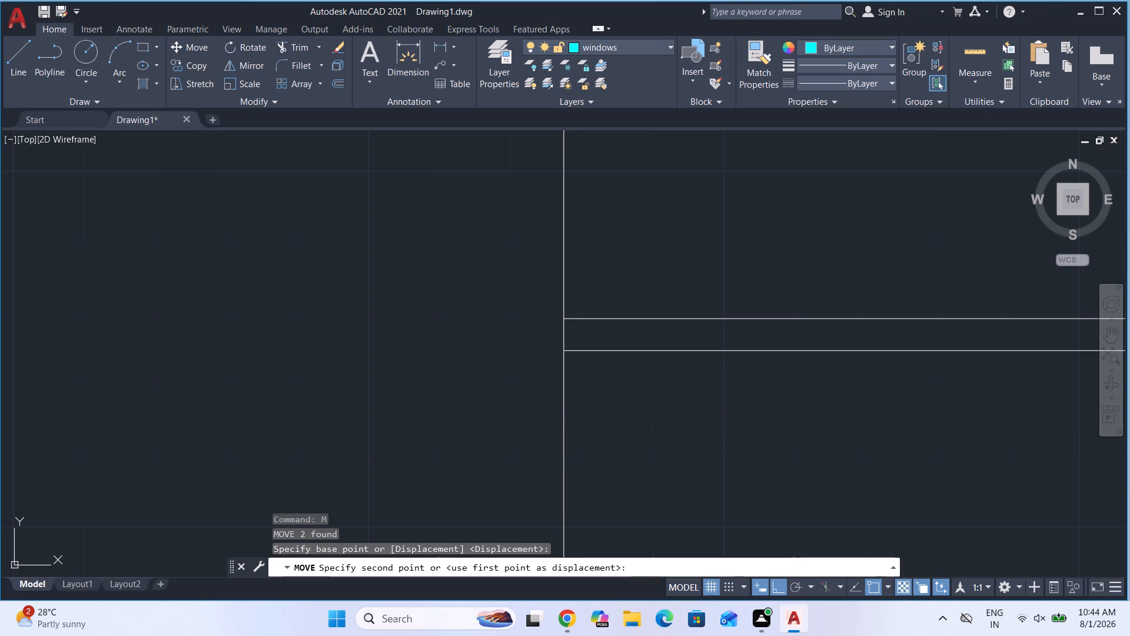
{"action": "scroll", "coordinate": [544, 364], "scroll_direction": "down", "scroll_amount": 3}
{"action": "key", "text": "Escape"}
{"action": "scroll", "coordinate": [568, 442], "scroll_direction": "down", "scroll_amount": 3}
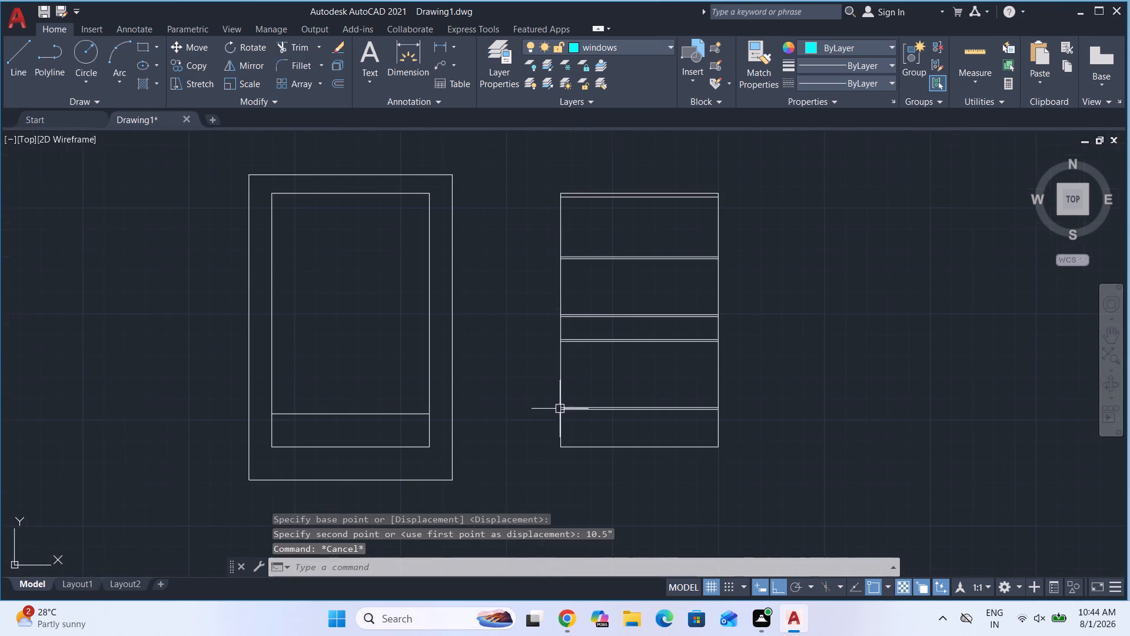
Measure the clear vertical distance between the third partition's lower line and the lowest partition's upper line.
{"action": "left_click", "coordinate": [439, 46]}
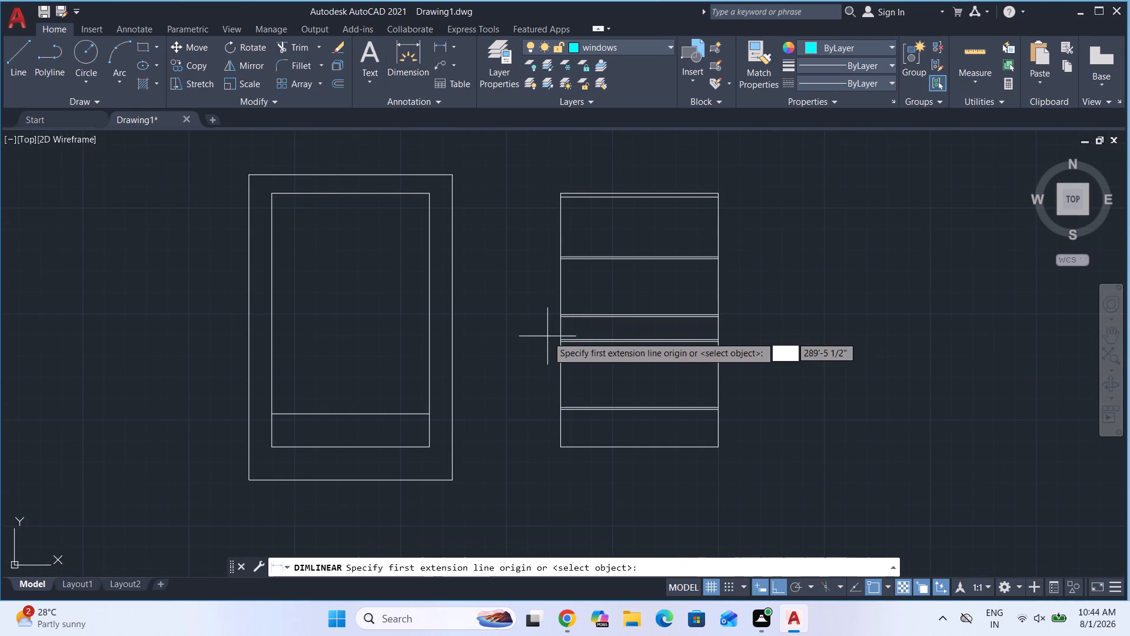
{"action": "scroll", "coordinate": [553, 346], "scroll_direction": "up", "scroll_amount": 6}
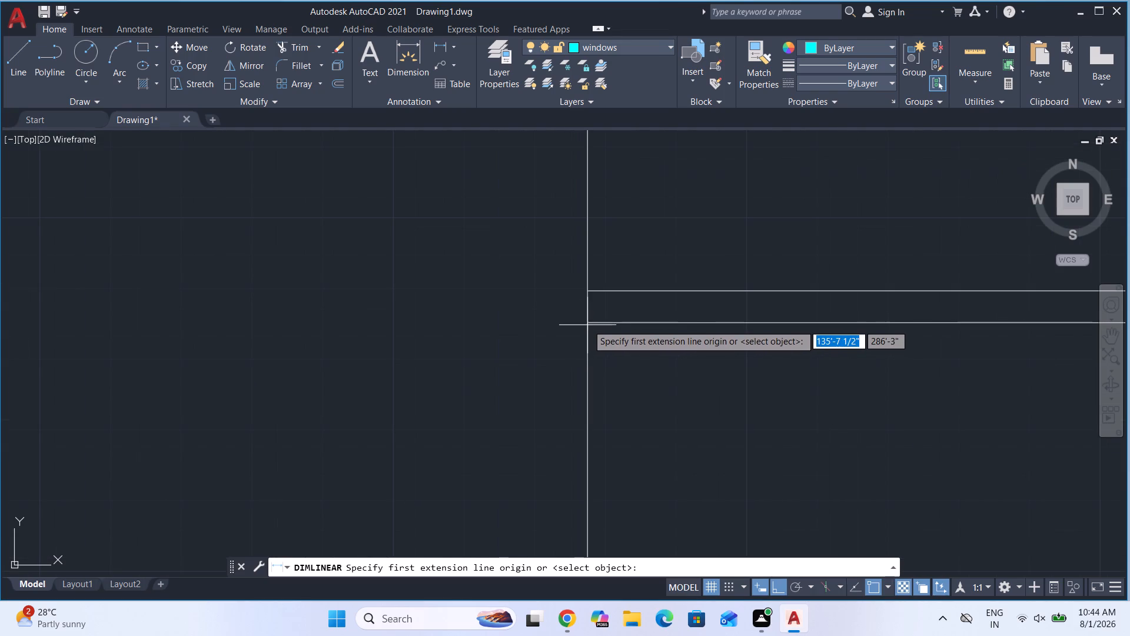
{"action": "left_click", "coordinate": [587, 324]}
{"action": "scroll", "coordinate": [583, 316], "scroll_direction": "down", "scroll_amount": 5}
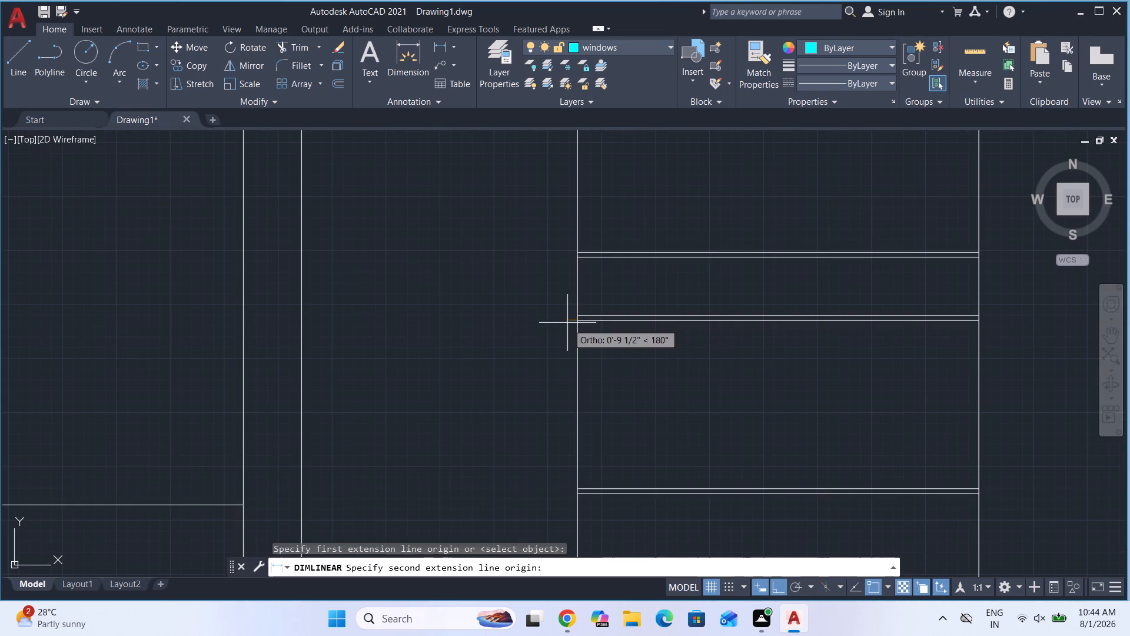
{"action": "scroll", "coordinate": [587, 485], "scroll_direction": "up", "scroll_amount": 4}
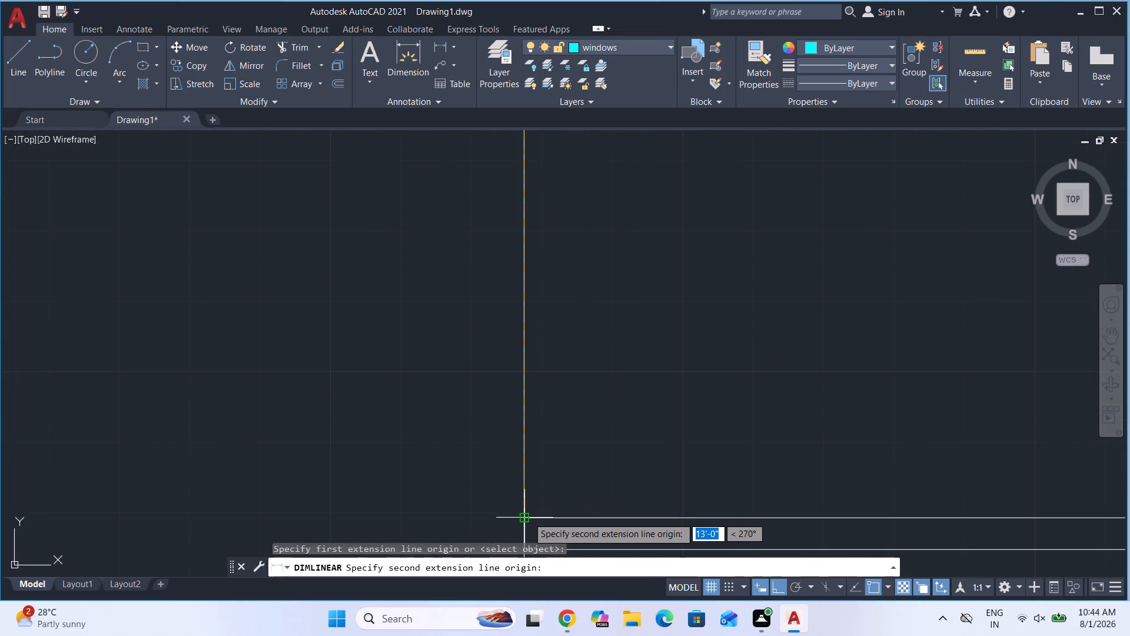
{"action": "left_click", "coordinate": [528, 517]}
{"action": "scroll", "coordinate": [623, 377], "scroll_direction": "up", "scroll_amount": 2}
{"action": "scroll", "coordinate": [624, 377], "scroll_direction": "down", "scroll_amount": 5}
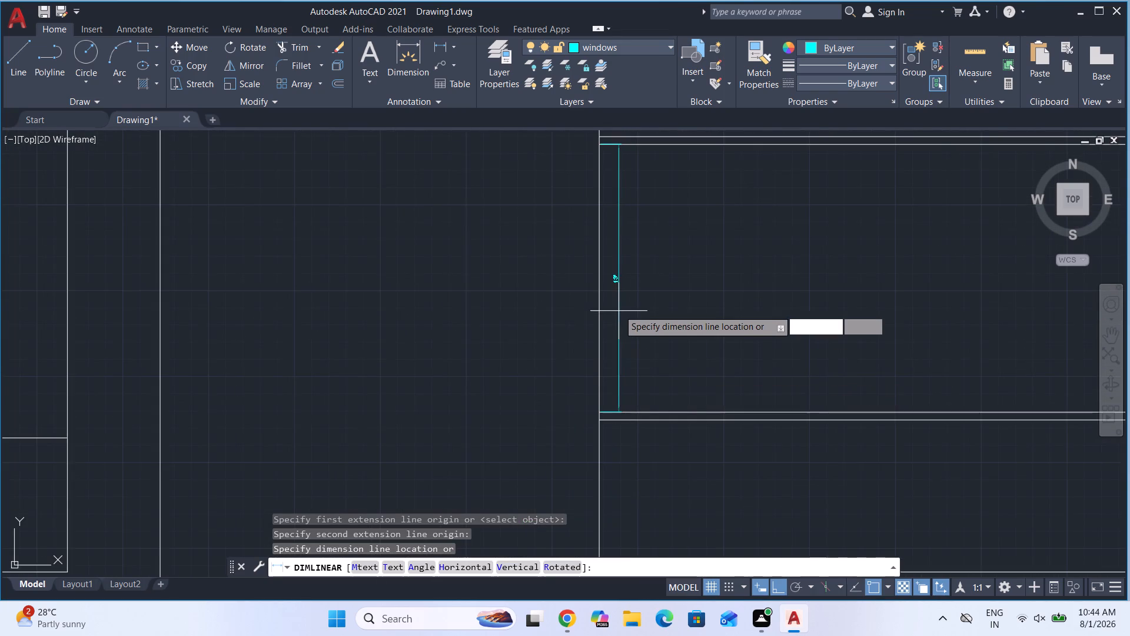
{"action": "scroll", "coordinate": [619, 309], "scroll_direction": "up", "scroll_amount": 2}
{"action": "key", "text": "Escape"}
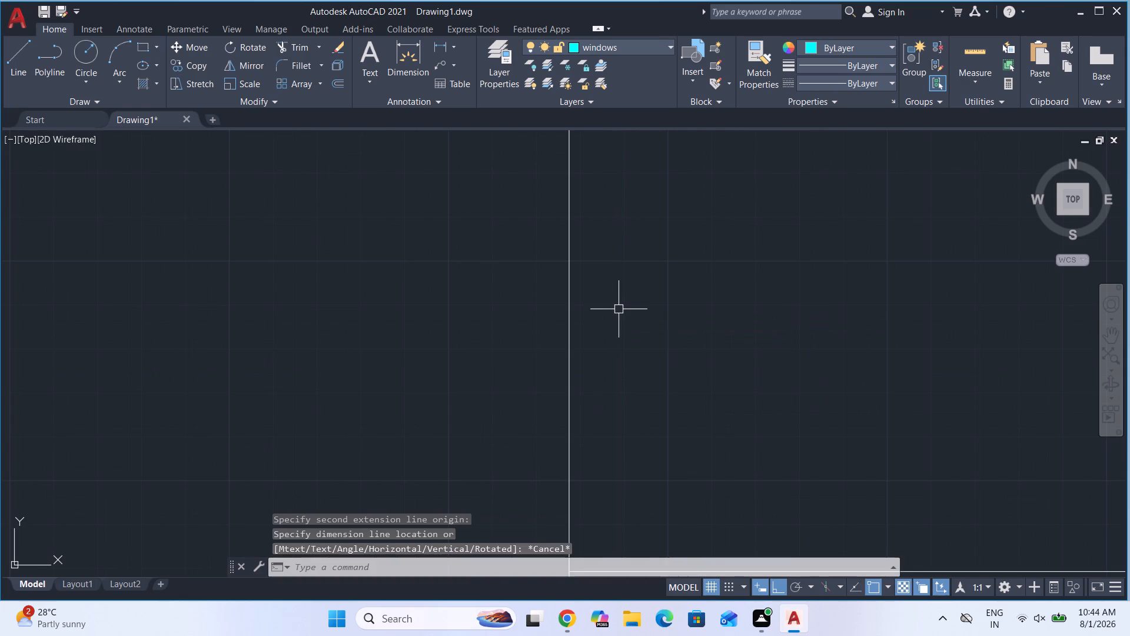
Measure the vertical distance from the lowest partition's lower line to the copied rectangle's bottom edge.
{"action": "scroll", "coordinate": [620, 312], "scroll_direction": "down", "scroll_amount": 5}
{"action": "scroll", "coordinate": [633, 377], "scroll_direction": "up", "scroll_amount": 1}
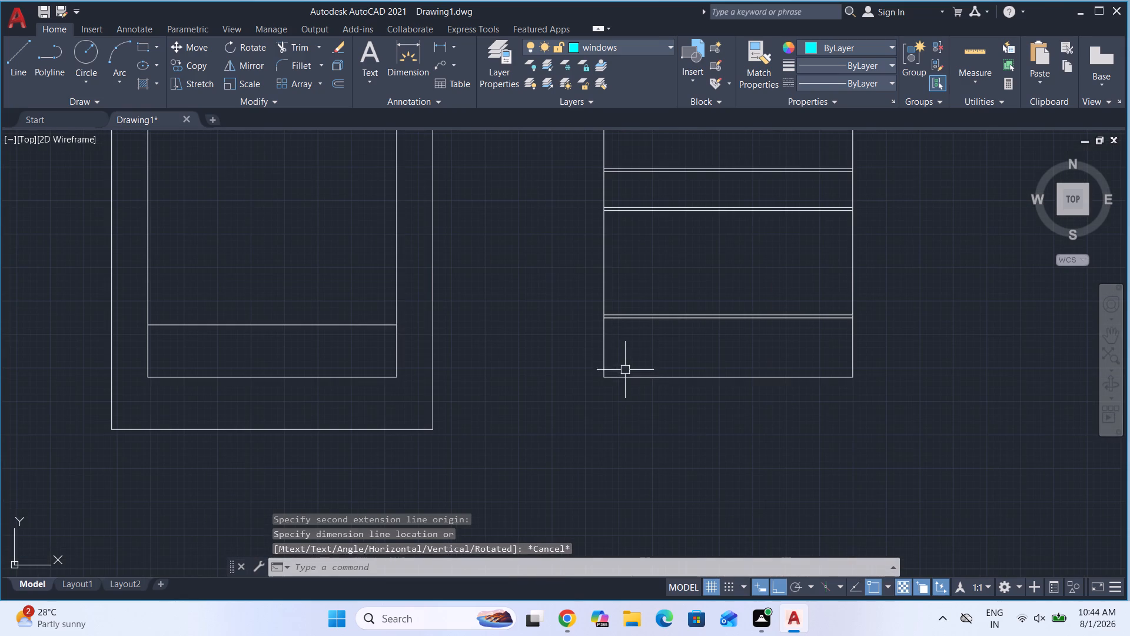
{"action": "left_click", "coordinate": [441, 46]}
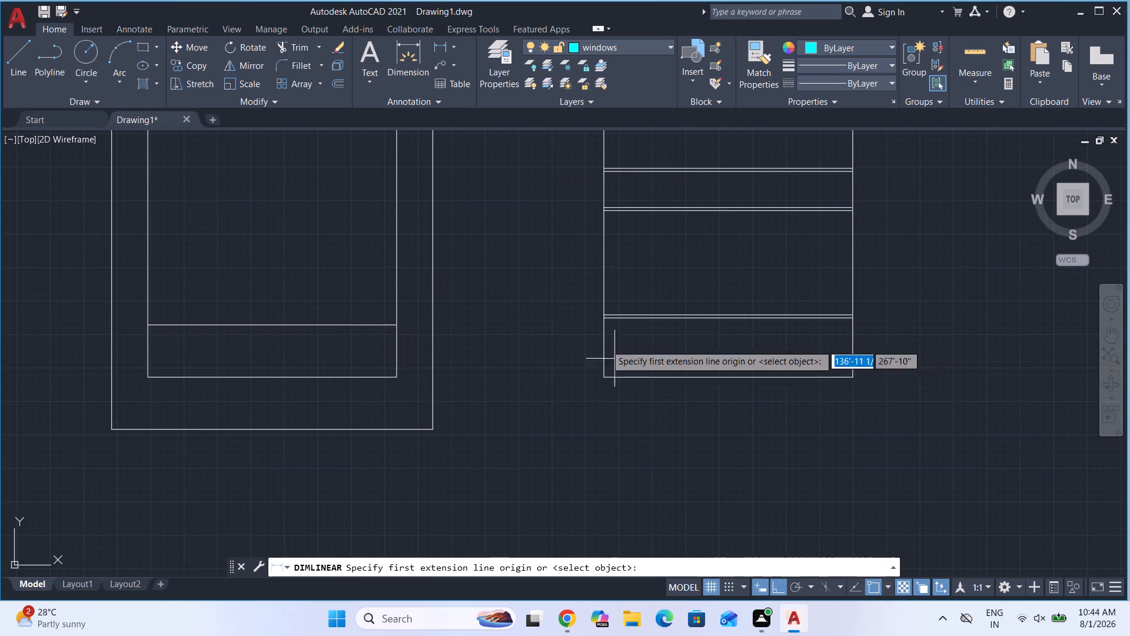
{"action": "scroll", "coordinate": [606, 343], "scroll_direction": "up", "scroll_amount": 5}
{"action": "left_click", "coordinate": [592, 155]}
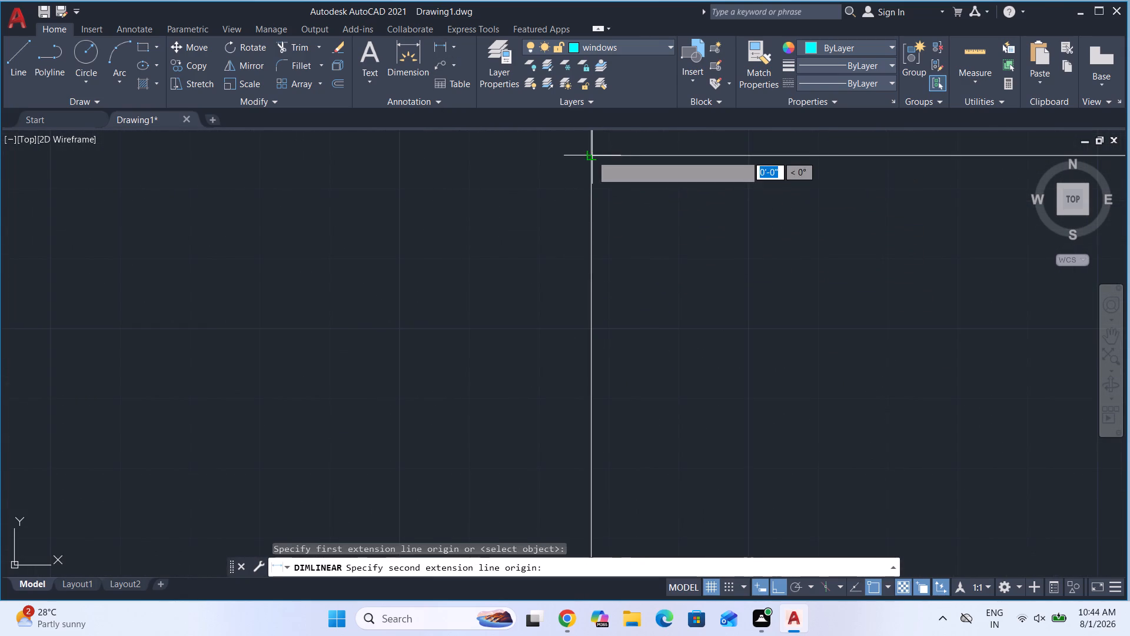
{"action": "scroll", "coordinate": [583, 158], "scroll_direction": "down", "scroll_amount": 5}
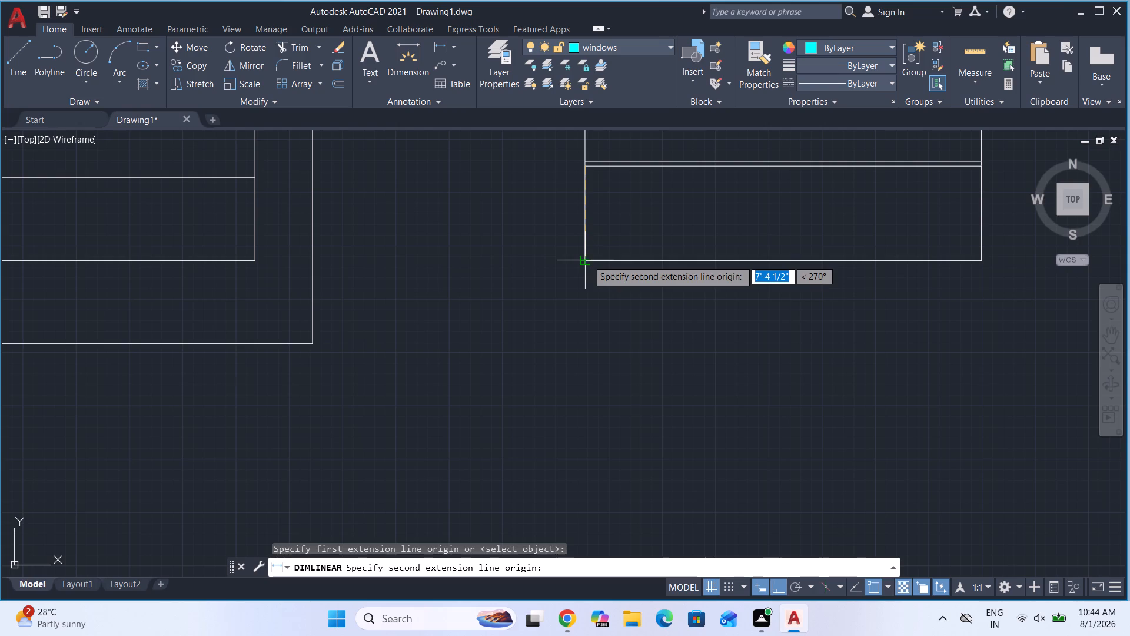
{"action": "left_click", "coordinate": [587, 260]}
{"action": "scroll", "coordinate": [624, 239], "scroll_direction": "up", "scroll_amount": 2}
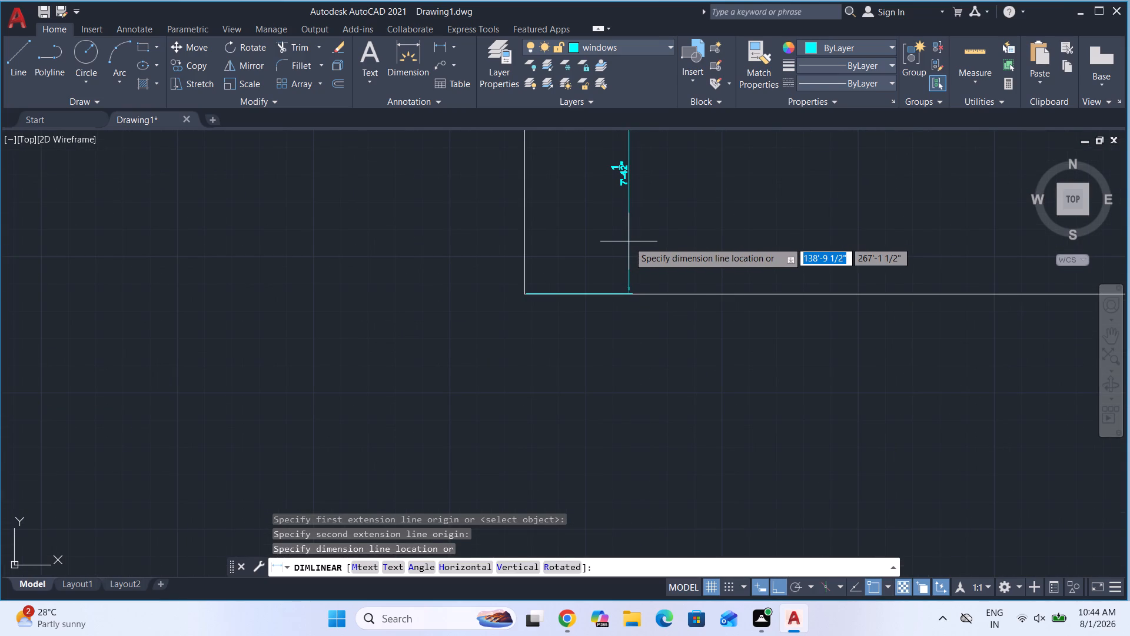
{"action": "key", "text": "Escape"}
{"action": "key", "text": "Escape"}
{"action": "key", "text": "Escape"}
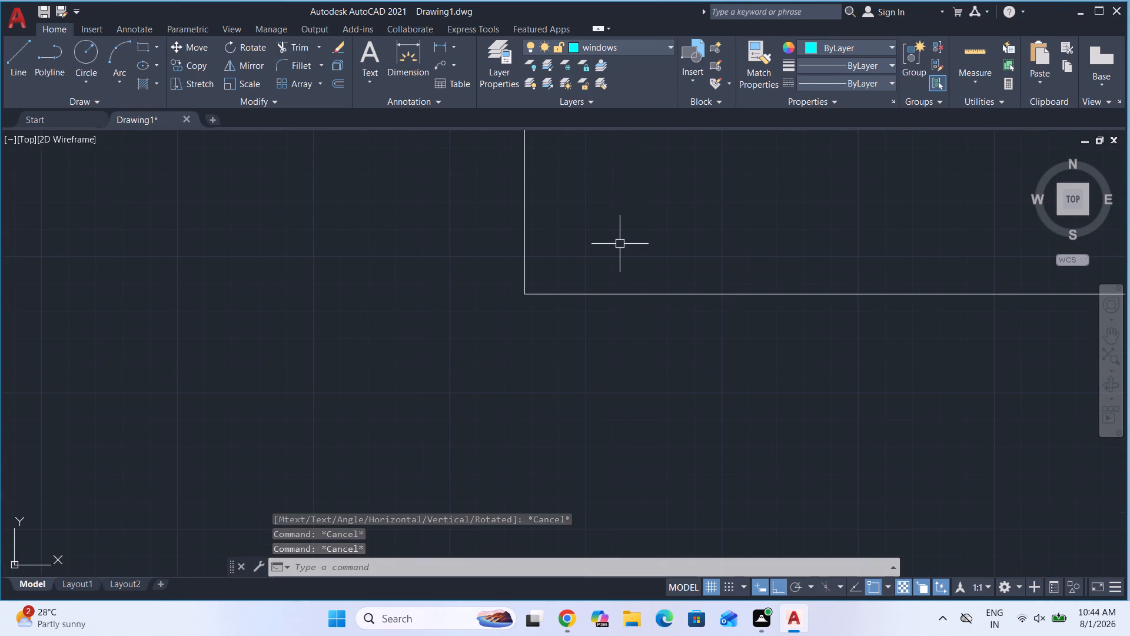
Offset the copied rectangle's bottom edge 9" upward to form the bottom wall.
{"action": "scroll", "coordinate": [468, 327], "scroll_direction": "down", "scroll_amount": 4}
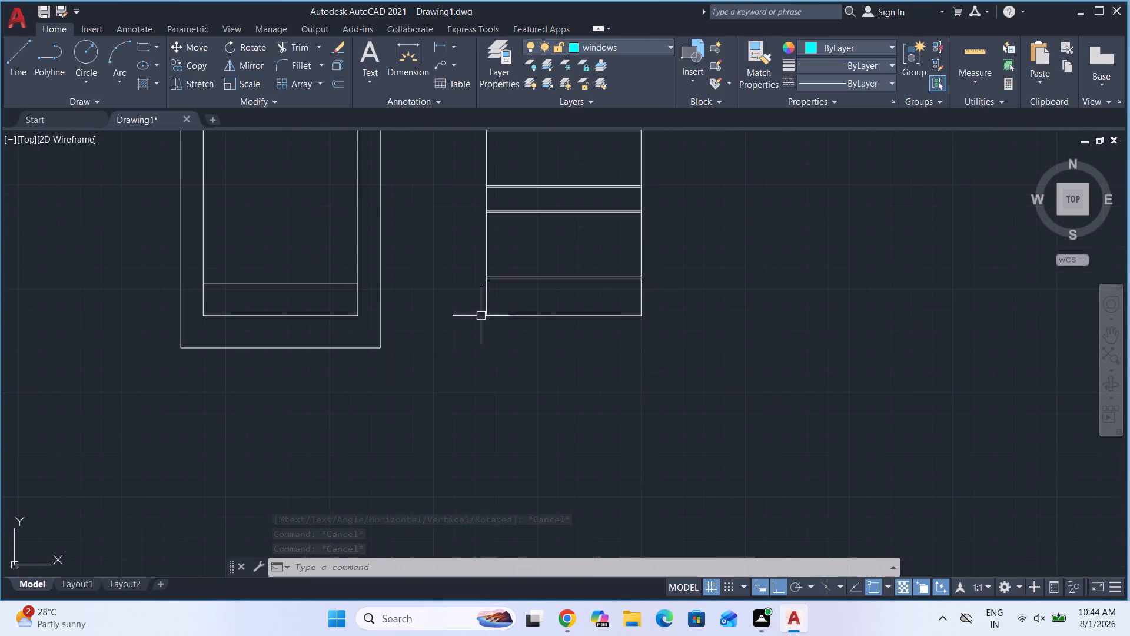
{"action": "scroll", "coordinate": [526, 287], "scroll_direction": "up", "scroll_amount": 1}
{"action": "scroll", "coordinate": [461, 281], "scroll_direction": "up", "scroll_amount": 1}
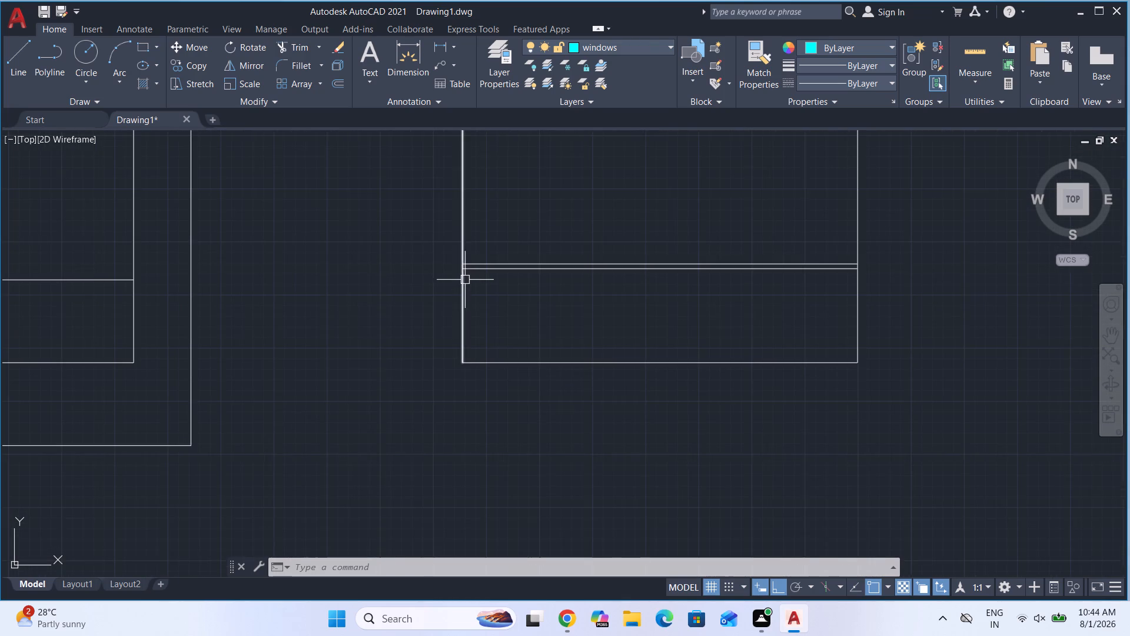
{"action": "scroll", "coordinate": [473, 280], "scroll_direction": "up", "scroll_amount": 1}
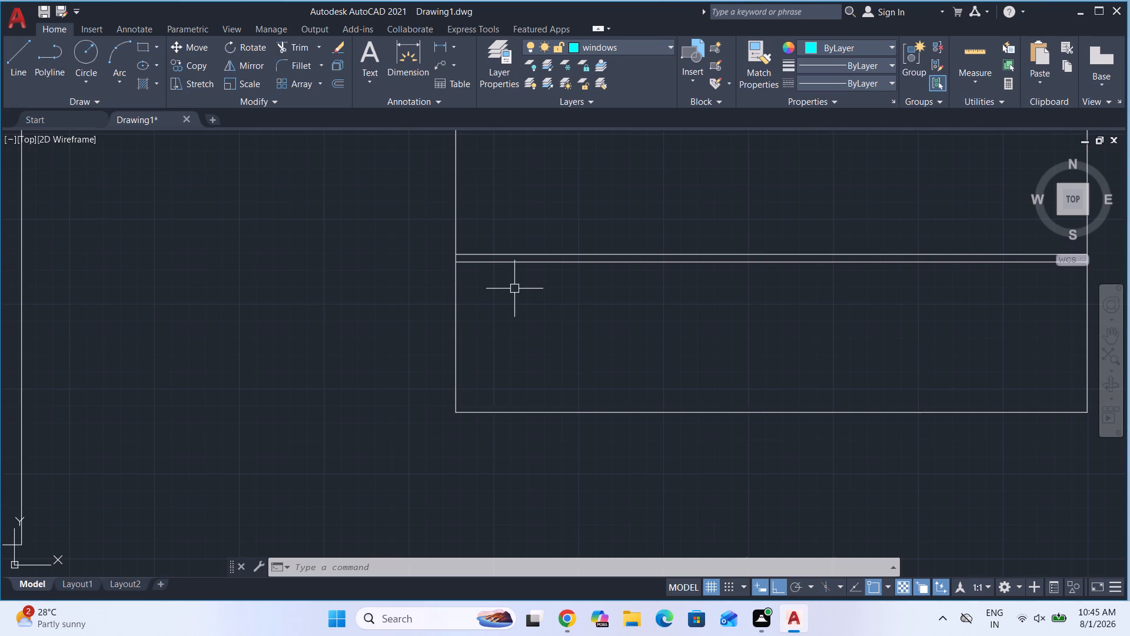
{"action": "key", "text": "0"}
{"action": "key", "text": "Escape"}
{"action": "key", "text": "o"}
{"action": "key", "text": "Return"}
{"action": "key", "text": "Return"}
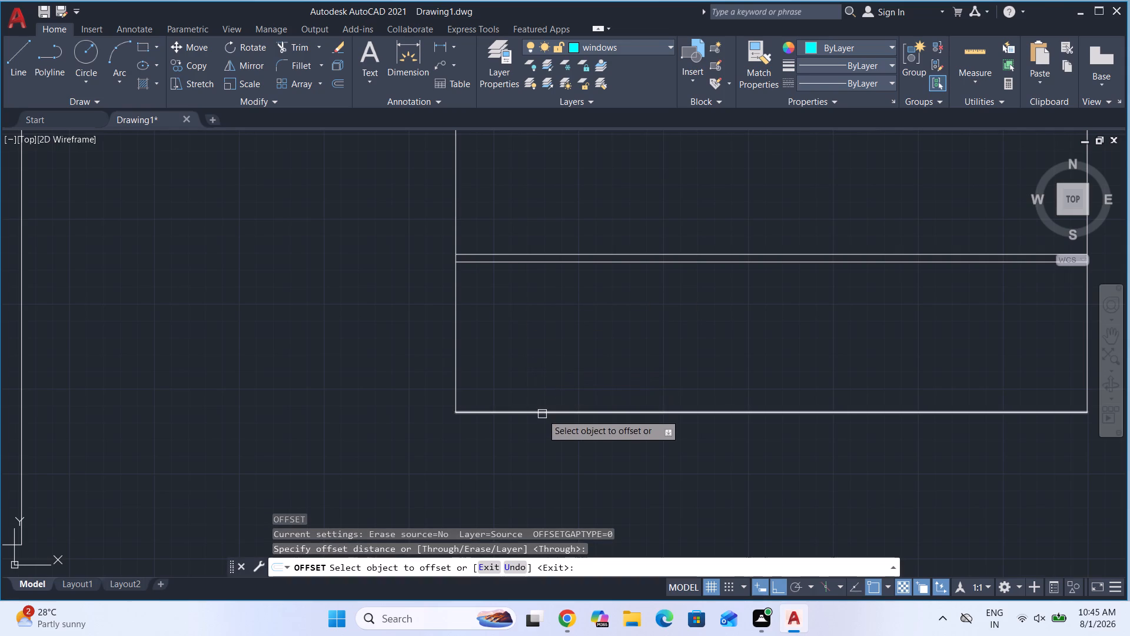
{"action": "left_click", "coordinate": [542, 415]}
{"action": "type", "text": "9\""}
{"action": "key", "text": "Return"}
{"action": "key", "text": "Escape"}
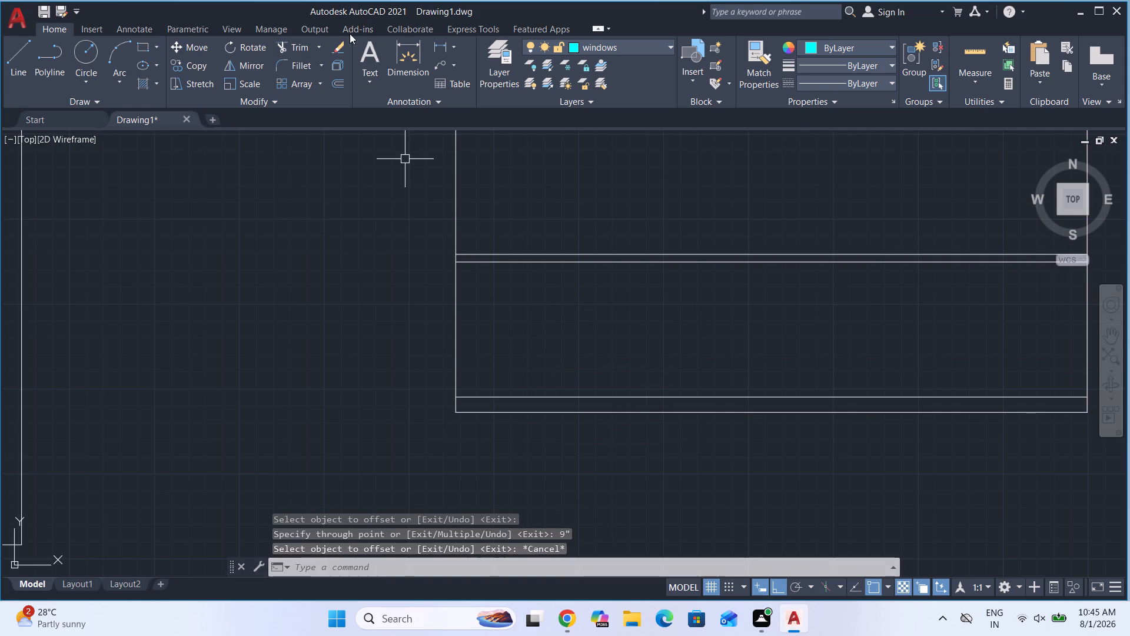
Measure the clear vertical distance between the lowest partition's lower line and the bottom wall's upper line.
{"action": "left_click", "coordinate": [447, 45]}
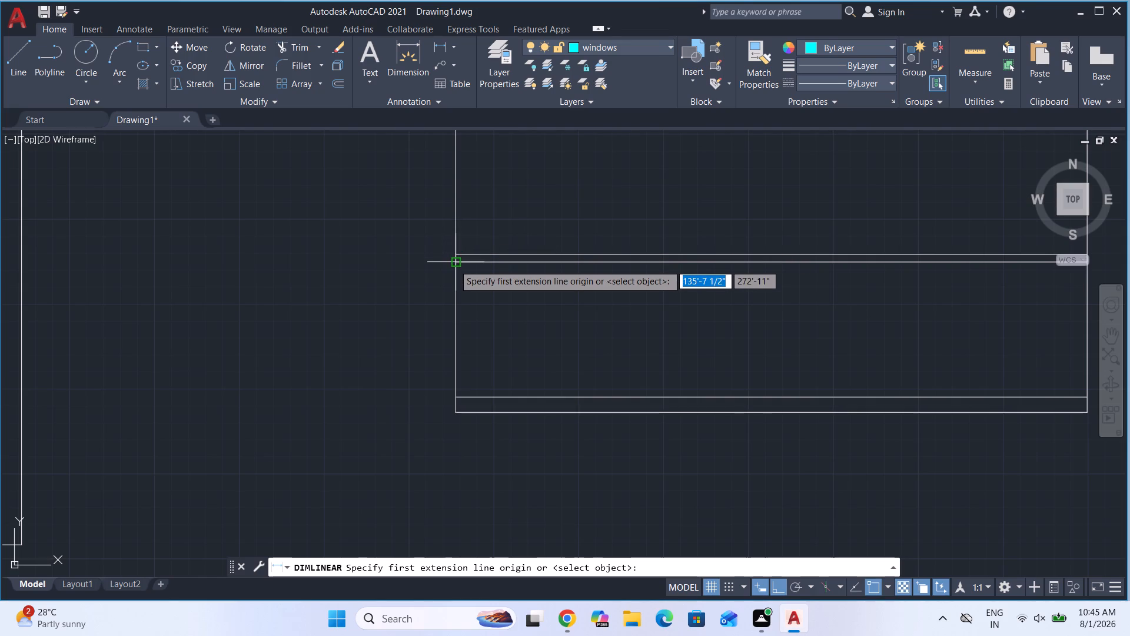
{"action": "left_click", "coordinate": [454, 264]}
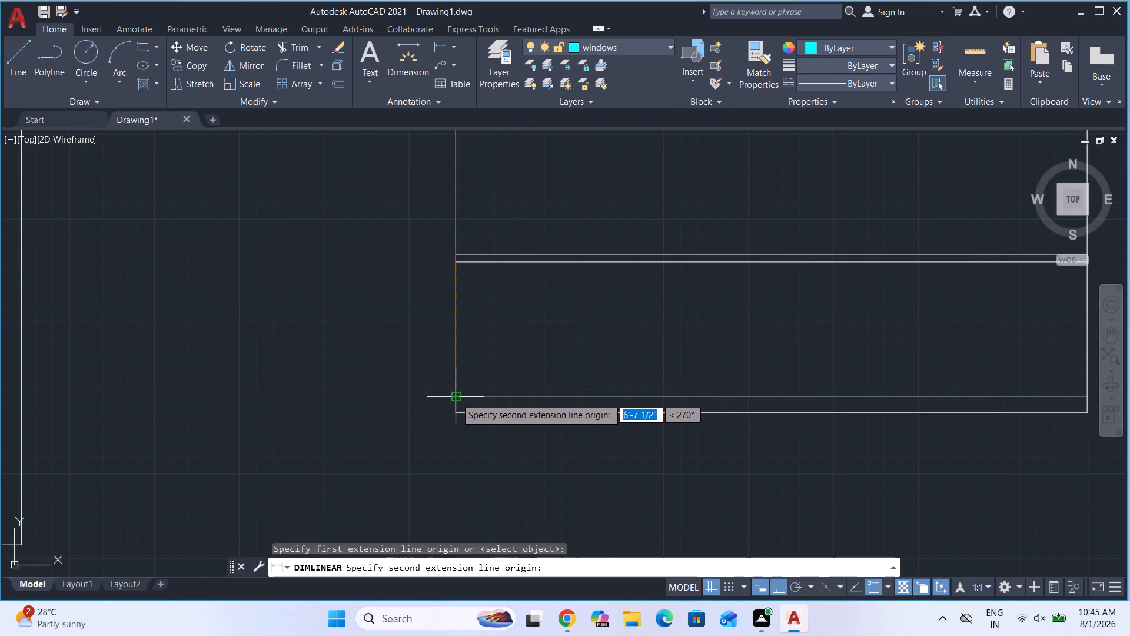
{"action": "left_click", "coordinate": [456, 398]}
{"action": "scroll", "coordinate": [500, 356], "scroll_direction": "up", "scroll_amount": 2}
{"action": "scroll", "coordinate": [499, 355], "scroll_direction": "down", "scroll_amount": 2}
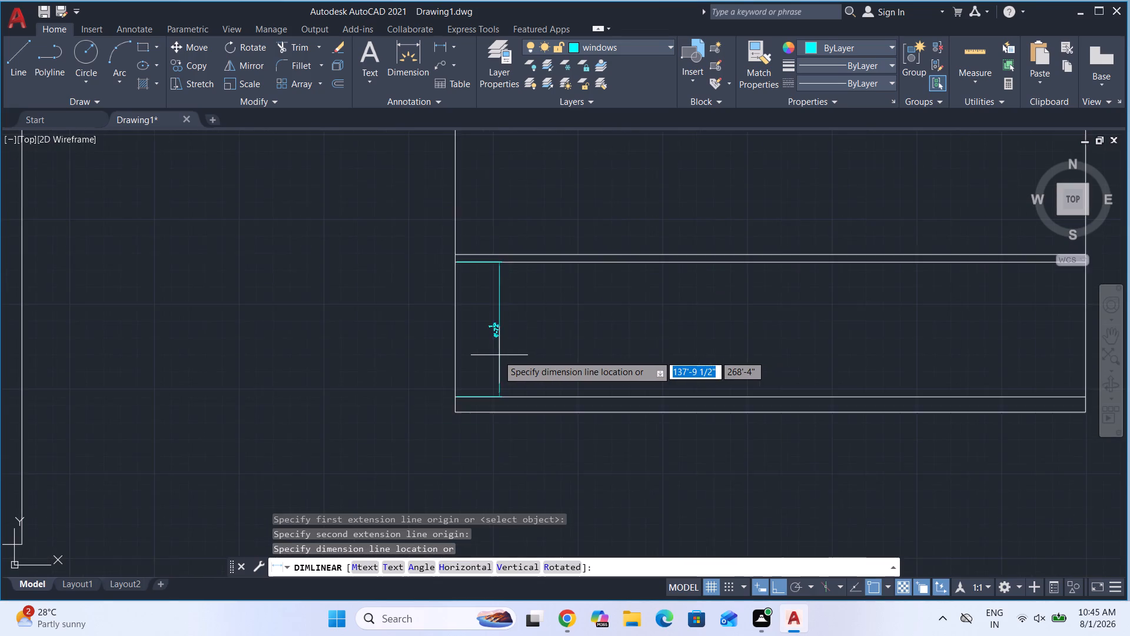
{"action": "scroll", "coordinate": [498, 355], "scroll_direction": "down", "scroll_amount": 1}
{"action": "key", "text": "Escape"}
{"action": "key", "text": "Escape"}
{"action": "scroll", "coordinate": [498, 339], "scroll_direction": "down", "scroll_amount": 2}
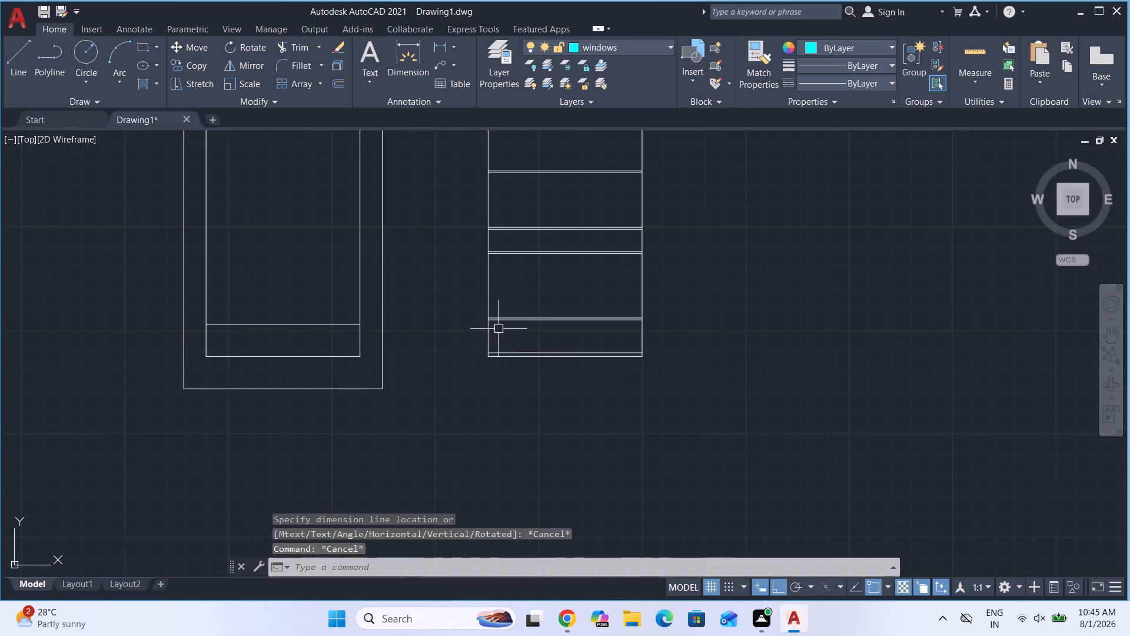
Measure the clear distance between the lowest partition's lower line and the bottom wall's upper line once more.
{"action": "scroll", "coordinate": [506, 304], "scroll_direction": "down", "scroll_amount": 1}
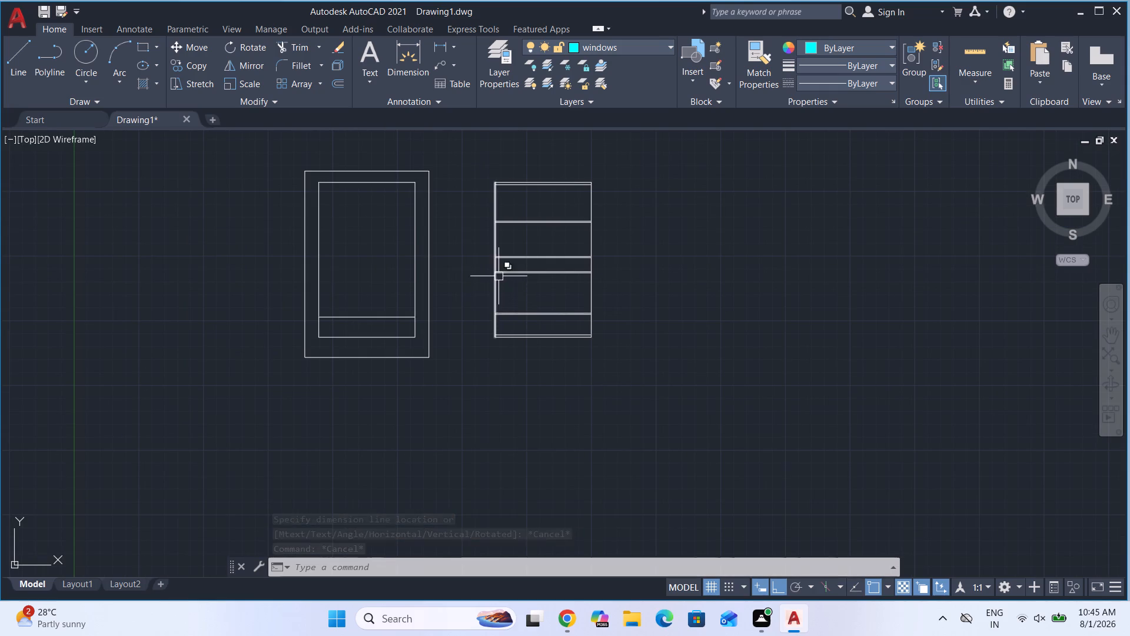
{"action": "scroll", "coordinate": [498, 276], "scroll_direction": "up", "scroll_amount": 1}
{"action": "scroll", "coordinate": [502, 335], "scroll_direction": "up", "scroll_amount": 1}
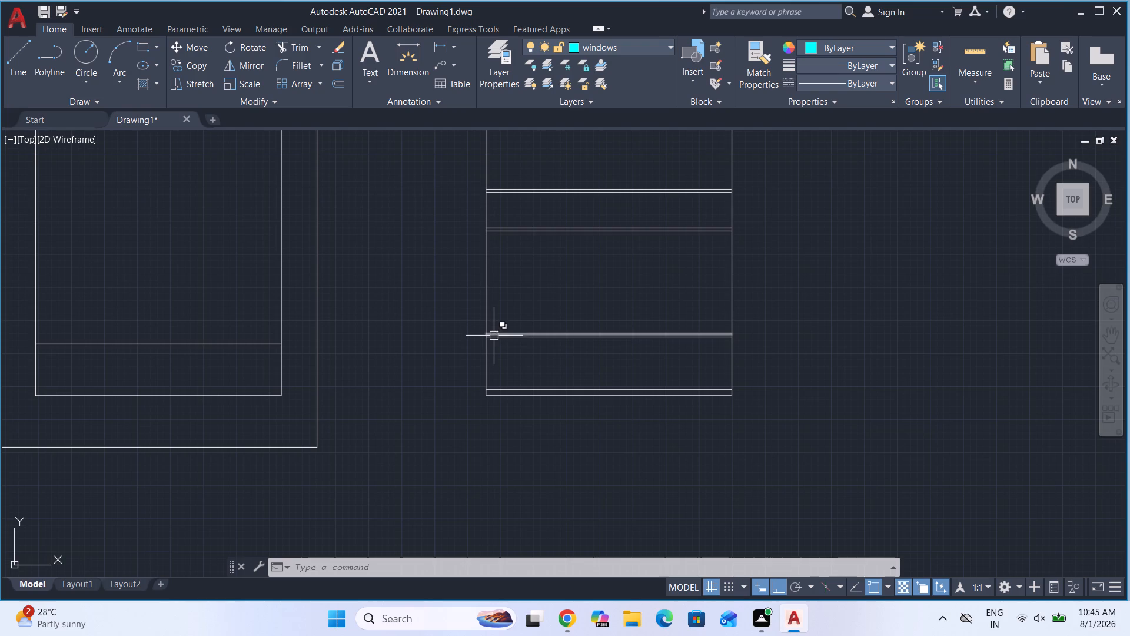
{"action": "scroll", "coordinate": [503, 350], "scroll_direction": "up", "scroll_amount": 2}
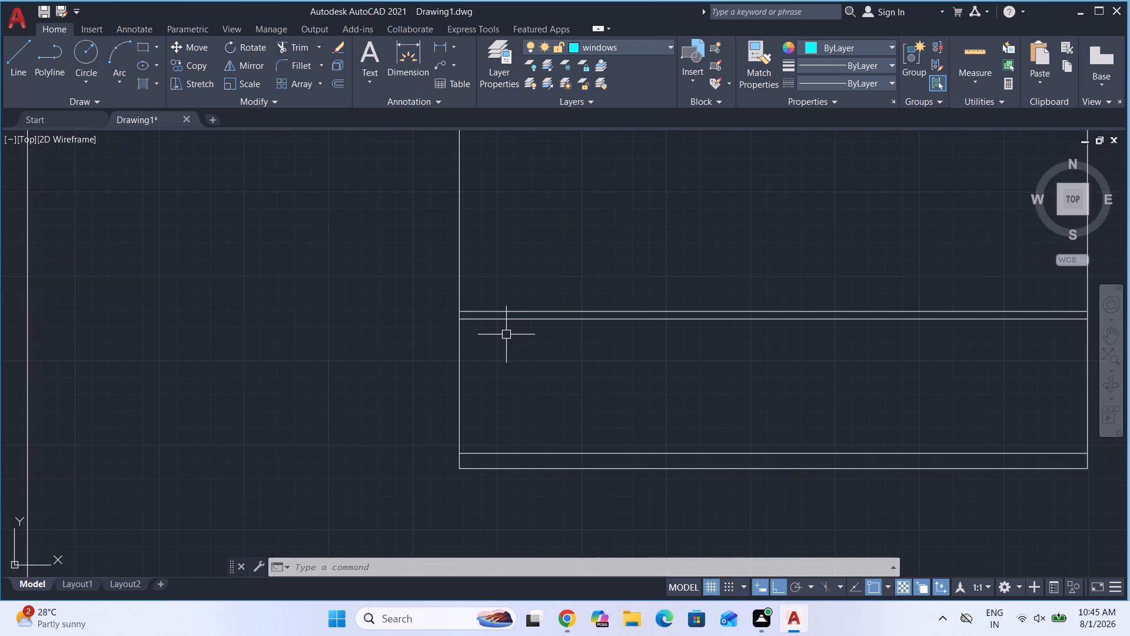
{"action": "scroll", "coordinate": [503, 280], "scroll_direction": "down", "scroll_amount": 1}
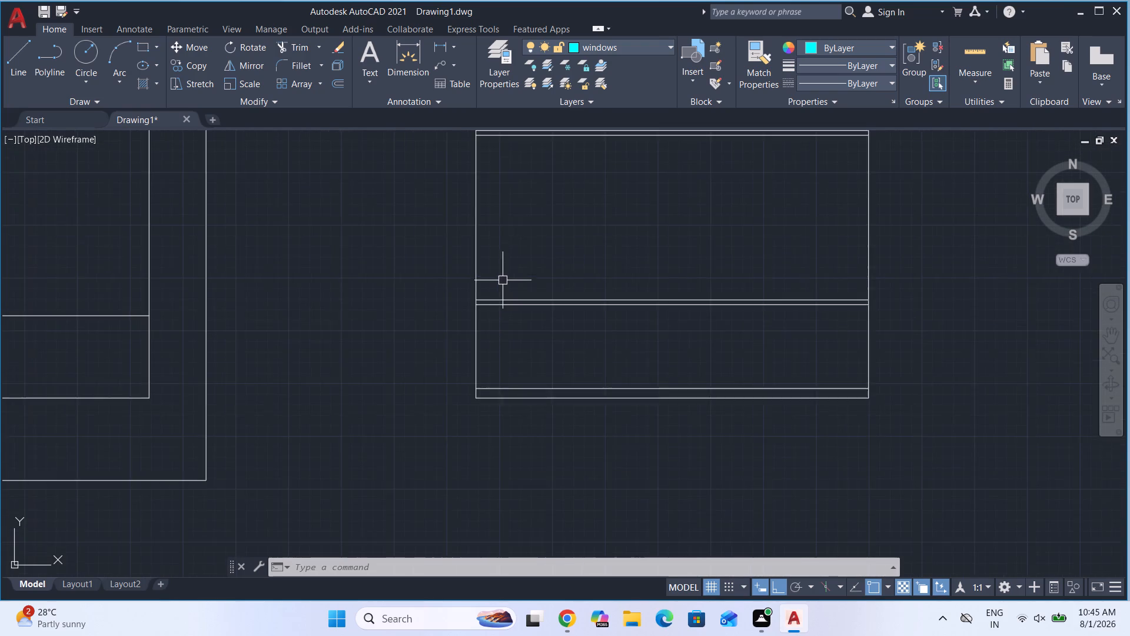
{"action": "scroll", "coordinate": [523, 295], "scroll_direction": "down", "scroll_amount": 1}
{"action": "scroll", "coordinate": [653, 341], "scroll_direction": "down", "scroll_amount": 2}
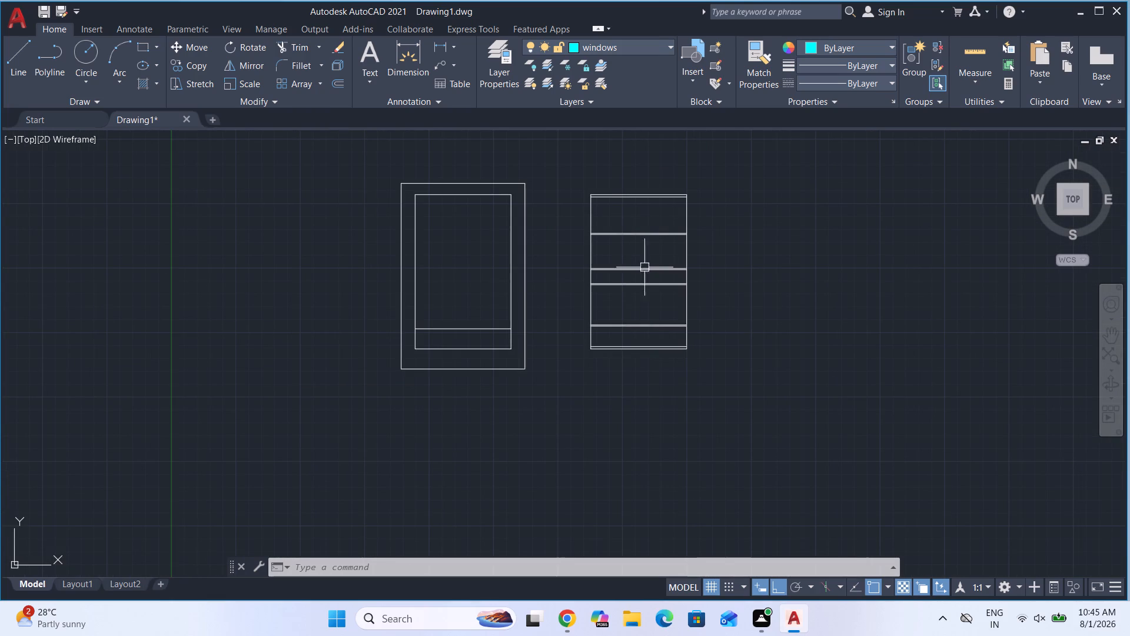
{"action": "scroll", "coordinate": [620, 336], "scroll_direction": "up", "scroll_amount": 3}
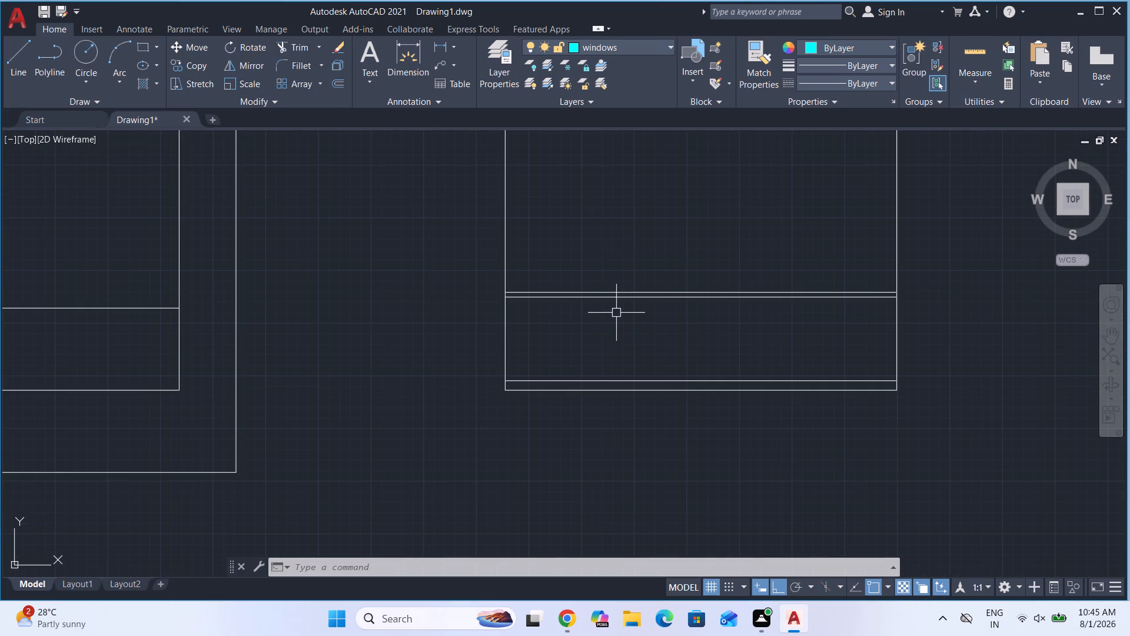
{"action": "left_click", "coordinate": [444, 44]}
{"action": "left_click", "coordinate": [504, 299]}
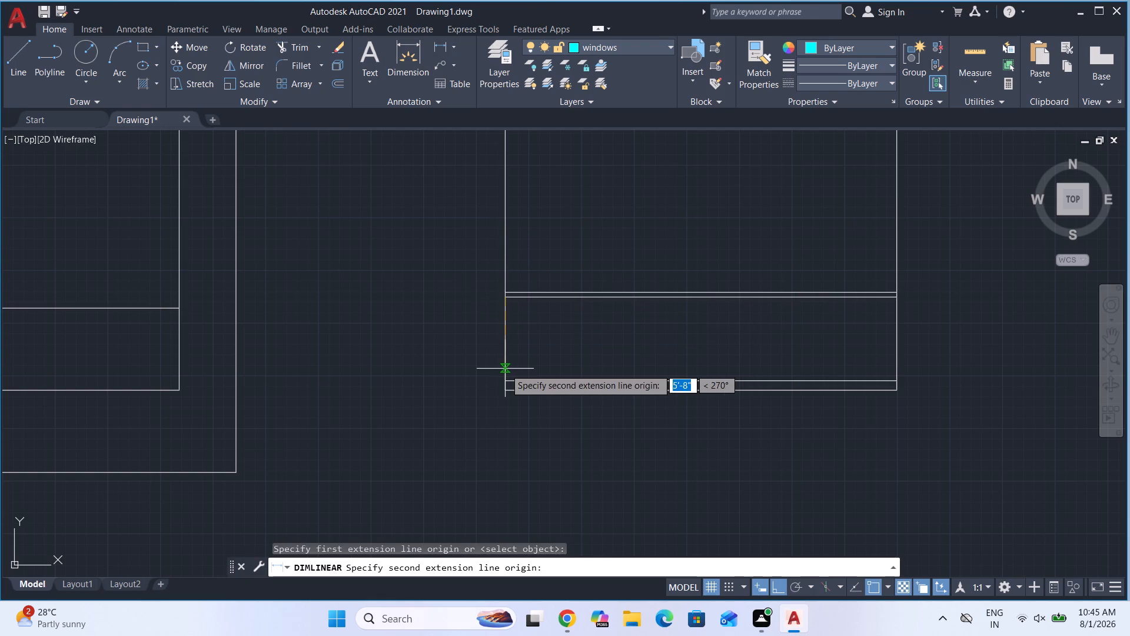
{"action": "left_click", "coordinate": [504, 379]}
{"action": "scroll", "coordinate": [530, 344], "scroll_direction": "up", "scroll_amount": 3}
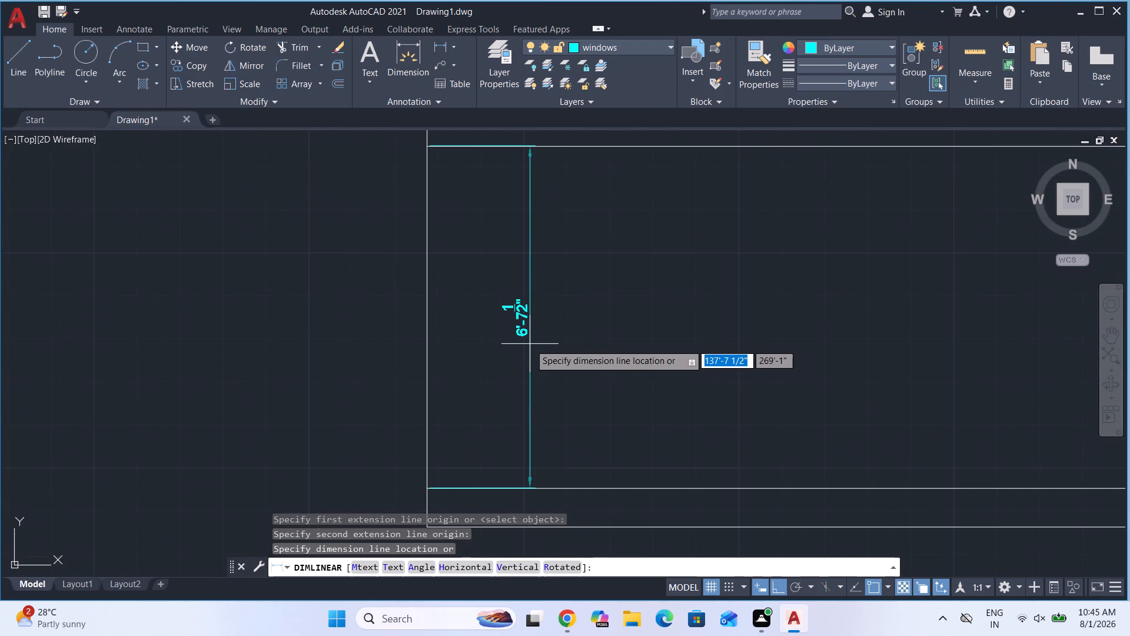
{"action": "key", "text": "Escape"}
Move both lines of the lowest partition wall by a relative displacement of 1,5" from the lower line's left endpoint.
{"action": "scroll", "coordinate": [528, 347], "scroll_direction": "down", "scroll_amount": 4}
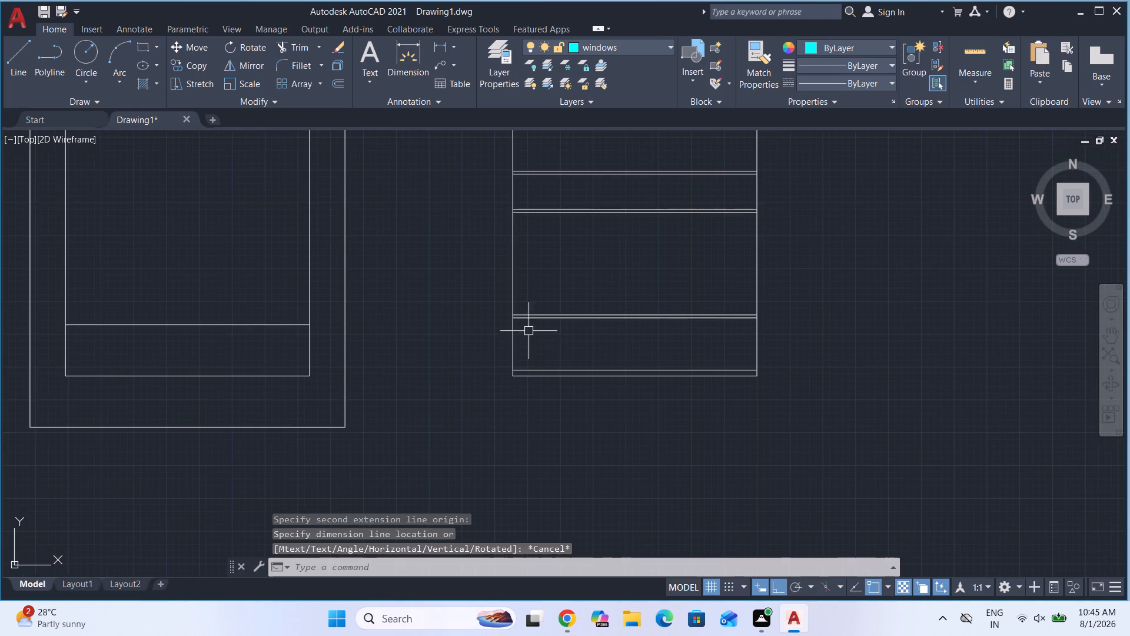
{"action": "scroll", "coordinate": [537, 315], "scroll_direction": "up", "scroll_amount": 2}
{"action": "left_click", "coordinate": [547, 337]}
{"action": "left_click", "coordinate": [534, 305]}
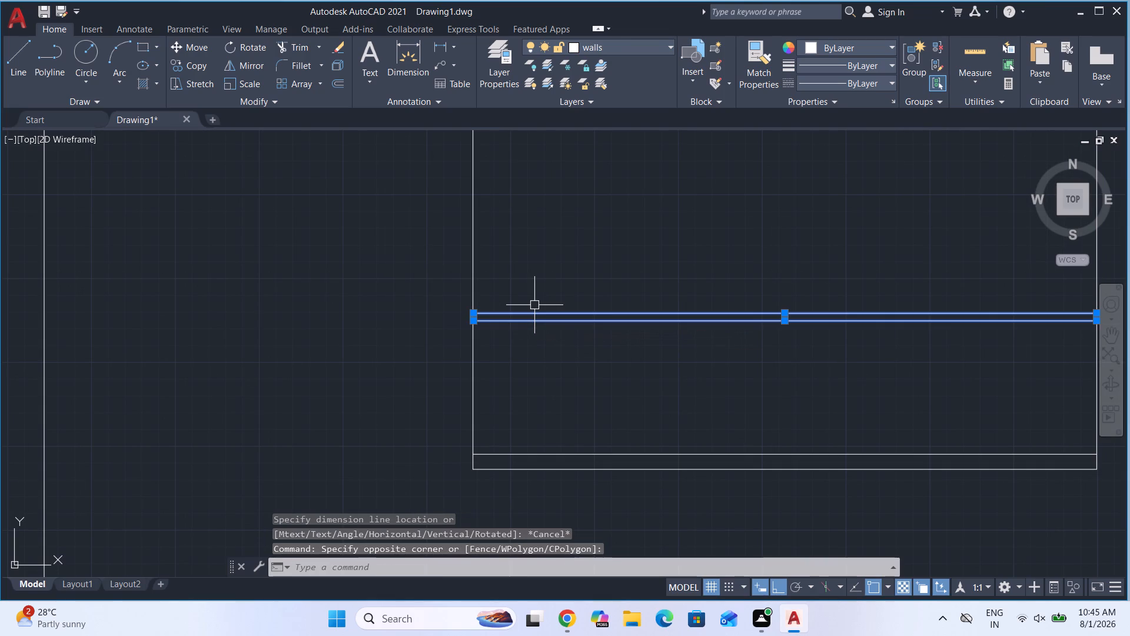
{"action": "key", "text": "m"}
{"action": "key", "text": "Return"}
{"action": "scroll", "coordinate": [486, 334], "scroll_direction": "up", "scroll_amount": 2}
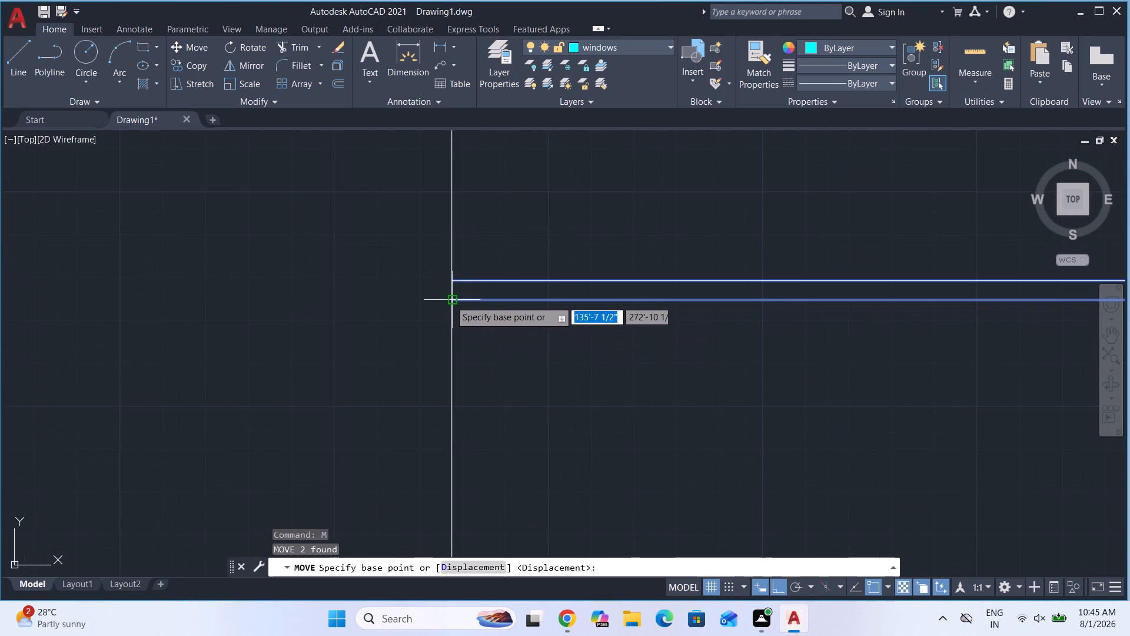
{"action": "left_click", "coordinate": [450, 300]}
{"action": "type", "text": "1,"}
{"action": "type", "text": "5\""}
{"action": "key", "text": "Return"}
{"action": "key", "text": "Escape"}
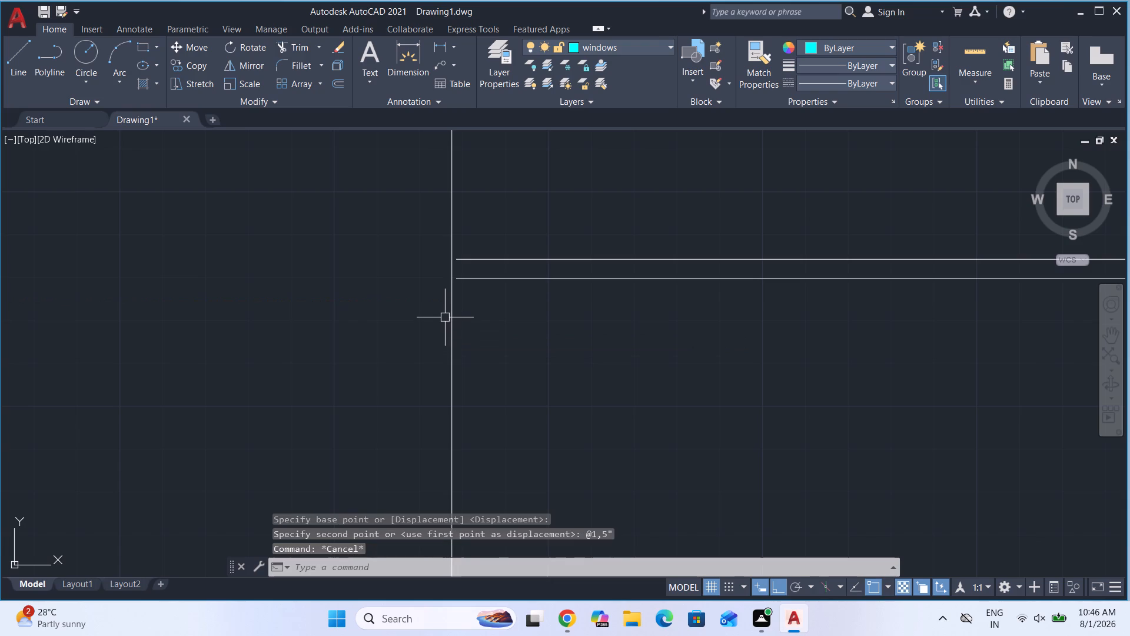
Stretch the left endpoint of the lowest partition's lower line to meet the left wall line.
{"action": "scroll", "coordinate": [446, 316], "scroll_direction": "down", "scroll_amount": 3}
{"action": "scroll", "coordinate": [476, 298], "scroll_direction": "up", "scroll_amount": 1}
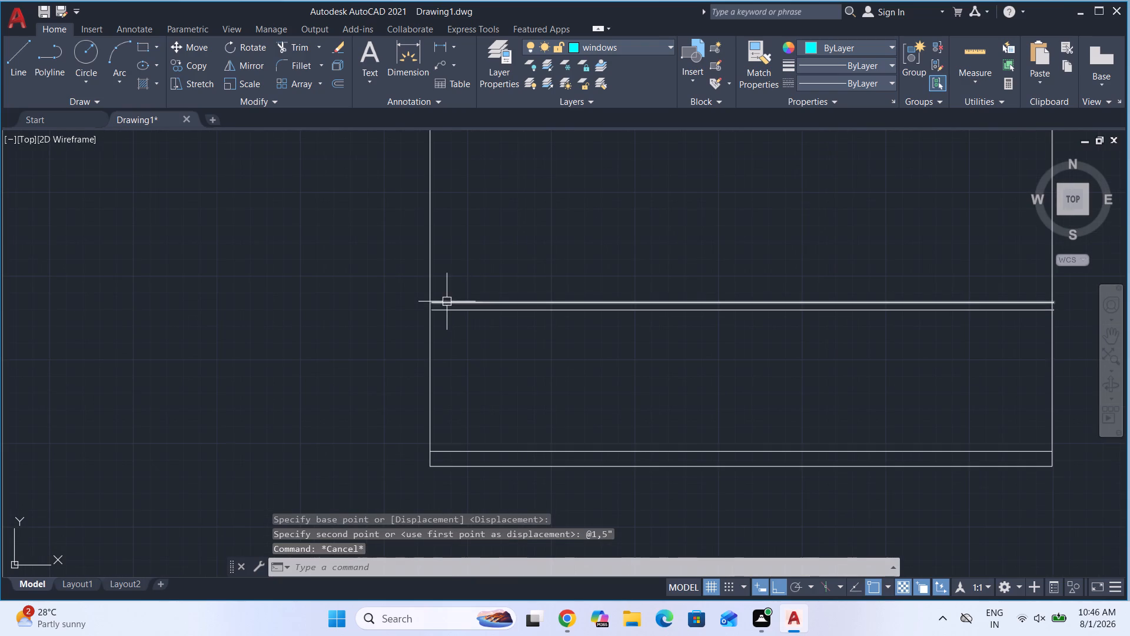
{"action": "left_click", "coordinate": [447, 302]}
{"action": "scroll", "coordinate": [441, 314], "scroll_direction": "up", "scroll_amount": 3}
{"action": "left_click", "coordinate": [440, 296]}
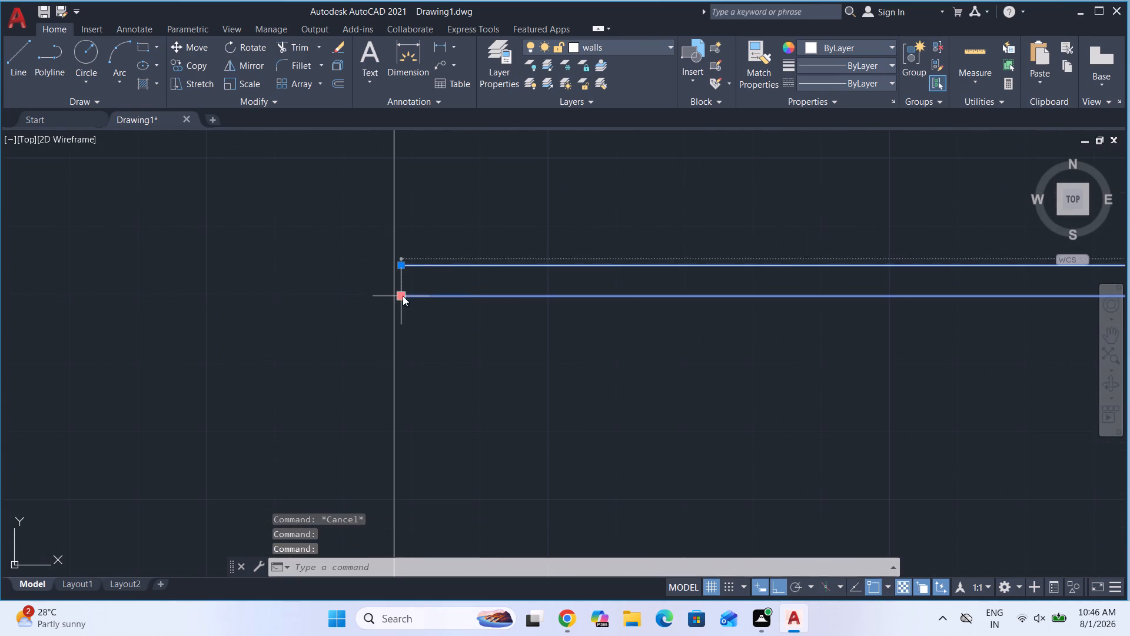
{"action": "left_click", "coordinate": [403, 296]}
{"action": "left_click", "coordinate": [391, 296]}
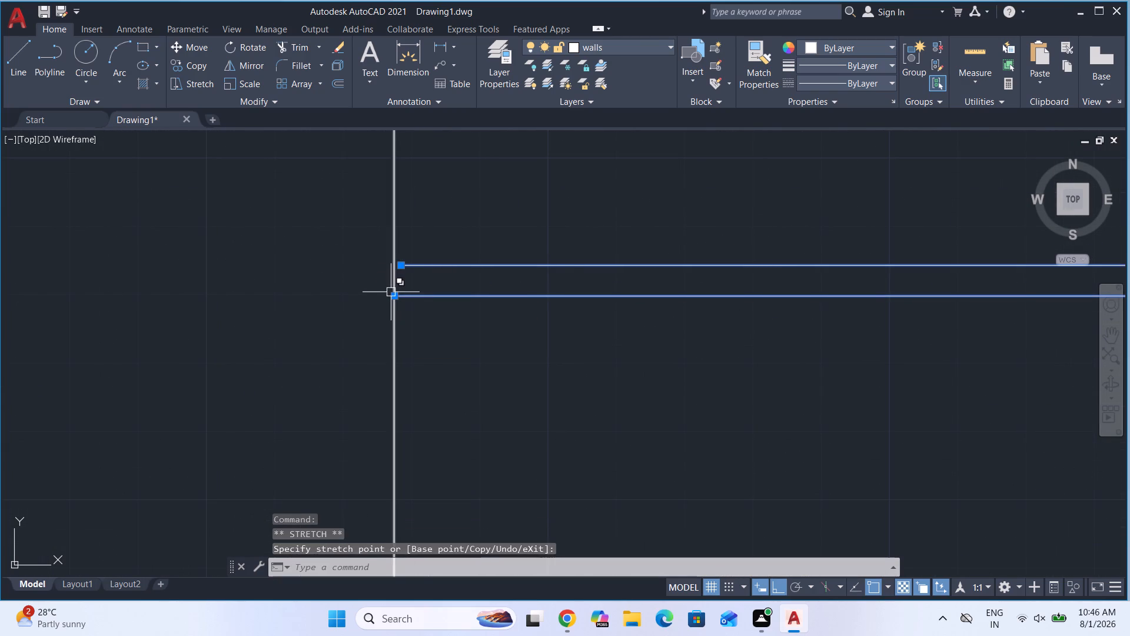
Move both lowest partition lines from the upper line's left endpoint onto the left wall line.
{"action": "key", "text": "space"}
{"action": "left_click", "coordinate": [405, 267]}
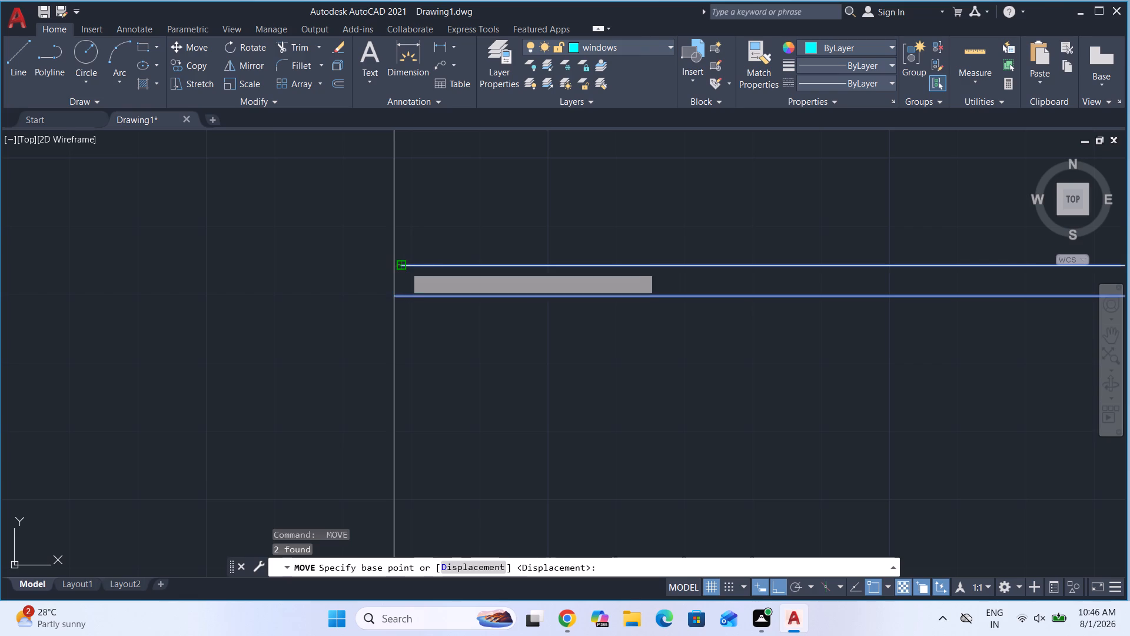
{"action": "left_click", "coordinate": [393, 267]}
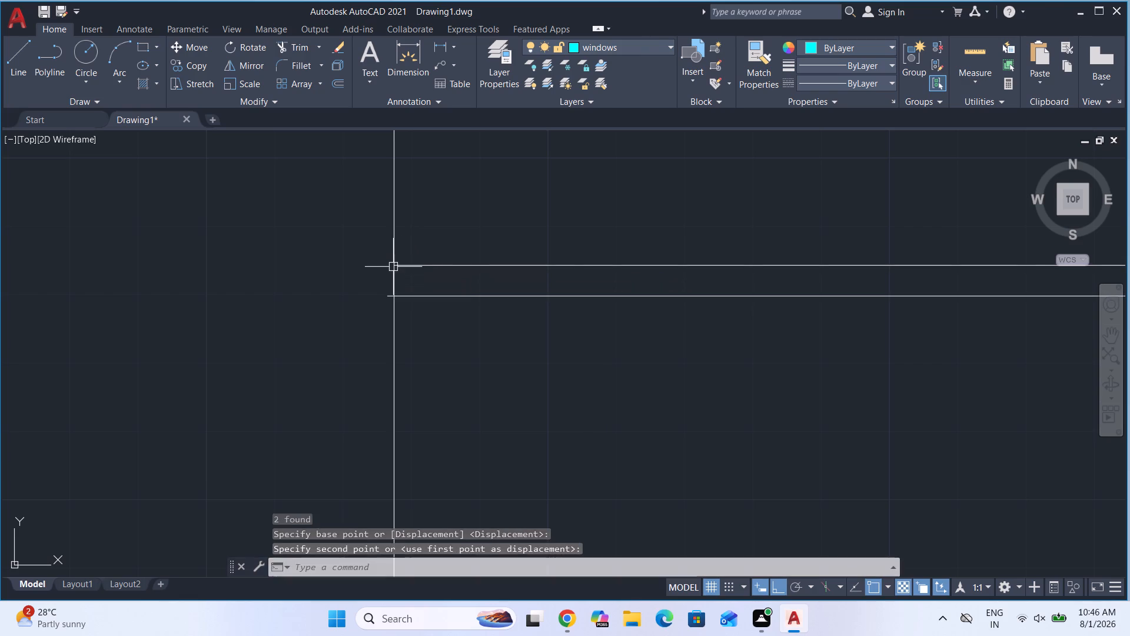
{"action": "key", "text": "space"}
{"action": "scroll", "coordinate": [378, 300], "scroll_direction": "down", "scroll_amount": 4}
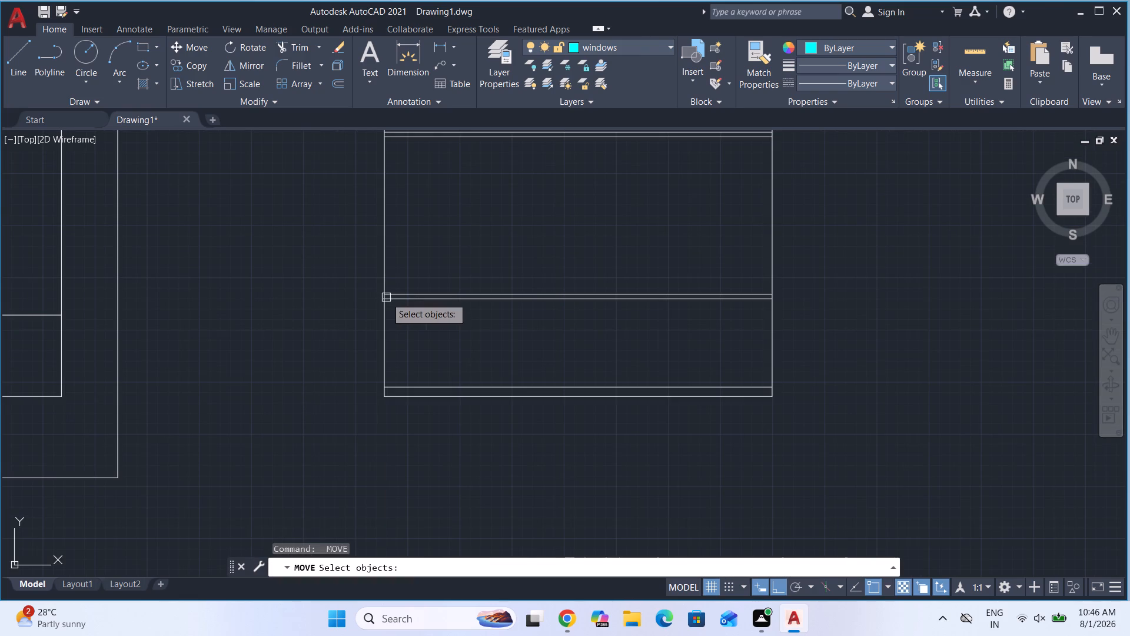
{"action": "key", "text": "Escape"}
Measure the clear vertical distance at the left wall between the lowest partition's lower line and the bottom wall's upper line.
{"action": "scroll", "coordinate": [383, 286], "scroll_direction": "up", "scroll_amount": 1}
{"action": "scroll", "coordinate": [427, 360], "scroll_direction": "down", "scroll_amount": 1}
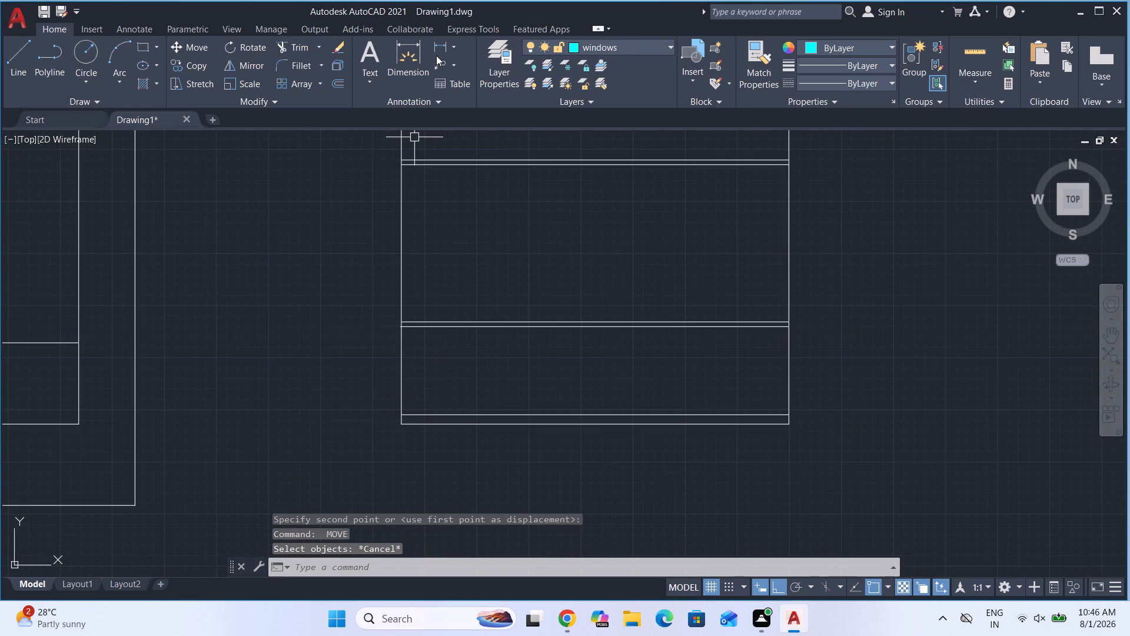
{"action": "left_click", "coordinate": [438, 52]}
{"action": "scroll", "coordinate": [400, 329], "scroll_direction": "up", "scroll_amount": 3}
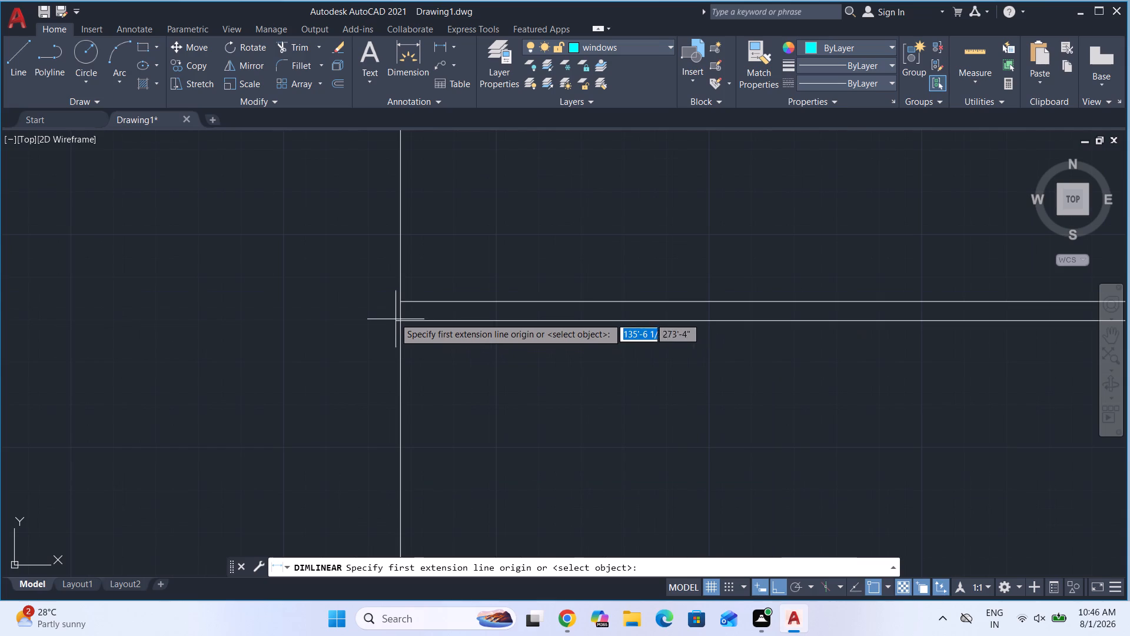
{"action": "left_click", "coordinate": [402, 323]}
{"action": "scroll", "coordinate": [406, 313], "scroll_direction": "down", "scroll_amount": 2}
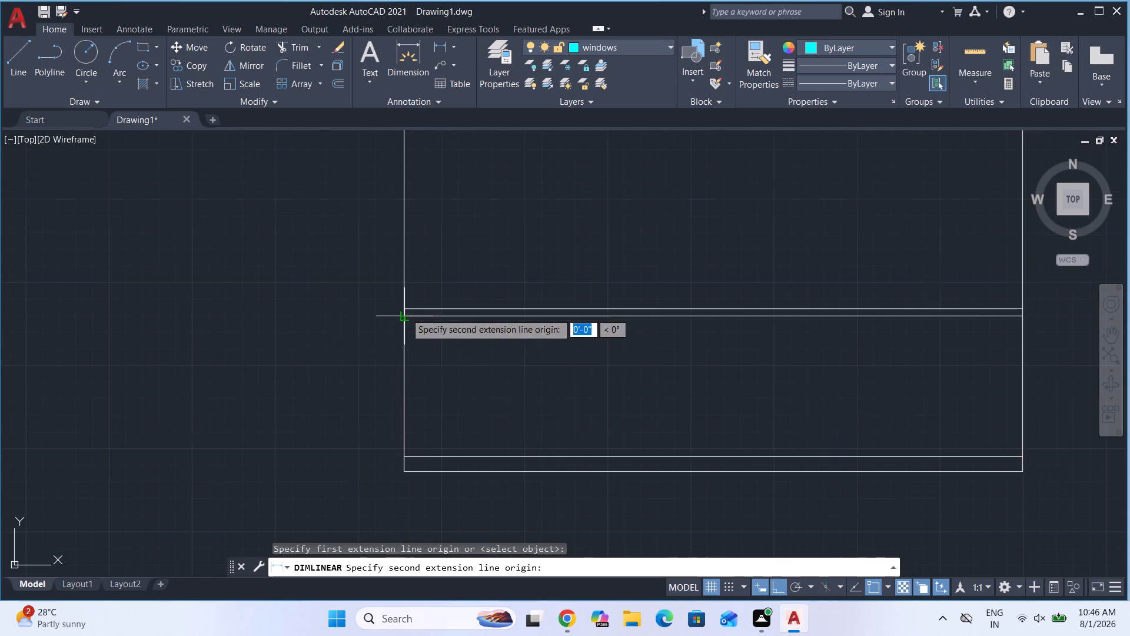
{"action": "left_click", "coordinate": [400, 455]}
{"action": "scroll", "coordinate": [407, 406], "scroll_direction": "up", "scroll_amount": 2}
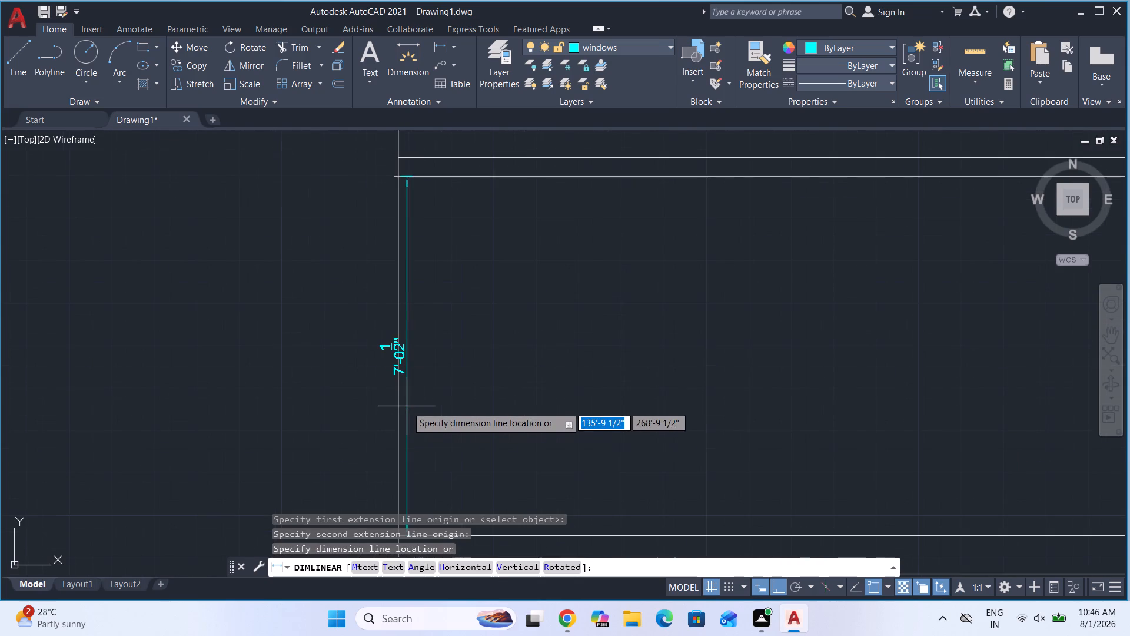
{"action": "key", "text": "Escape"}
{"action": "scroll", "coordinate": [407, 406], "scroll_direction": "down", "scroll_amount": 3}
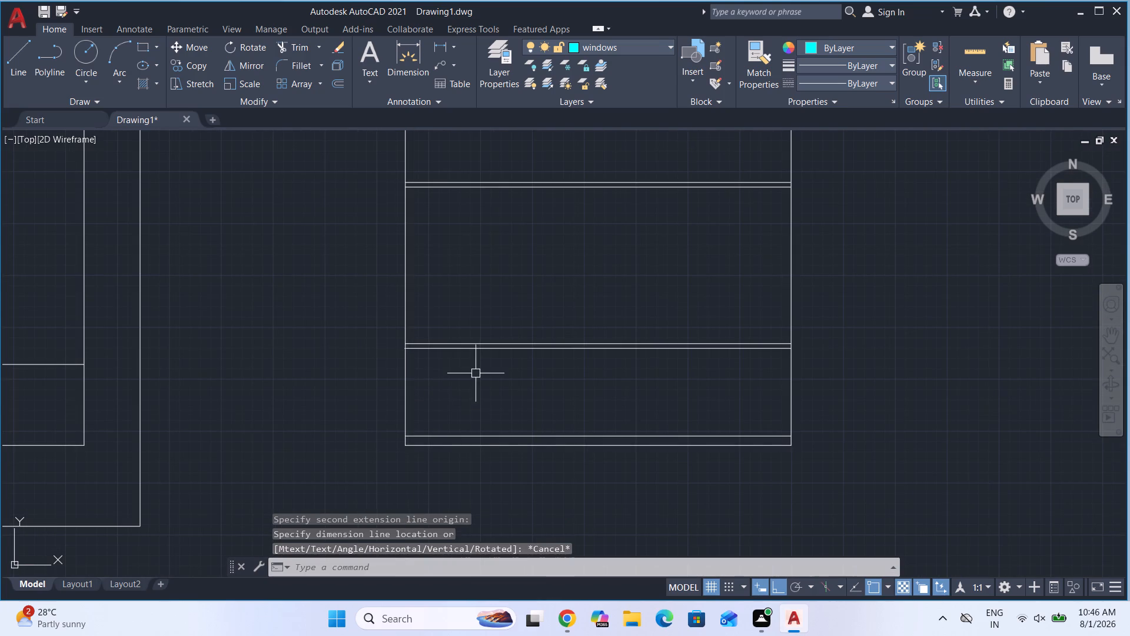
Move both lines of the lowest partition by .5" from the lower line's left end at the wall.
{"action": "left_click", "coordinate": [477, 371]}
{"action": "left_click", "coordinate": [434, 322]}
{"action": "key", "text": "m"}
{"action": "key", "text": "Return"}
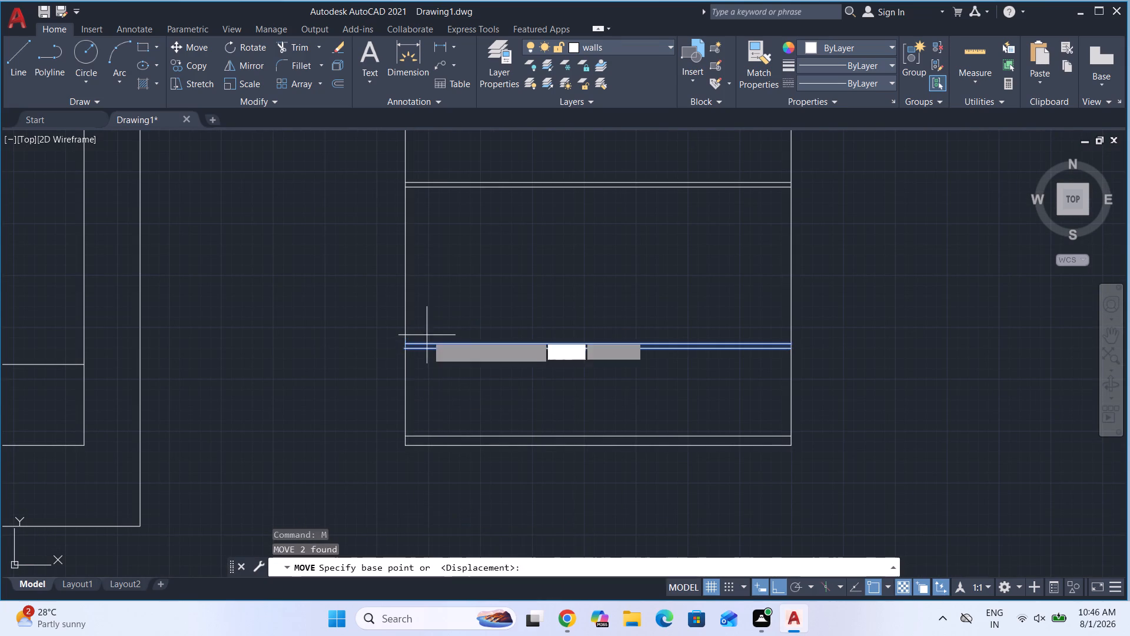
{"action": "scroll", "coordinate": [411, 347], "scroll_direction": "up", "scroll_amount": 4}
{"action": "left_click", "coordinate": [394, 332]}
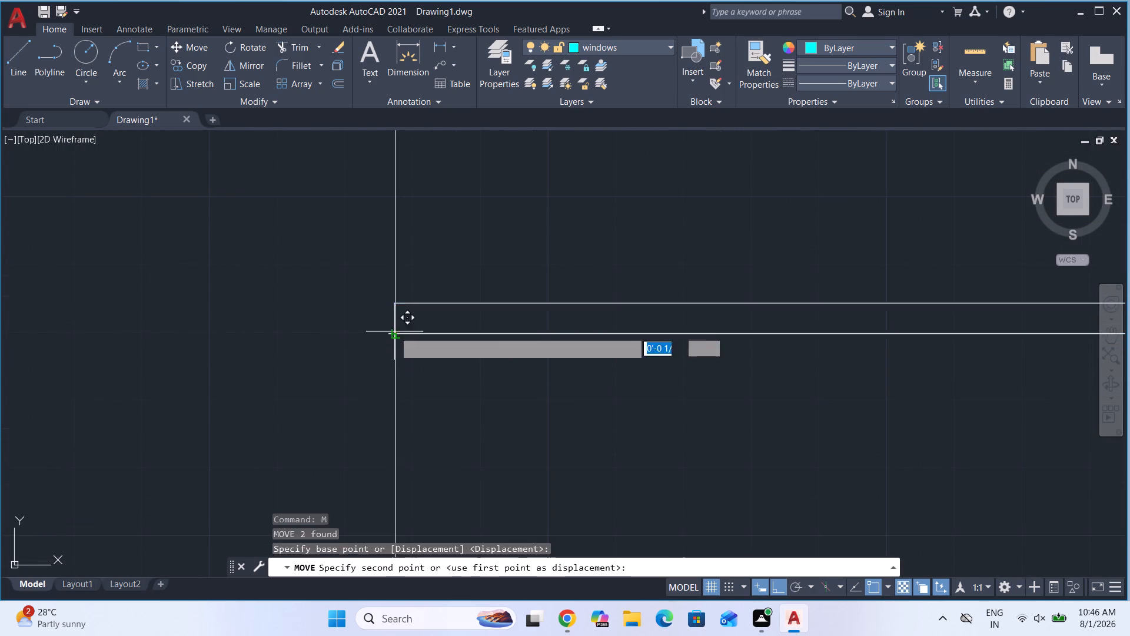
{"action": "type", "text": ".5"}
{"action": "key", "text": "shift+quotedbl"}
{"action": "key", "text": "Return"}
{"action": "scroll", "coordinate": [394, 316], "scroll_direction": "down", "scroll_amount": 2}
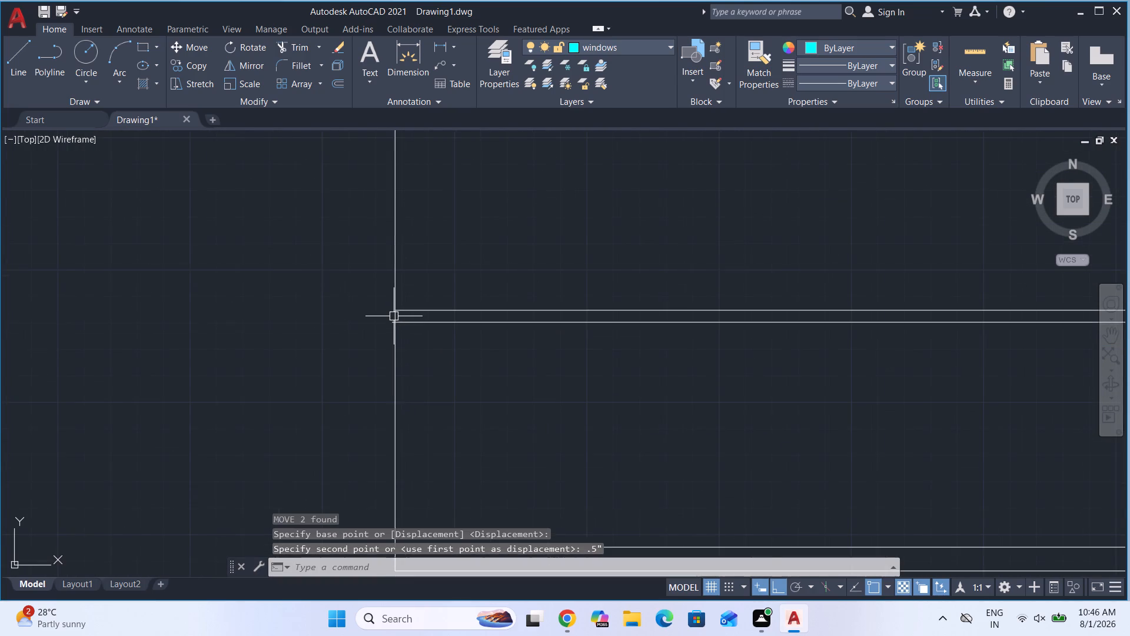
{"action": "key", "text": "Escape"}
Measure the clear vertical distance at the right wall between the lowest partition's lower line and the bottom wall's upper line.
{"action": "scroll", "coordinate": [402, 334], "scroll_direction": "down", "scroll_amount": 4}
{"action": "scroll", "coordinate": [461, 338], "scroll_direction": "up", "scroll_amount": 2}
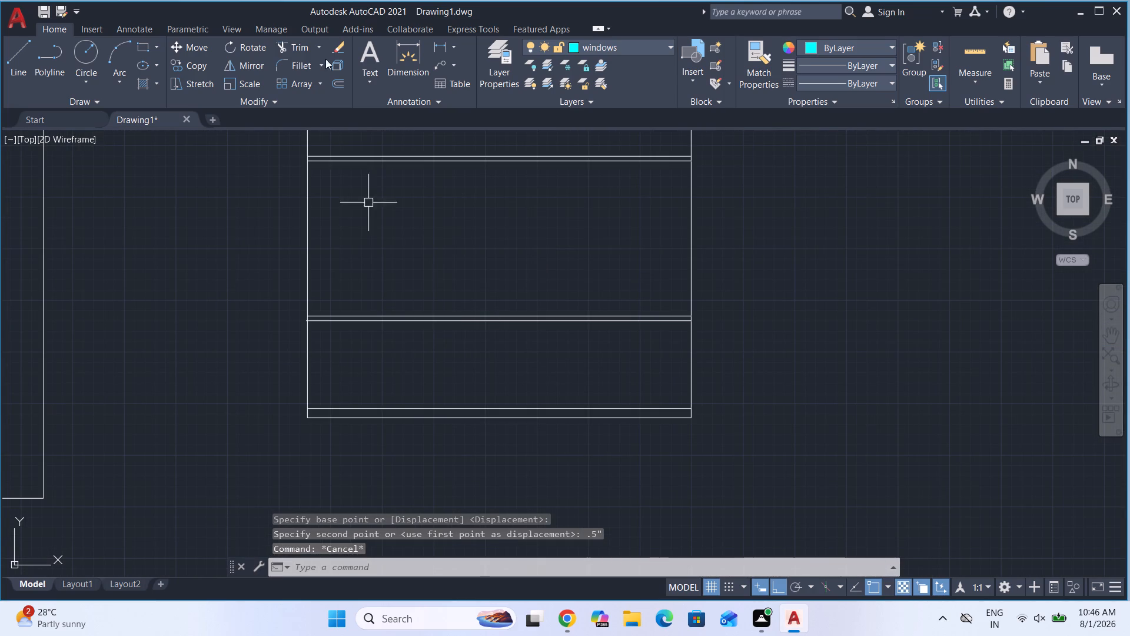
{"action": "left_click", "coordinate": [438, 45]}
{"action": "scroll", "coordinate": [673, 333], "scroll_direction": "up", "scroll_amount": 3}
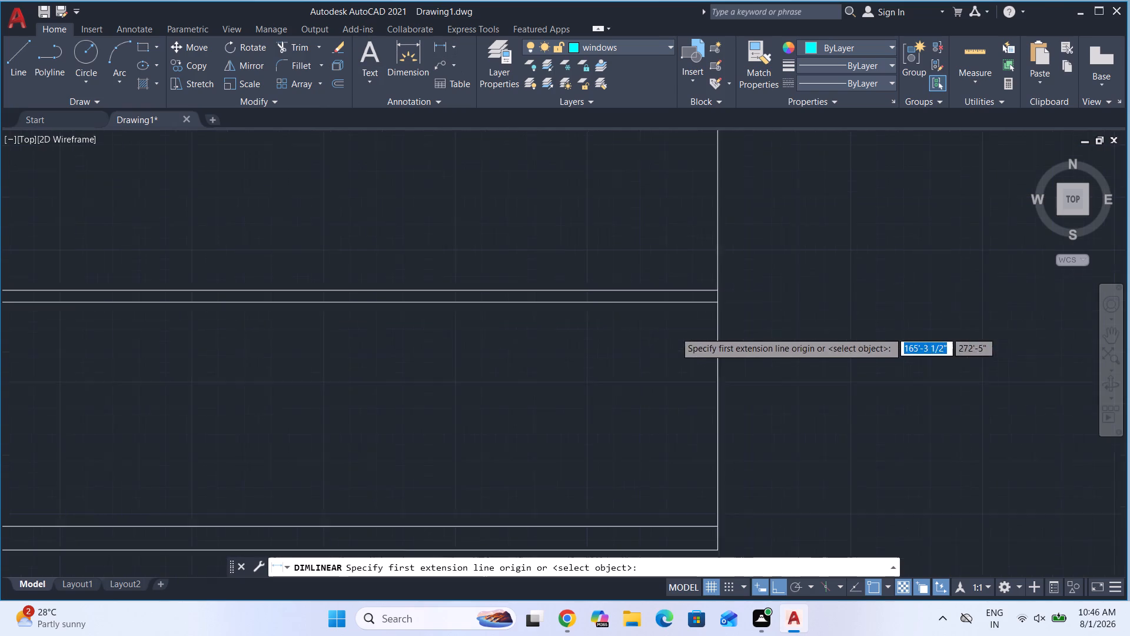
{"action": "scroll", "coordinate": [723, 312], "scroll_direction": "up", "scroll_amount": 2}
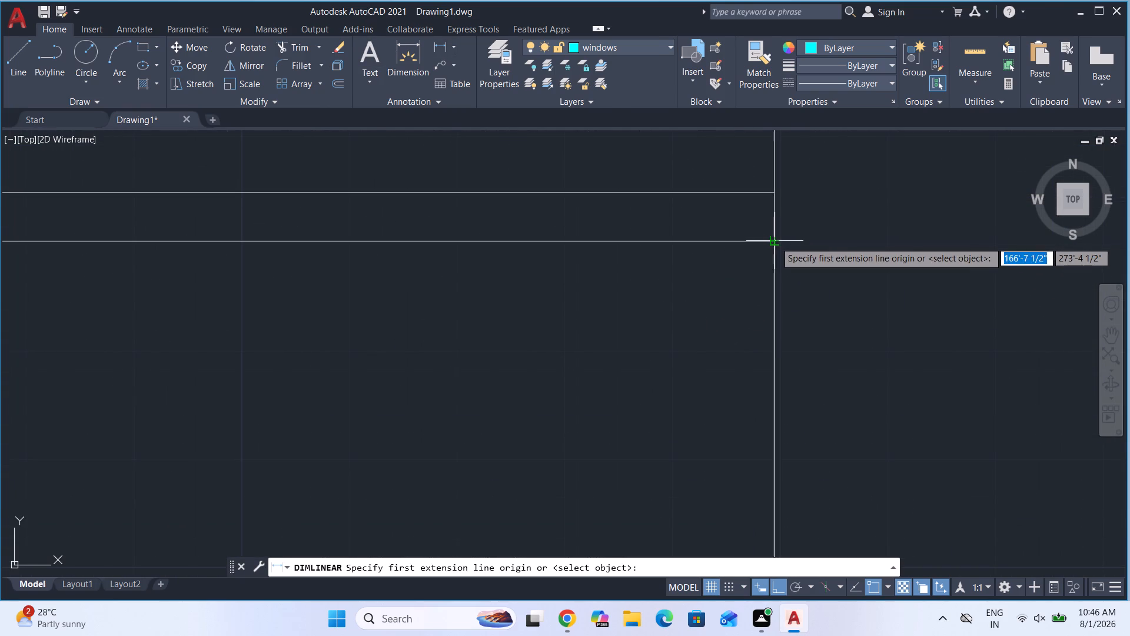
{"action": "left_click", "coordinate": [775, 241]}
{"action": "scroll", "coordinate": [765, 233], "scroll_direction": "down", "scroll_amount": 3}
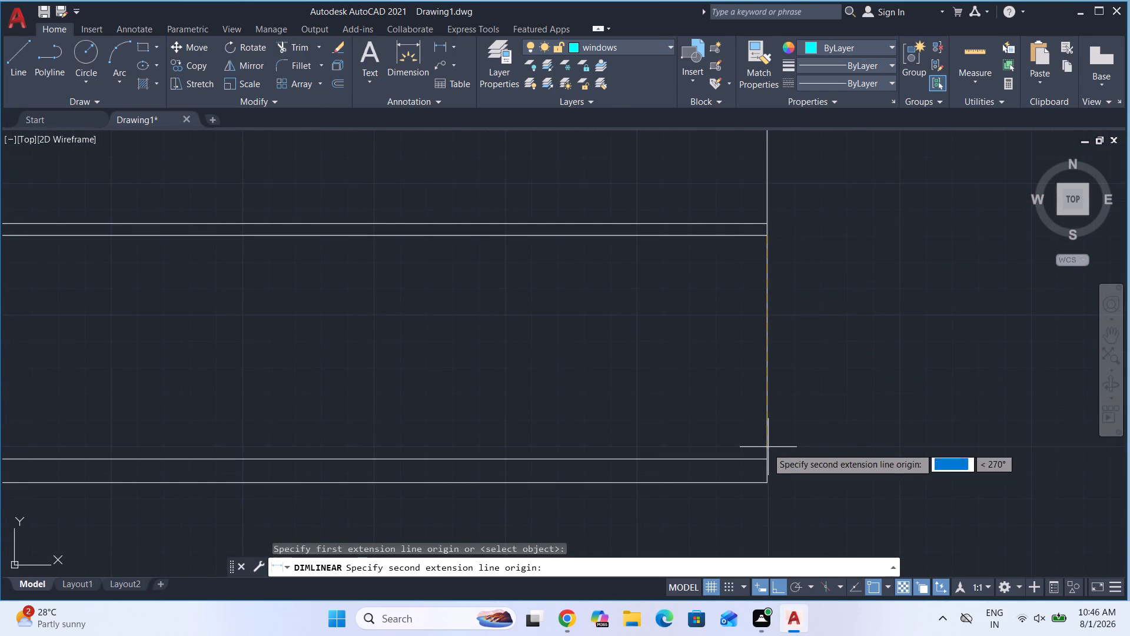
{"action": "left_click", "coordinate": [766, 458]}
{"action": "scroll", "coordinate": [759, 382], "scroll_direction": "up", "scroll_amount": 2}
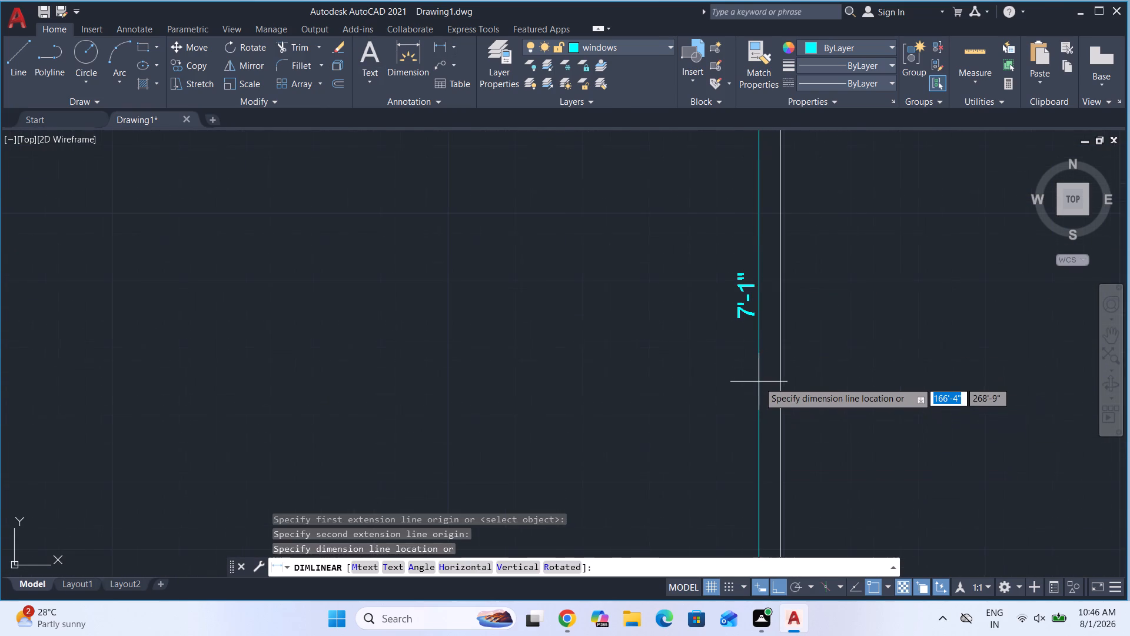
{"action": "key", "text": "Escape"}
{"action": "key", "text": "Escape"}
{"action": "key", "text": "Escape"}
{"action": "scroll", "coordinate": [734, 330], "scroll_direction": "down", "scroll_amount": 4}
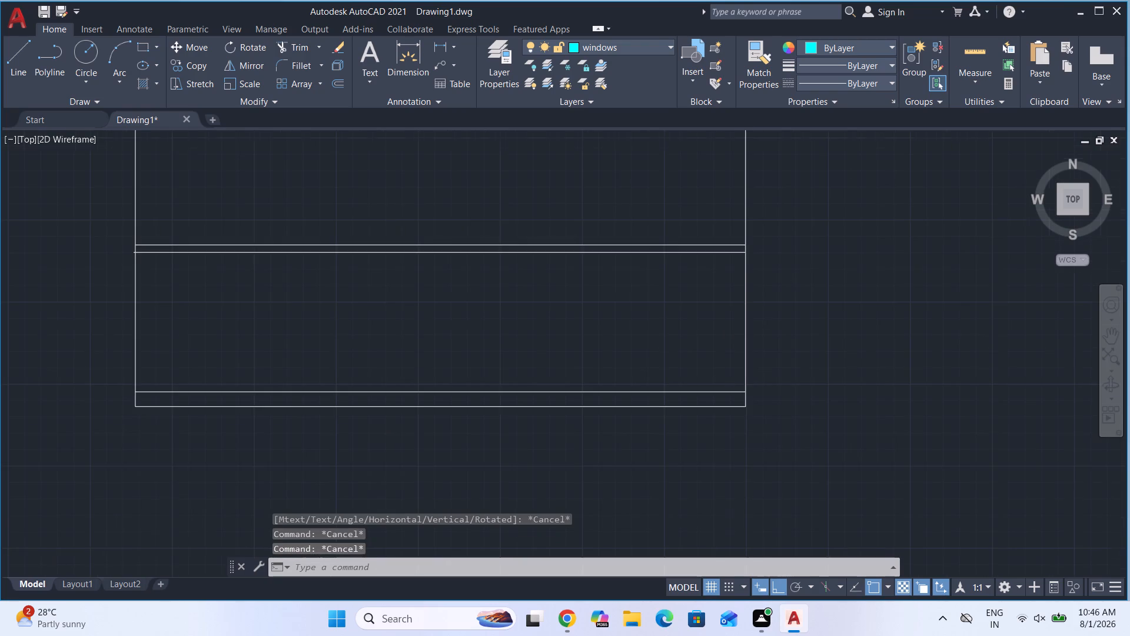
Delete both lines of the lowest partition wall in the copied rectangle.
{"action": "scroll", "coordinate": [579, 326], "scroll_direction": "down", "scroll_amount": 3}
{"action": "scroll", "coordinate": [539, 327], "scroll_direction": "up", "scroll_amount": 2}
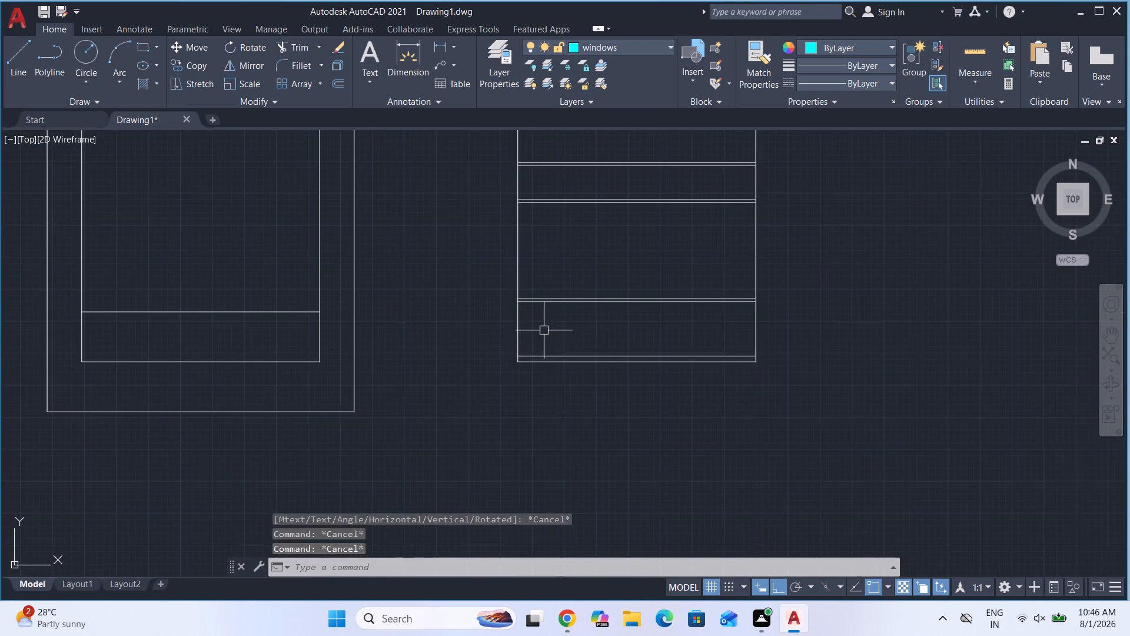
{"action": "scroll", "coordinate": [547, 356], "scroll_direction": "up", "scroll_amount": 1}
{"action": "scroll", "coordinate": [561, 335], "scroll_direction": "down", "scroll_amount": 3}
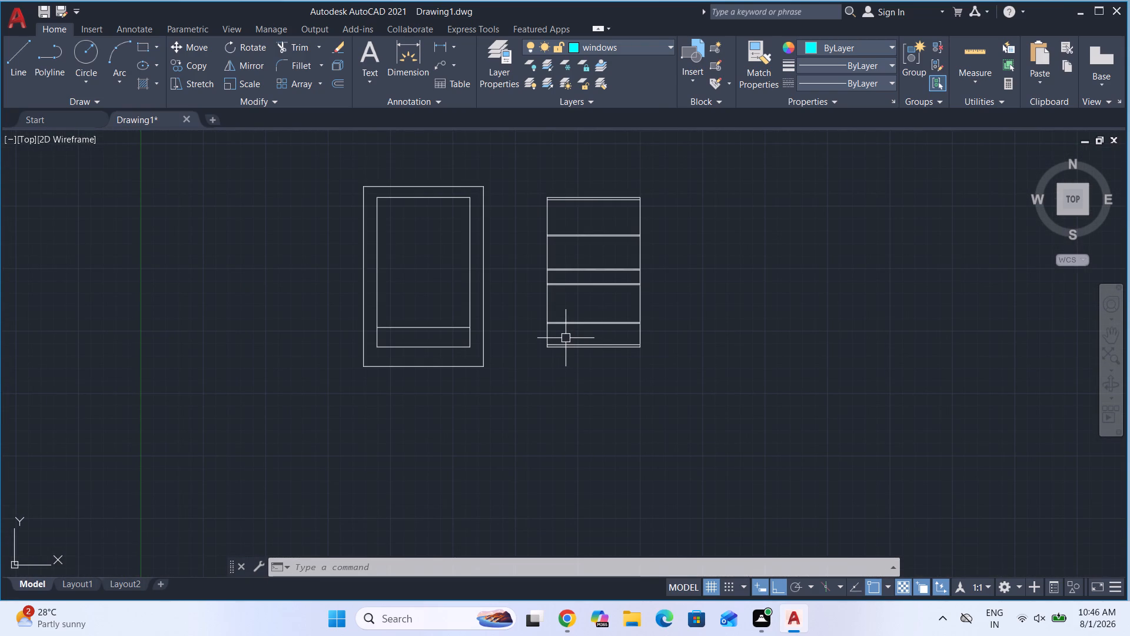
{"action": "scroll", "coordinate": [565, 340], "scroll_direction": "down", "scroll_amount": 1}
{"action": "scroll", "coordinate": [563, 327], "scroll_direction": "up", "scroll_amount": 3}
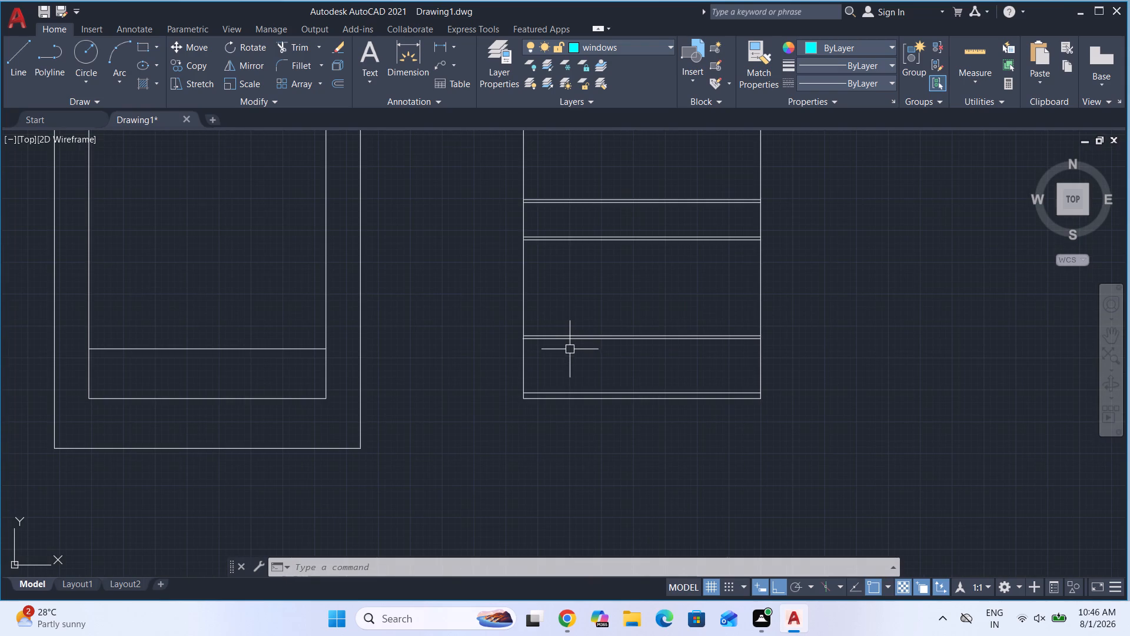
{"action": "scroll", "coordinate": [569, 346], "scroll_direction": "up", "scroll_amount": 1}
{"action": "scroll", "coordinate": [536, 376], "scroll_direction": "down", "scroll_amount": 4}
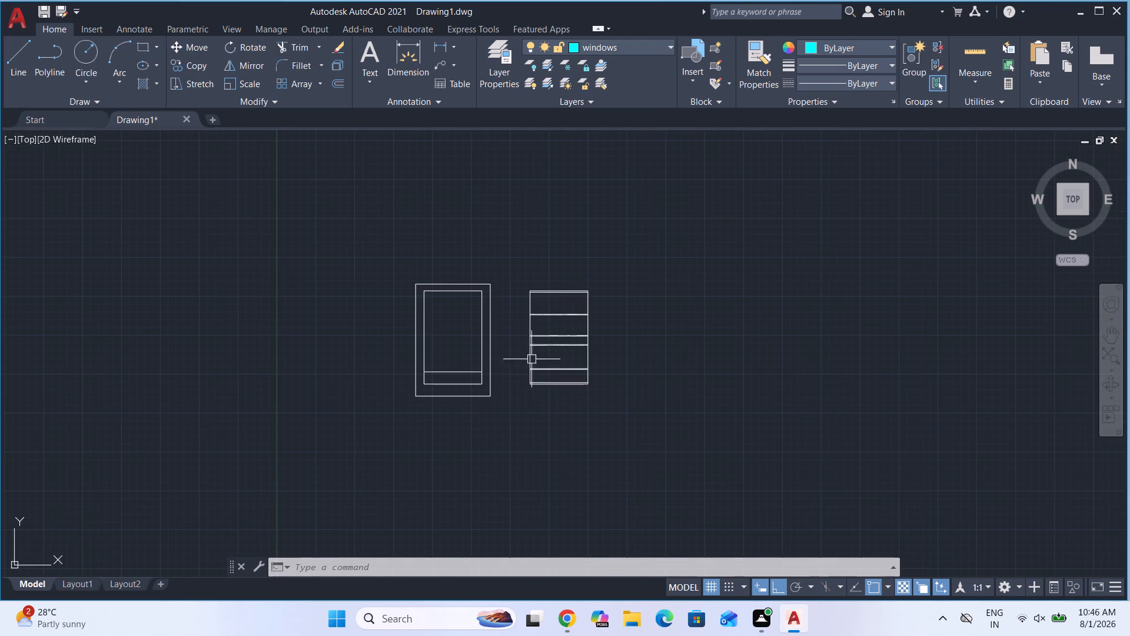
{"action": "scroll", "coordinate": [539, 334], "scroll_direction": "up", "scroll_amount": 2}
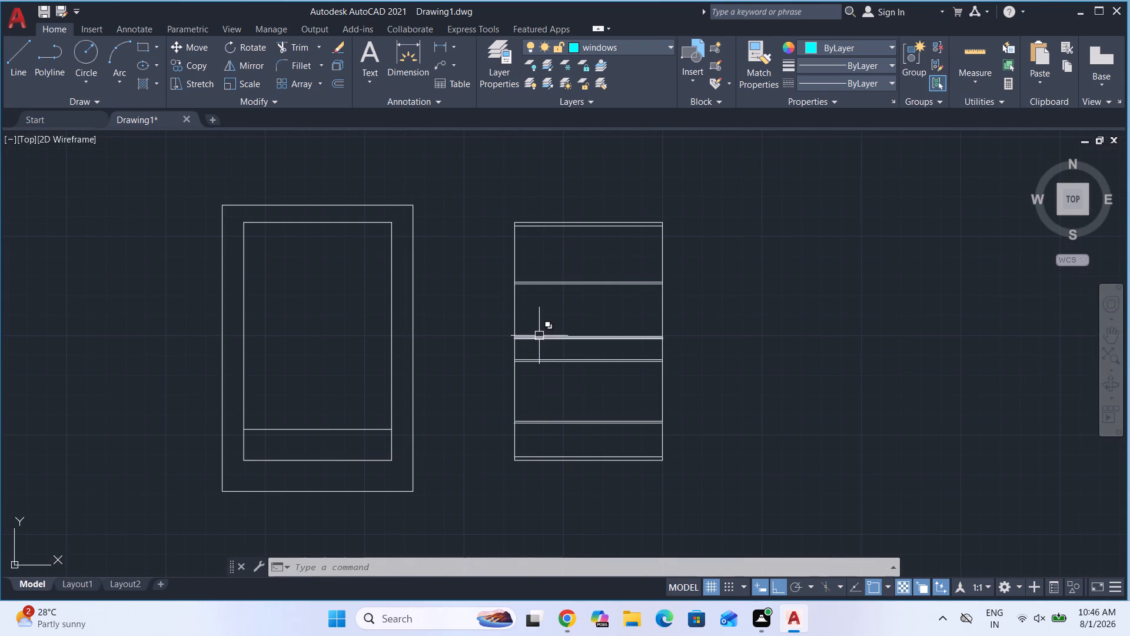
{"action": "left_click", "coordinate": [569, 431]}
{"action": "left_click", "coordinate": [557, 409]}
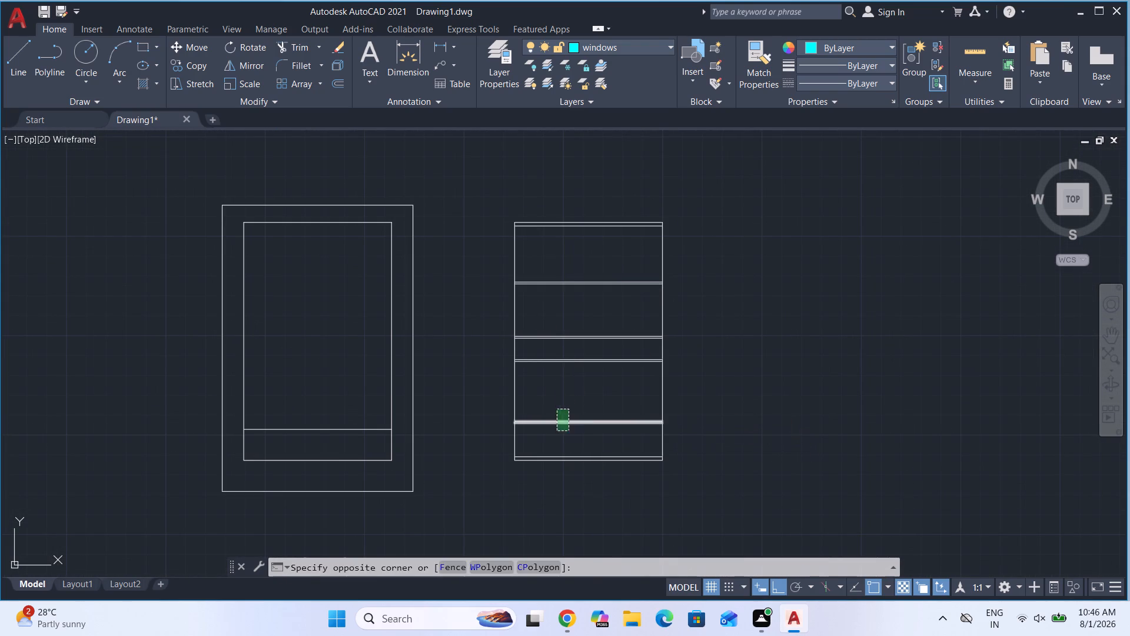
{"action": "key", "text": "Delete"}
Offset the bottom wall's upper line 6'6" upward to form the lowest partition's lower line.
{"action": "key", "text": "o"}
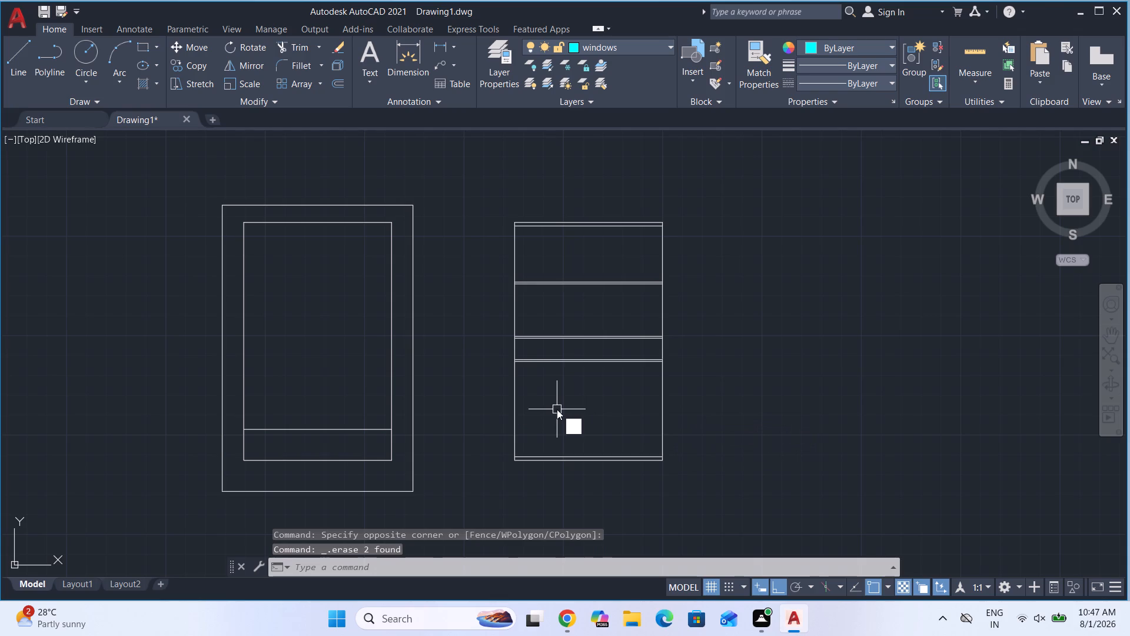
{"action": "key", "text": "Return"}
{"action": "key", "text": "Return"}
{"action": "scroll", "coordinate": [568, 450], "scroll_direction": "up", "scroll_amount": 3}
{"action": "left_click", "coordinate": [571, 479]}
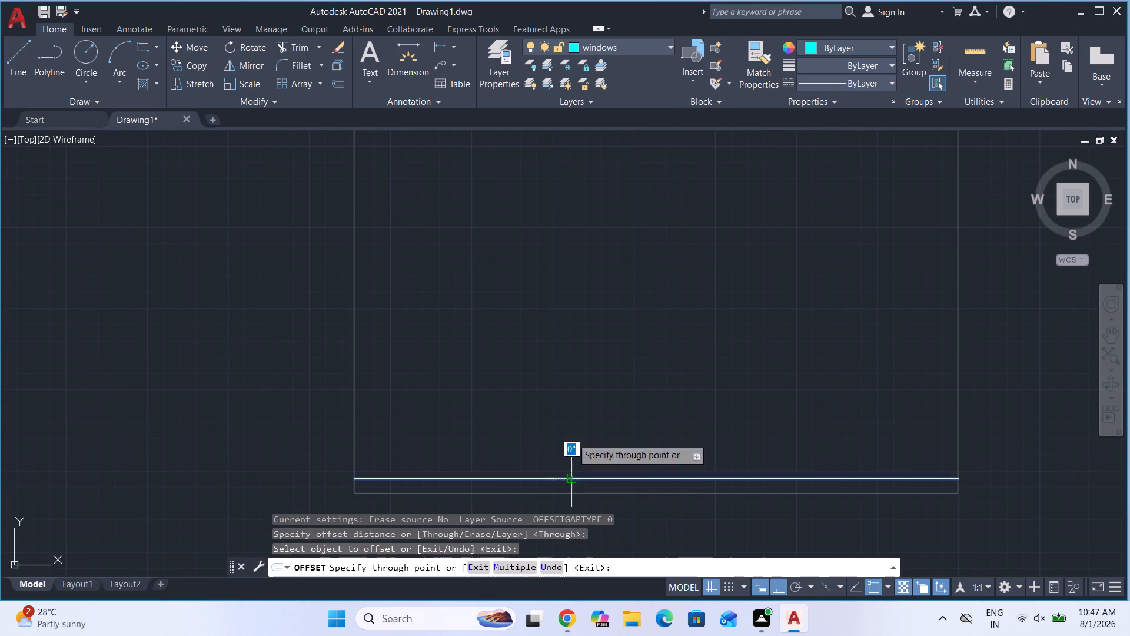
{"action": "type", "text": "6'6\""}
{"action": "key", "text": "Return"}
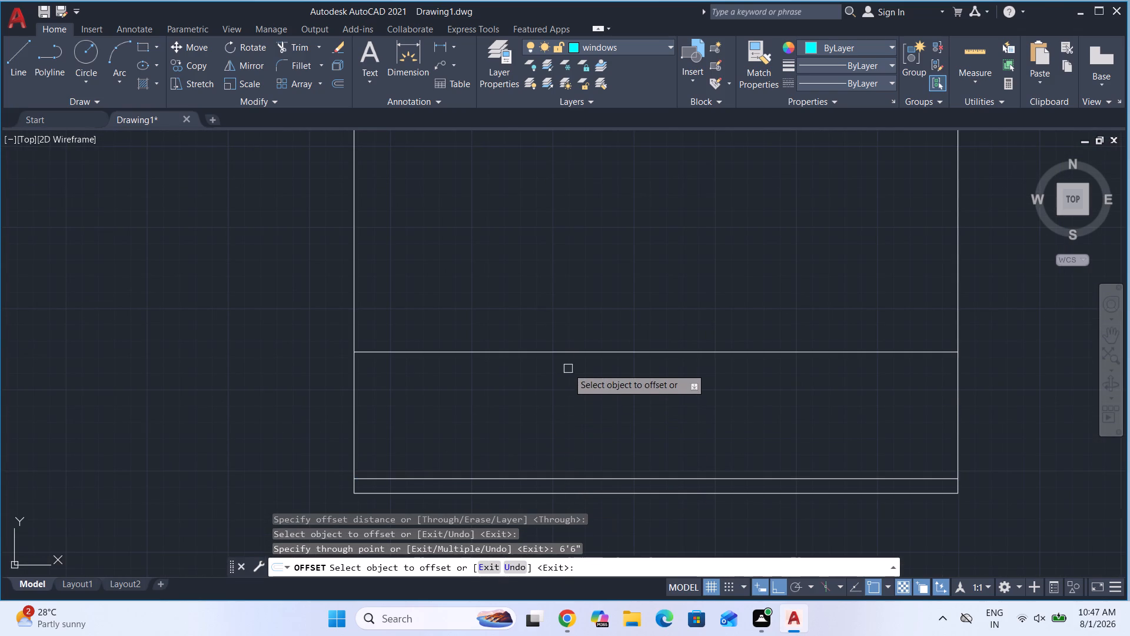
Offset the lowest partition's lower line 4.5" upward to complete the partition wall.
{"action": "left_click", "coordinate": [568, 355]}
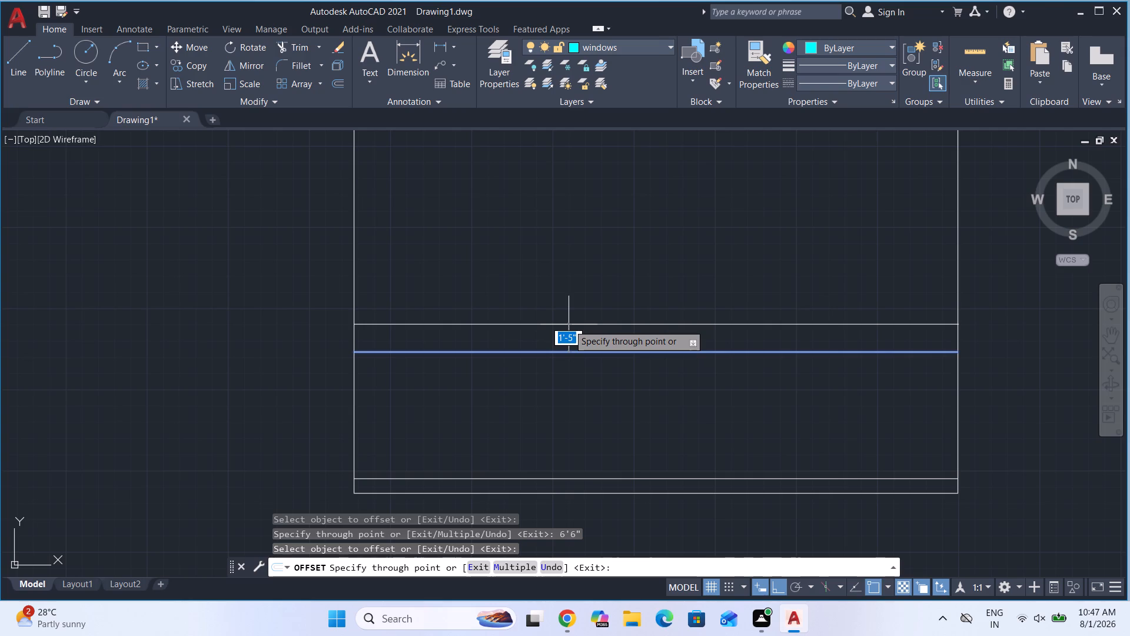
{"action": "type", "text": "4.5\""}
{"action": "key", "text": "Return"}
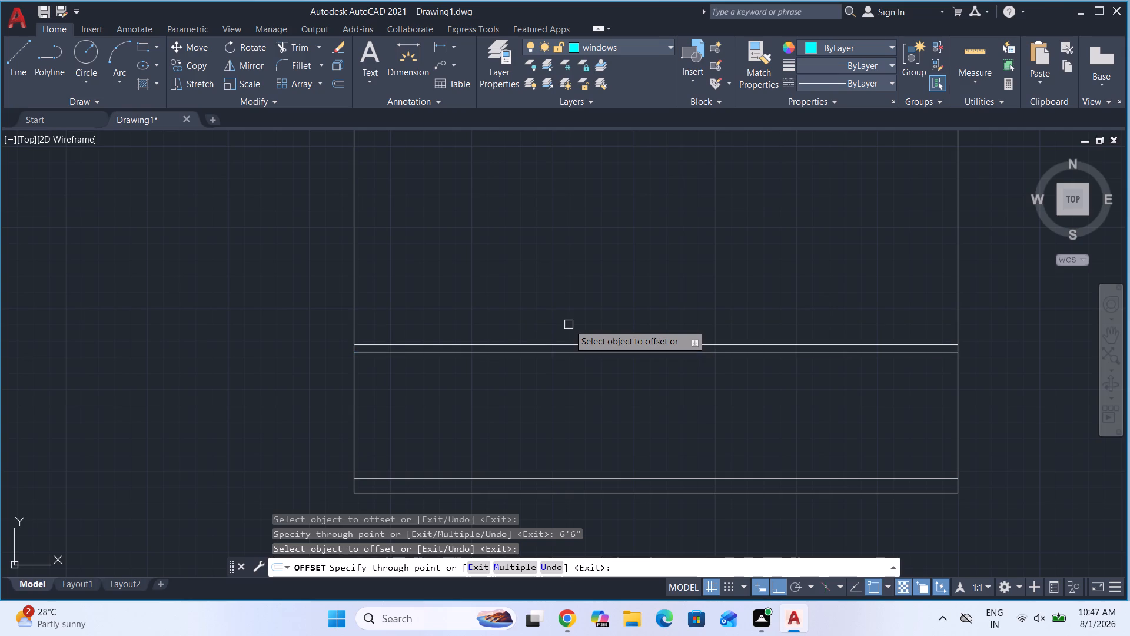
{"action": "key", "text": "Escape"}
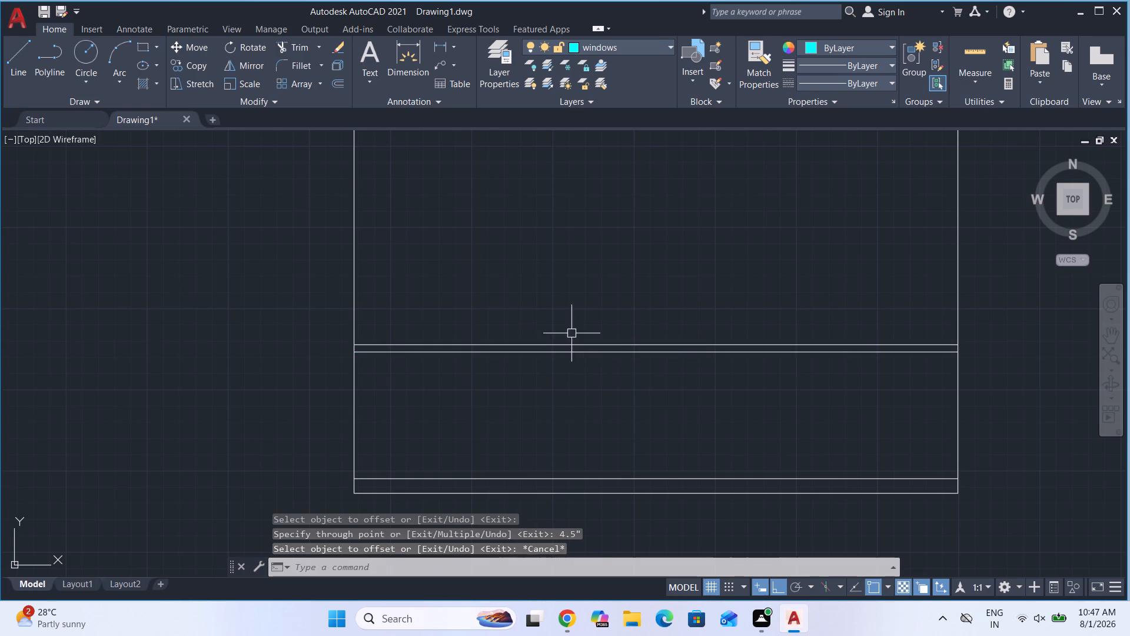
Measure the clear vertical distance at the left wall between the lowest partition's lower line and the bottom wall's upper line.
{"action": "left_click", "coordinate": [437, 47]}
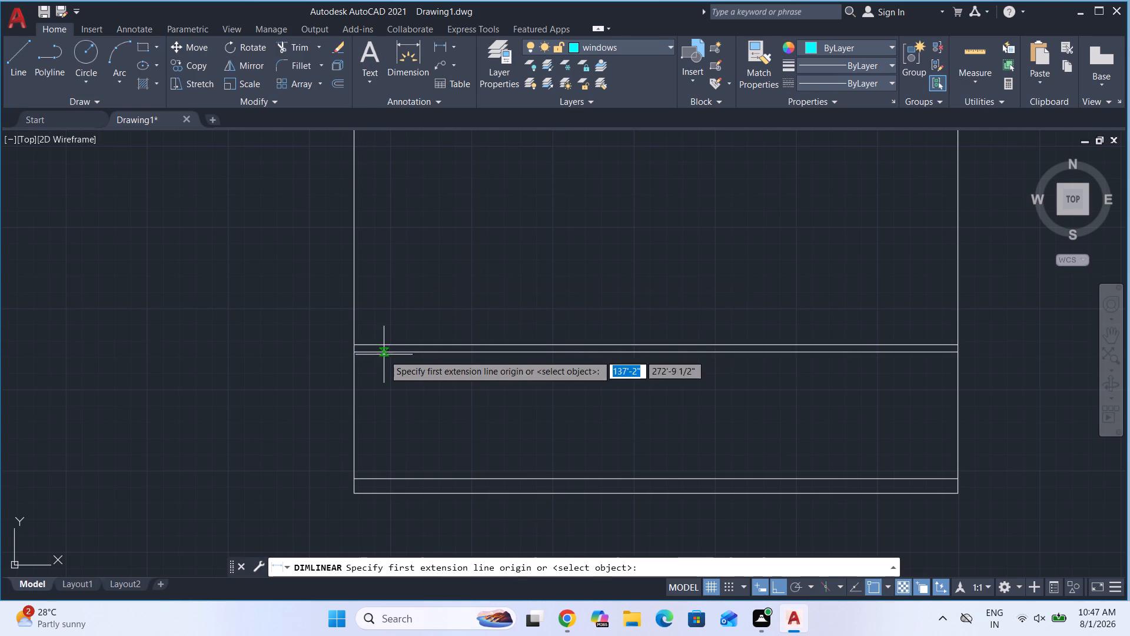
{"action": "left_click", "coordinate": [354, 351]}
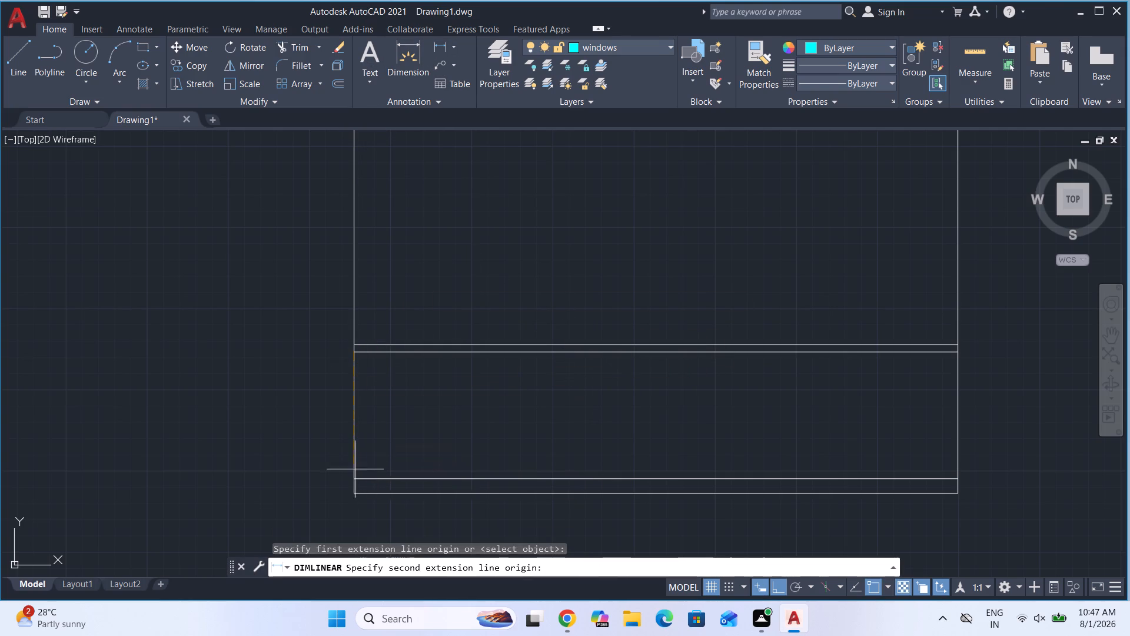
{"action": "left_click", "coordinate": [353, 480]}
{"action": "scroll", "coordinate": [416, 423], "scroll_direction": "up", "scroll_amount": 3}
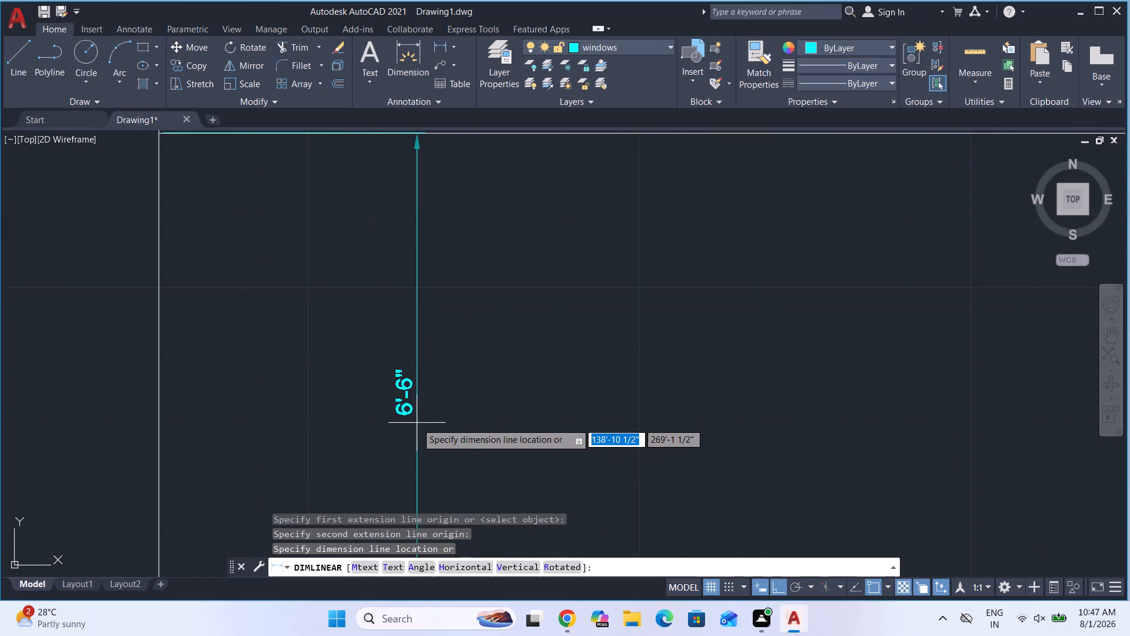
{"action": "key", "text": "Escape"}
{"action": "key", "text": "Escape"}
{"action": "scroll", "coordinate": [411, 410], "scroll_direction": "down", "scroll_amount": 5}
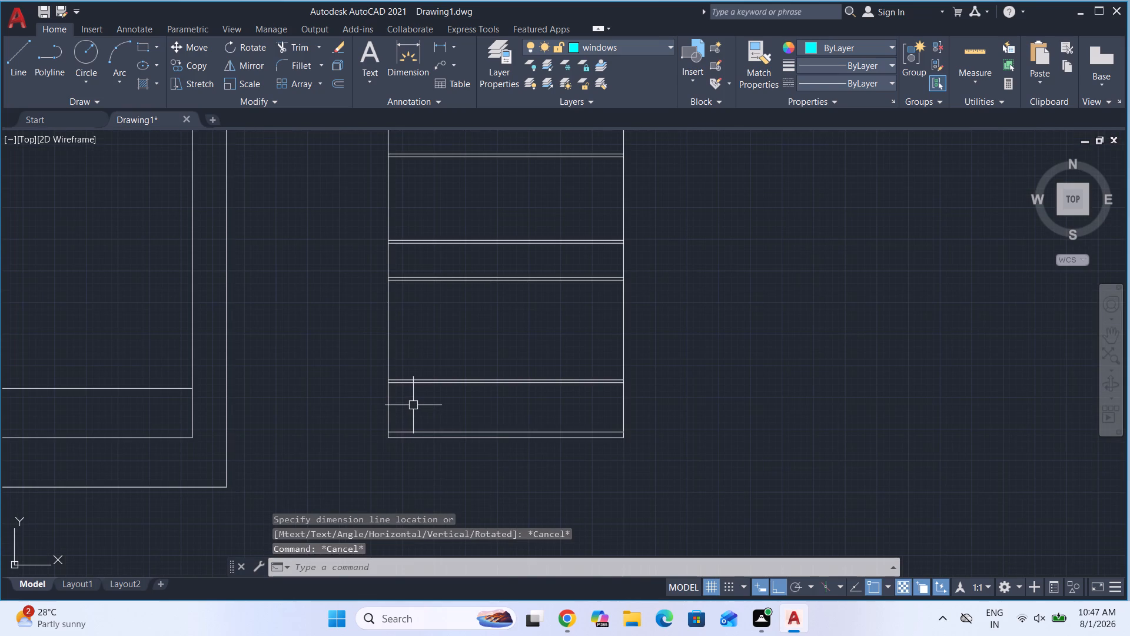
{"action": "scroll", "coordinate": [504, 430], "scroll_direction": "down", "scroll_amount": 1}
{"action": "key", "text": "Escape"}
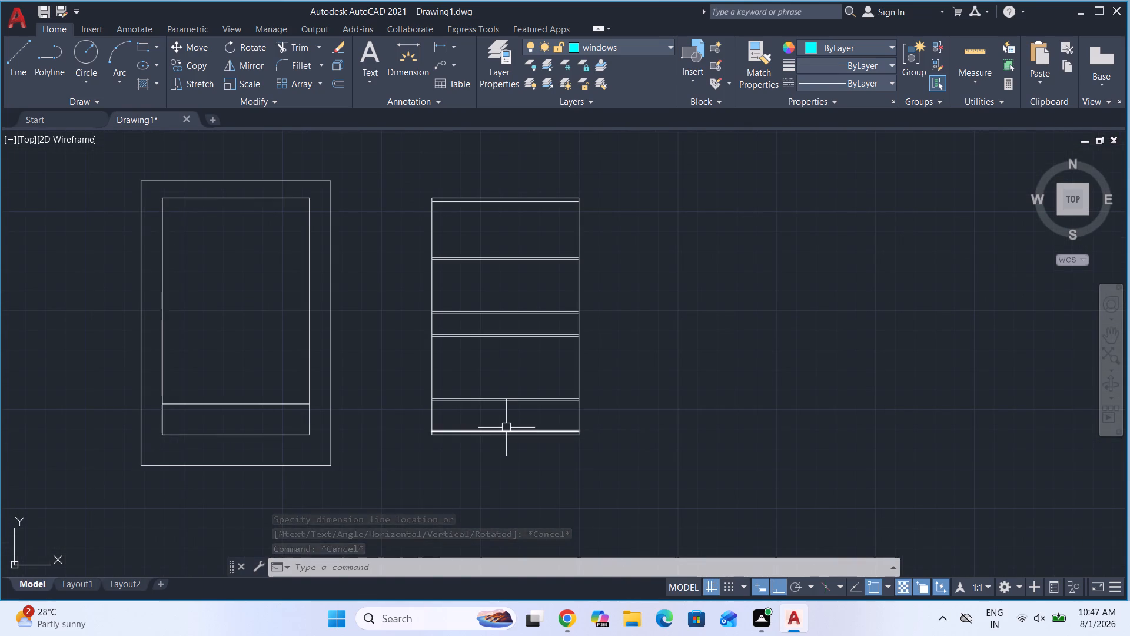
Offset the left vertical line of the copied rectangle 9" inward to form the left wall.
{"action": "key", "text": "0"}
{"action": "key", "text": "Escape"}
{"action": "key", "text": "o"}
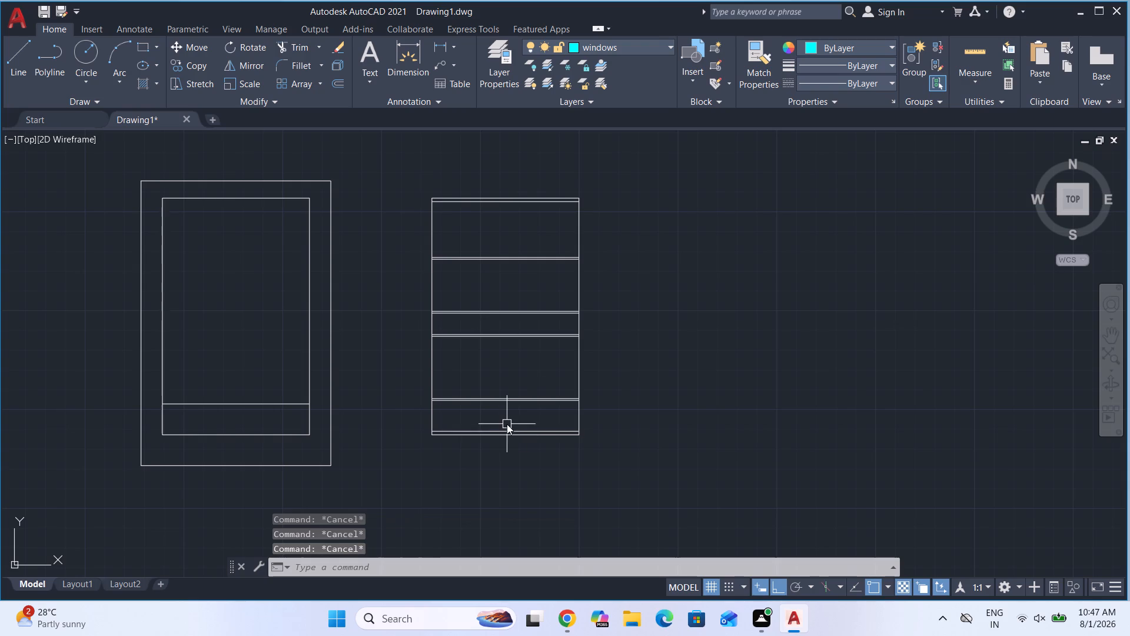
{"action": "key", "text": "Return"}
{"action": "key", "text": "Return"}
{"action": "scroll", "coordinate": [440, 226], "scroll_direction": "up", "scroll_amount": 2}
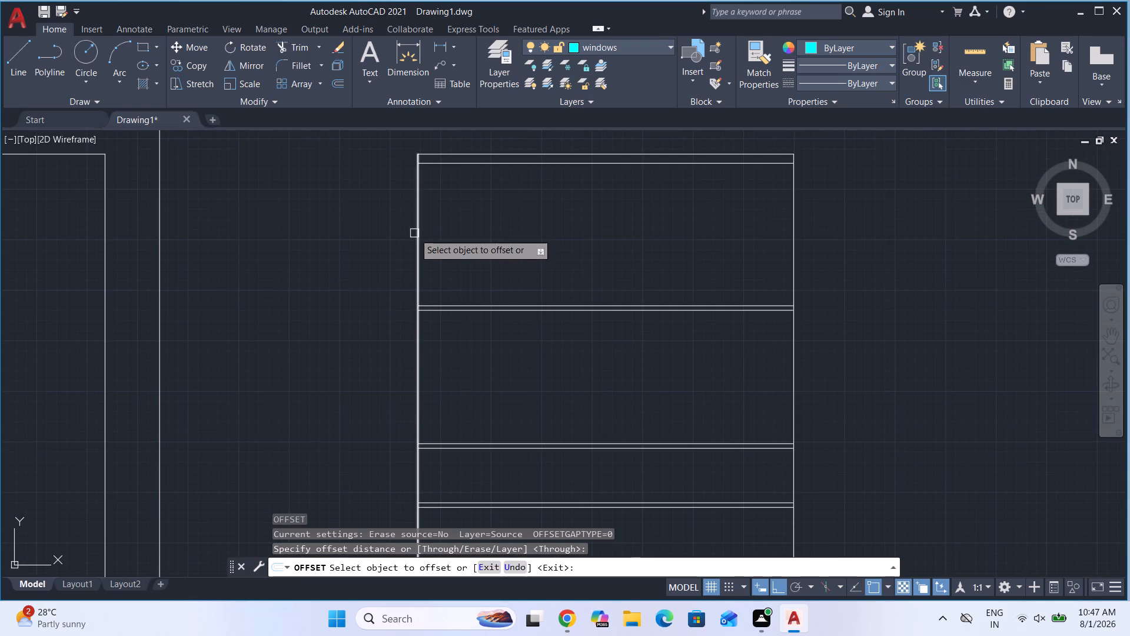
{"action": "left_click", "coordinate": [414, 233]}
{"action": "type", "text": "9\""}
{"action": "key", "text": "Return"}
Offset the left wall's inner line 11' to the right, and that new line a further 4.5", to form a vertical partition wall.
{"action": "left_click", "coordinate": [426, 256]}
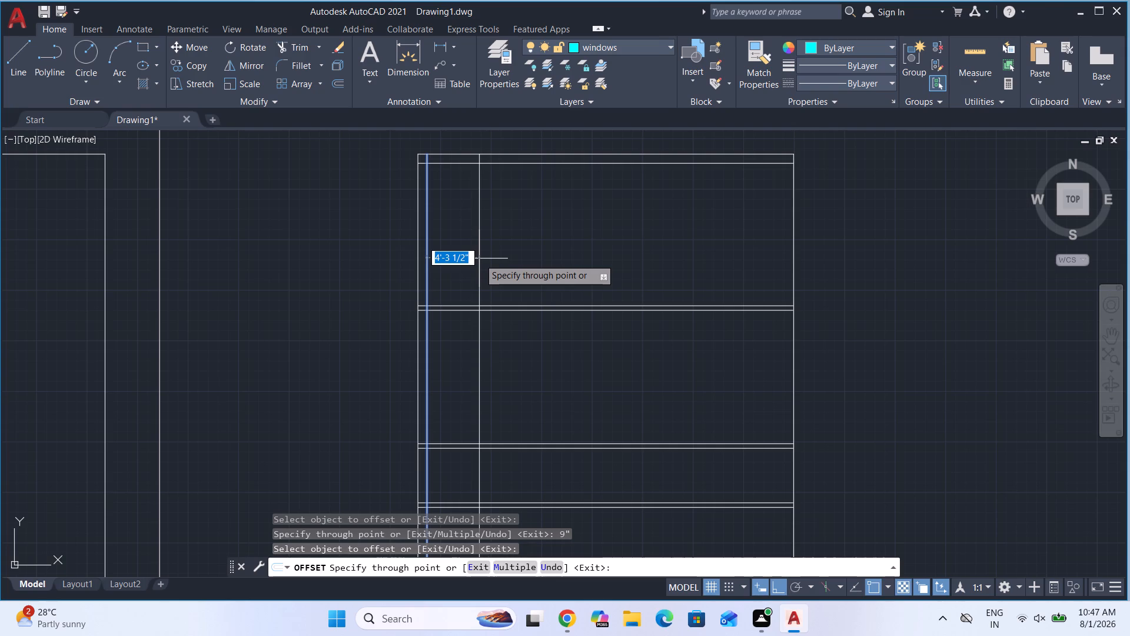
{"action": "type", "text": "11'"}
{"action": "key", "text": "Return"}
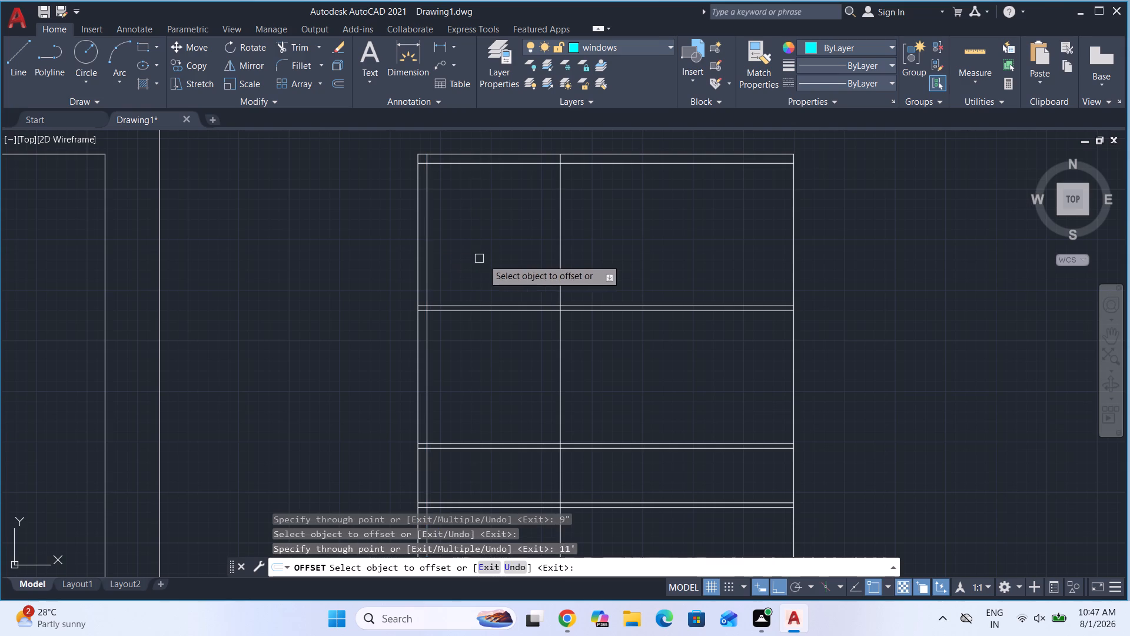
{"action": "left_click", "coordinate": [562, 261]}
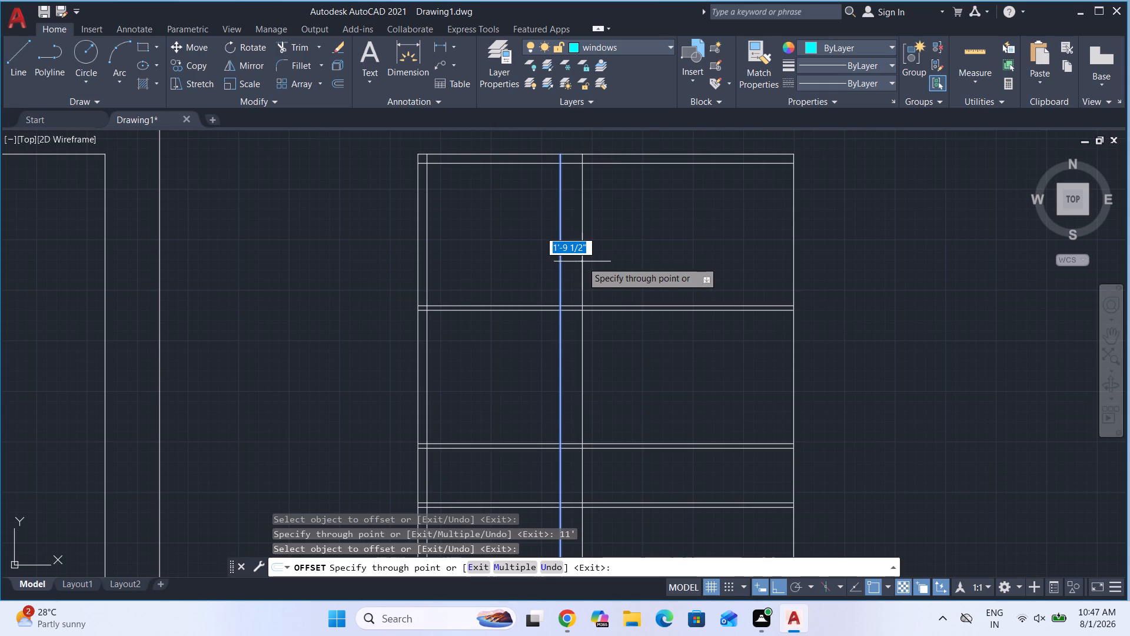
{"action": "key", "text": "4"}
{"action": "type", "text": ".5"}
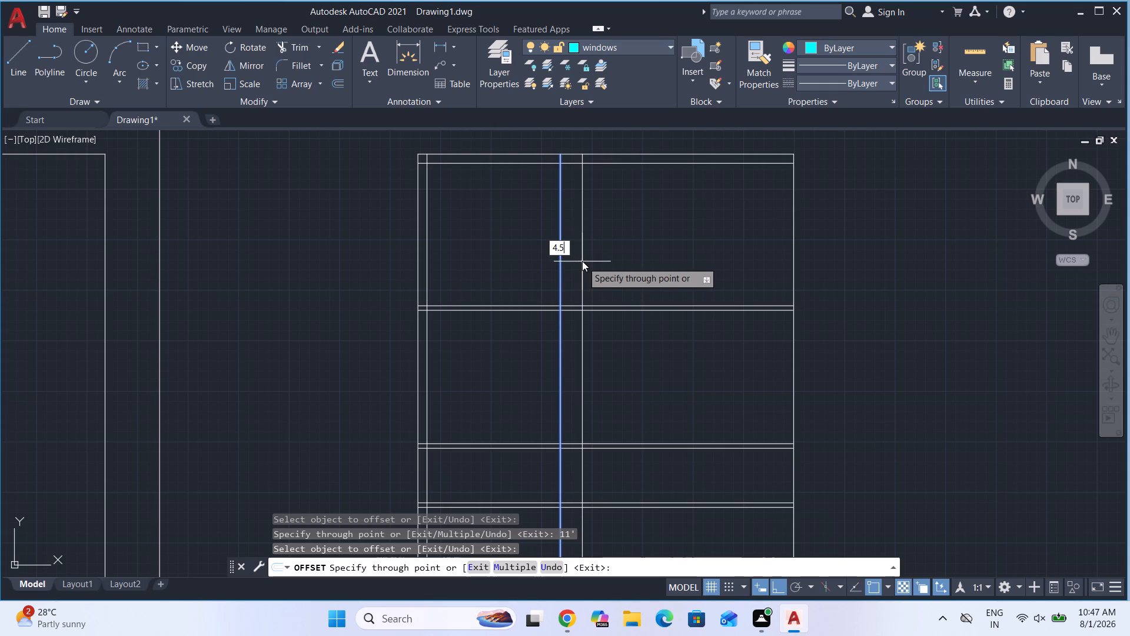
{"action": "key", "text": "shift+quotedbl"}
{"action": "key", "text": "Return"}
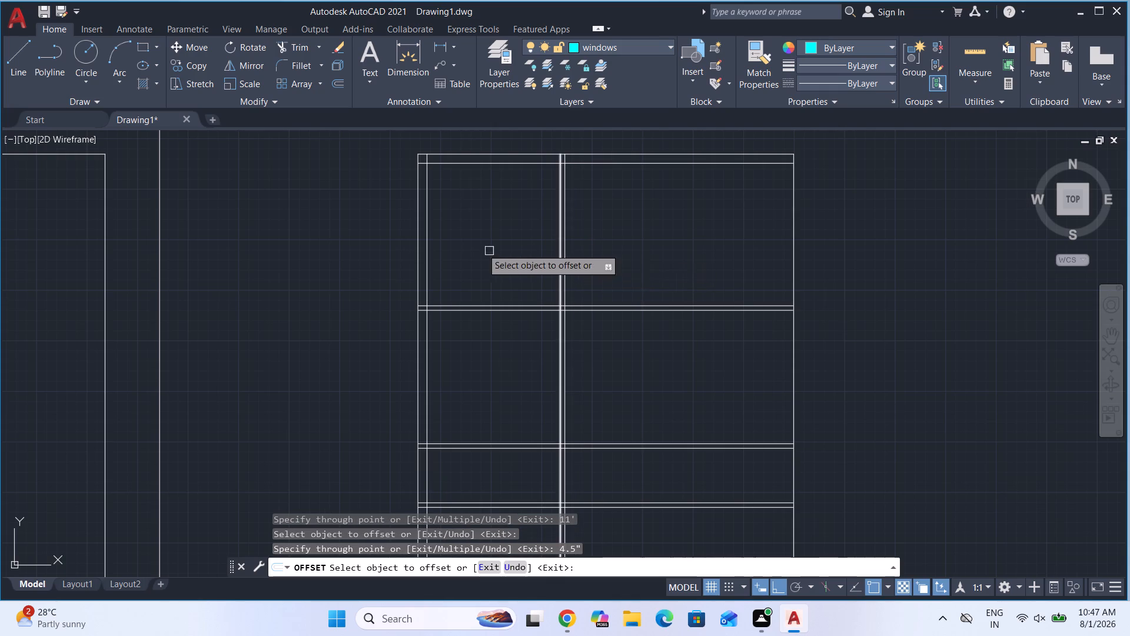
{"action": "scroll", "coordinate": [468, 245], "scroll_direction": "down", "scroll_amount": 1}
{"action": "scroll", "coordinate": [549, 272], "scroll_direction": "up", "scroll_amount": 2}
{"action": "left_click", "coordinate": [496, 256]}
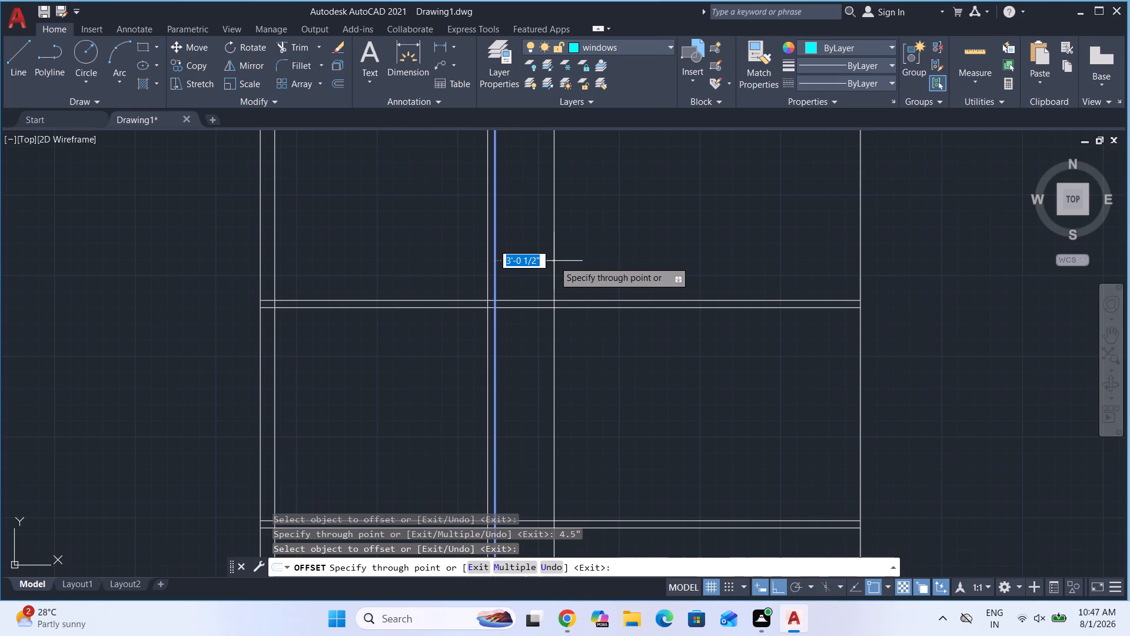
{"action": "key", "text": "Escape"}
Offset the right vertical line of the copied rectangle 9" inward to form the right wall.
{"action": "scroll", "coordinate": [533, 255], "scroll_direction": "down", "scroll_amount": 2}
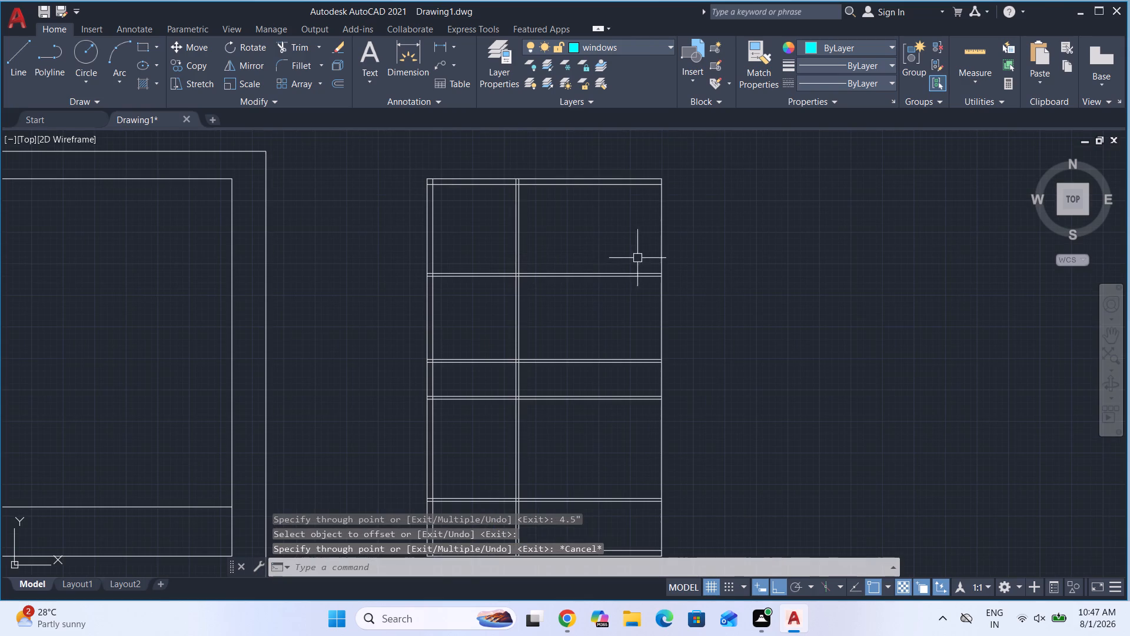
{"action": "key", "text": "o"}
{"action": "key", "text": "Return"}
{"action": "key", "text": "Return"}
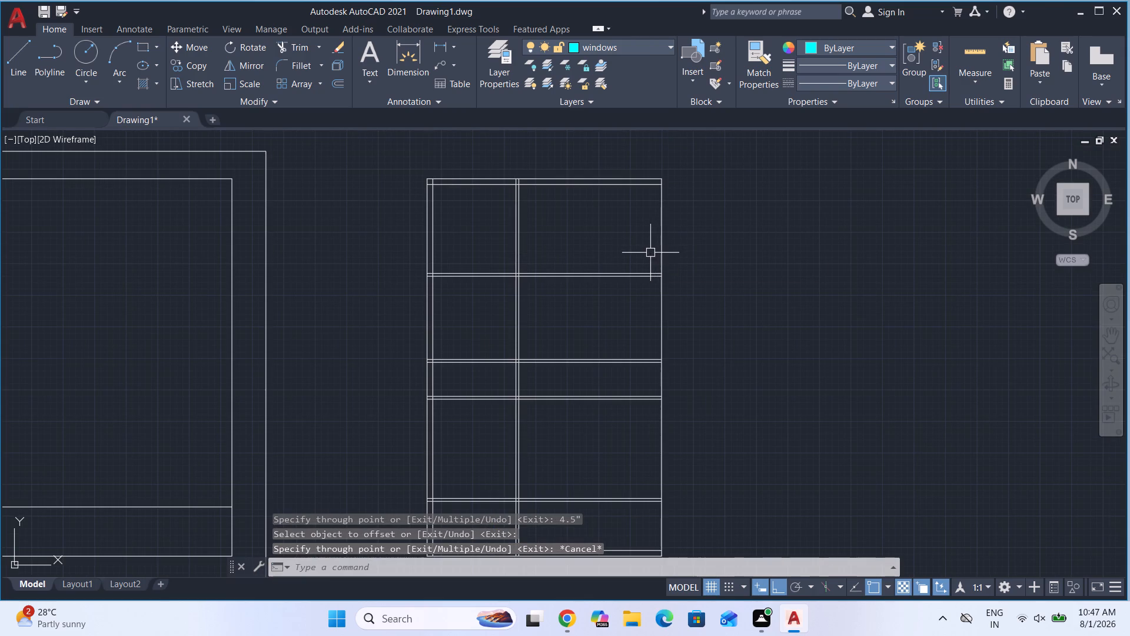
{"action": "left_click", "coordinate": [663, 240]}
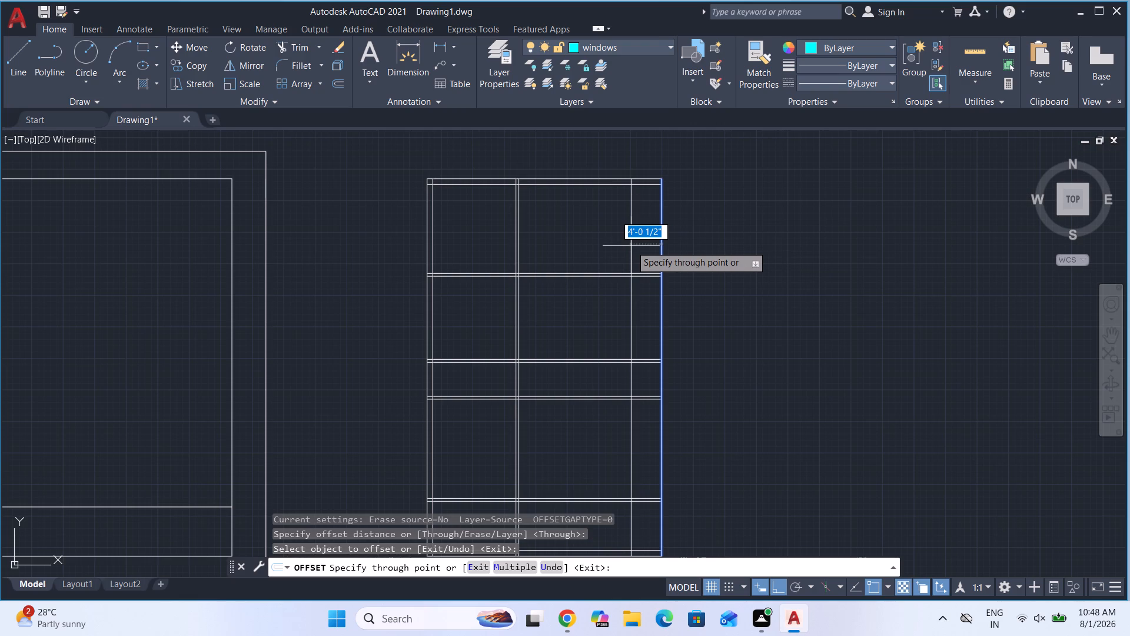
{"action": "type", "text": "9\""}
{"action": "key", "text": "Return"}
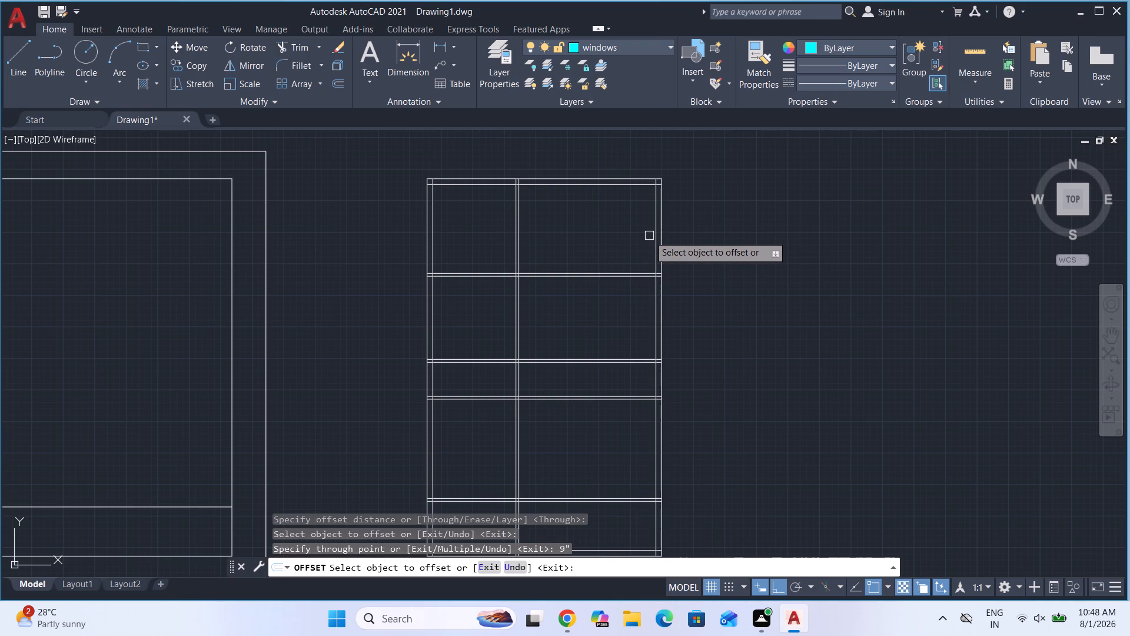
Offset the right wall's inner line 7'9" to the left to form the first line of a second vertical partition.
{"action": "scroll", "coordinate": [653, 246], "scroll_direction": "up", "scroll_amount": 2}
{"action": "left_click", "coordinate": [660, 244]}
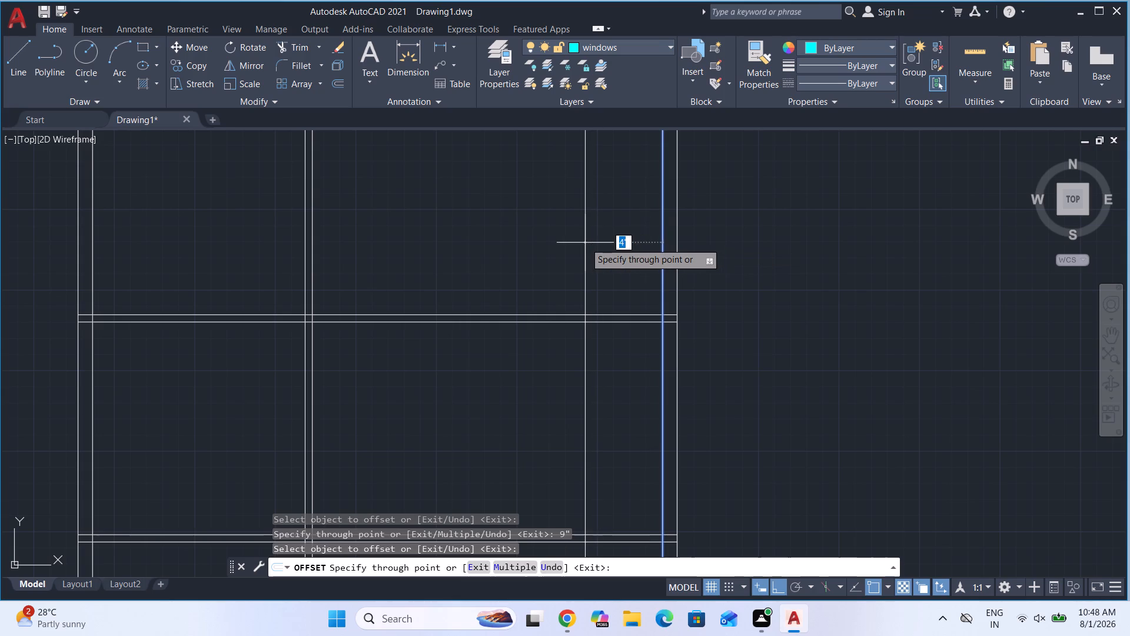
{"action": "key", "text": "7"}
{"action": "key", "text": "apostrophe"}
{"action": "type", "text": "9\""}
{"action": "key", "text": "Return"}
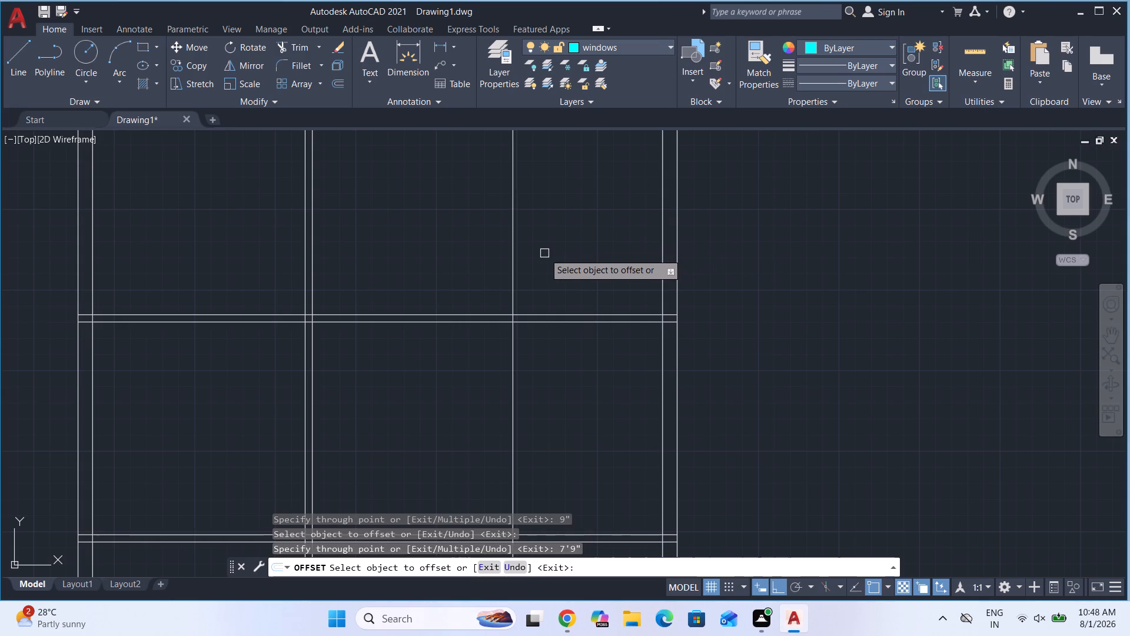
Offset the second vertical partition's first line to the left to form the wall's other line.
{"action": "left_click", "coordinate": [511, 250]}
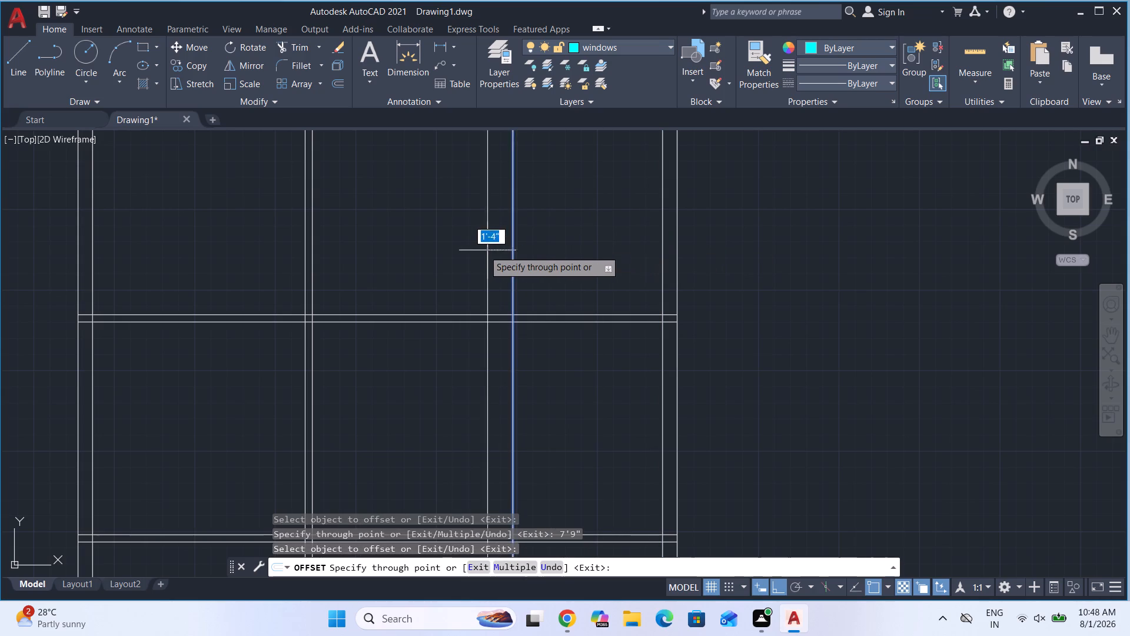
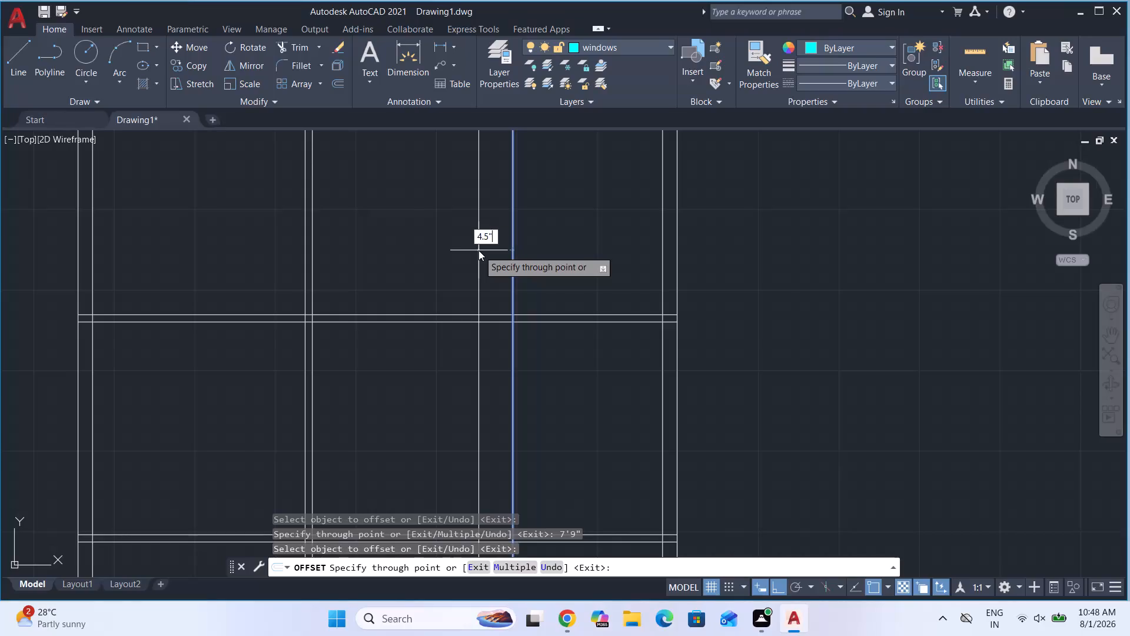
Set the offset of the second vertical partition's other line to 4.5" and finish the Offset command.
{"action": "key", "text": "Return"}
{"action": "key", "text": "Escape"}
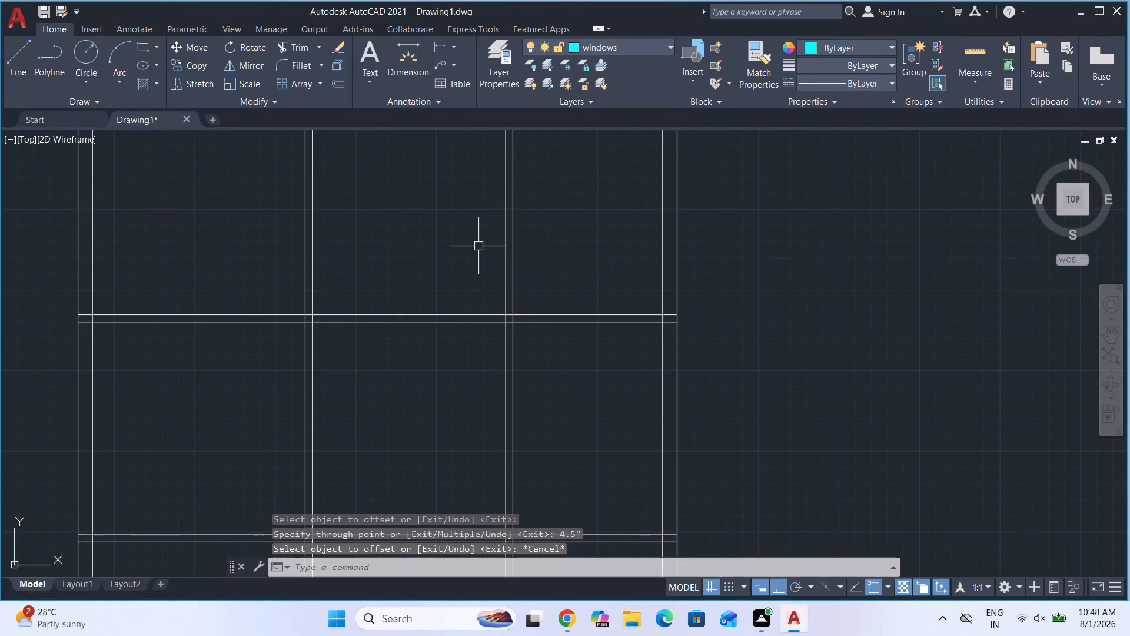
Trim both vertical partitions out of the bottom strip, between the lowest horizontal partition and the bottom wall.
{"action": "scroll", "coordinate": [541, 288], "scroll_direction": "down", "scroll_amount": 3}
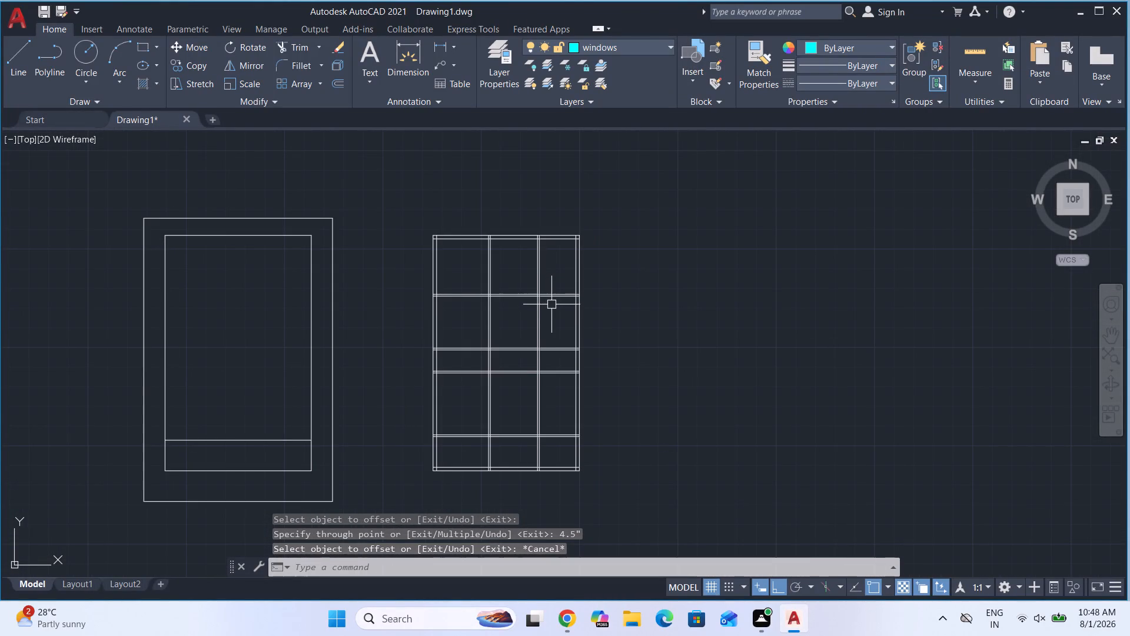
{"action": "scroll", "coordinate": [498, 249], "scroll_direction": "up", "scroll_amount": 1}
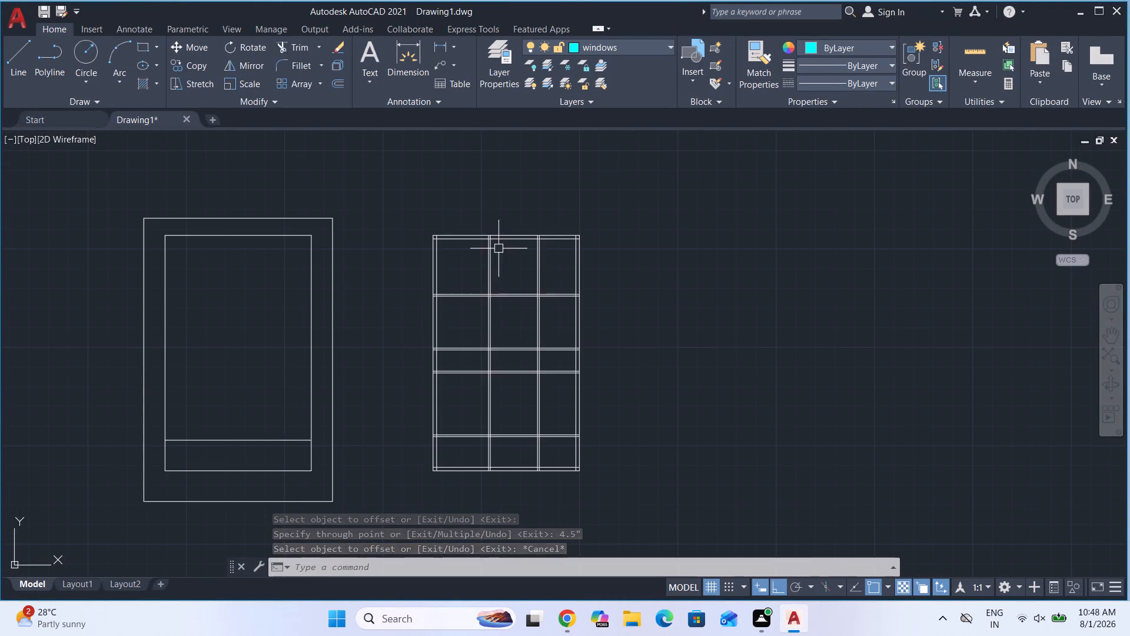
{"action": "scroll", "coordinate": [498, 249], "scroll_direction": "up", "scroll_amount": 1}
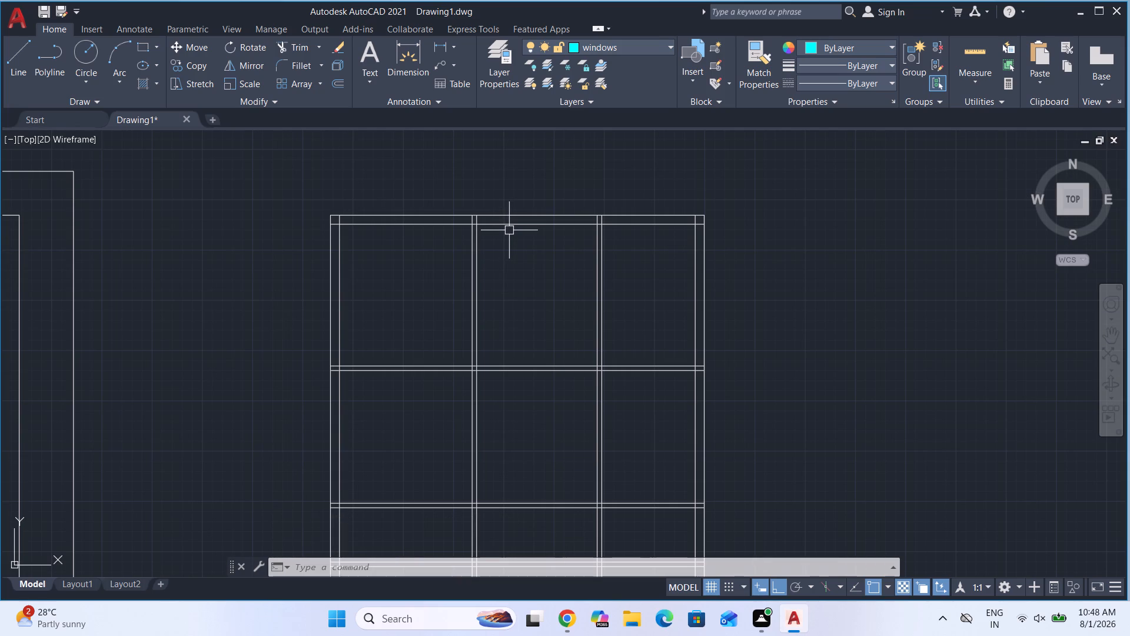
{"action": "scroll", "coordinate": [527, 218], "scroll_direction": "down", "scroll_amount": 2}
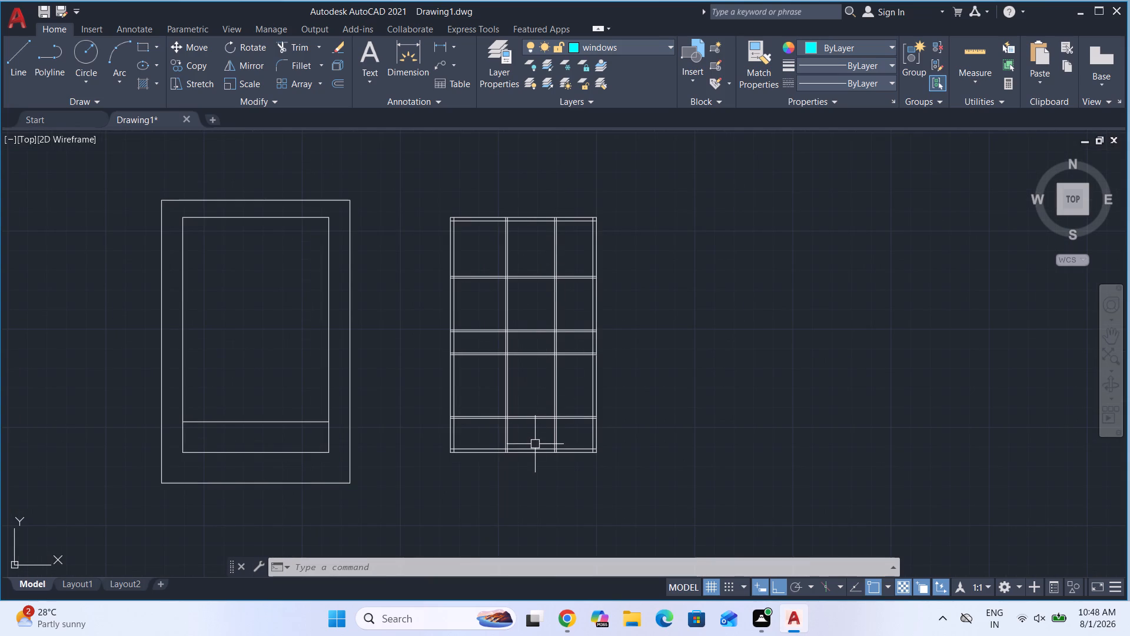
{"action": "scroll", "coordinate": [516, 436], "scroll_direction": "up", "scroll_amount": 1}
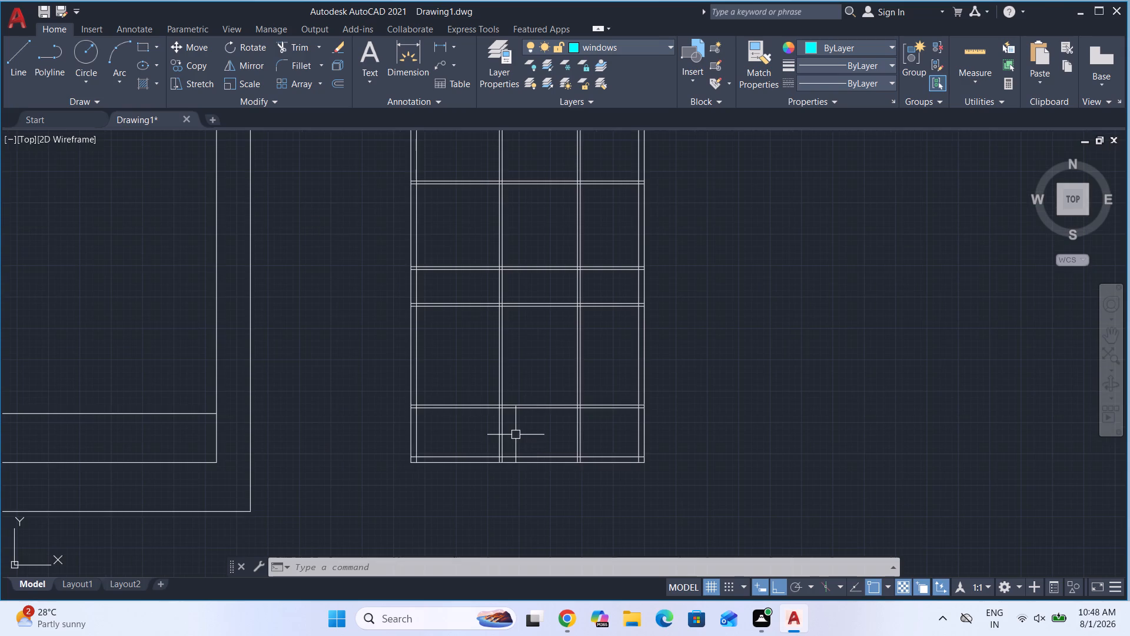
{"action": "type", "text": "tr"}
{"action": "key", "text": "Return"}
{"action": "key", "text": "Return"}
{"action": "left_click", "coordinate": [597, 433]}
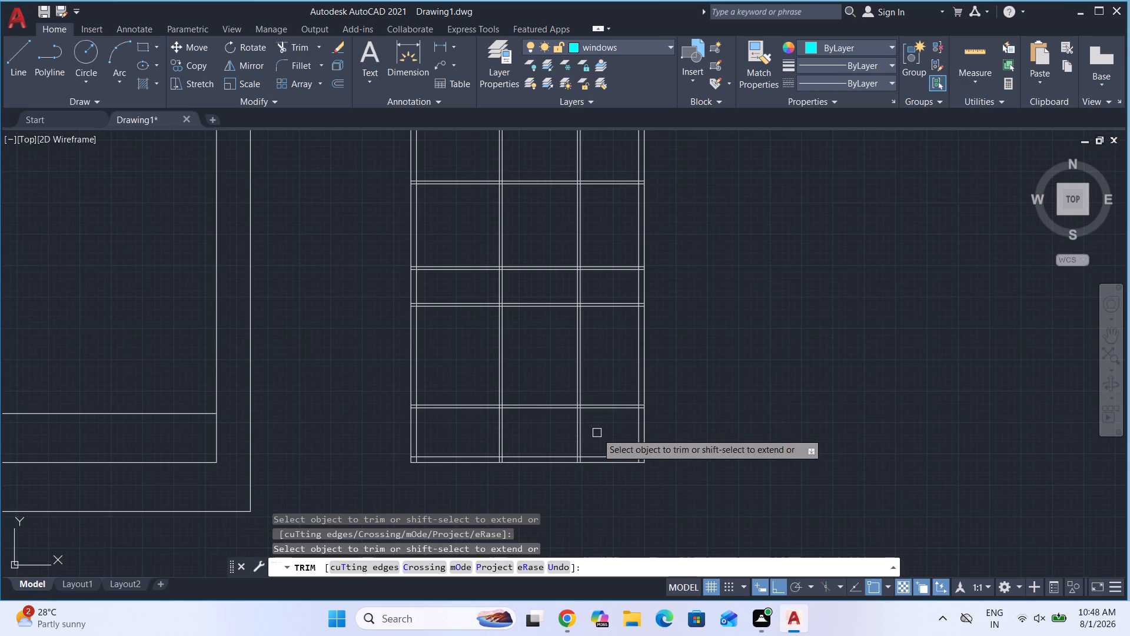
{"action": "left_click", "coordinate": [478, 425]}
{"action": "key", "text": "Escape"}
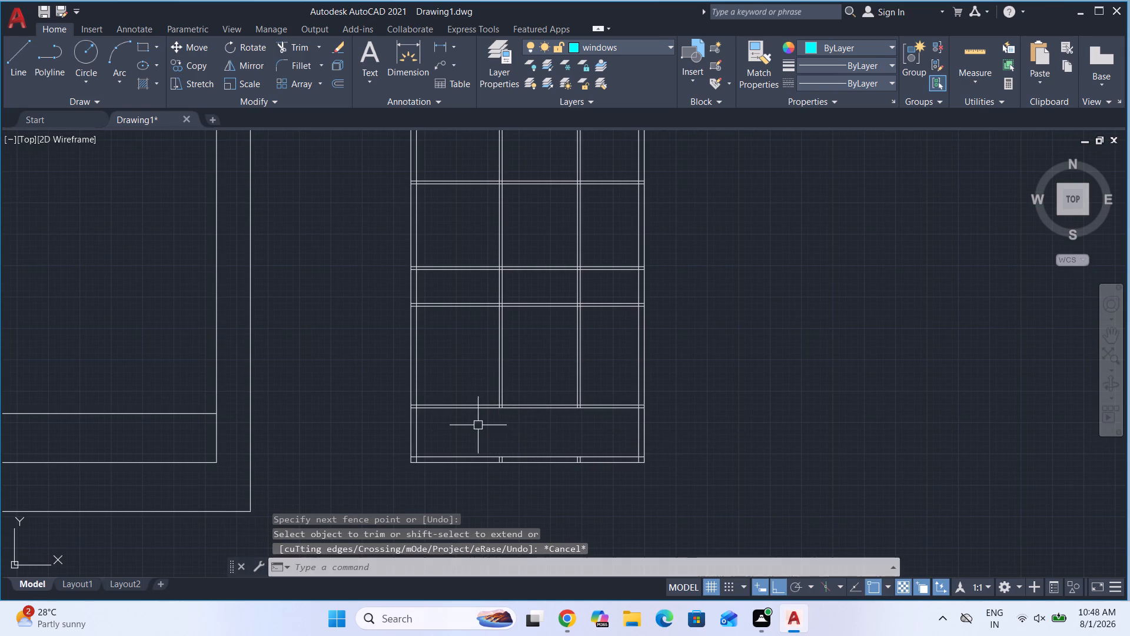
Trim the leftover stubs of both vertical partitions inside the bottom wall's thickness.
{"action": "scroll", "coordinate": [523, 469], "scroll_direction": "up", "scroll_amount": 4}
{"action": "scroll", "coordinate": [448, 435], "scroll_direction": "up", "scroll_amount": 1}
{"action": "type", "text": "tr"}
{"action": "key", "text": "Return"}
{"action": "key", "text": "Return"}
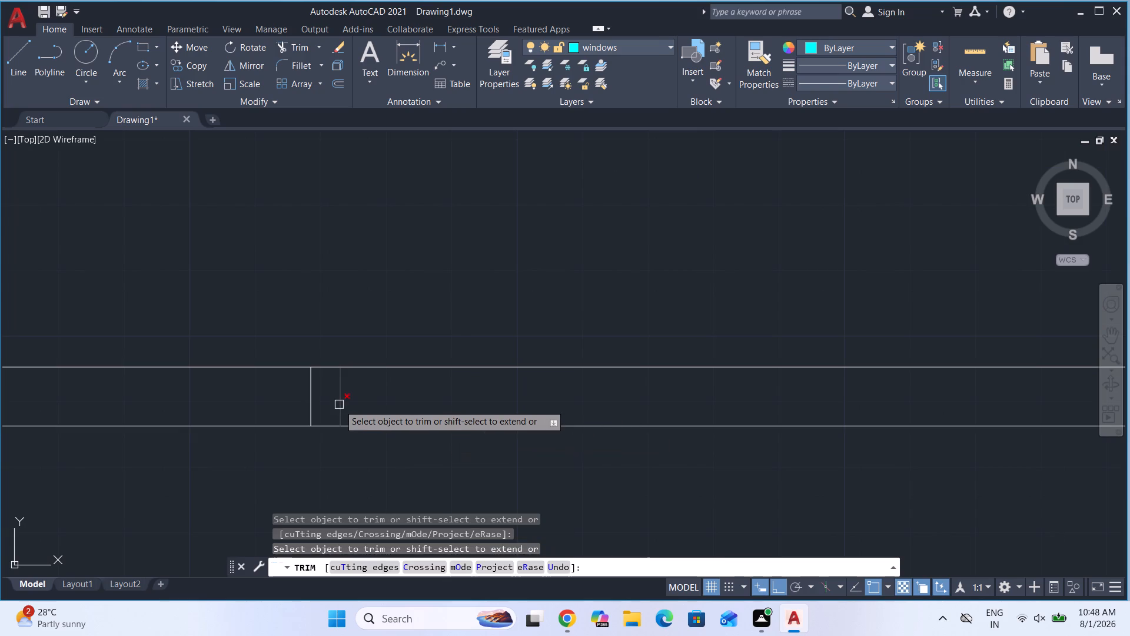
{"action": "left_click", "coordinate": [338, 404]}
{"action": "left_click", "coordinate": [309, 401]}
{"action": "scroll", "coordinate": [308, 401], "scroll_direction": "down", "scroll_amount": 4}
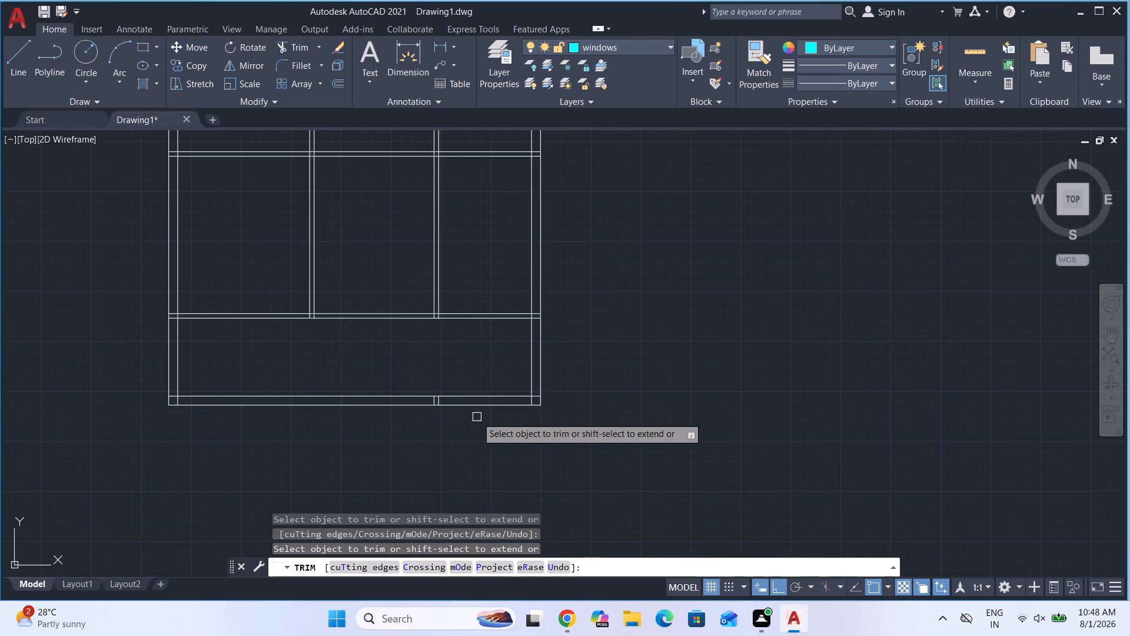
{"action": "scroll", "coordinate": [458, 402], "scroll_direction": "up", "scroll_amount": 4}
{"action": "left_click", "coordinate": [425, 405]}
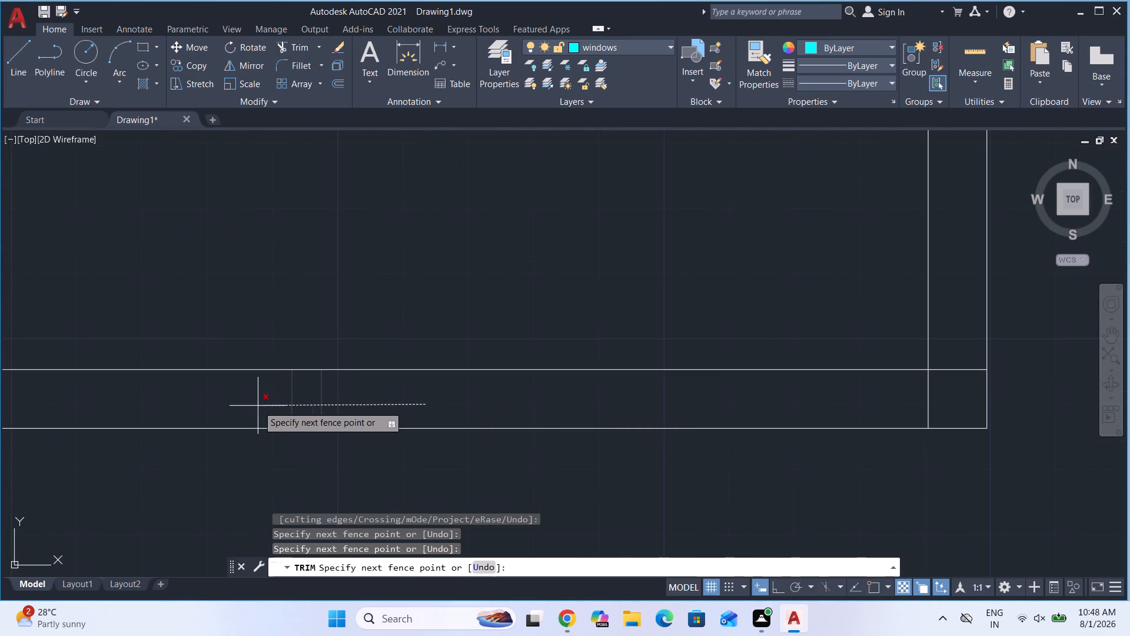
{"action": "left_click", "coordinate": [258, 406]}
{"action": "scroll", "coordinate": [413, 411], "scroll_direction": "down", "scroll_amount": 3}
{"action": "key", "text": "Escape"}
Trim both vertical partitions out of the large room space between the two lowest horizontal partitions.
{"action": "scroll", "coordinate": [698, 422], "scroll_direction": "down", "scroll_amount": 3}
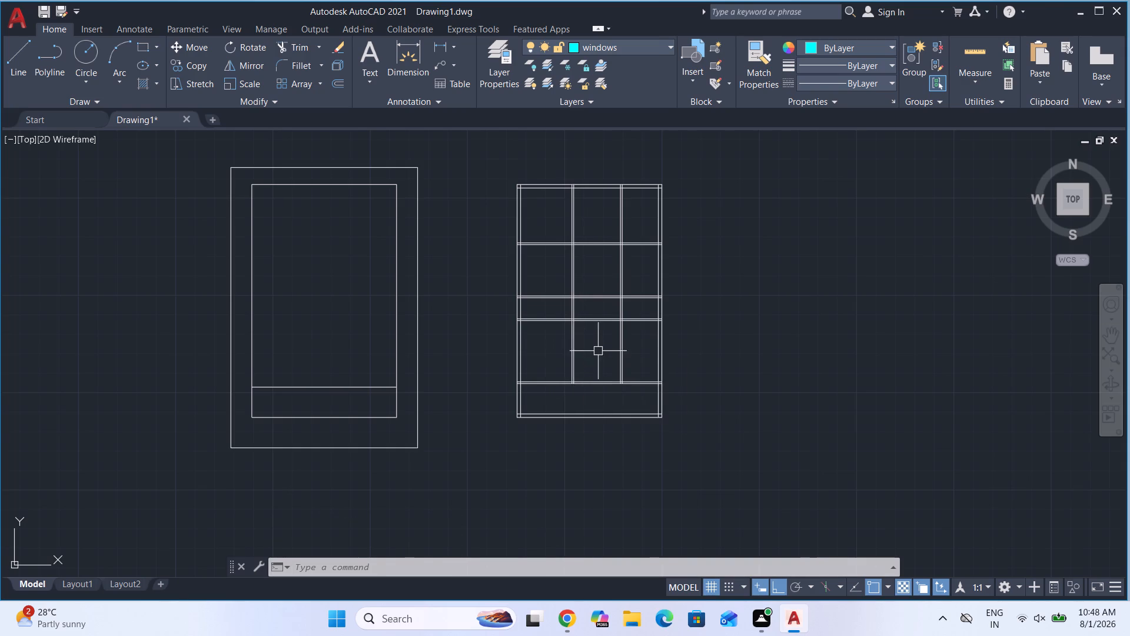
{"action": "scroll", "coordinate": [595, 352], "scroll_direction": "down", "scroll_amount": 1}
{"action": "scroll", "coordinate": [584, 353], "scroll_direction": "up", "scroll_amount": 1}
{"action": "key", "text": "t"}
{"action": "key", "text": "r"}
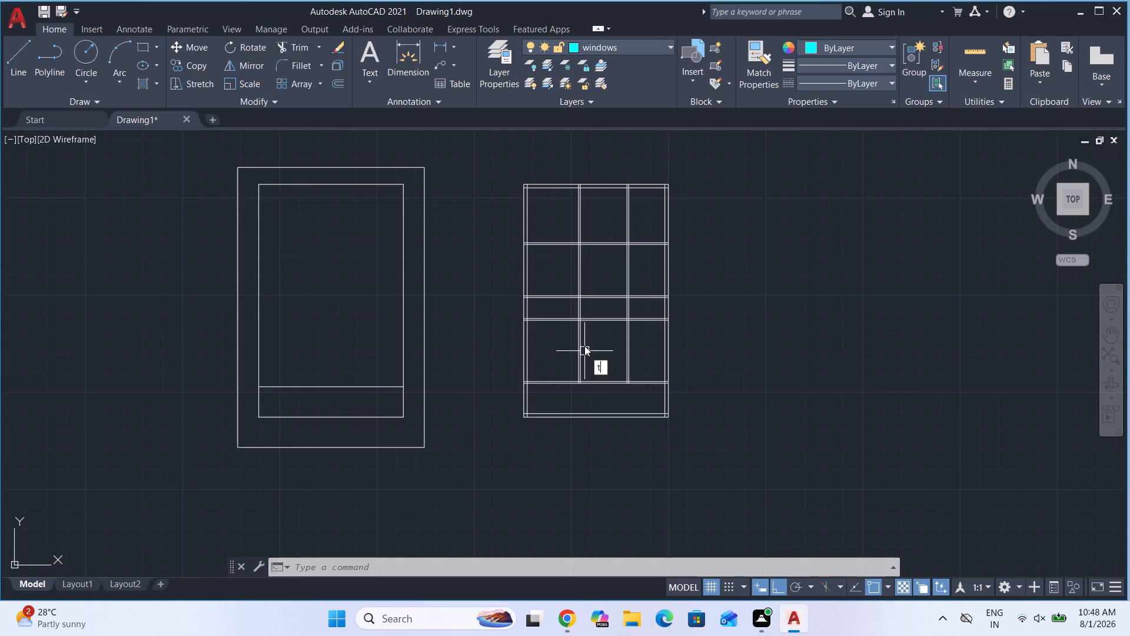
{"action": "key", "text": "Return"}
{"action": "key", "text": "Return"}
{"action": "left_click", "coordinate": [593, 358]}
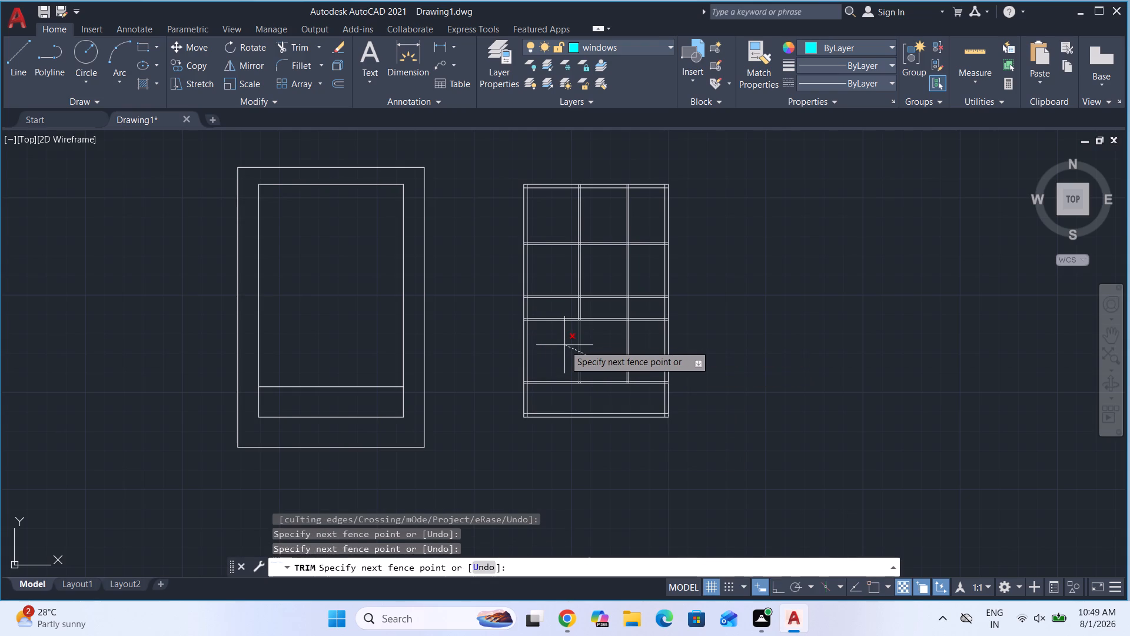
{"action": "left_click", "coordinate": [571, 346]}
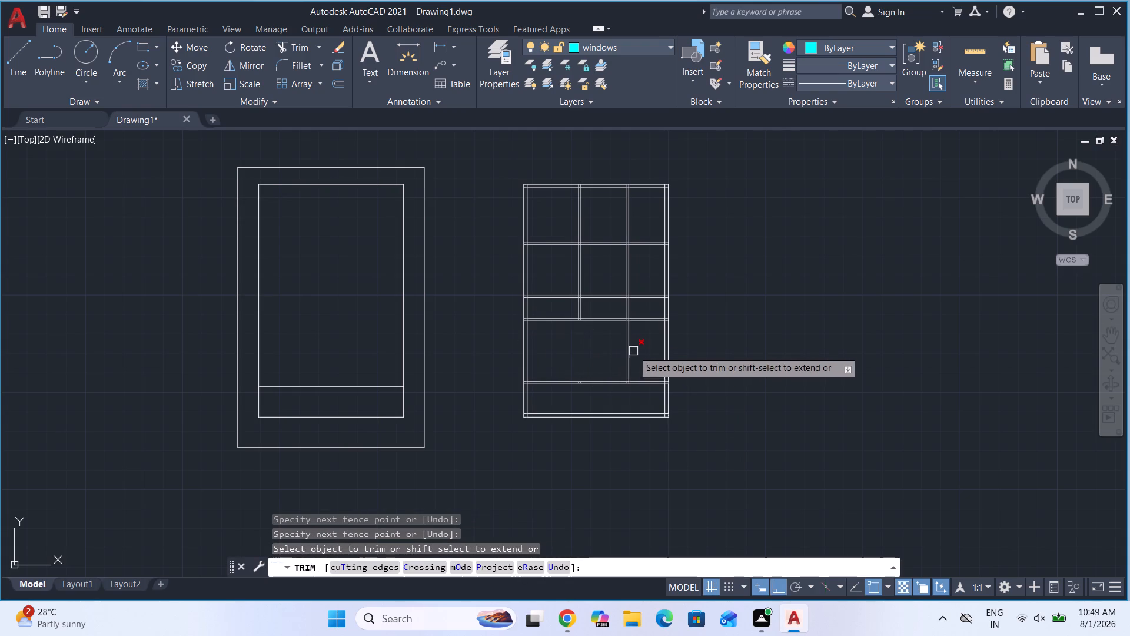
{"action": "left_click", "coordinate": [647, 356]}
{"action": "left_click", "coordinate": [619, 348]}
{"action": "scroll", "coordinate": [619, 348], "scroll_direction": "down", "scroll_amount": 1}
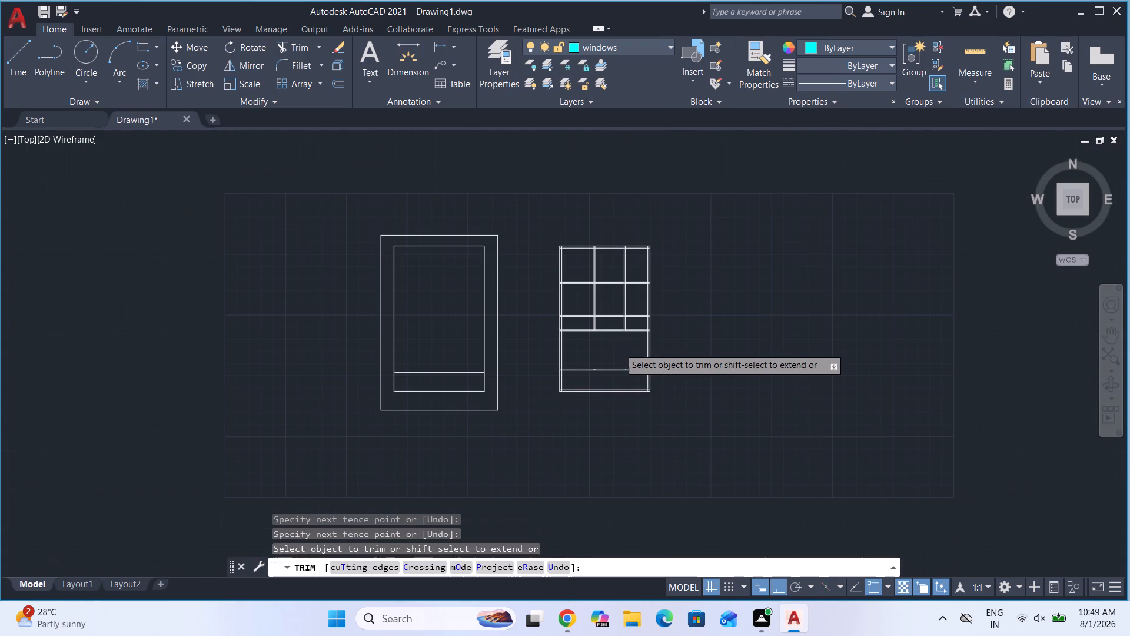
{"action": "scroll", "coordinate": [620, 345], "scroll_direction": "down", "scroll_amount": 1}
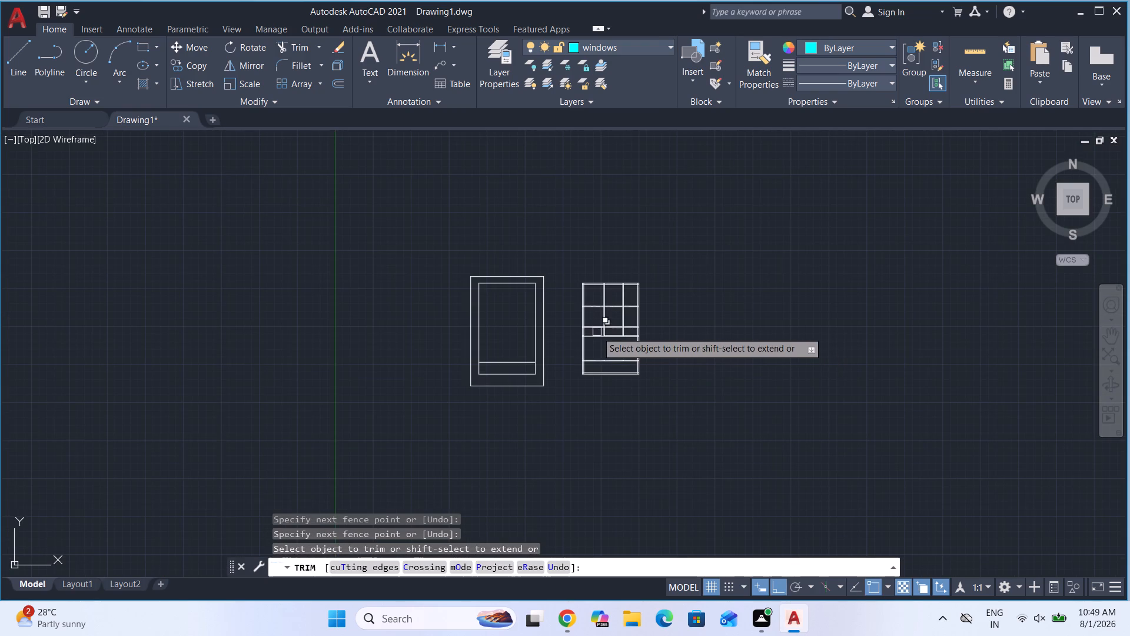
{"action": "scroll", "coordinate": [597, 300], "scroll_direction": "up", "scroll_amount": 3}
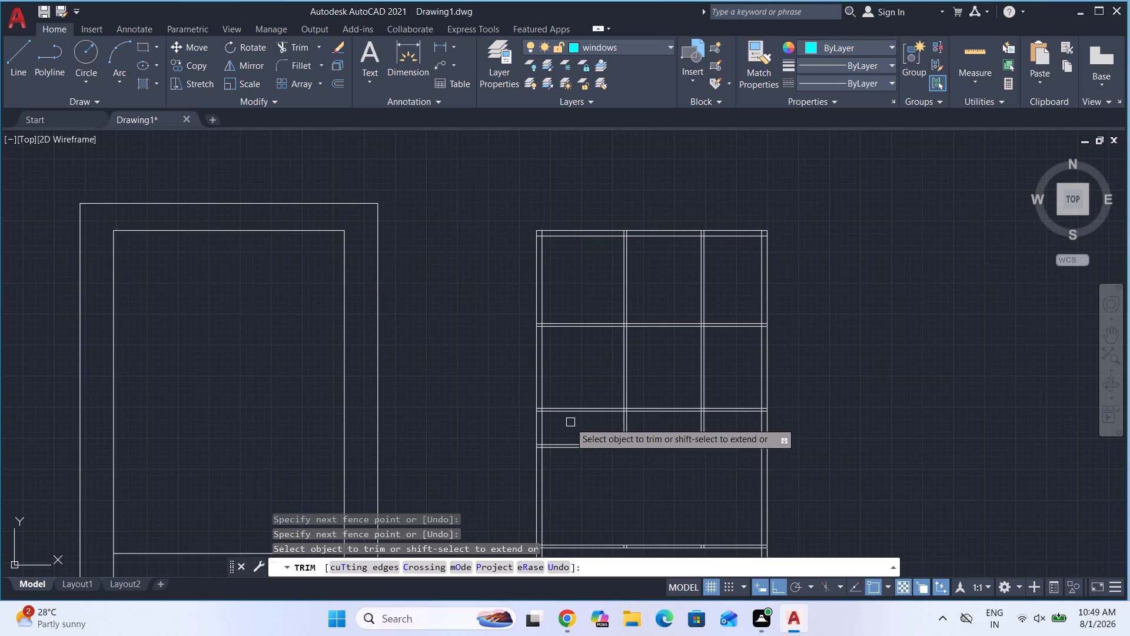
{"action": "key", "text": "Escape"}
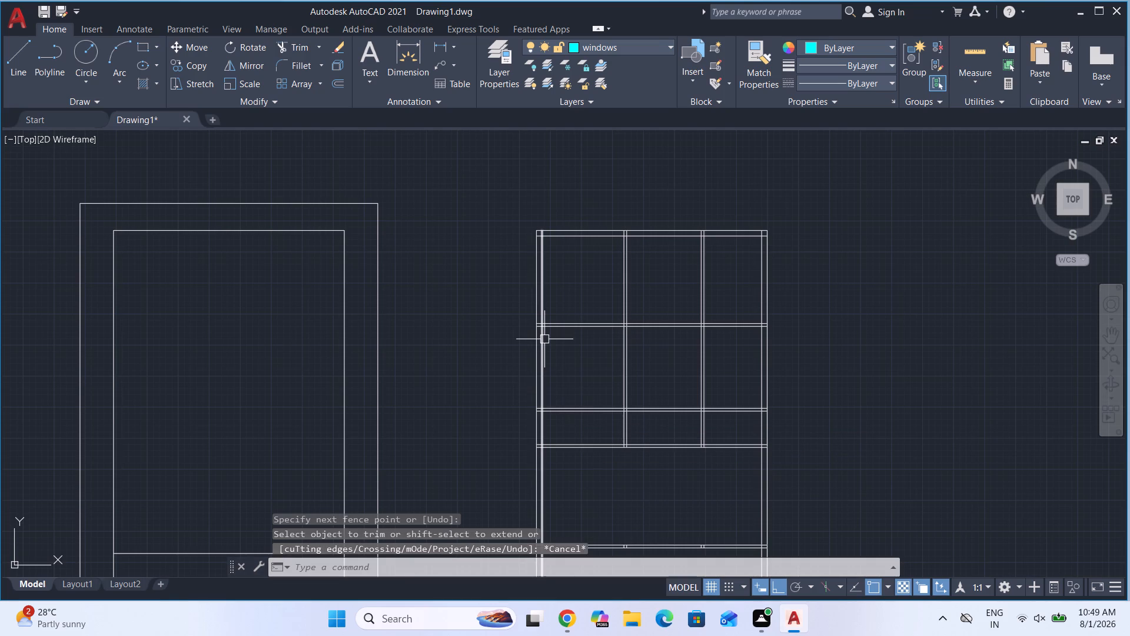
Trim the junction of the uppermost horizontal partition with the left wall so the wall cavities join cleanly.
{"action": "type", "text": "tr"}
{"action": "key", "text": "Return"}
{"action": "key", "text": "Return"}
{"action": "scroll", "coordinate": [533, 313], "scroll_direction": "up", "scroll_amount": 4}
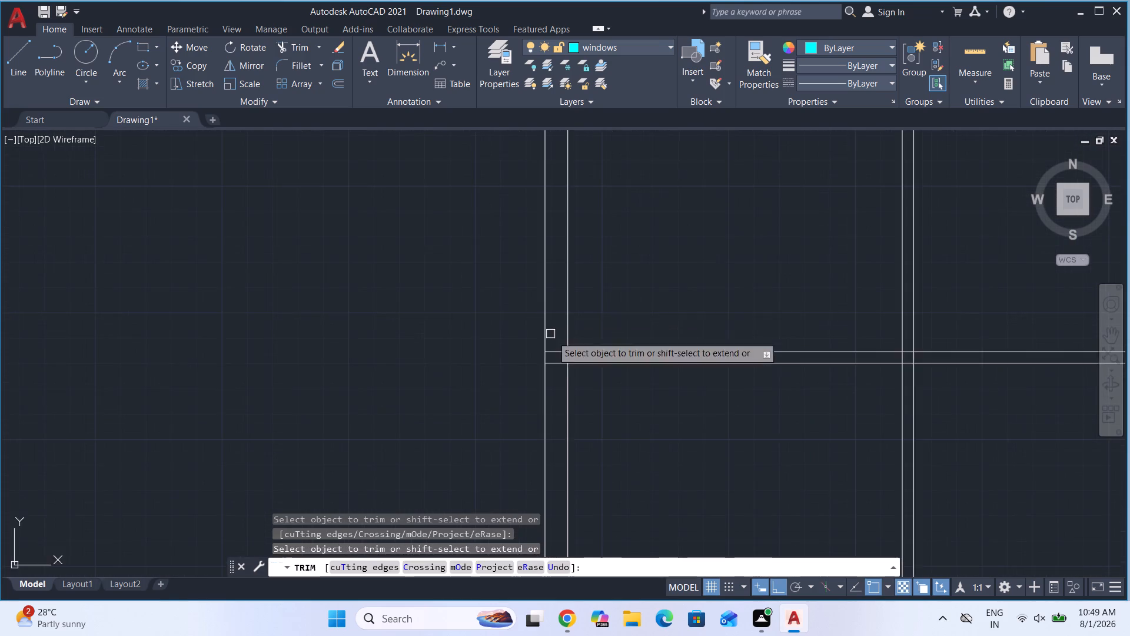
{"action": "scroll", "coordinate": [567, 367], "scroll_direction": "up", "scroll_amount": 3}
{"action": "left_click_drag", "start_coordinate": [544, 378], "coordinate": [544, 363]}
{"action": "left_click", "coordinate": [546, 288]}
{"action": "left_click", "coordinate": [549, 330]}
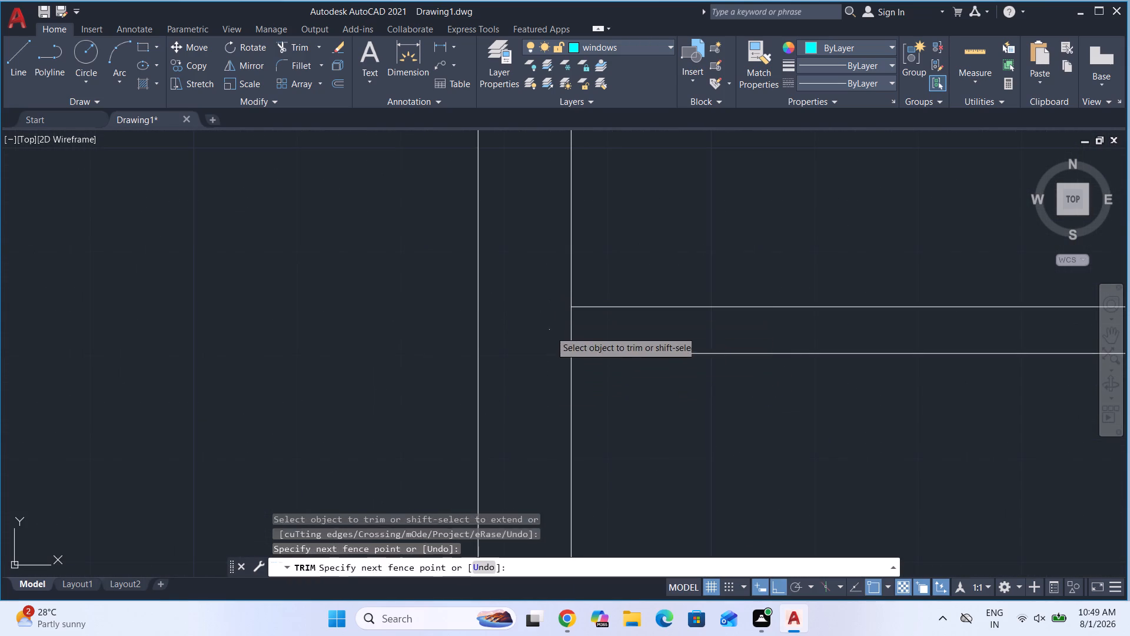
{"action": "left_click", "coordinate": [586, 336]}
Trim the overlapping inner wall lines at the plan's top-left corner.
{"action": "scroll", "coordinate": [618, 448], "scroll_direction": "down", "scroll_amount": 4}
{"action": "scroll", "coordinate": [616, 188], "scroll_direction": "up", "scroll_amount": 4}
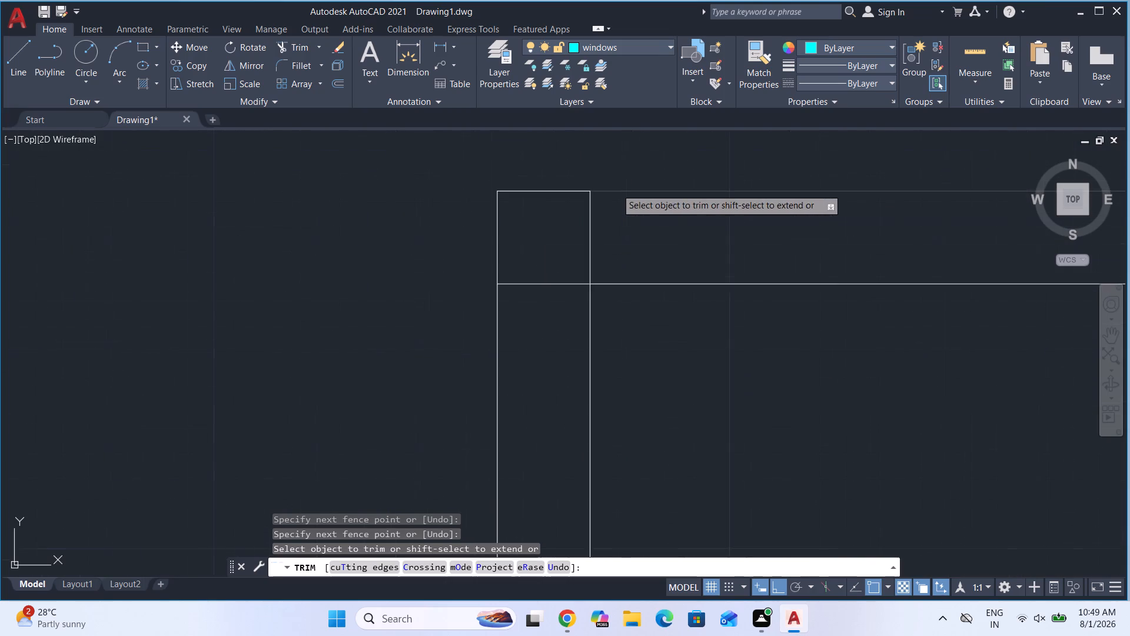
{"action": "scroll", "coordinate": [616, 188], "scroll_direction": "up", "scroll_amount": 1}
{"action": "left_click", "coordinate": [600, 271]}
{"action": "left_click", "coordinate": [500, 354]}
Trim the junction of the first vertical partition with the top wall, removing the stubs and the inner line between them.
{"action": "scroll", "coordinate": [503, 350], "scroll_direction": "down", "scroll_amount": 5}
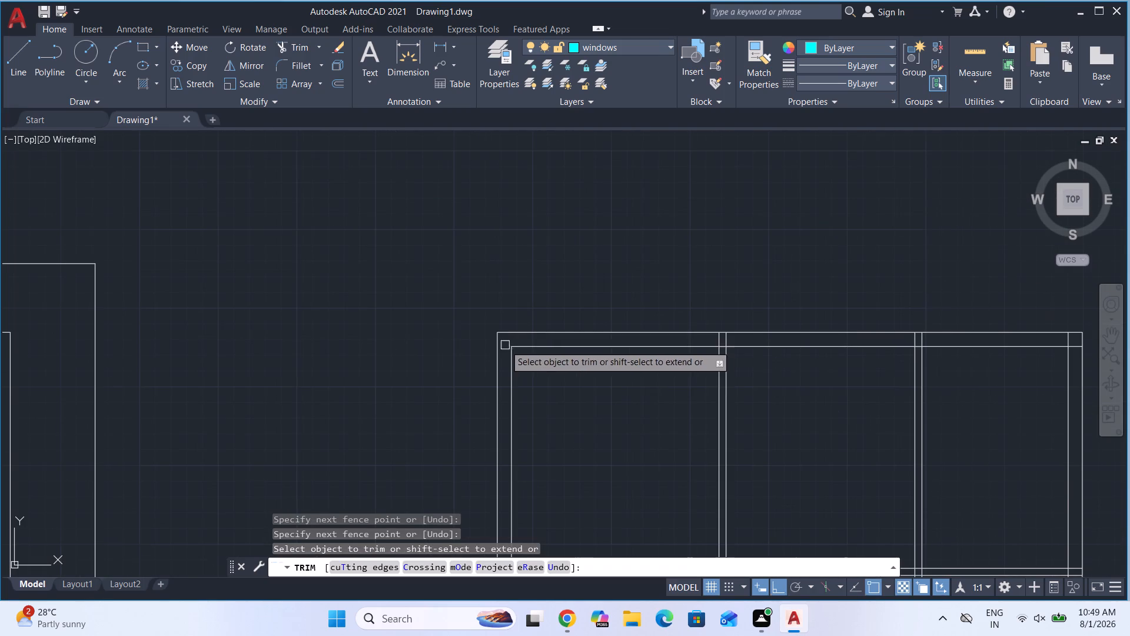
{"action": "scroll", "coordinate": [755, 349], "scroll_direction": "up", "scroll_amount": 3}
{"action": "left_click", "coordinate": [685, 308]}
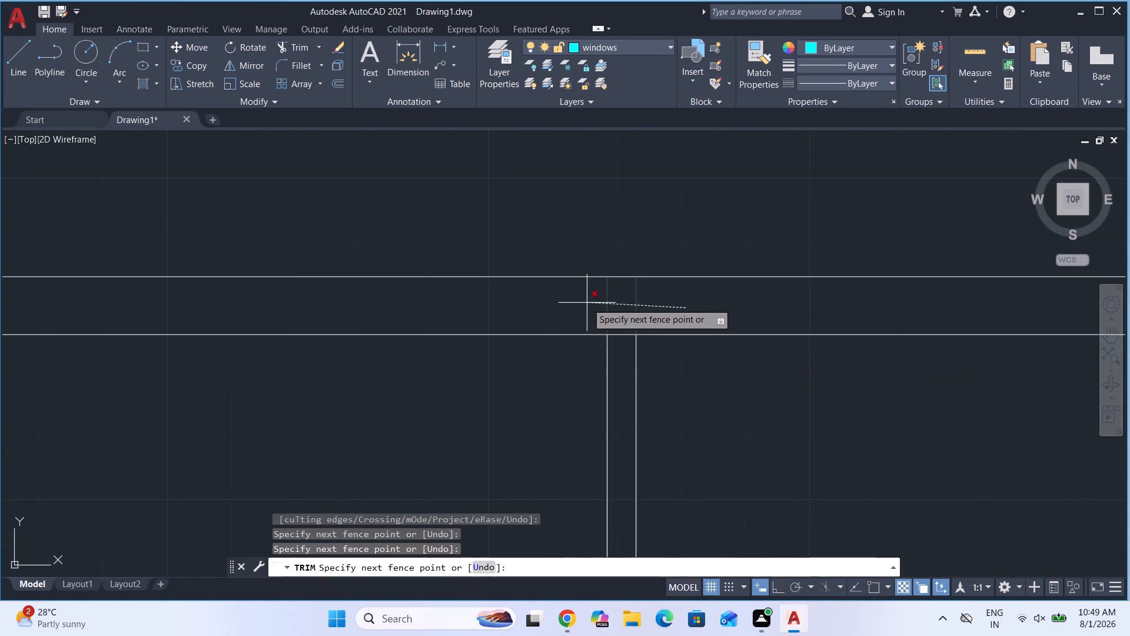
{"action": "left_click", "coordinate": [586, 303]}
{"action": "left_click", "coordinate": [621, 357]}
{"action": "left_click", "coordinate": [627, 310]}
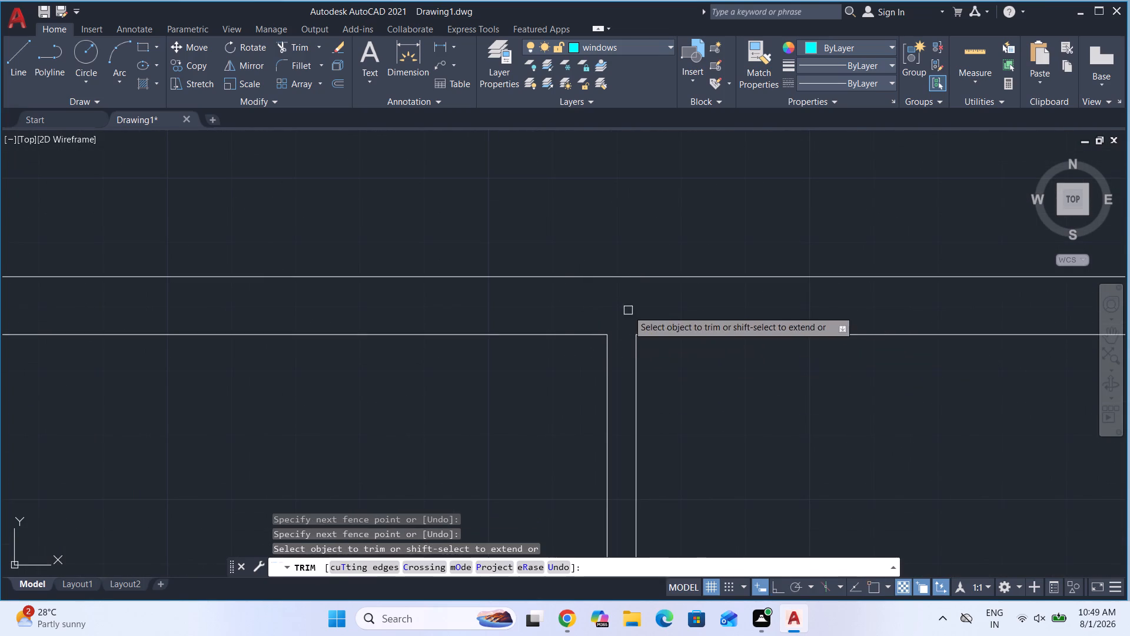
Trim the junction of the second vertical partition with the top wall, removing the inner line segment and the stubs.
{"action": "scroll", "coordinate": [577, 331], "scroll_direction": "down", "scroll_amount": 3}
{"action": "scroll", "coordinate": [787, 335], "scroll_direction": "up", "scroll_amount": 2}
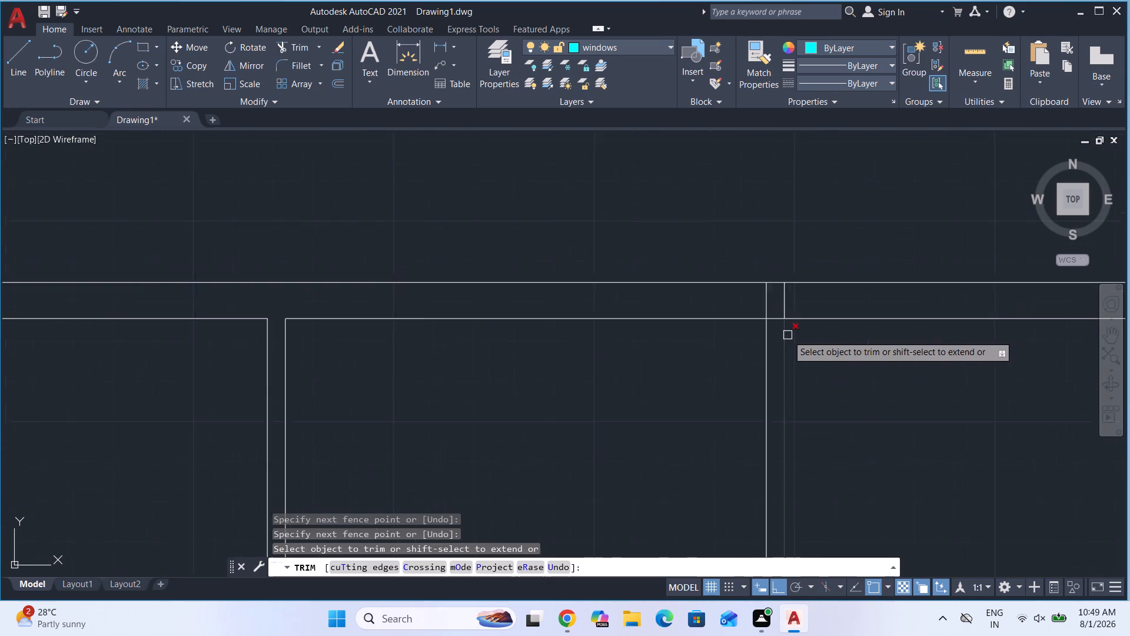
{"action": "scroll", "coordinate": [787, 335], "scroll_direction": "up", "scroll_amount": 2}
{"action": "left_click", "coordinate": [767, 319]}
{"action": "left_click", "coordinate": [767, 277]}
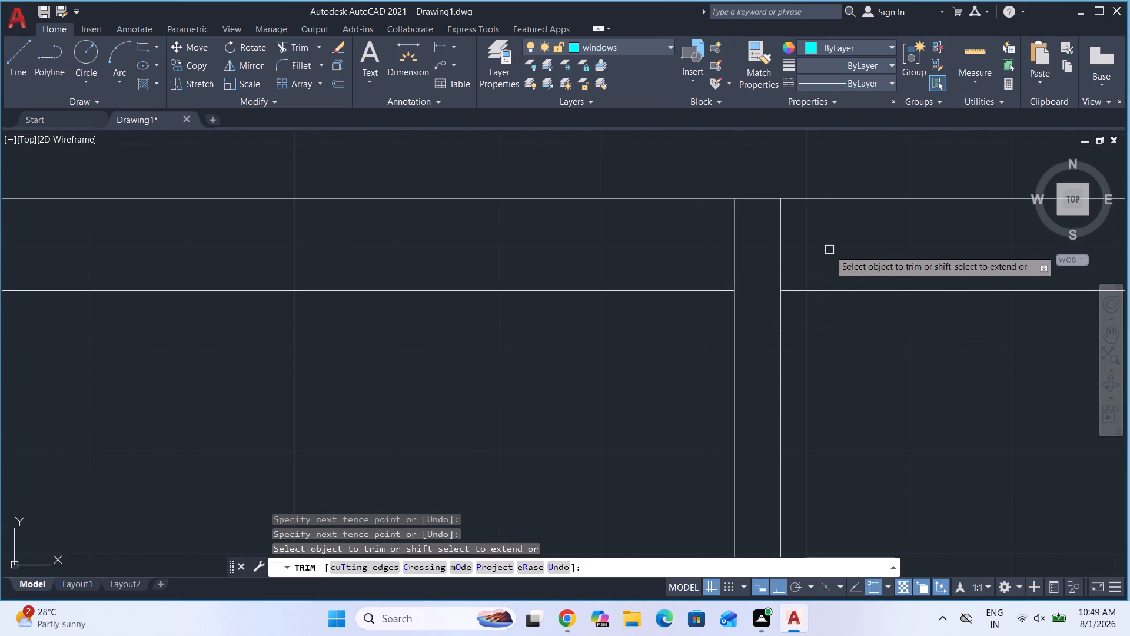
{"action": "left_click", "coordinate": [829, 250]}
{"action": "left_click", "coordinate": [687, 250]}
Trim the overlapping inner wall lines at the plan's top-right corner and end the Trim command.
{"action": "scroll", "coordinate": [692, 253], "scroll_direction": "down", "scroll_amount": 4}
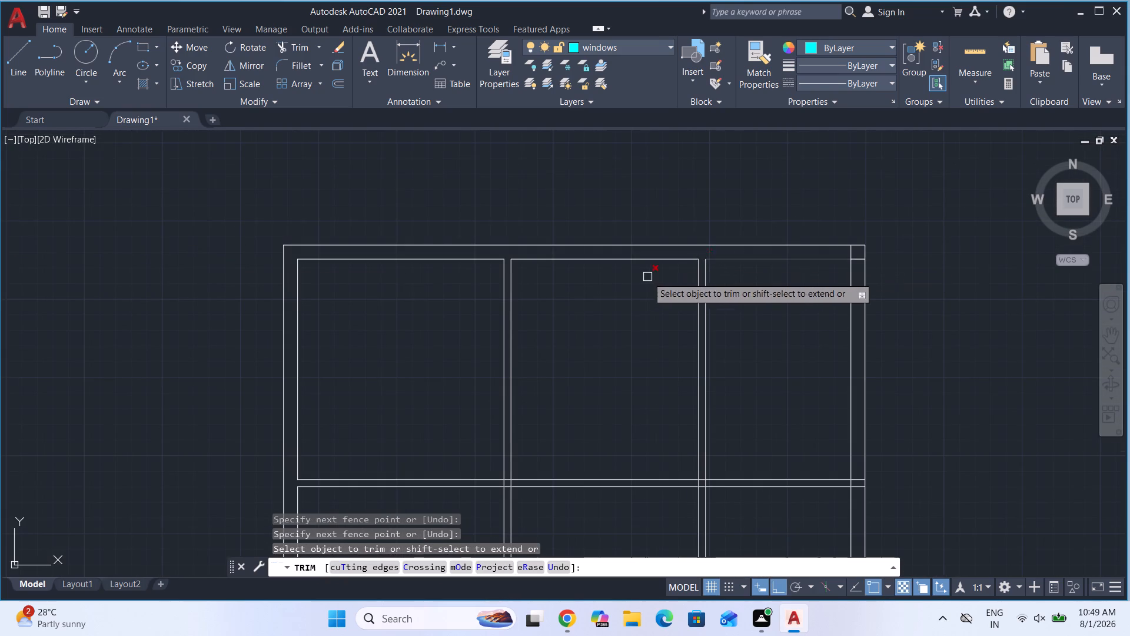
{"action": "scroll", "coordinate": [634, 296], "scroll_direction": "down", "scroll_amount": 1}
{"action": "scroll", "coordinate": [778, 273], "scroll_direction": "up", "scroll_amount": 3}
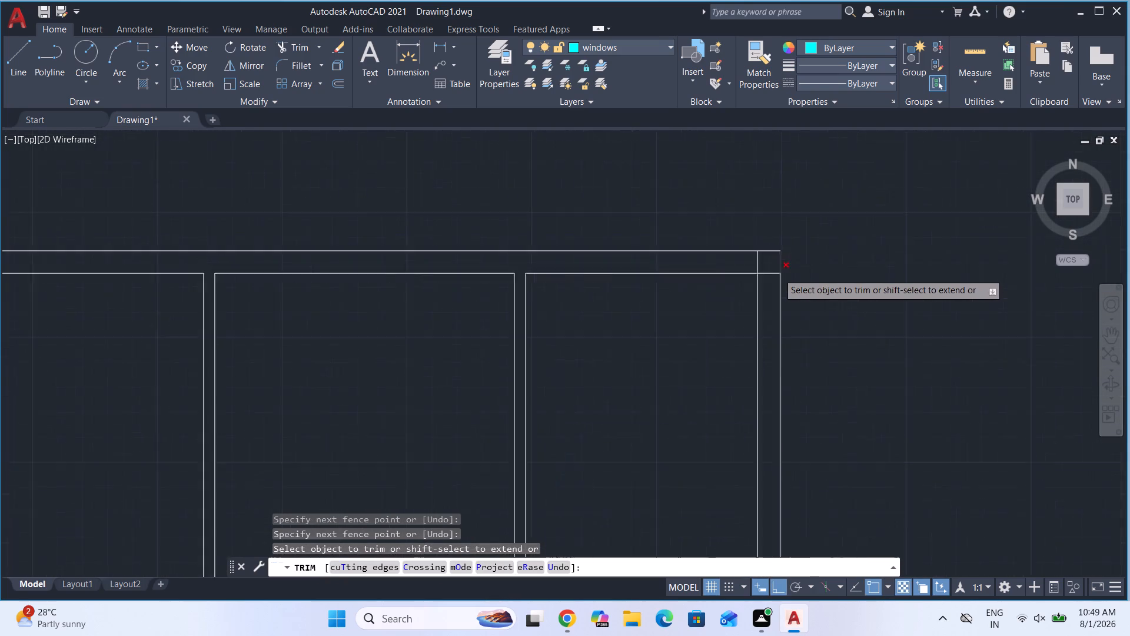
{"action": "scroll", "coordinate": [778, 273], "scroll_direction": "up", "scroll_amount": 2}
{"action": "left_click_drag", "start_coordinate": [765, 290], "coordinate": [765, 284]}
{"action": "left_click", "coordinate": [752, 251]}
{"action": "left_click", "coordinate": [744, 239]}
{"action": "left_click", "coordinate": [640, 226]}
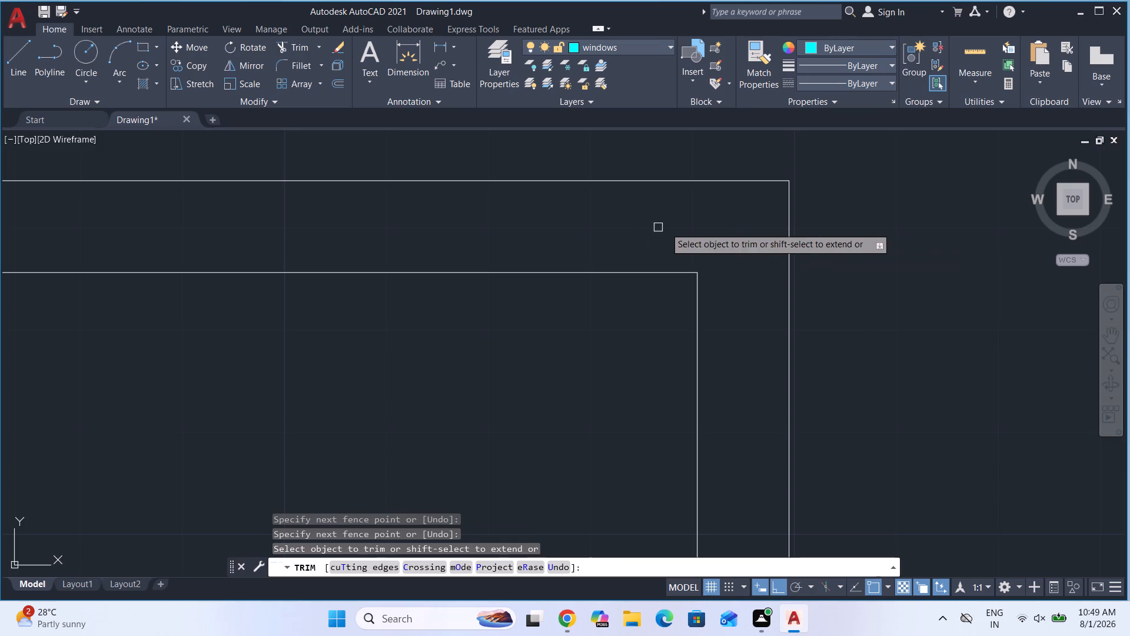
{"action": "scroll", "coordinate": [795, 227], "scroll_direction": "down", "scroll_amount": 6}
{"action": "scroll", "coordinate": [604, 290], "scroll_direction": "up", "scroll_amount": 1}
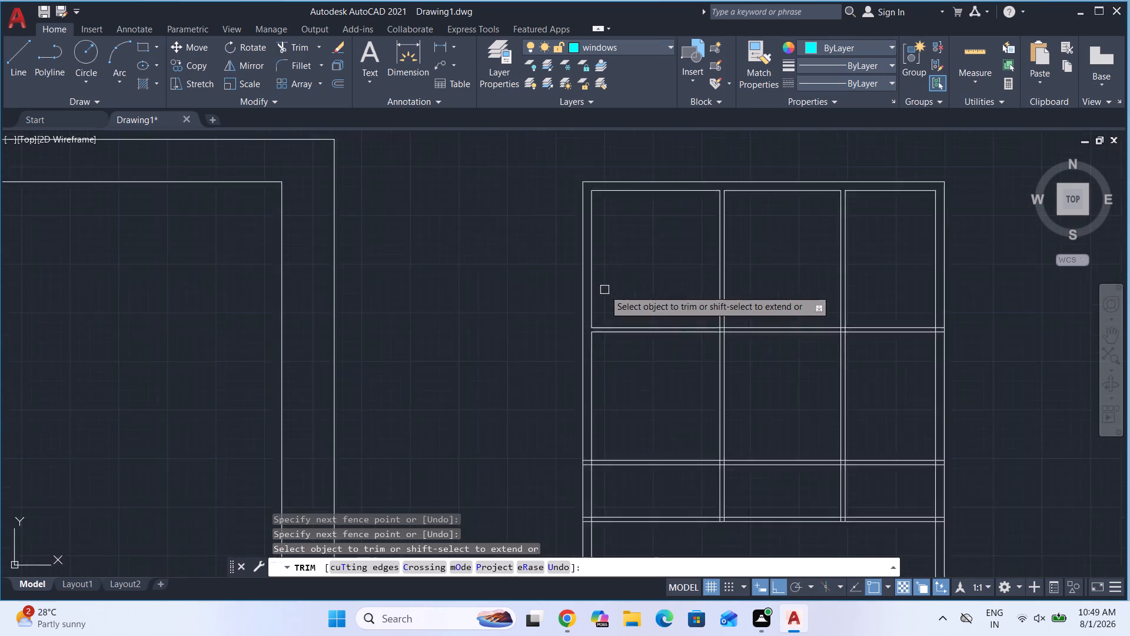
{"action": "scroll", "coordinate": [604, 290], "scroll_direction": "up", "scroll_amount": 1}
{"action": "scroll", "coordinate": [606, 283], "scroll_direction": "down", "scroll_amount": 1}
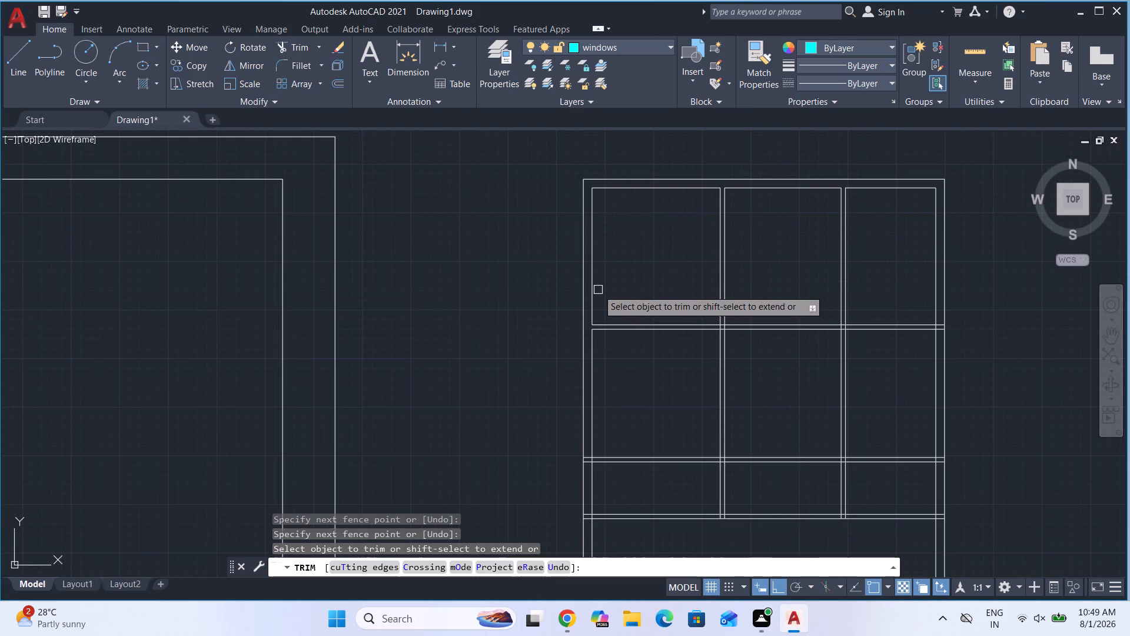
{"action": "key", "text": "Escape"}
Stretch the upper end of the first vertical partition's right line up to the top wall's outer line.
{"action": "scroll", "coordinate": [654, 240], "scroll_direction": "down", "scroll_amount": 1}
{"action": "scroll", "coordinate": [721, 221], "scroll_direction": "up", "scroll_amount": 2}
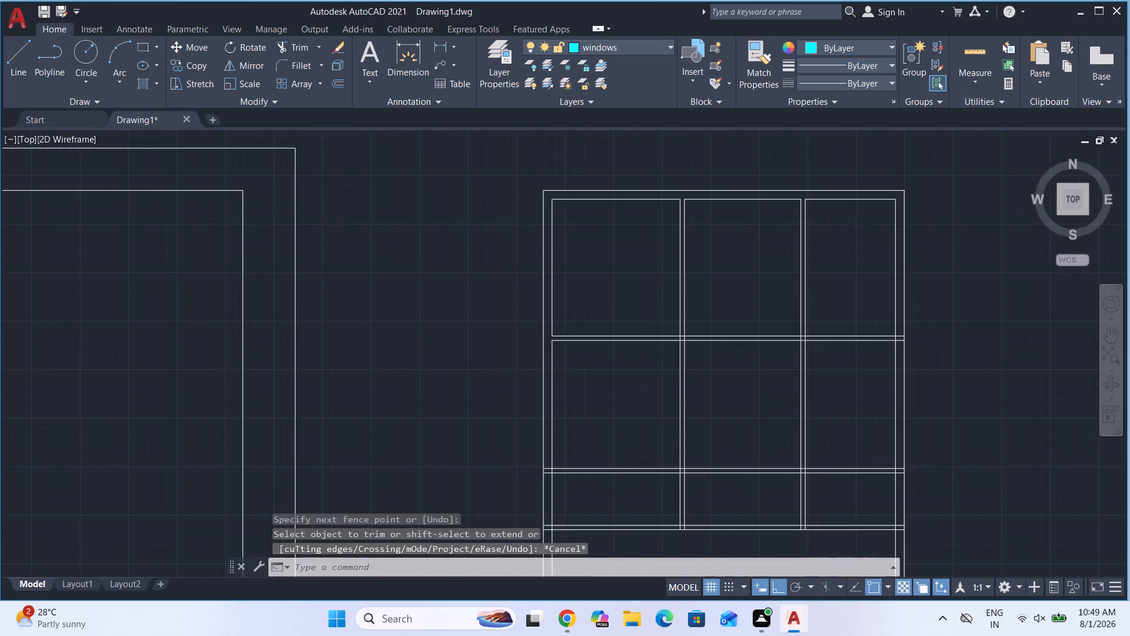
{"action": "left_click", "coordinate": [667, 229]}
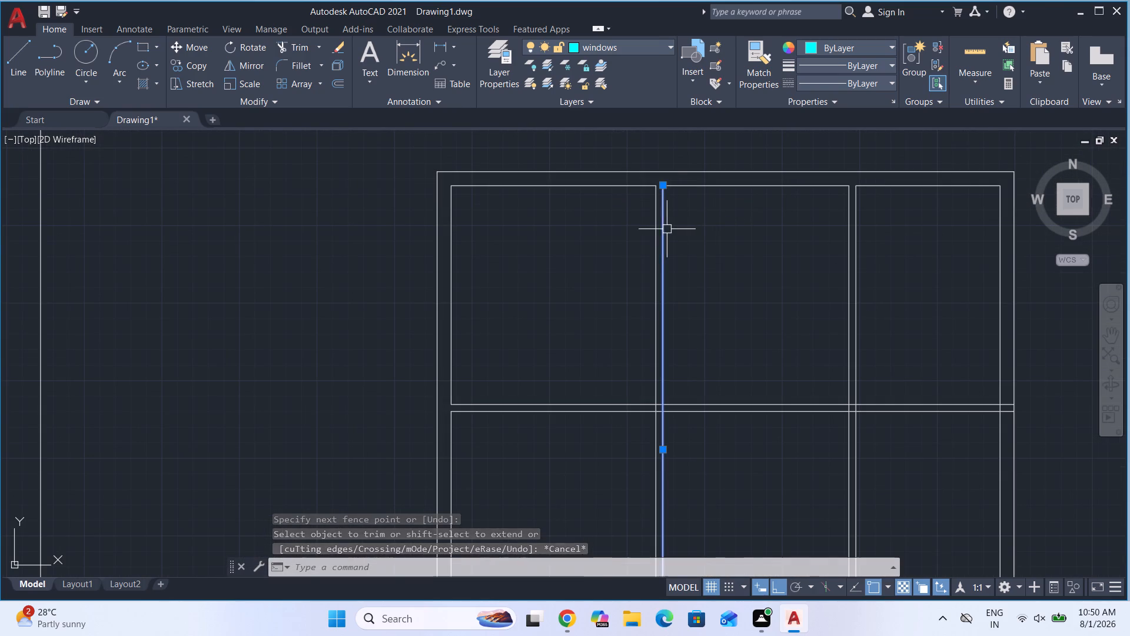
{"action": "left_click", "coordinate": [664, 185]}
{"action": "left_click", "coordinate": [664, 172]}
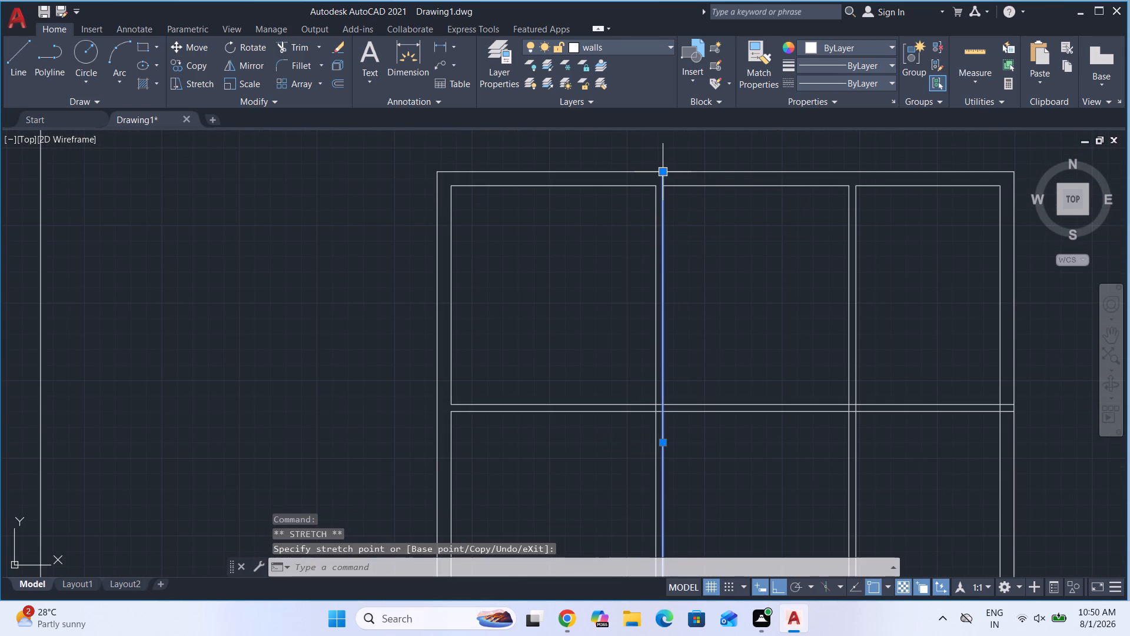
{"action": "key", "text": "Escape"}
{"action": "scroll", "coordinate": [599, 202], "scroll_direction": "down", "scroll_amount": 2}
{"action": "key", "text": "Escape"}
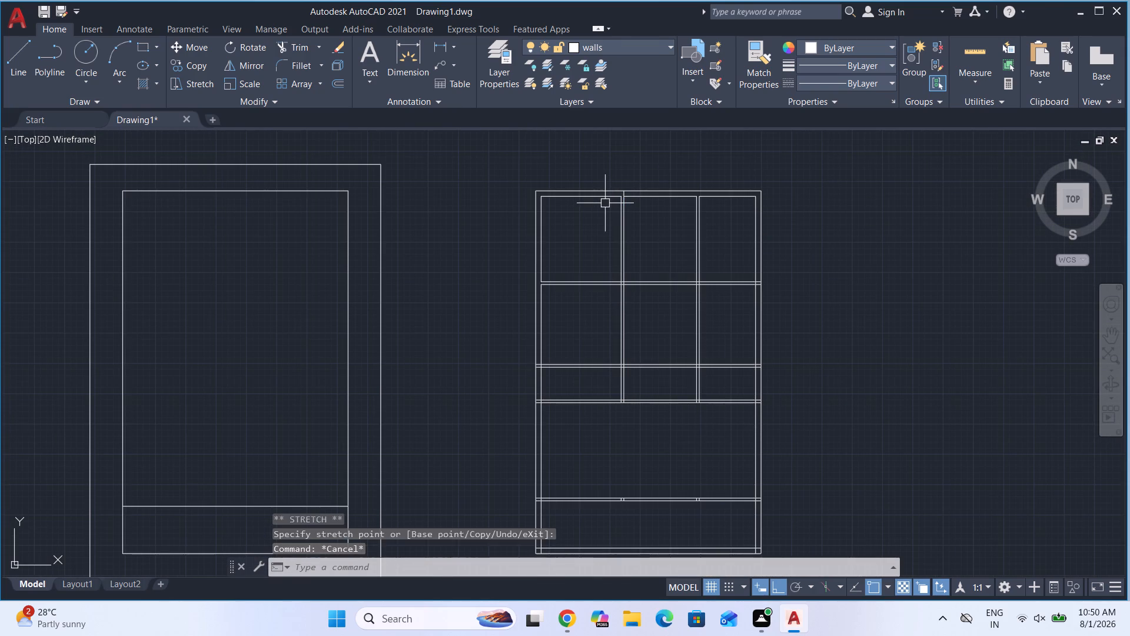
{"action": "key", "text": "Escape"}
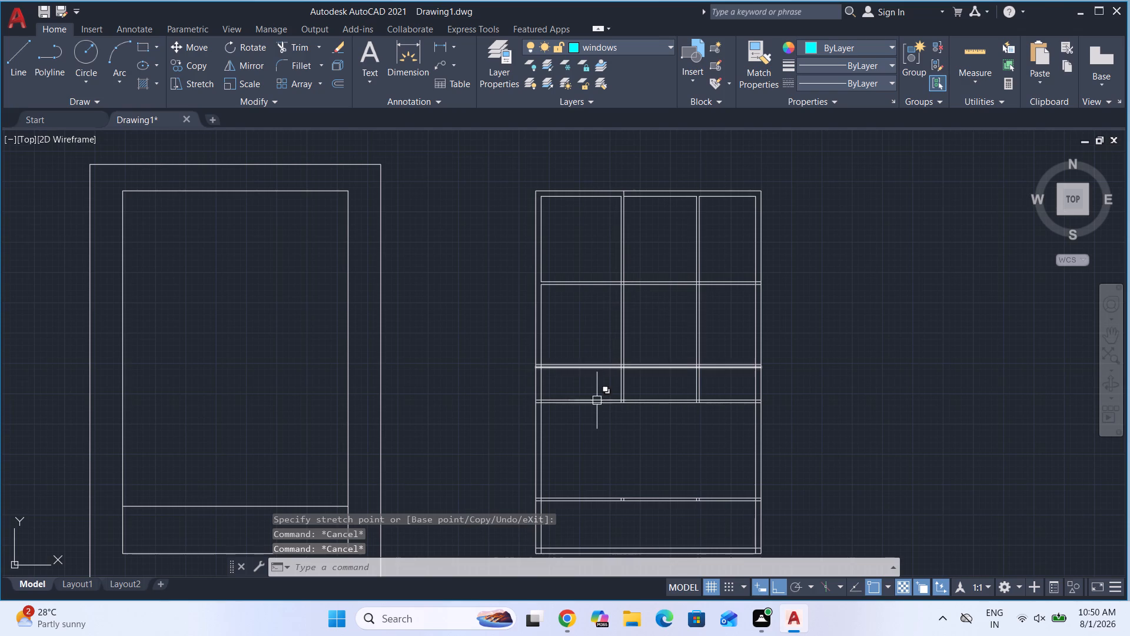
Offset the left outer wall's inner line 6.5' into the plan, and offset that copy 4.5" rightward to form a vertical partition.
{"action": "scroll", "coordinate": [541, 415], "scroll_direction": "up", "scroll_amount": 2}
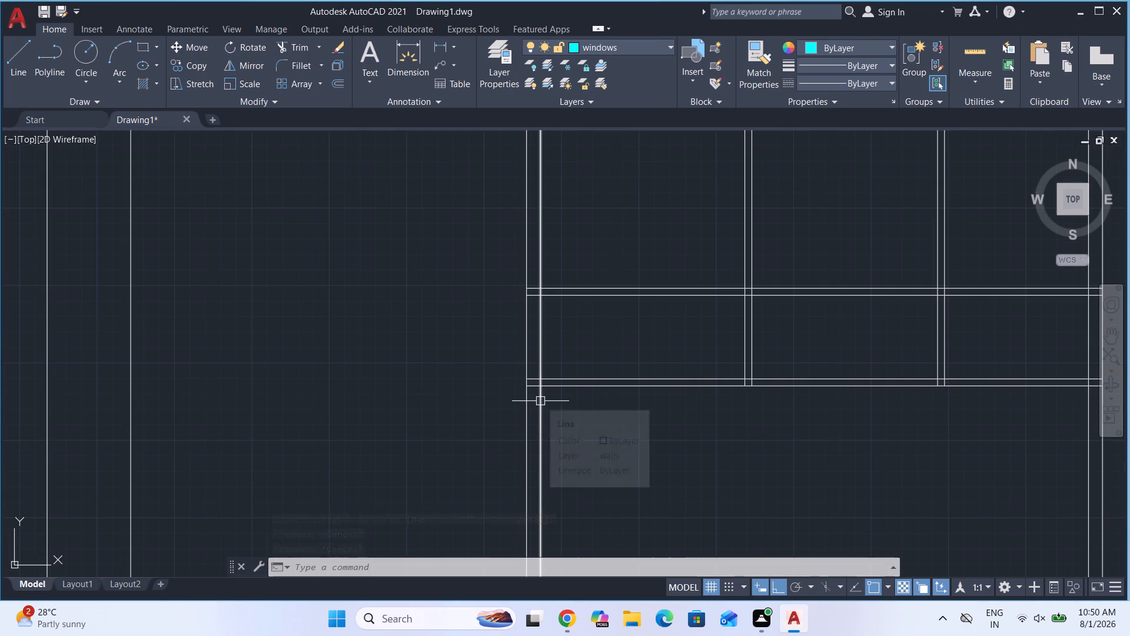
{"action": "key", "text": "0"}
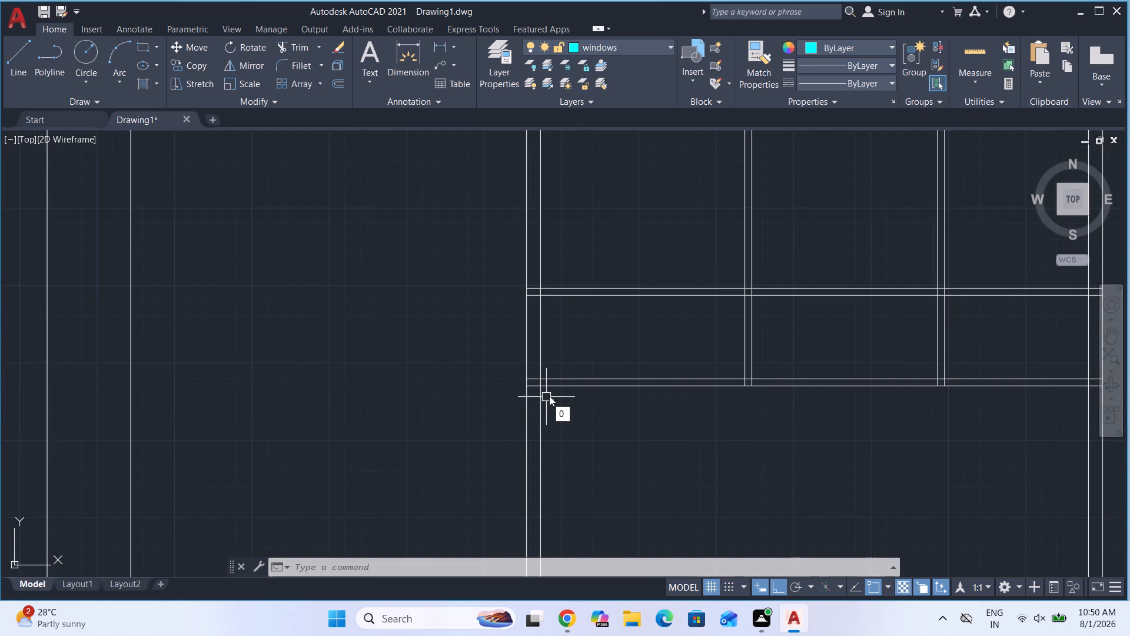
{"action": "key", "text": "Escape"}
{"action": "key", "text": "o"}
{"action": "key", "text": "Return"}
{"action": "key", "text": "Return"}
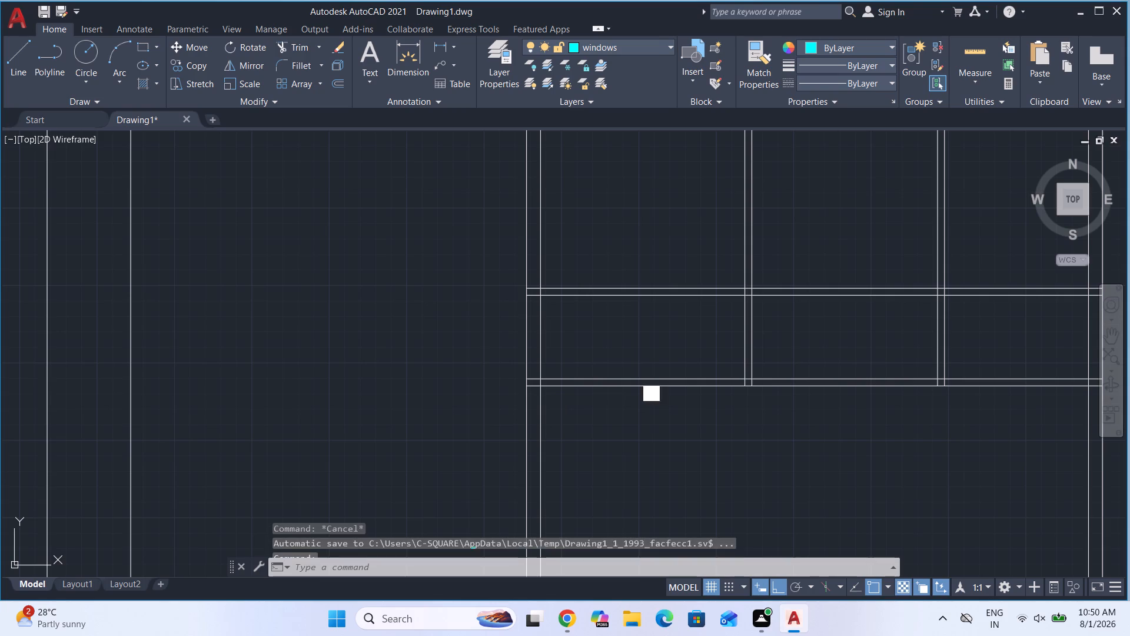
{"action": "left_click", "coordinate": [334, 87]}
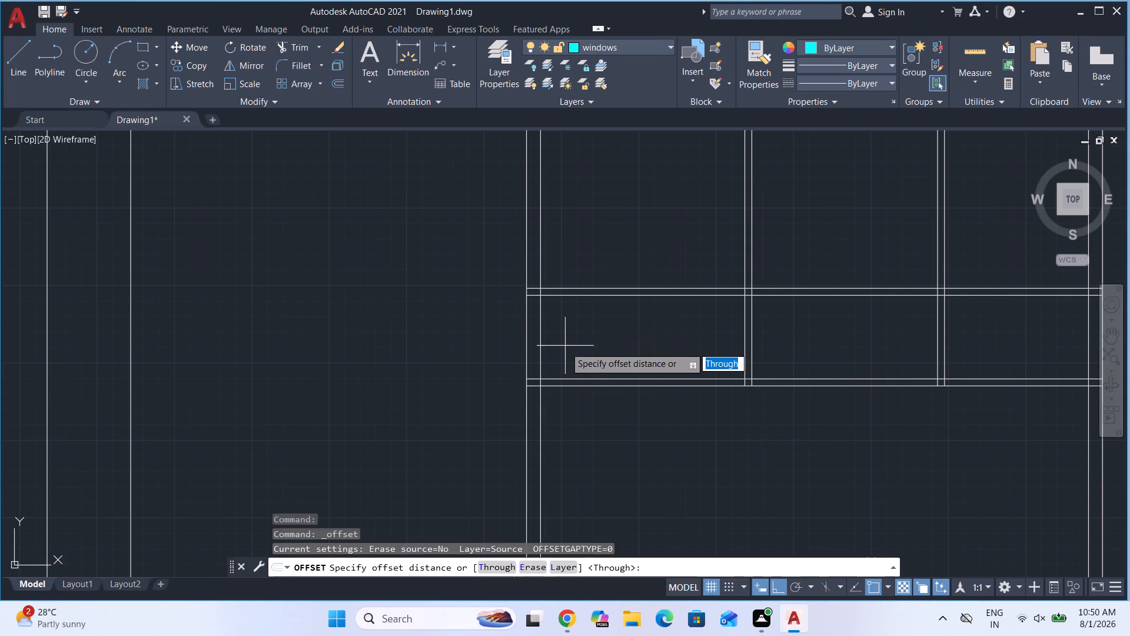
{"action": "key", "text": "Return"}
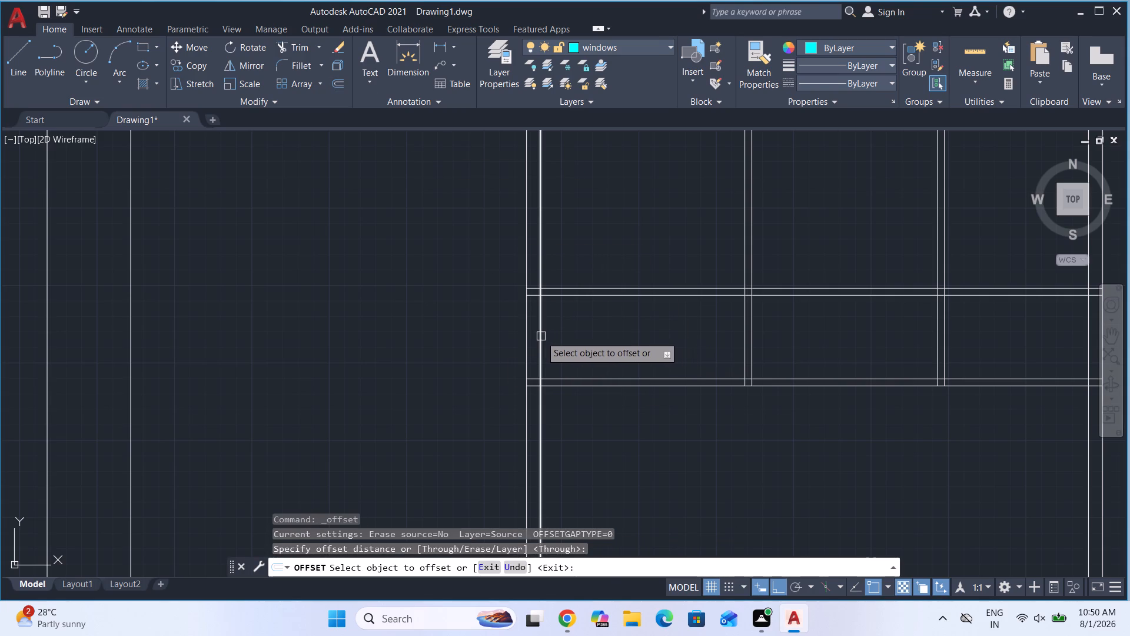
{"action": "left_click", "coordinate": [541, 336]}
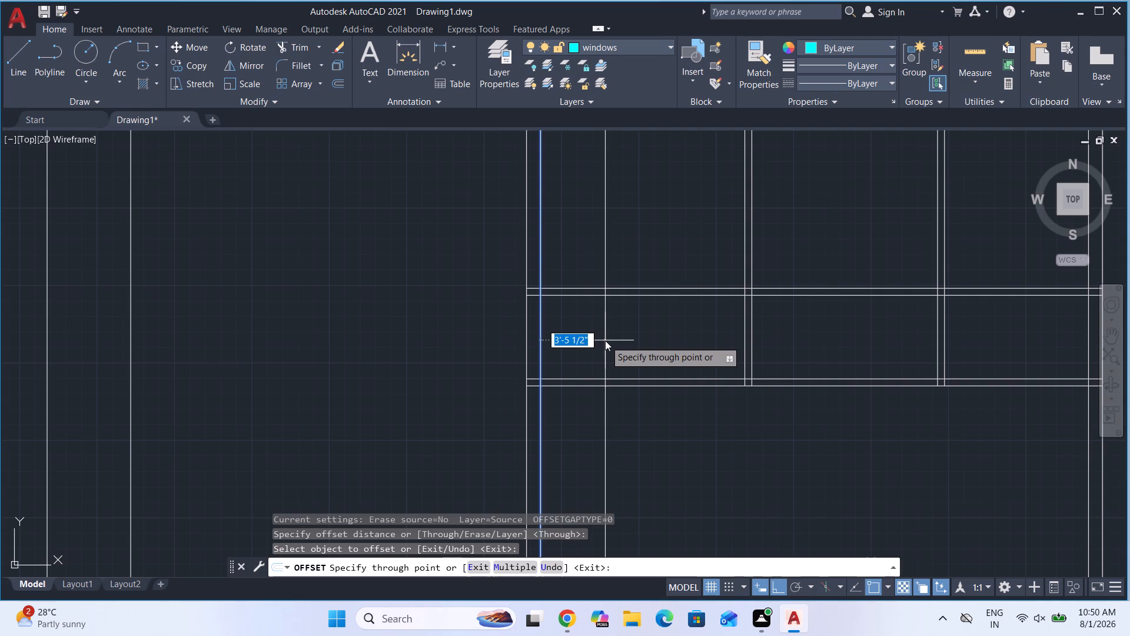
{"action": "key", "text": "6"}
{"action": "key", "text": "period"}
{"action": "type", "text": "5'"}
{"action": "key", "text": "Return"}
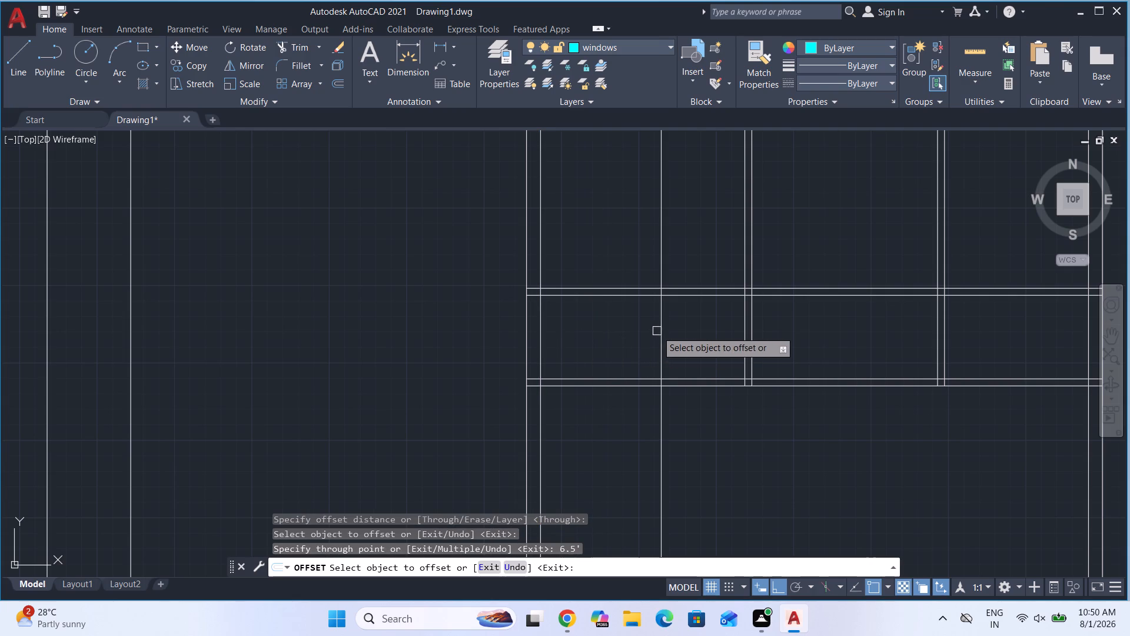
{"action": "left_click", "coordinate": [659, 330]}
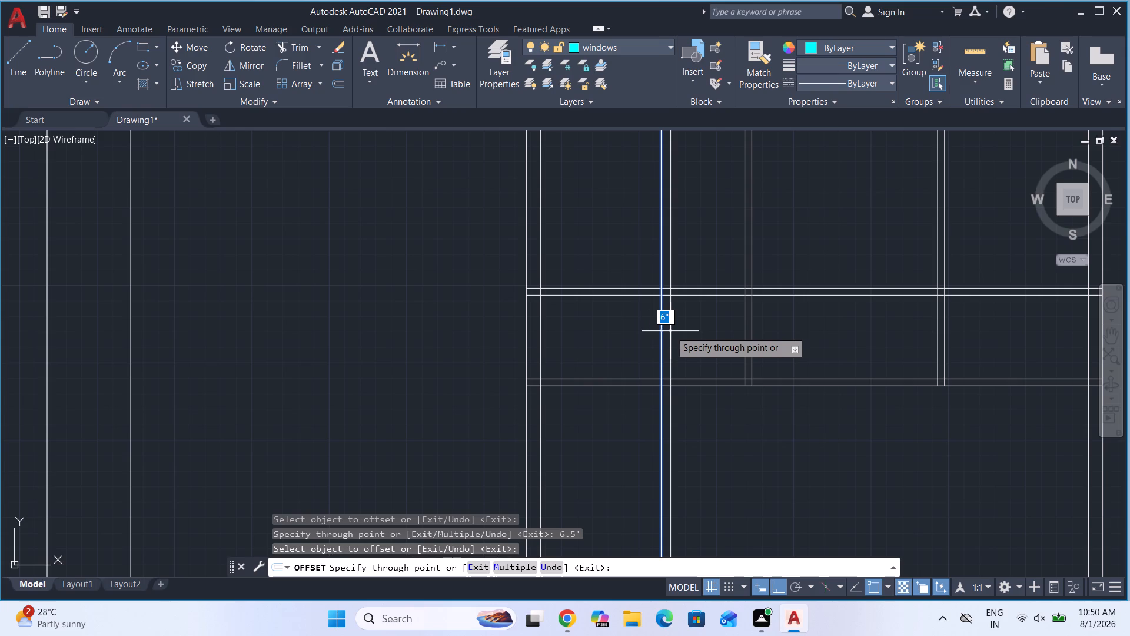
{"action": "type", "text": "4.5\""}
{"action": "key", "text": "Return"}
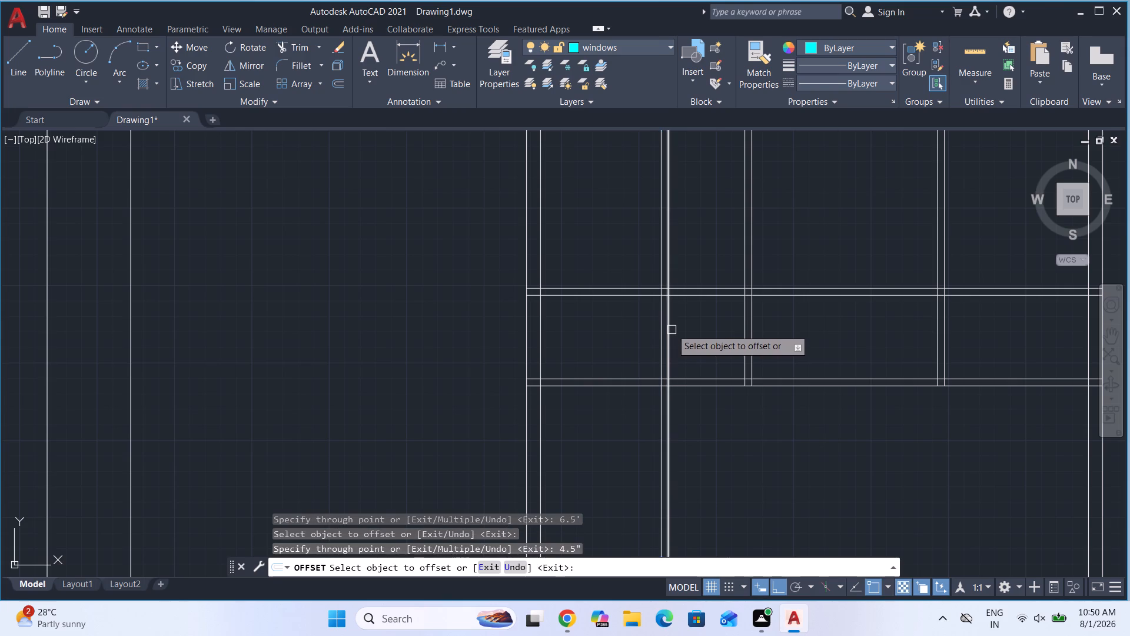
{"action": "key", "text": "Escape"}
Trim the new vertical partition's lines above and below the two horizontal walls that bound the small left room.
{"action": "type", "text": "tr"}
{"action": "key", "text": "Return"}
{"action": "key", "text": "Return"}
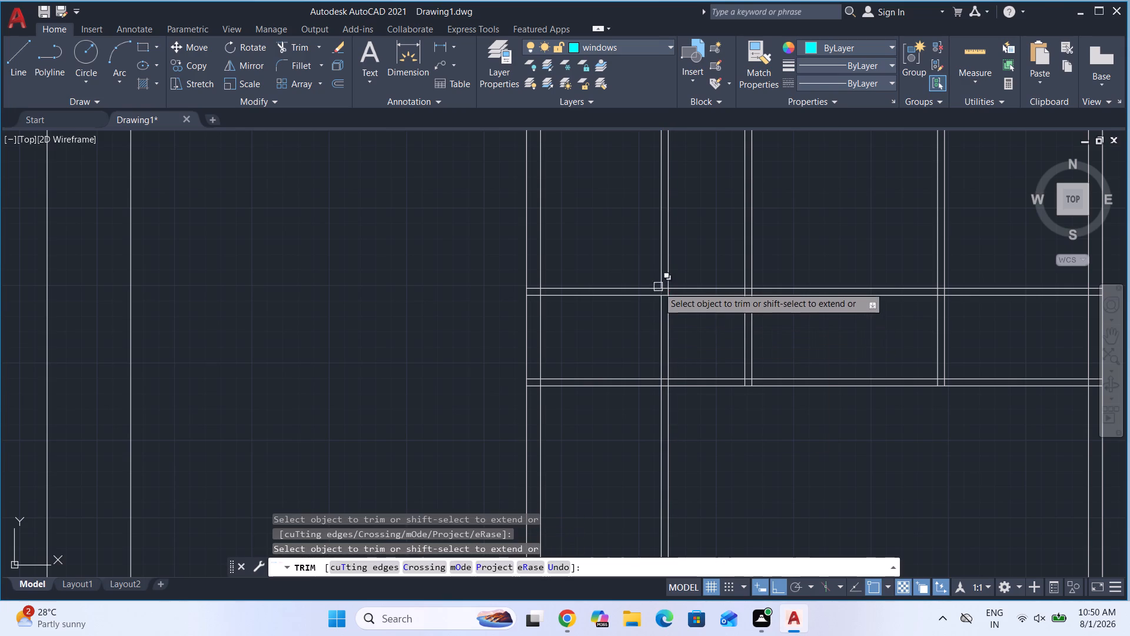
{"action": "left_click", "coordinate": [679, 276]}
{"action": "left_click", "coordinate": [647, 267]}
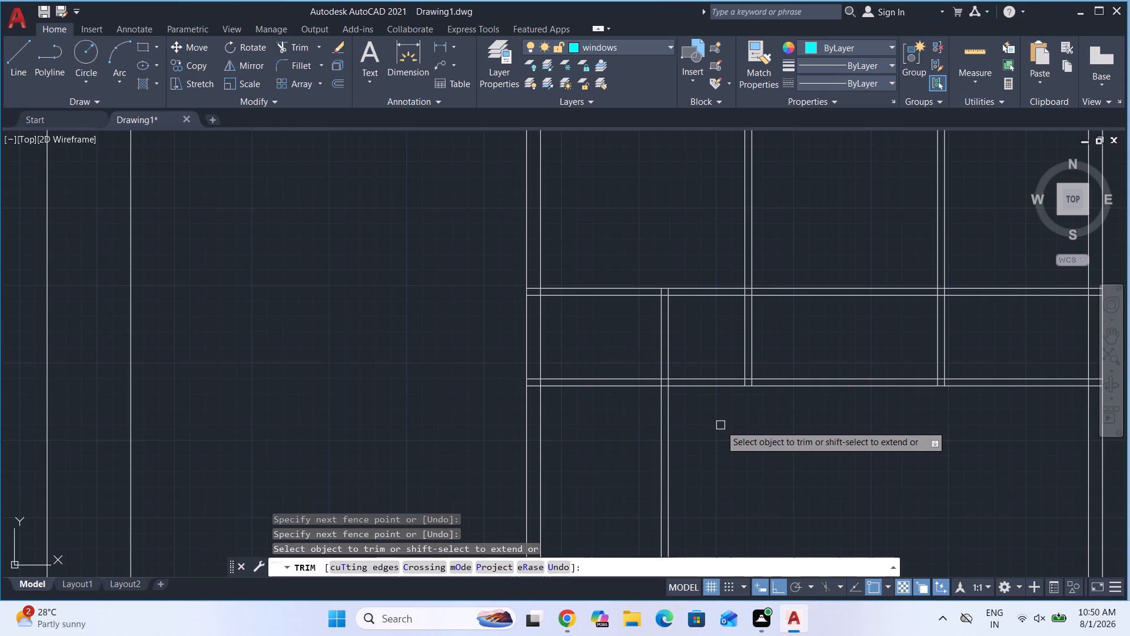
{"action": "left_click", "coordinate": [700, 427]}
{"action": "left_click", "coordinate": [635, 419]}
Trim the short partition's junction with the upper horizontal wall, removing the stubs and the wall line segment between them.
{"action": "scroll", "coordinate": [672, 296], "scroll_direction": "up", "scroll_amount": 1}
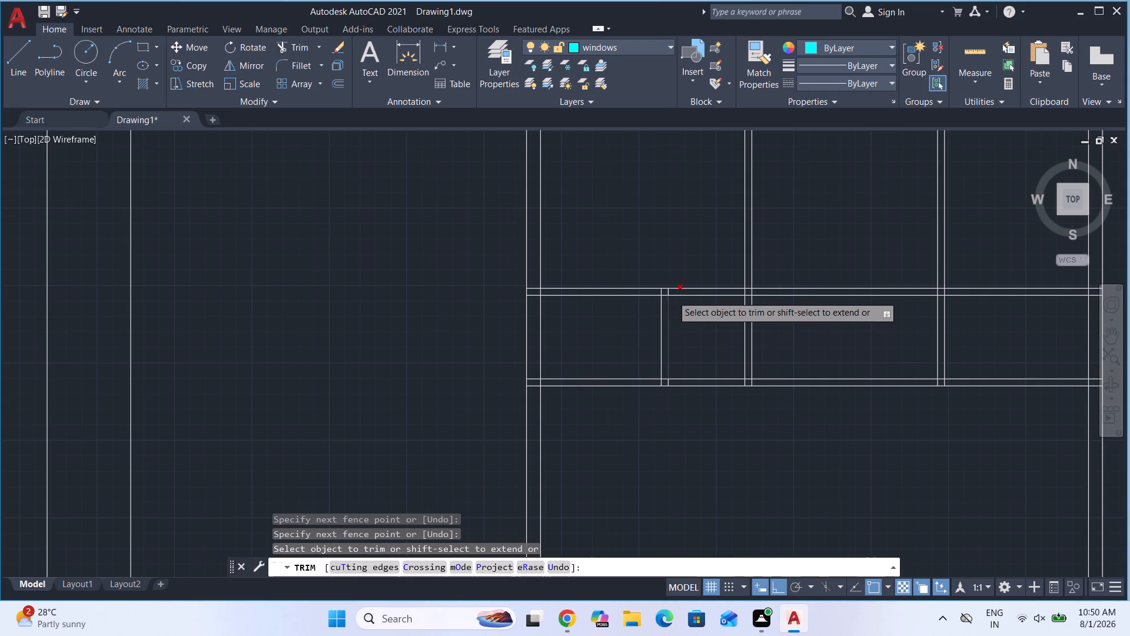
{"action": "scroll", "coordinate": [672, 296], "scroll_direction": "up", "scroll_amount": 2}
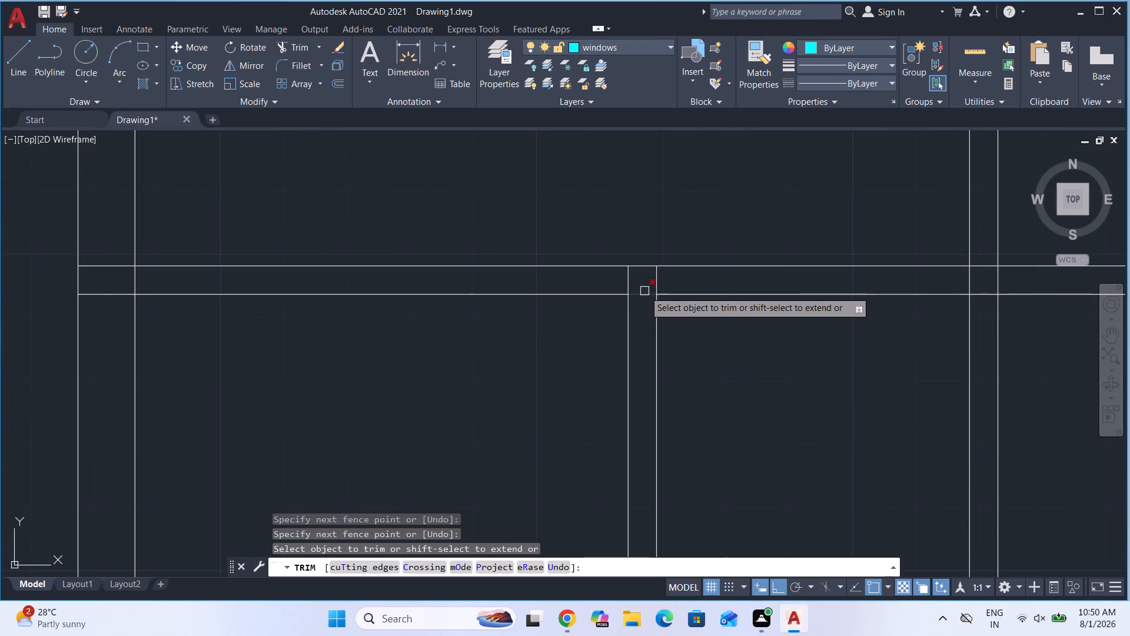
{"action": "left_click", "coordinate": [666, 281]}
{"action": "left_click", "coordinate": [619, 279]}
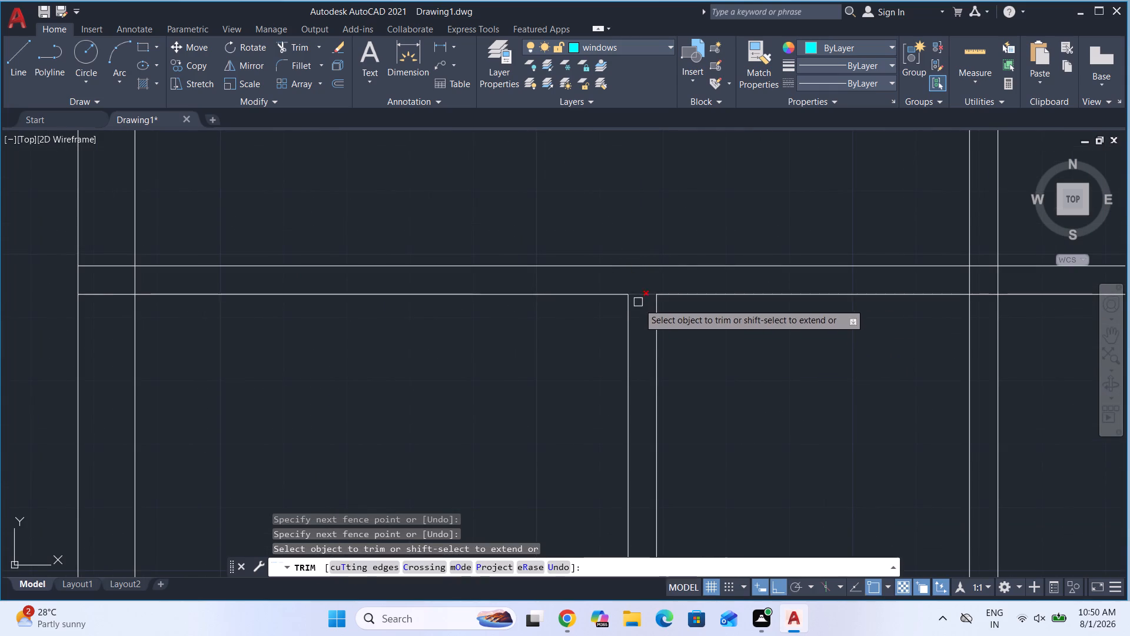
{"action": "left_click", "coordinate": [641, 318]}
{"action": "left_click", "coordinate": [643, 283]}
Trim the short partition's junction with the lower horizontal wall, removing both stubs and the wall line segment between them.
{"action": "scroll", "coordinate": [642, 281], "scroll_direction": "down", "scroll_amount": 2}
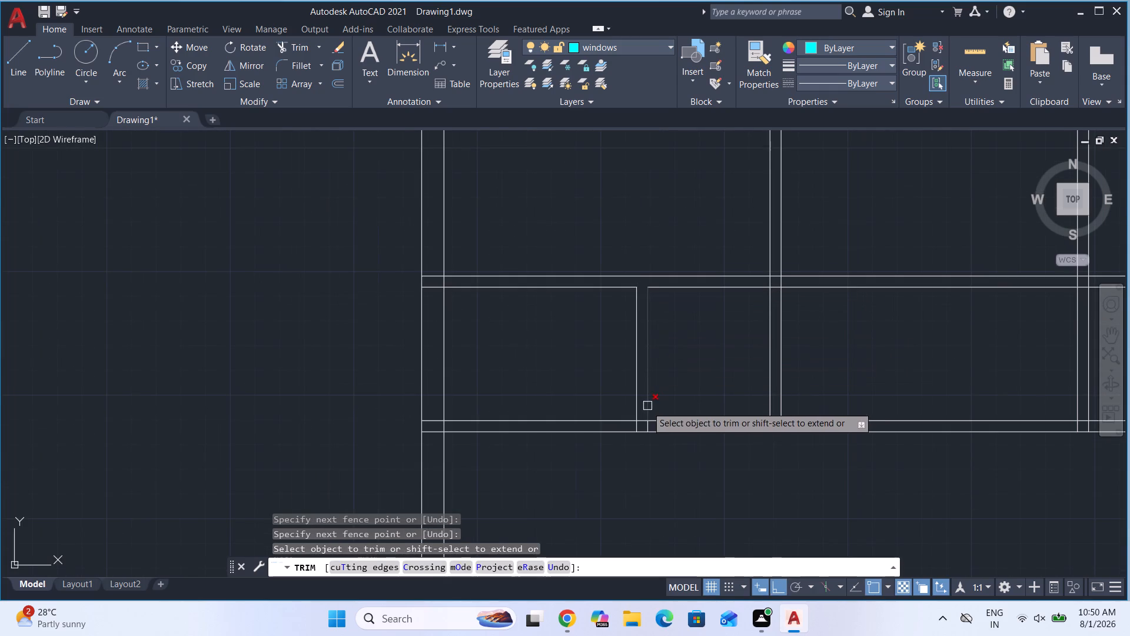
{"action": "scroll", "coordinate": [633, 442], "scroll_direction": "up", "scroll_amount": 4}
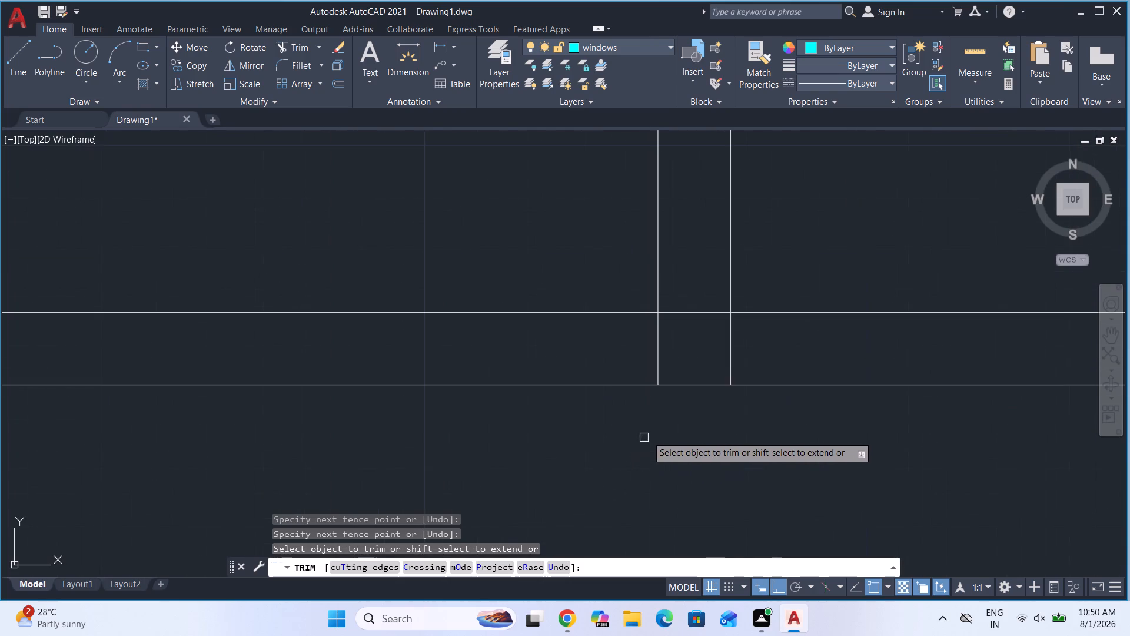
{"action": "left_click_drag", "start_coordinate": [630, 354], "coordinate": [657, 354]}
{"action": "left_click", "coordinate": [758, 347]}
{"action": "left_click", "coordinate": [685, 346]}
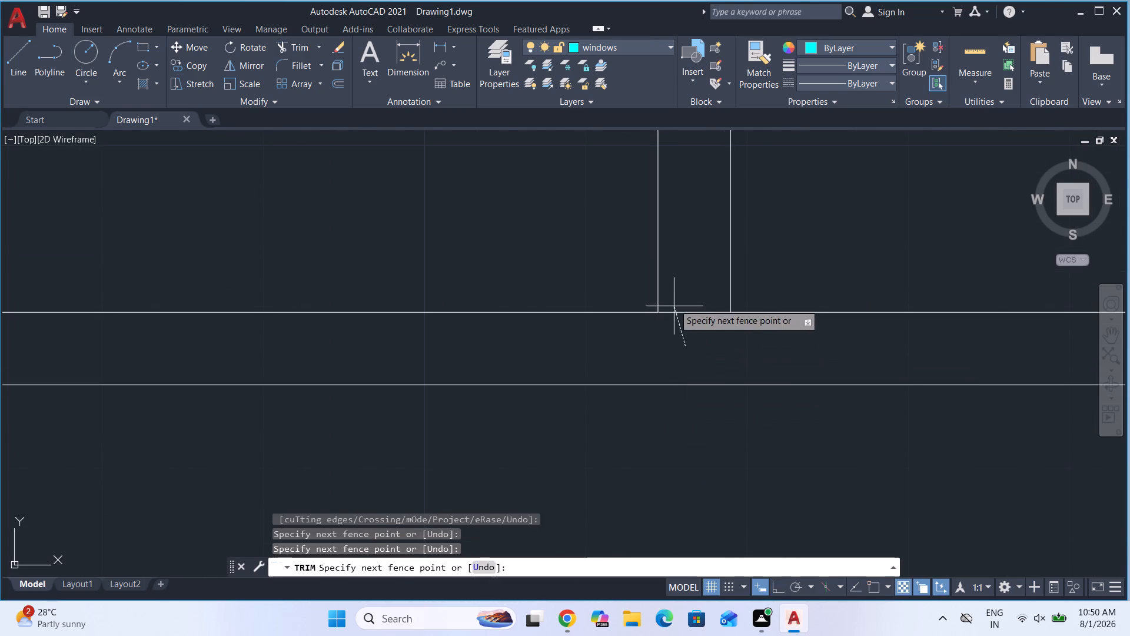
{"action": "left_click", "coordinate": [677, 285]}
Trim both lower pairs of horizontal wall lines between the two long vertical partitions to open the central space, and end Trim.
{"action": "scroll", "coordinate": [646, 372], "scroll_direction": "down", "scroll_amount": 6}
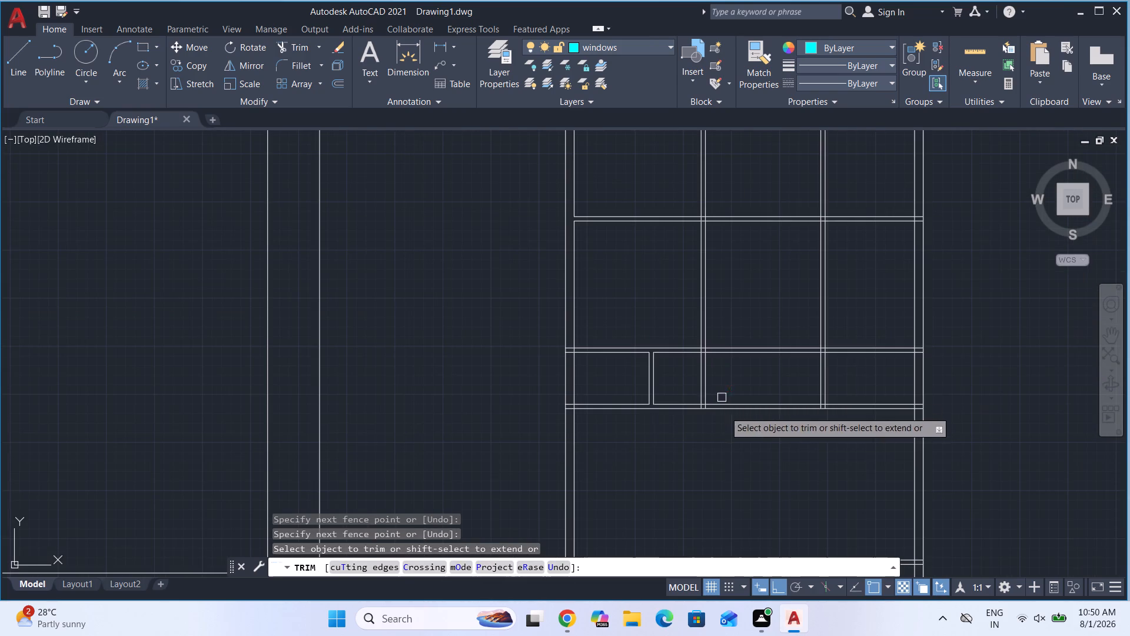
{"action": "scroll", "coordinate": [722, 424], "scroll_direction": "up", "scroll_amount": 1}
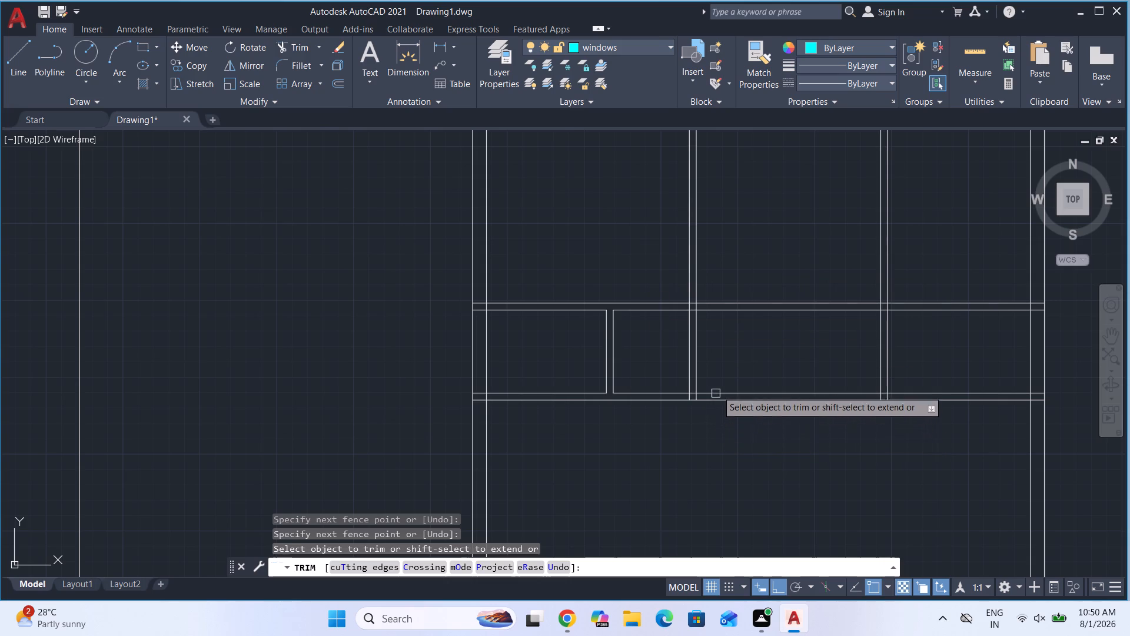
{"action": "scroll", "coordinate": [719, 387], "scroll_direction": "down", "scroll_amount": 1}
{"action": "left_click", "coordinate": [759, 408]}
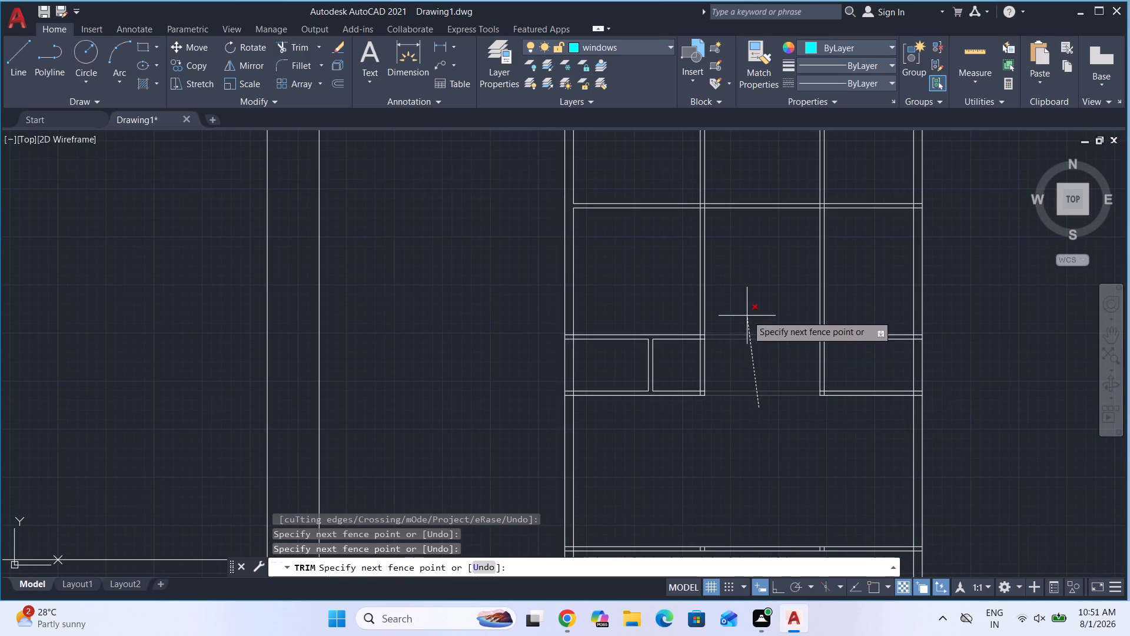
{"action": "left_click", "coordinate": [746, 314]}
{"action": "scroll", "coordinate": [743, 413], "scroll_direction": "down", "scroll_amount": 2}
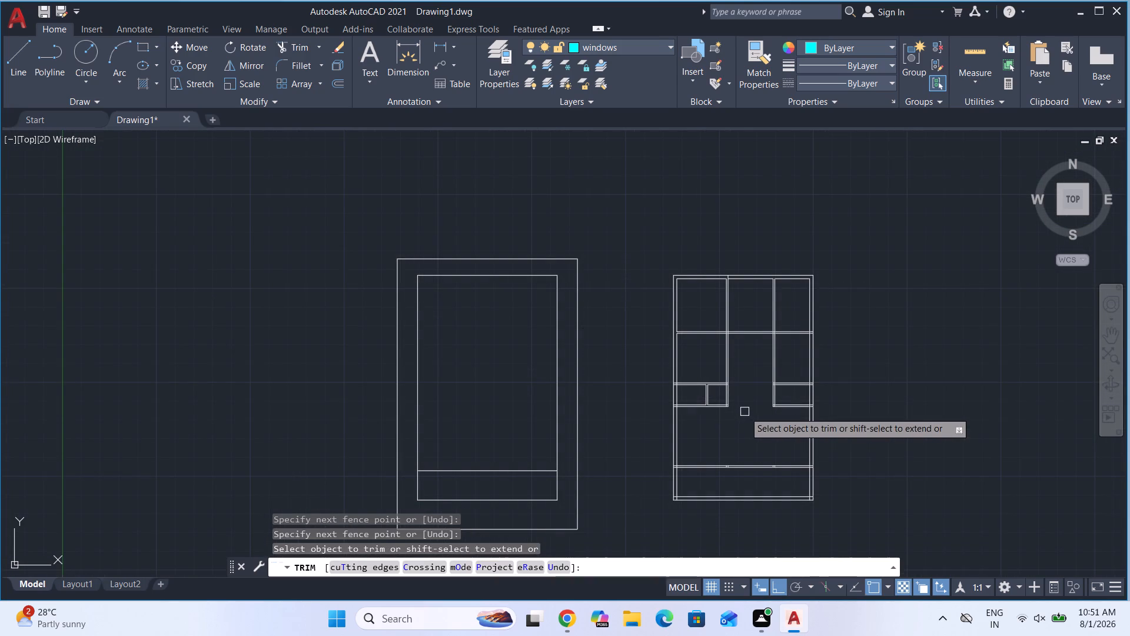
{"action": "key", "text": "Escape"}
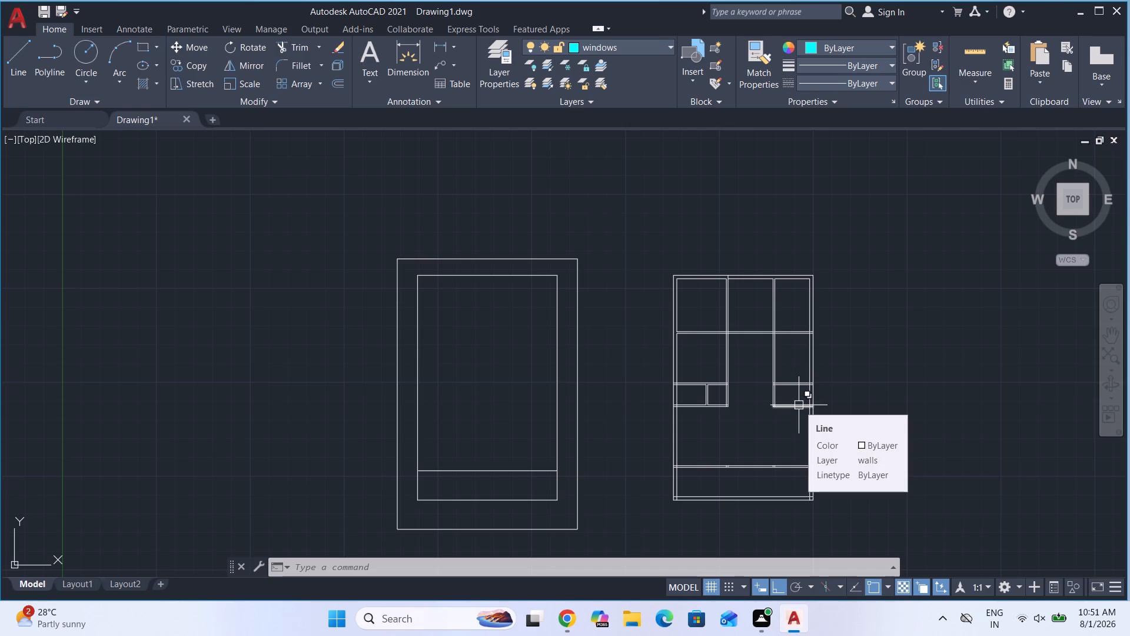
Offset the upper line of the small right room's top wall 4'6" upward, and offset that copy 4.5" to form a wall.
{"action": "scroll", "coordinate": [799, 403], "scroll_direction": "up", "scroll_amount": 2}
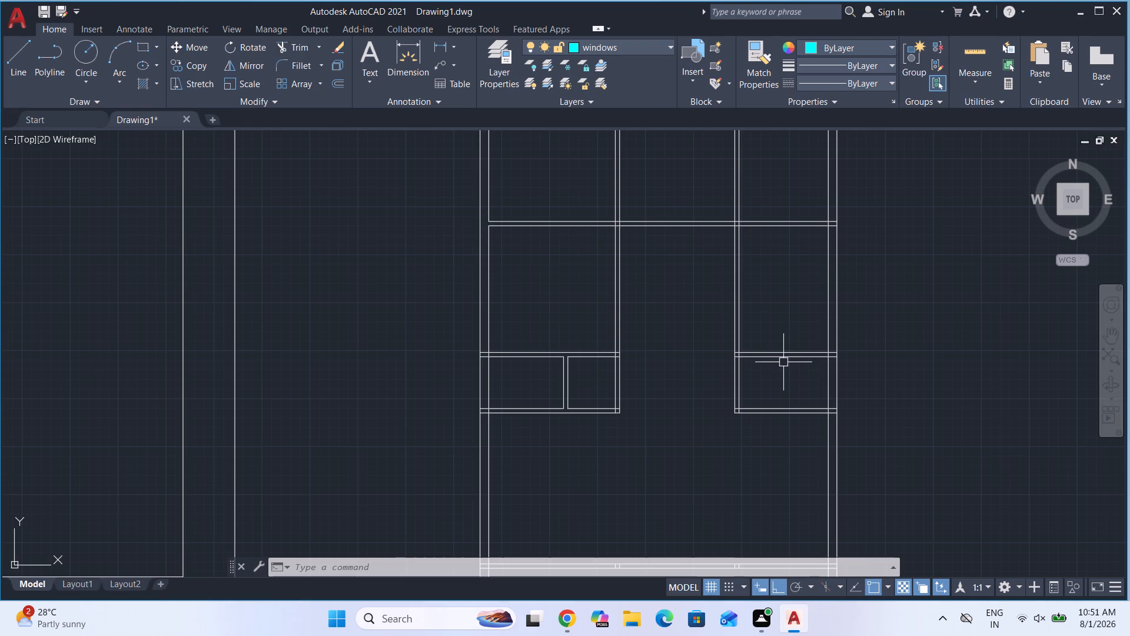
{"action": "key", "text": "o"}
{"action": "key", "text": "Return"}
{"action": "key", "text": "Return"}
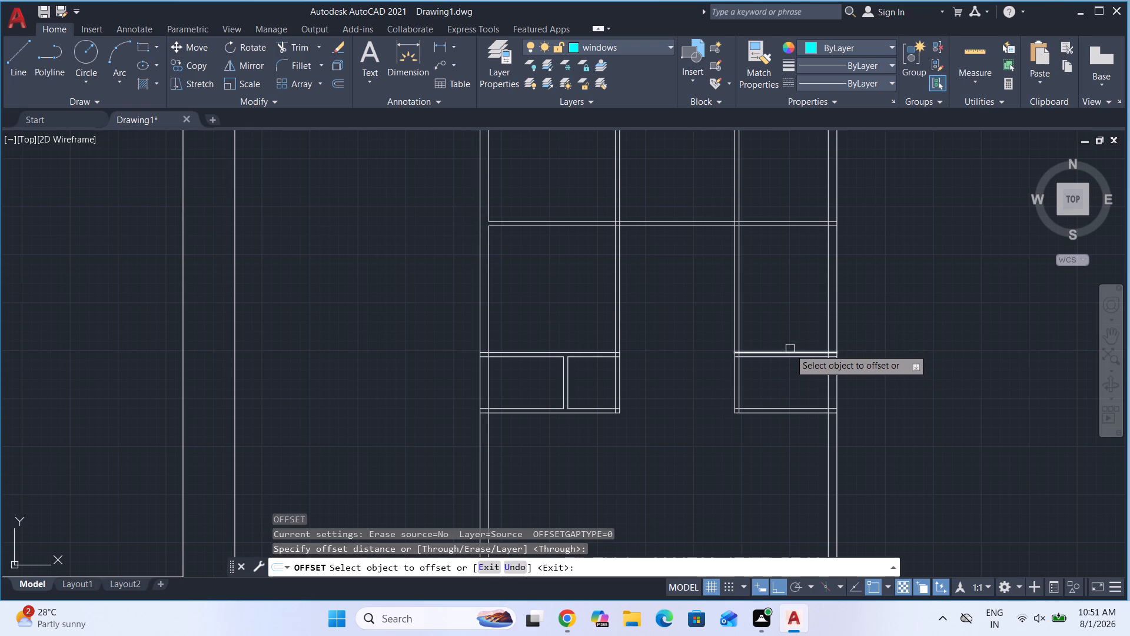
{"action": "scroll", "coordinate": [789, 352], "scroll_direction": "up", "scroll_amount": 2}
{"action": "left_click", "coordinate": [789, 352]}
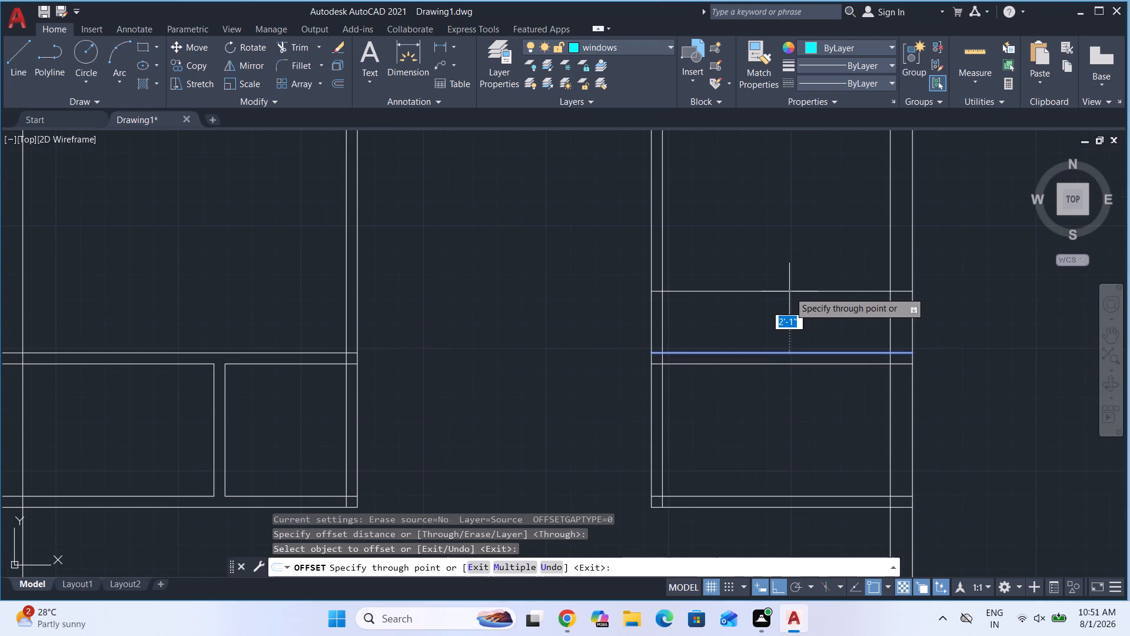
{"action": "type", "text": "4'6\""}
{"action": "key", "text": "Return"}
{"action": "left_click", "coordinate": [779, 223]}
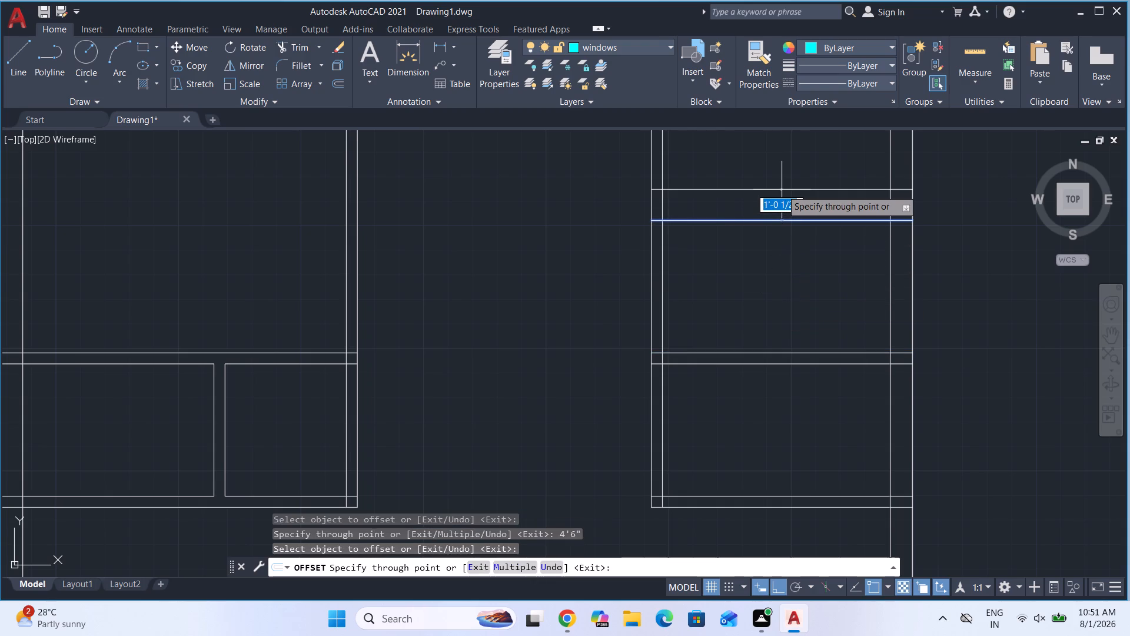
{"action": "type", "text": "4.5\""}
{"action": "key", "text": "Return"}
Offset the upper line of the new right-side horizontal wall 14'7.5" upward and end the Offset command.
{"action": "scroll", "coordinate": [786, 261], "scroll_direction": "down", "scroll_amount": 2}
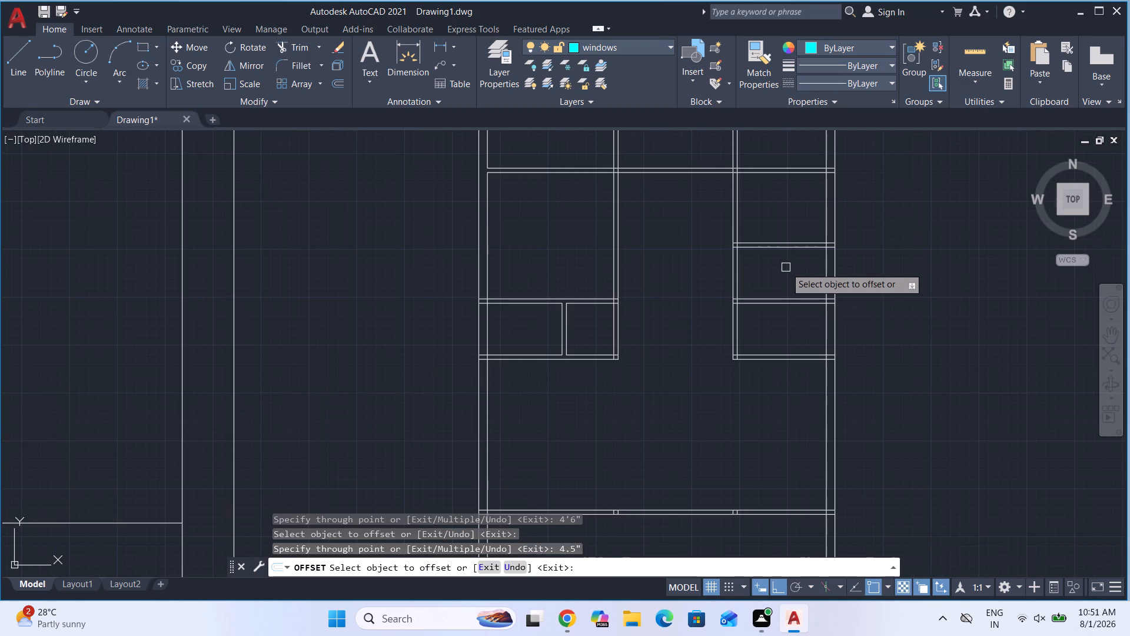
{"action": "scroll", "coordinate": [787, 303], "scroll_direction": "down", "scroll_amount": 1}
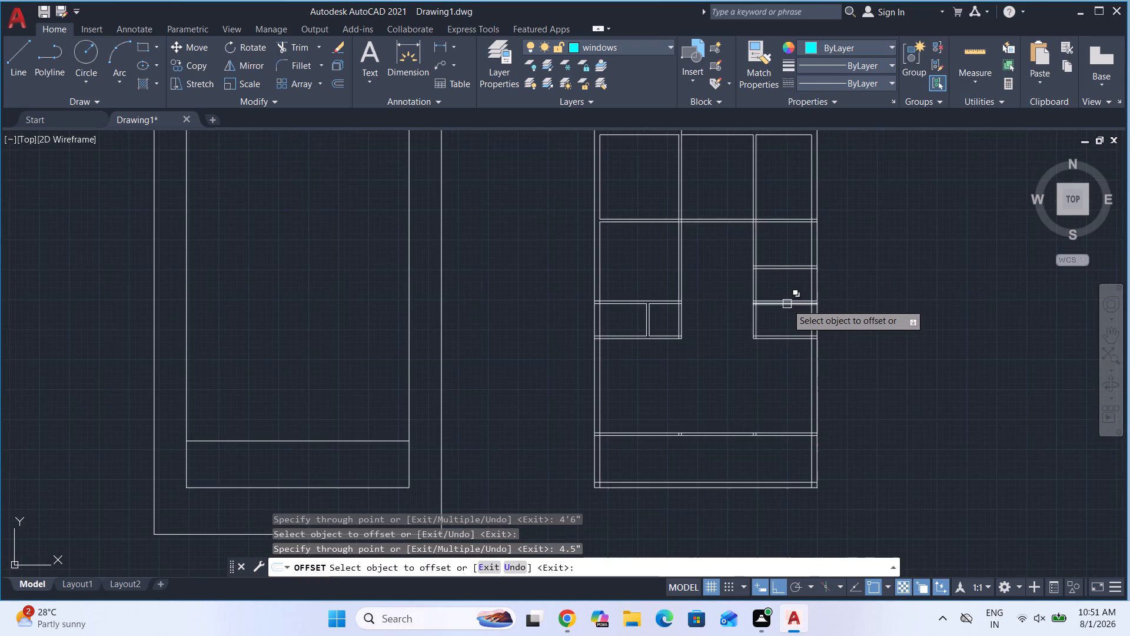
{"action": "scroll", "coordinate": [777, 257], "scroll_direction": "up", "scroll_amount": 2}
{"action": "left_click", "coordinate": [792, 277]}
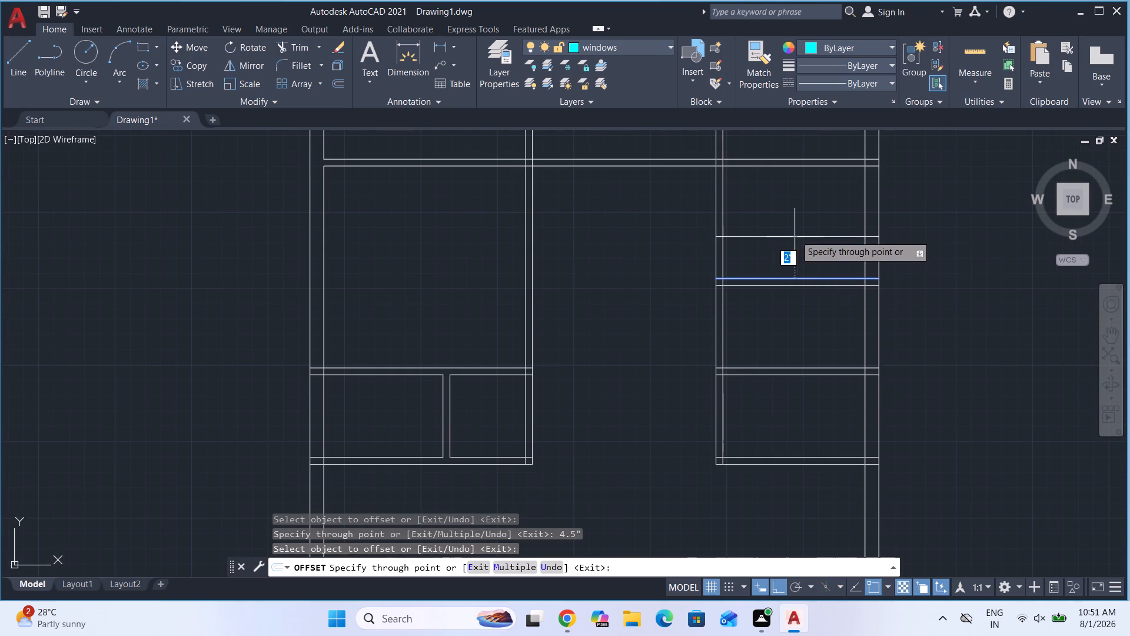
{"action": "scroll", "coordinate": [797, 264], "scroll_direction": "down", "scroll_amount": 1}
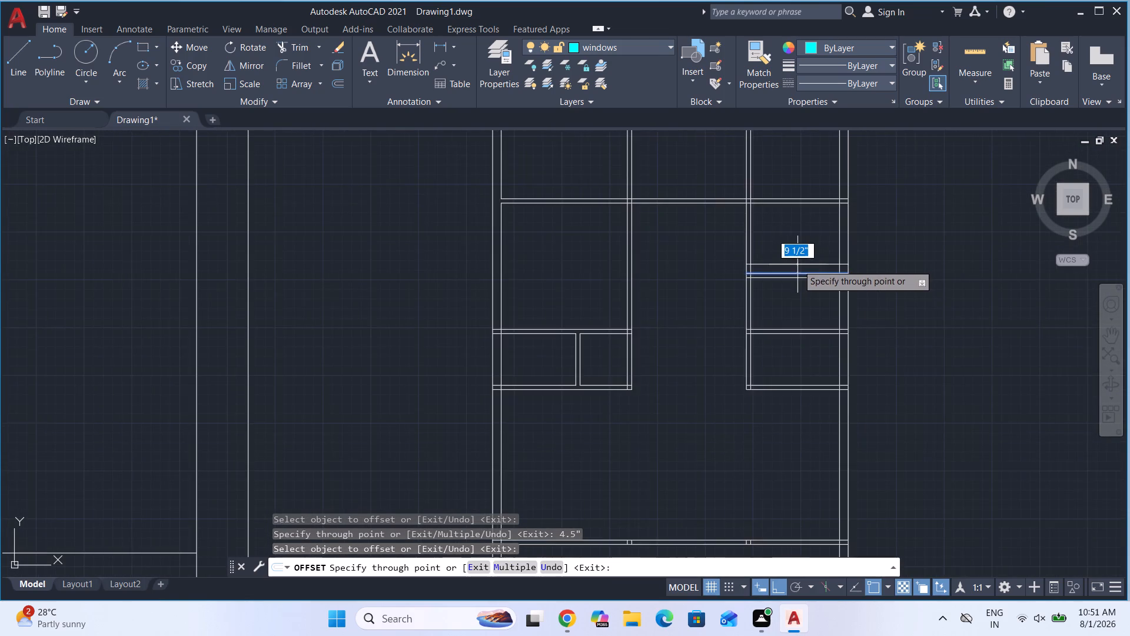
{"action": "scroll", "coordinate": [797, 264], "scroll_direction": "down", "scroll_amount": 1}
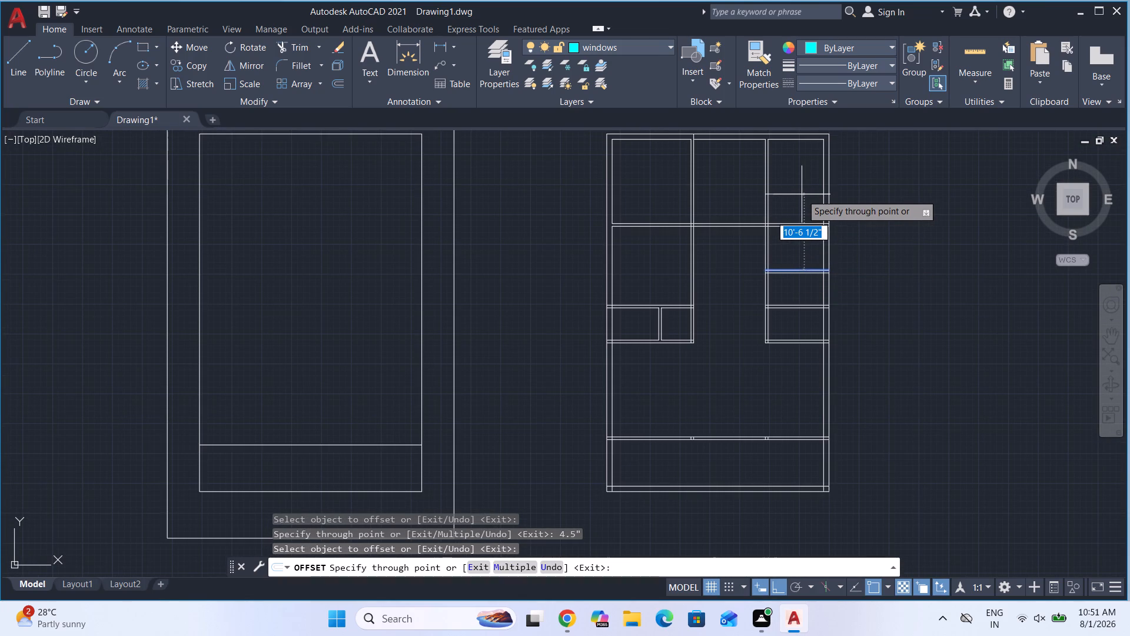
{"action": "type", "text": "14'"}
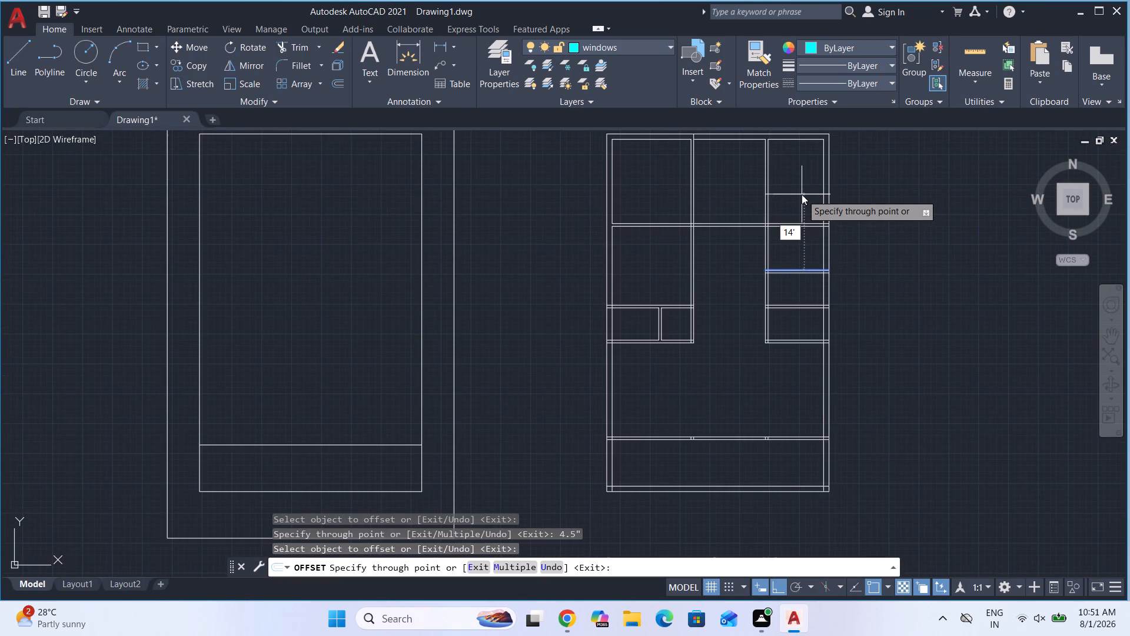
{"action": "type", "text": "7."}
{"action": "type", "text": "5\""}
{"action": "key", "text": "Return"}
{"action": "key", "text": "Escape"}
{"action": "scroll", "coordinate": [801, 198], "scroll_direction": "down", "scroll_amount": 1}
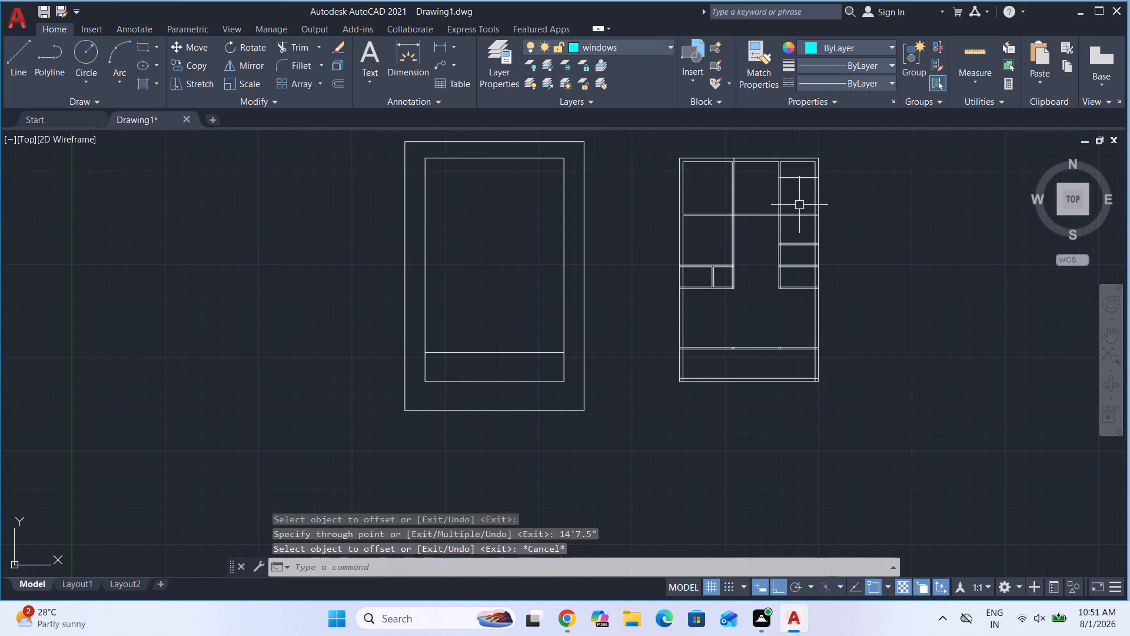
Offset the highest horizontal line in the right-side column 4.5" upward to form a wall, and end Offset.
{"action": "scroll", "coordinate": [799, 205], "scroll_direction": "down", "scroll_amount": 1}
{"action": "scroll", "coordinate": [799, 192], "scroll_direction": "up", "scroll_amount": 3}
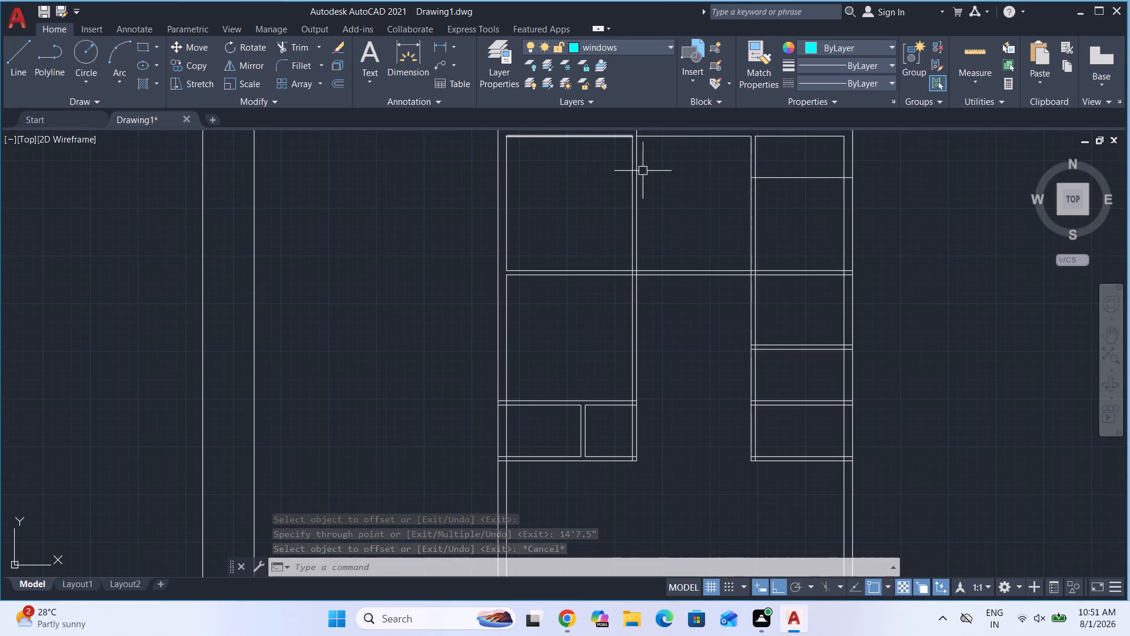
{"action": "scroll", "coordinate": [727, 272], "scroll_direction": "down", "scroll_amount": 2}
{"action": "scroll", "coordinate": [709, 192], "scroll_direction": "up", "scroll_amount": 1}
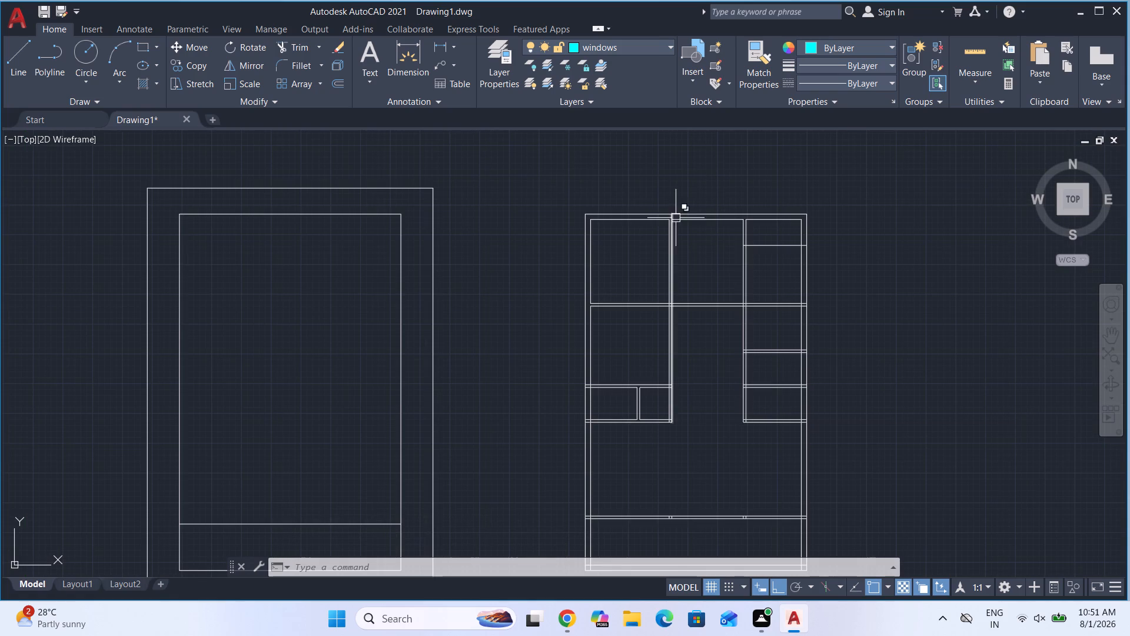
{"action": "key", "text": "0"}
{"action": "key", "text": "Escape"}
{"action": "key", "text": "grave"}
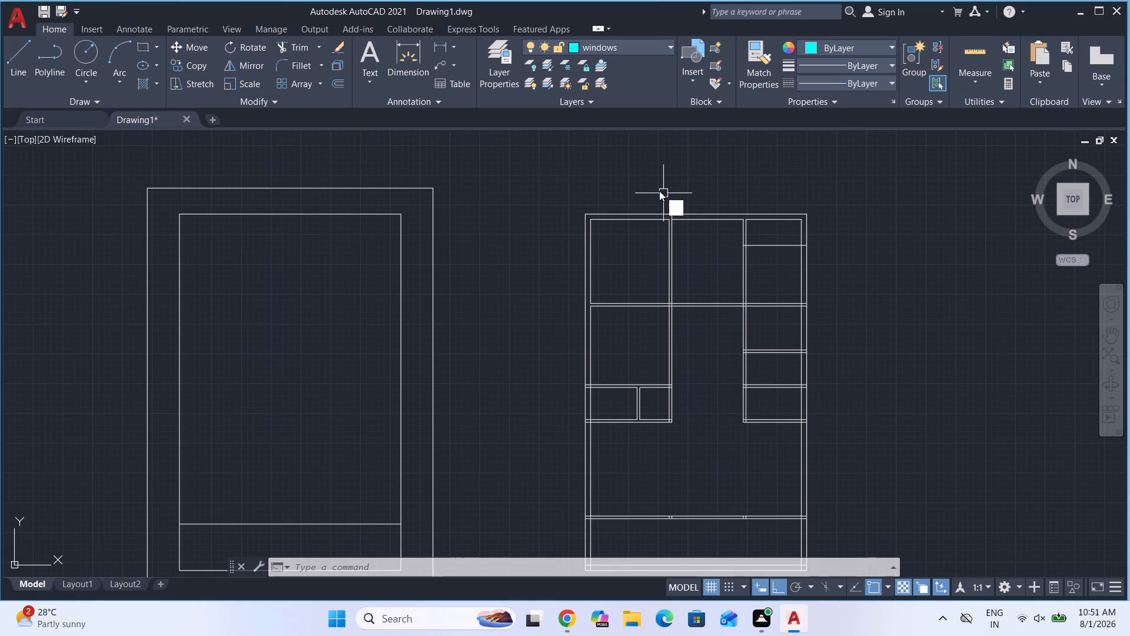
{"action": "key", "text": "o"}
{"action": "key", "text": "Return"}
{"action": "key", "text": "Return"}
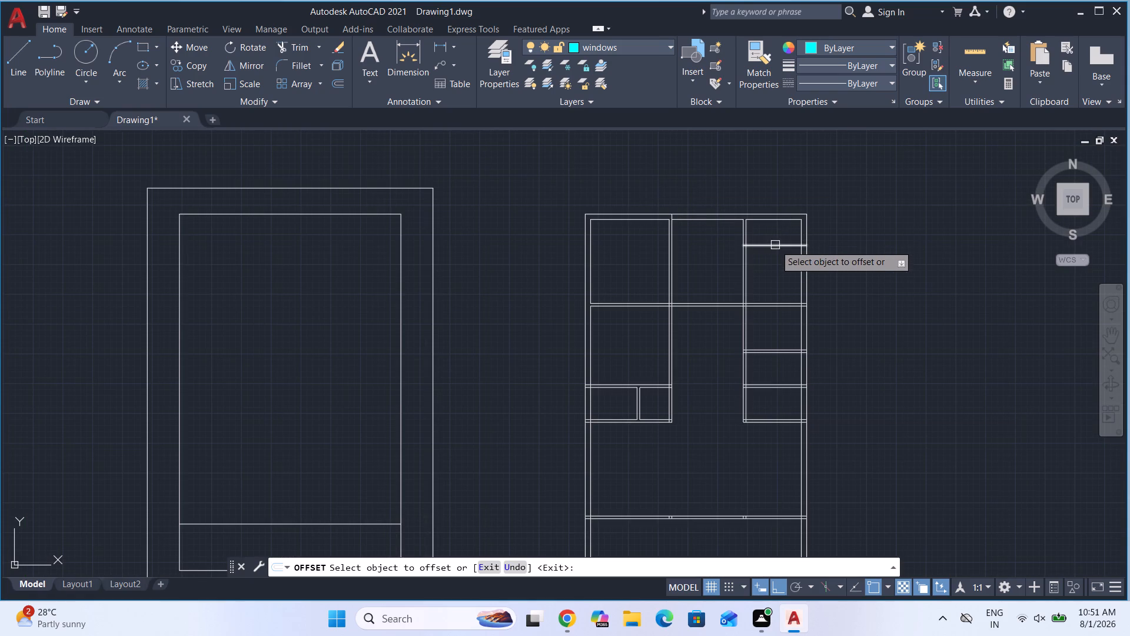
{"action": "left_click", "coordinate": [775, 245]}
{"action": "type", "text": "4."}
{"action": "key", "text": "5"}
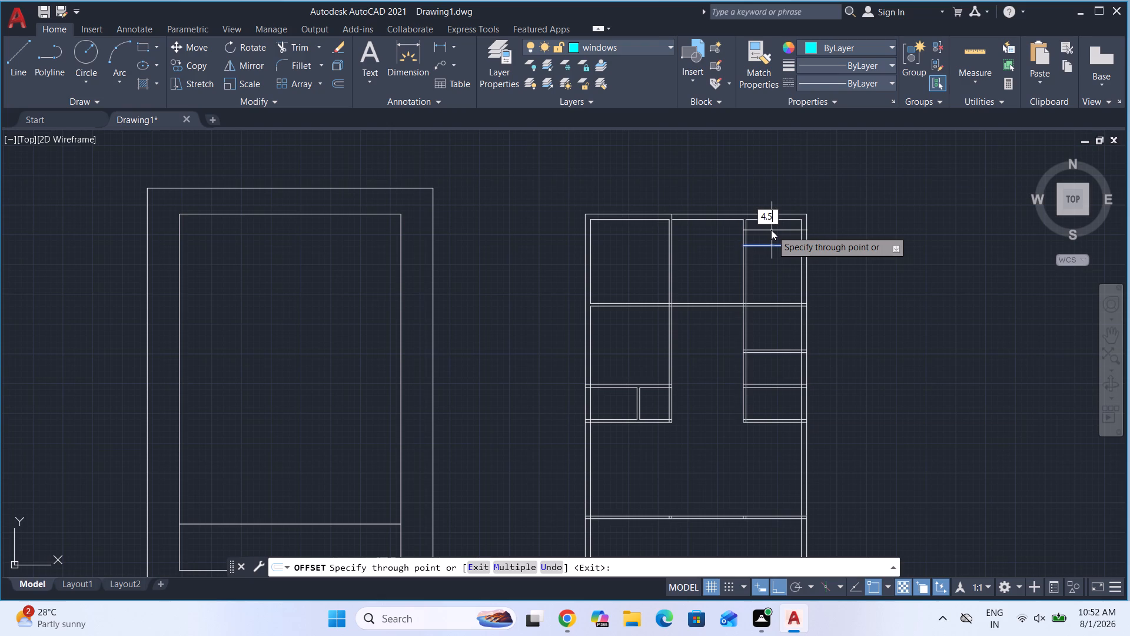
{"action": "key", "text": "shift+quotedbl"}
{"action": "key", "text": "Return"}
{"action": "key", "text": "Escape"}
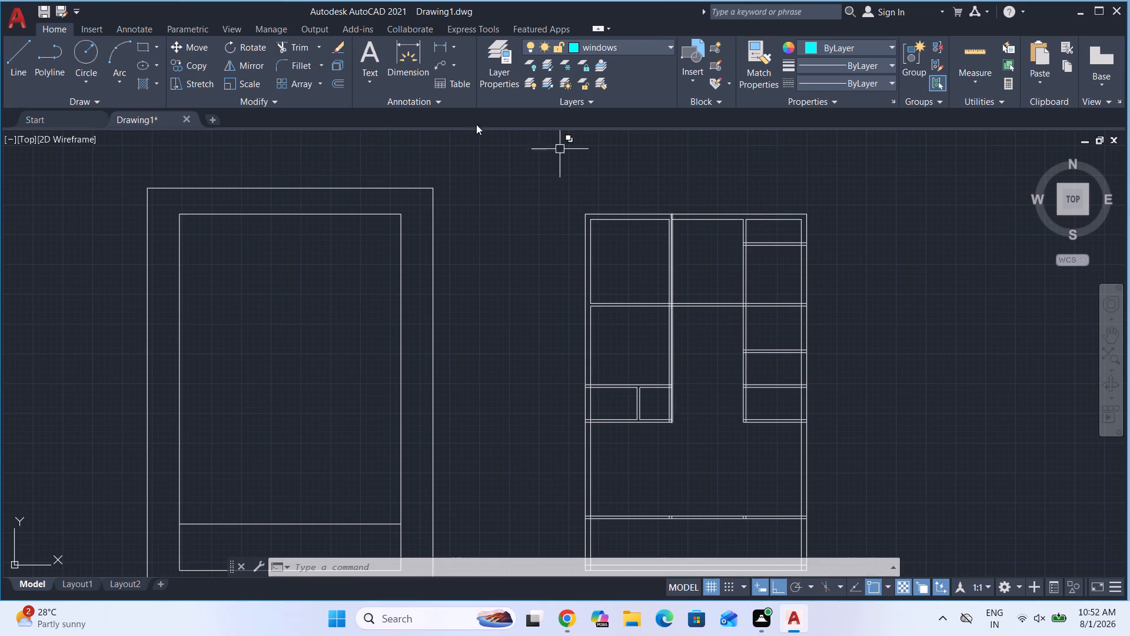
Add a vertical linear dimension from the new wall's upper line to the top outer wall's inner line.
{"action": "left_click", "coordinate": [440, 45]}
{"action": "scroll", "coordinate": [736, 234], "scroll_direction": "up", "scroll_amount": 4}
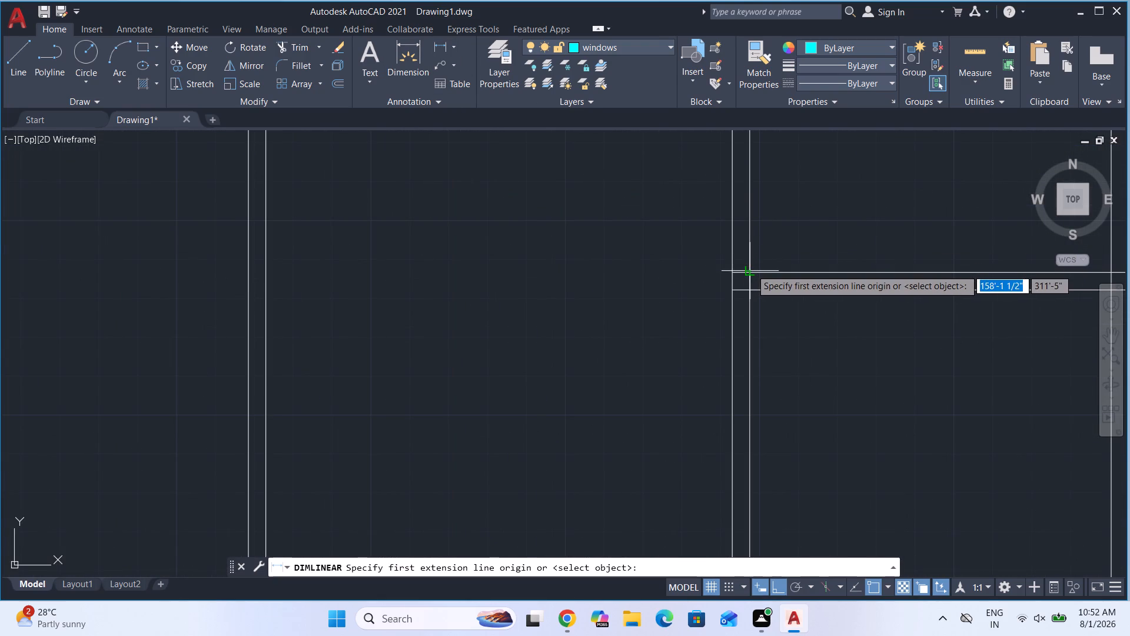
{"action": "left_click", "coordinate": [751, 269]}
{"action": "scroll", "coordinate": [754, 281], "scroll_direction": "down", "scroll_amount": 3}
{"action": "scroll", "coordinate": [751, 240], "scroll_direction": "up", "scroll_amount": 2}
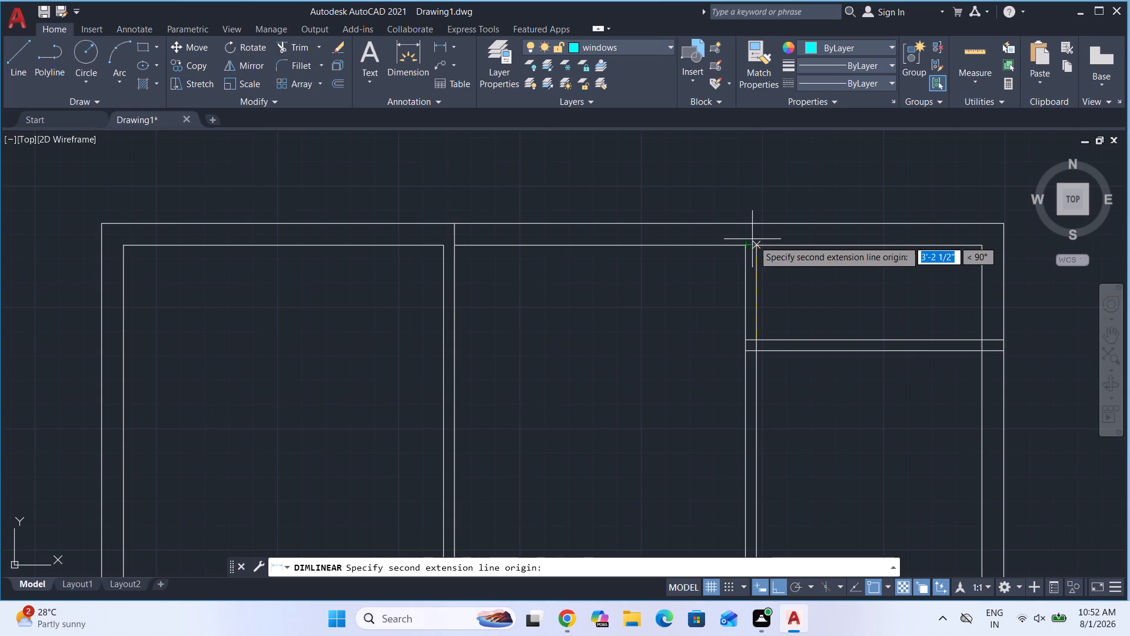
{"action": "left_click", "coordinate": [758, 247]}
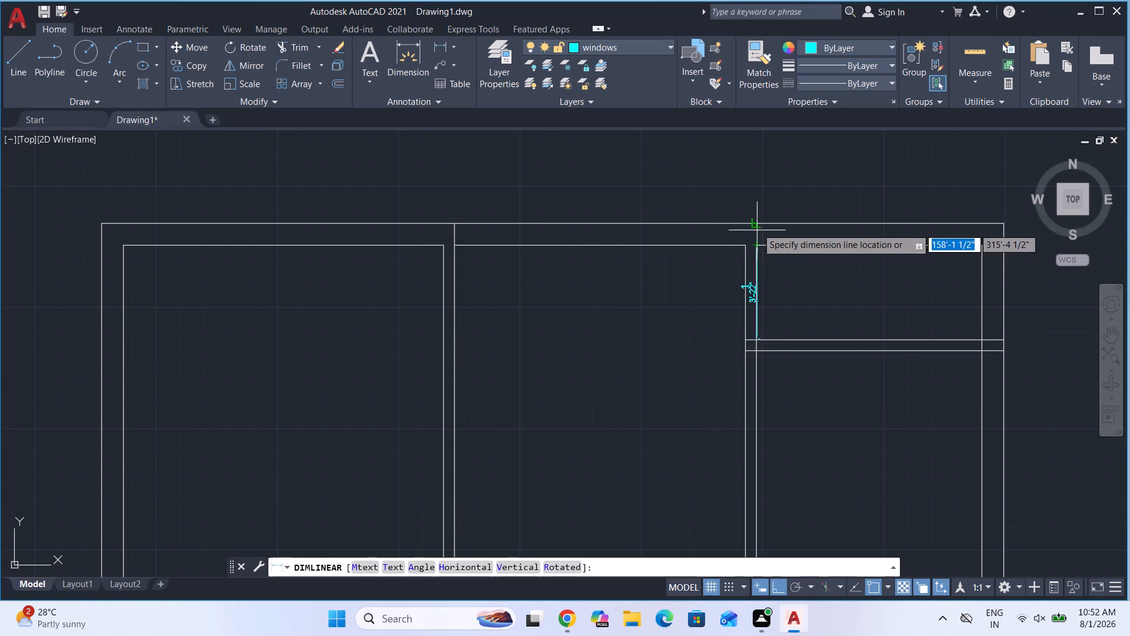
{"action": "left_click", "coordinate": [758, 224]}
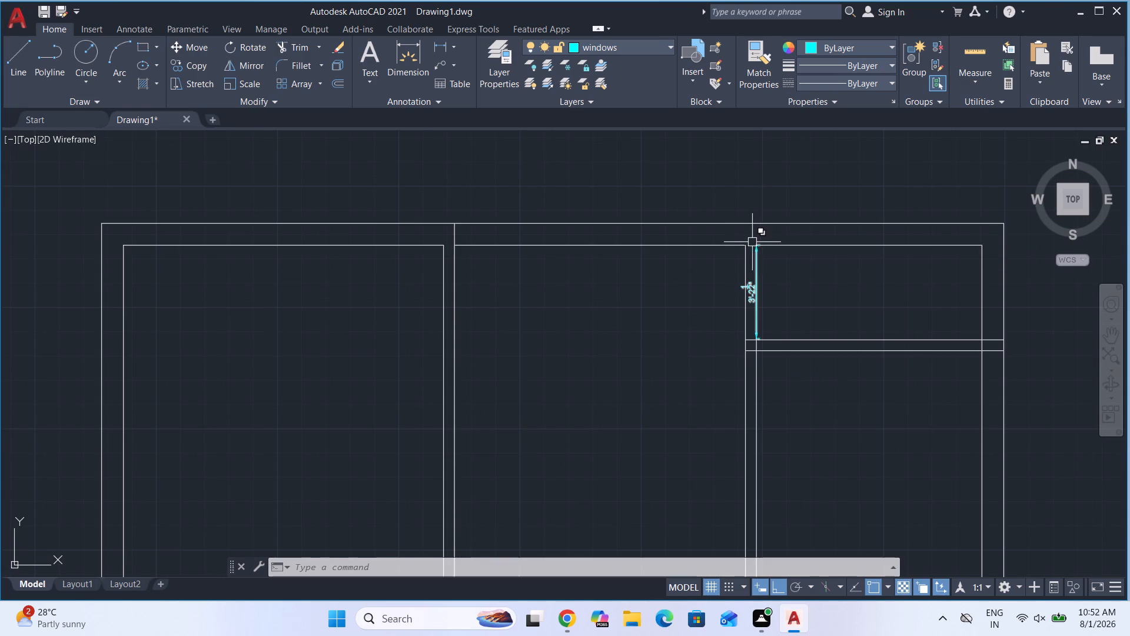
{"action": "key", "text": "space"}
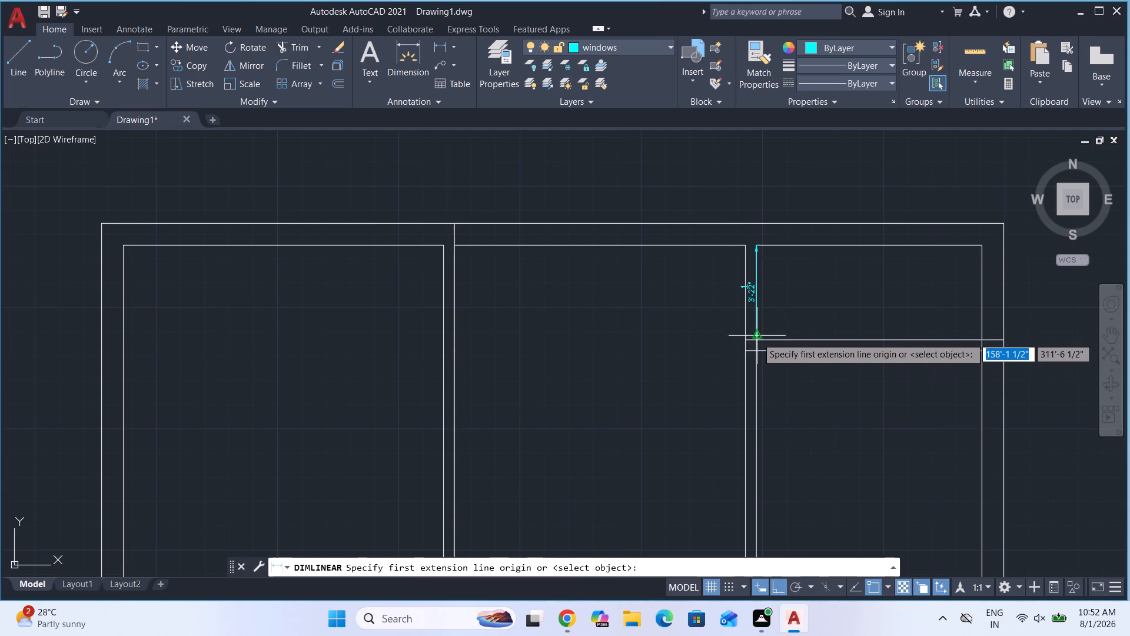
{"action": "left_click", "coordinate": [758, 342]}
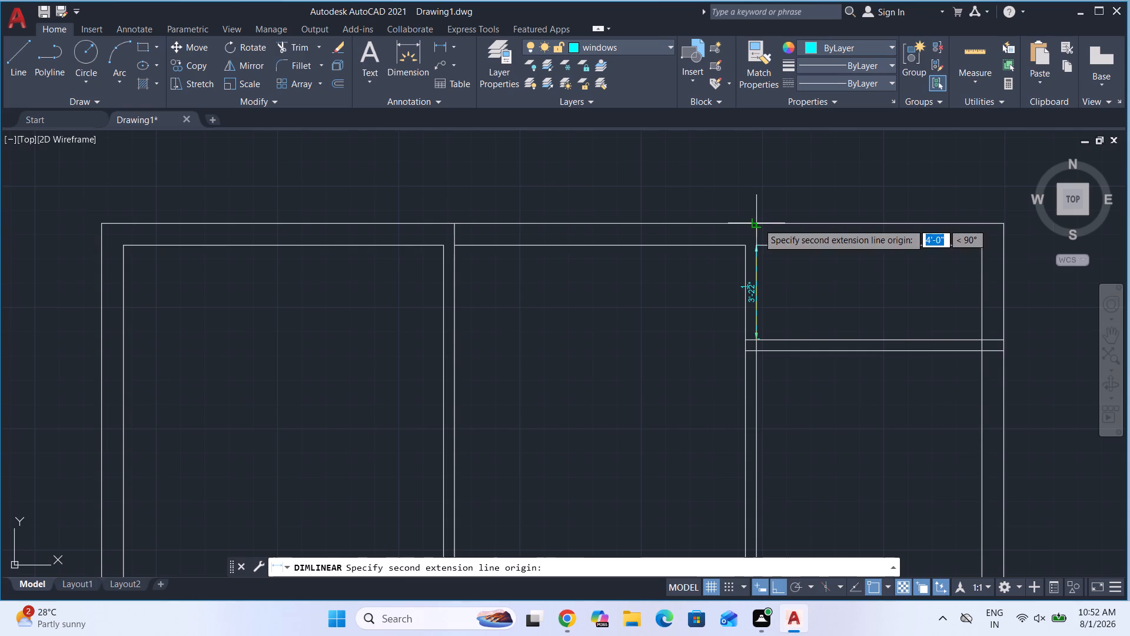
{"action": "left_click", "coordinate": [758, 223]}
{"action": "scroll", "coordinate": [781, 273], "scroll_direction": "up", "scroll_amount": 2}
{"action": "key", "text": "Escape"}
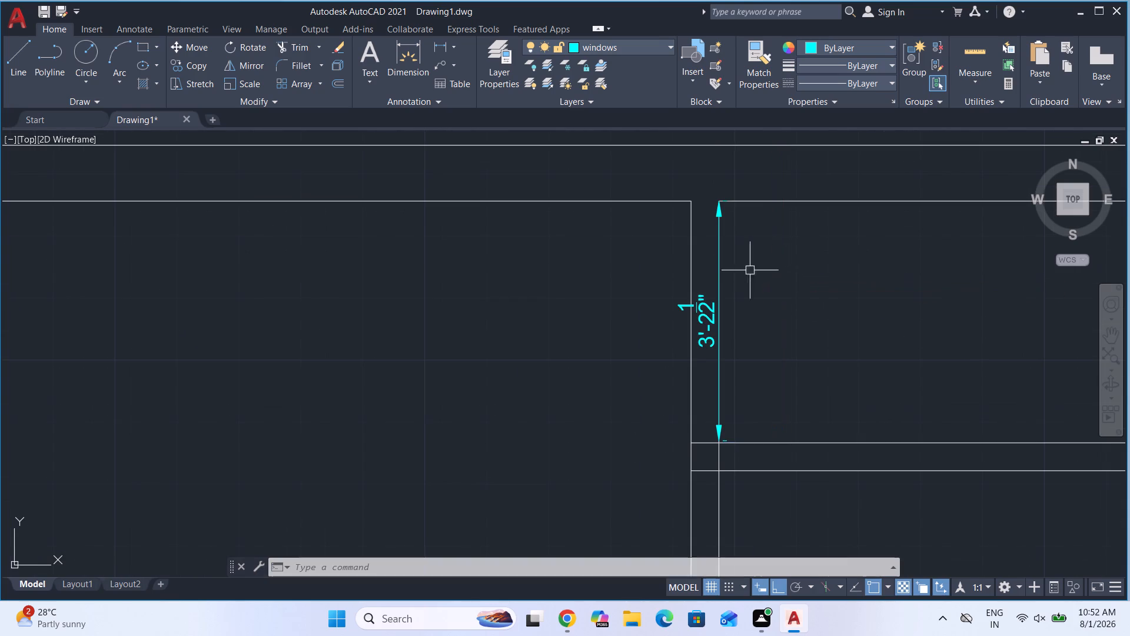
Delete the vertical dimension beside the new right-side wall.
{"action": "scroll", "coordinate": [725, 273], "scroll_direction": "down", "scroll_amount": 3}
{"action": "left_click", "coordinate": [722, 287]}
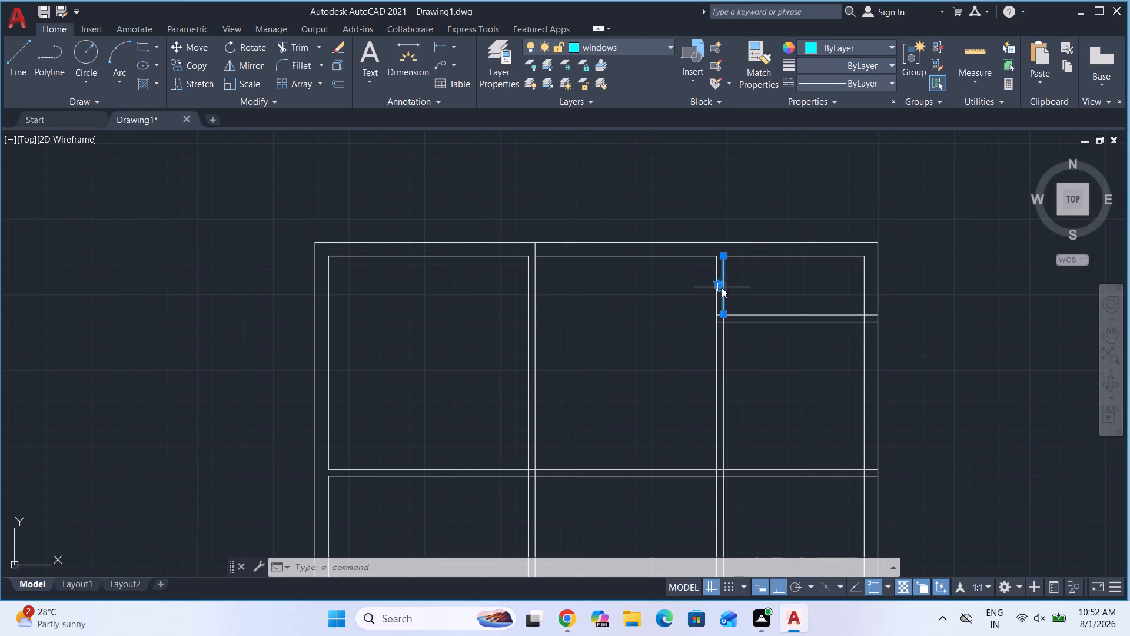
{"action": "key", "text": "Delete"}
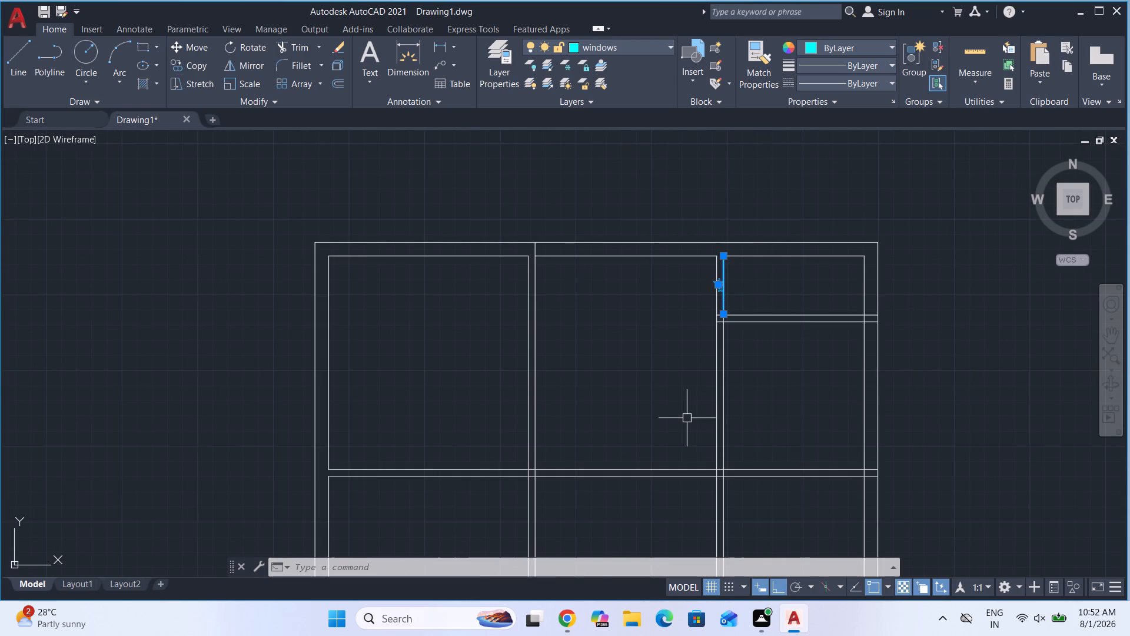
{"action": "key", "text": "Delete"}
Stretch the left ends of both new wall lines to the far line of the partition beside the top-left room.
{"action": "scroll", "coordinate": [727, 351], "scroll_direction": "up", "scroll_amount": 2}
{"action": "scroll", "coordinate": [670, 303], "scroll_direction": "down", "scroll_amount": 1}
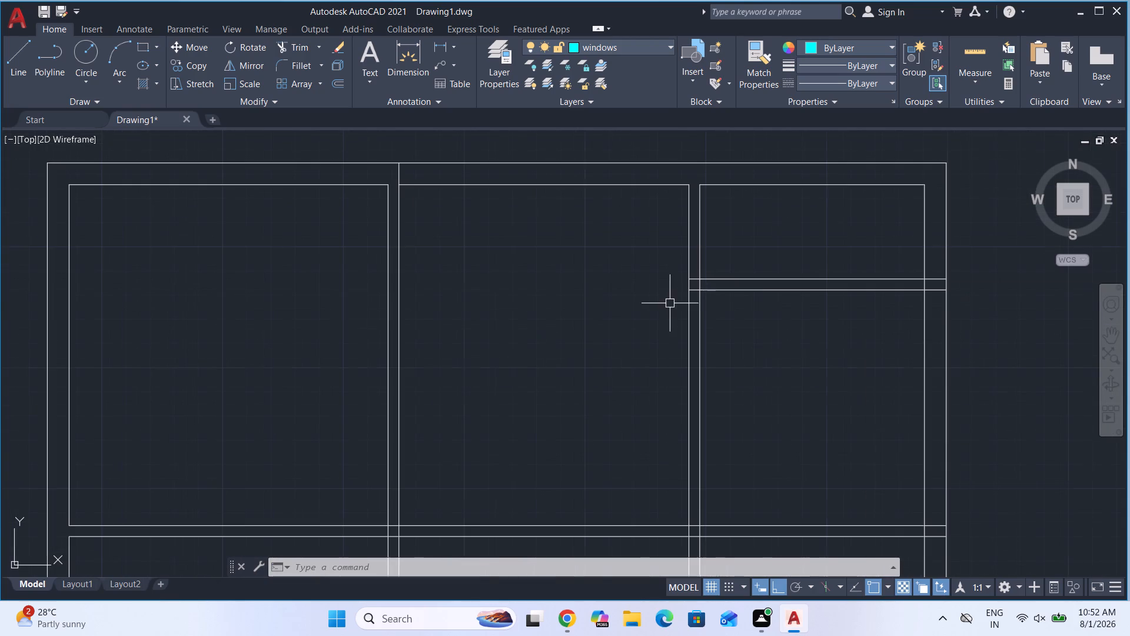
{"action": "left_click", "coordinate": [763, 316]}
{"action": "left_click", "coordinate": [740, 271]}
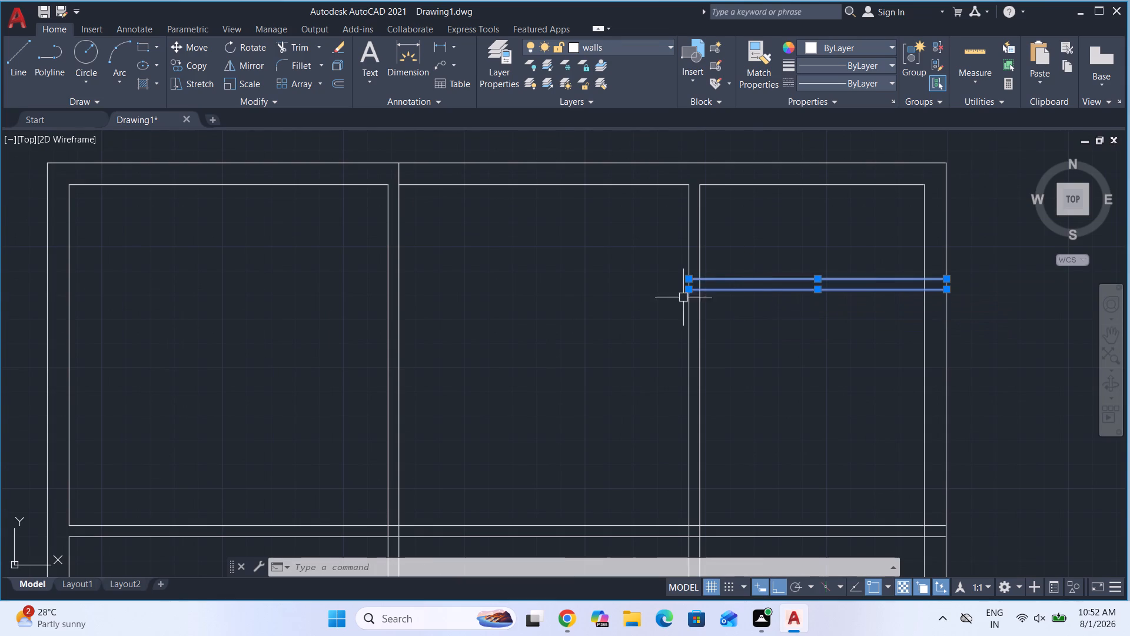
{"action": "left_click", "coordinate": [689, 292]}
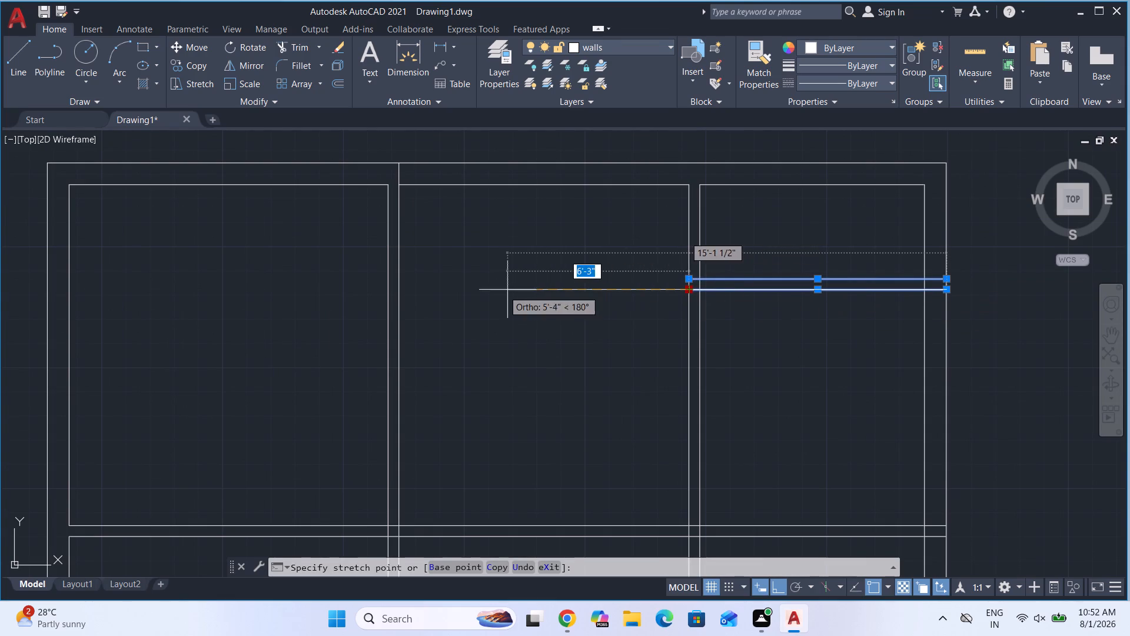
{"action": "left_click", "coordinate": [385, 289]}
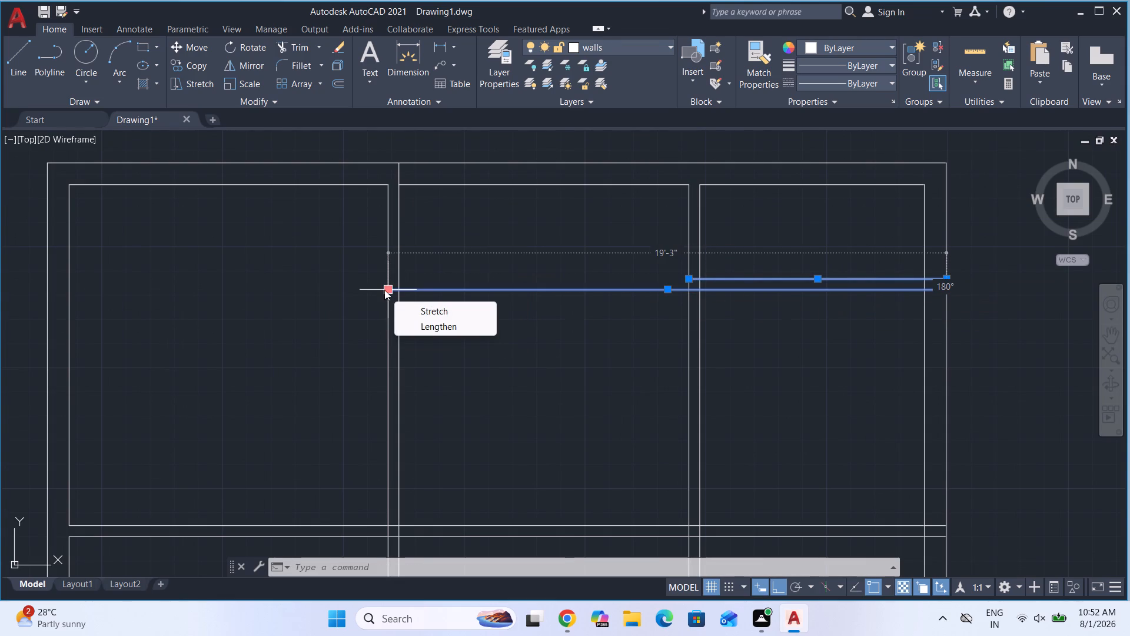
{"action": "key", "text": "space"}
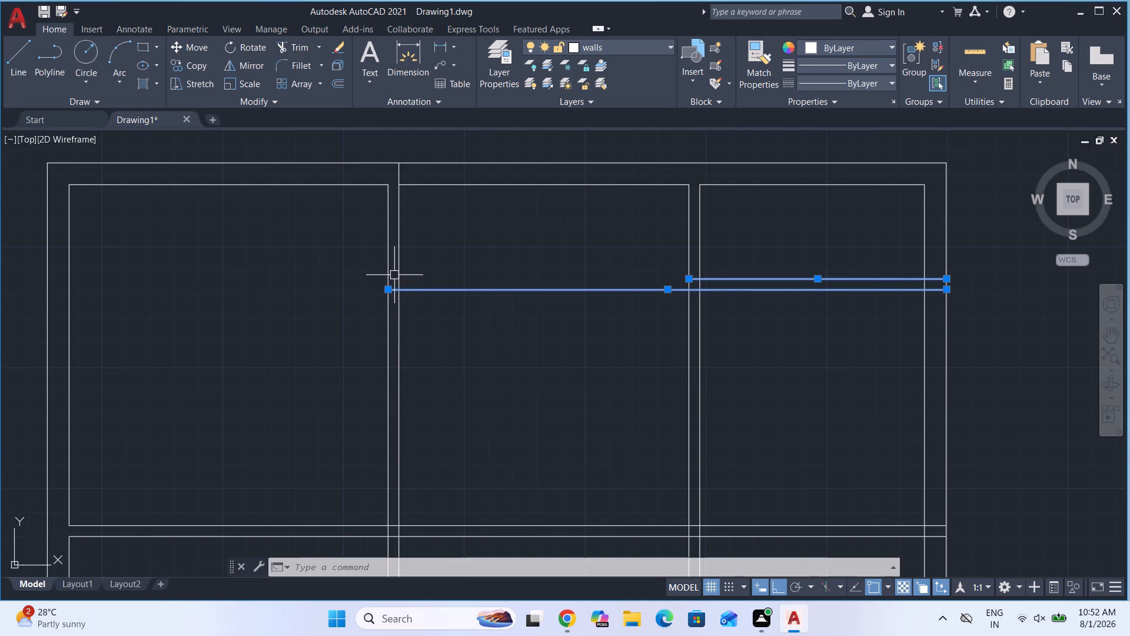
{"action": "left_click", "coordinate": [690, 277]}
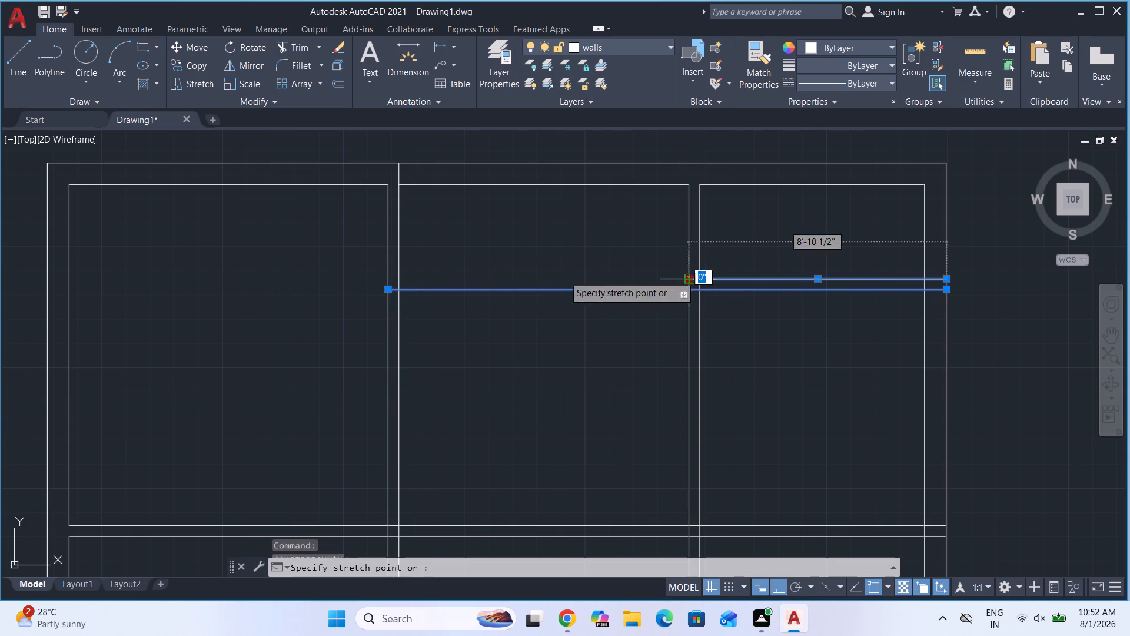
{"action": "left_click", "coordinate": [387, 277]}
{"action": "key", "text": "Escape"}
Trim the partition lines and the inner lines of the right and top outer walls above the extended wall, and end Trim.
{"action": "scroll", "coordinate": [534, 284], "scroll_direction": "down", "scroll_amount": 1}
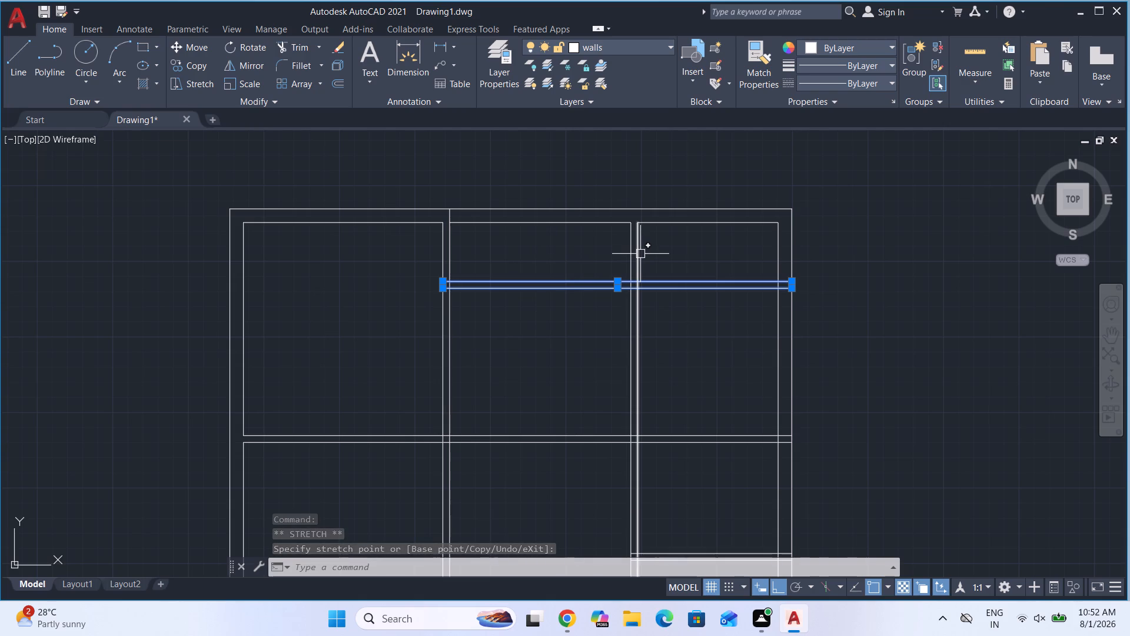
{"action": "key", "text": "t"}
{"action": "key", "text": "r"}
{"action": "key", "text": "Return"}
{"action": "key", "text": "Return"}
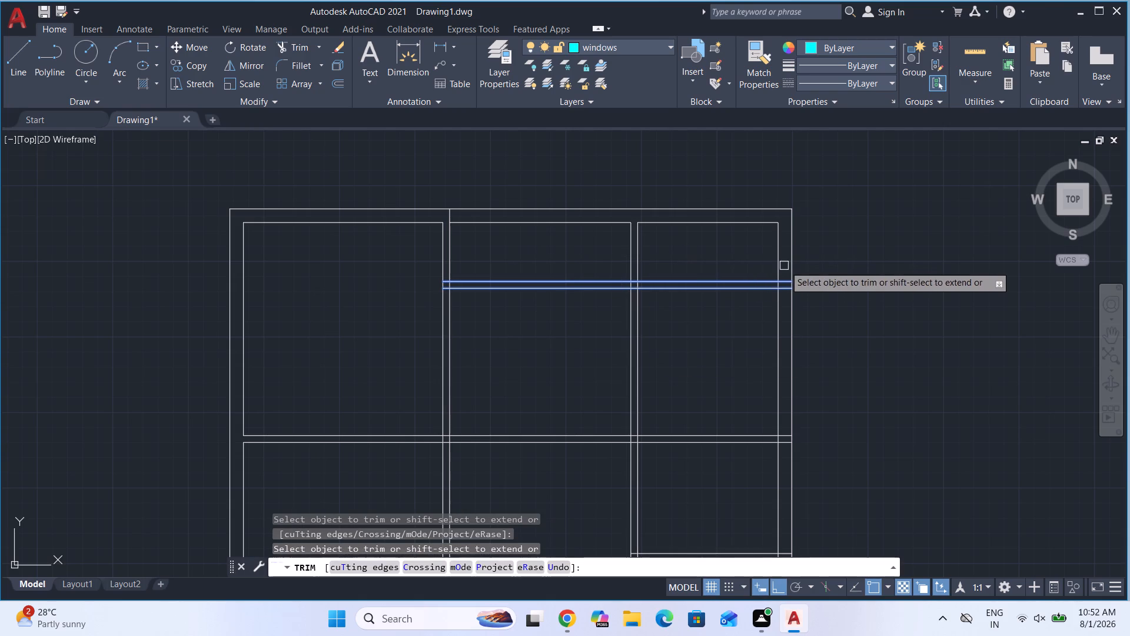
{"action": "left_click", "coordinate": [785, 266]}
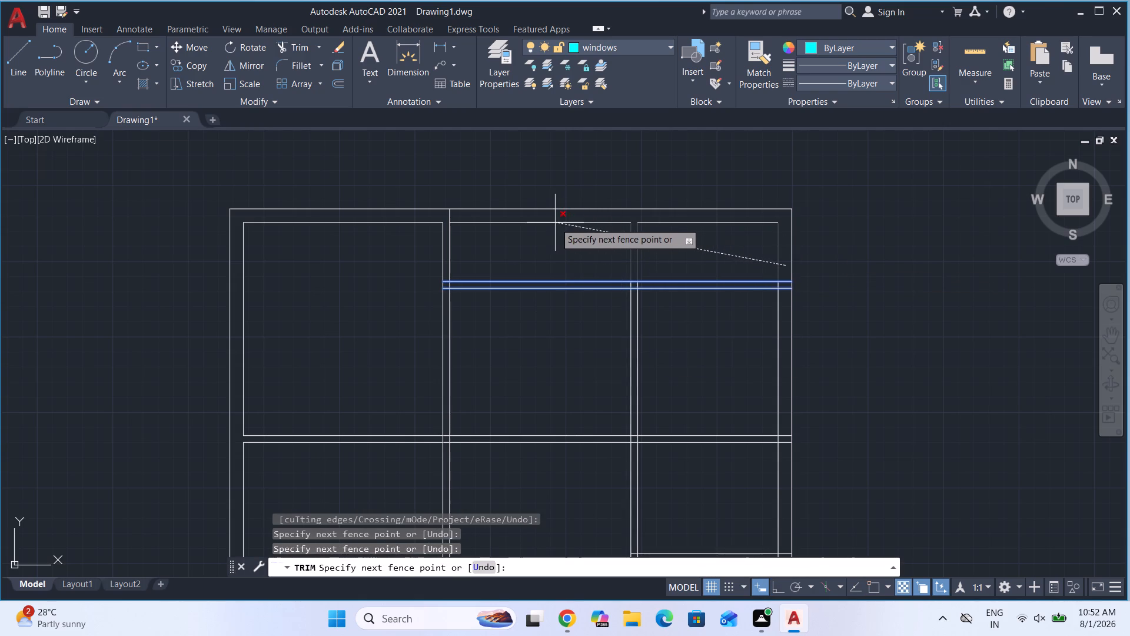
{"action": "left_click", "coordinate": [554, 223]}
{"action": "left_click", "coordinate": [707, 226]}
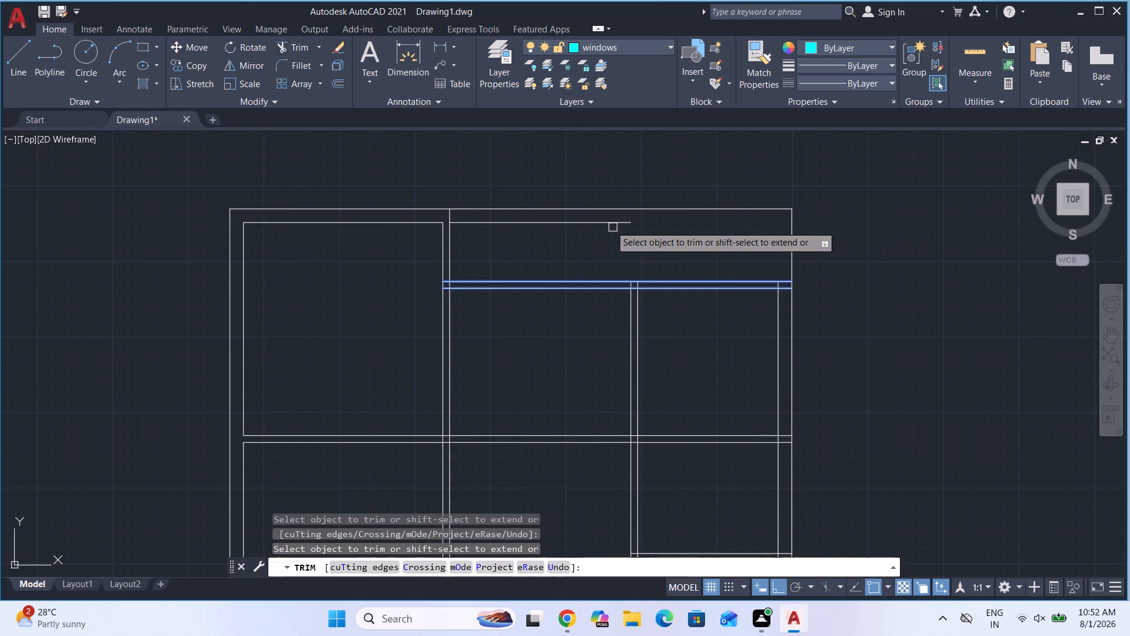
{"action": "left_click", "coordinate": [609, 222]}
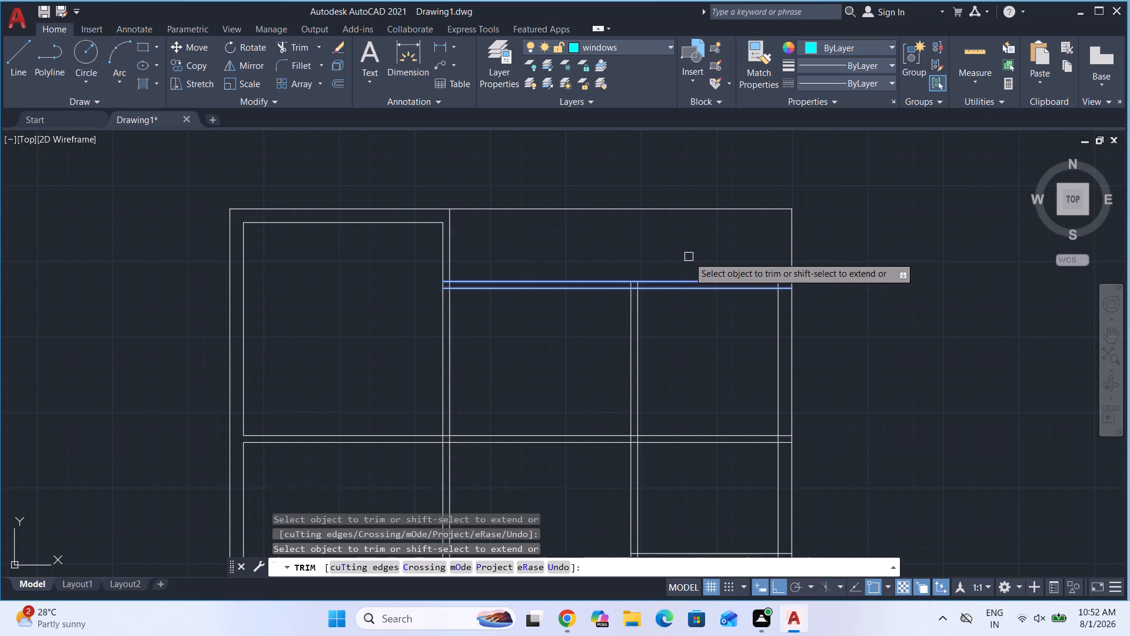
{"action": "key", "text": "Escape"}
{"action": "key", "text": "Escape"}
{"action": "key", "text": "Escape"}
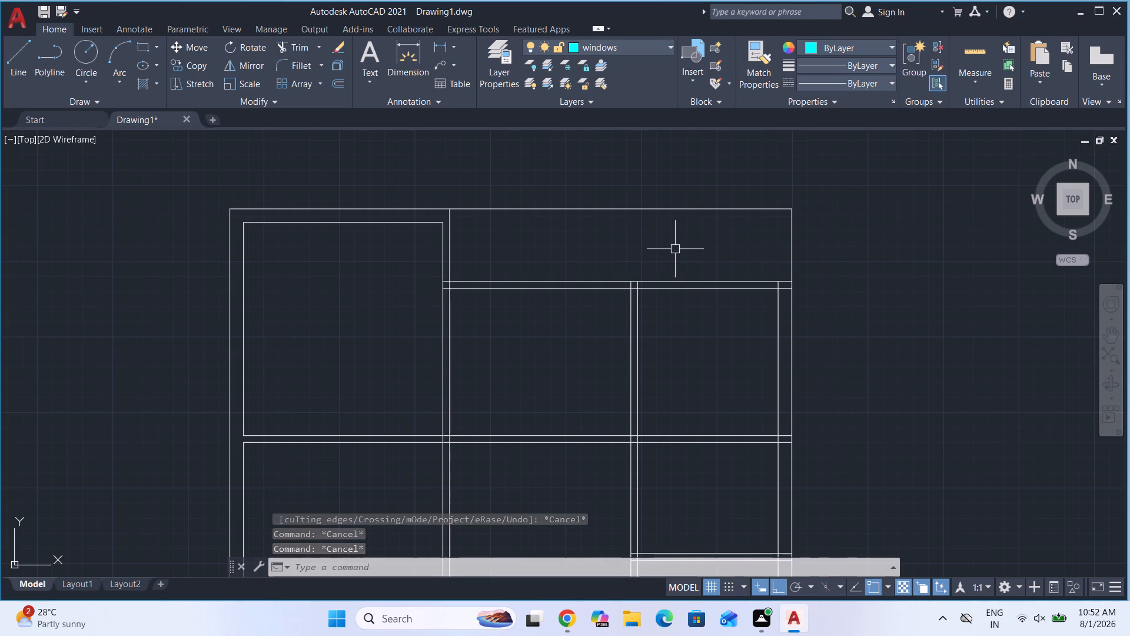
Offset the plan's top outer line and right outer line 3" inward, and end Offset.
{"action": "key", "text": "o"}
{"action": "key", "text": "Return"}
{"action": "key", "text": "Return"}
{"action": "left_click", "coordinate": [639, 210]}
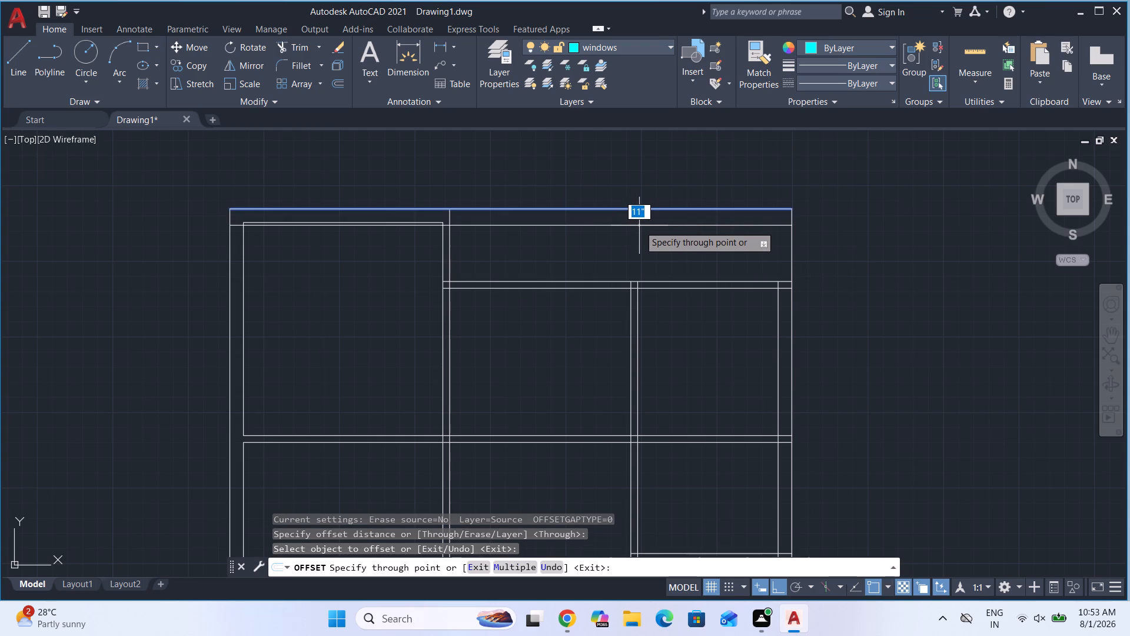
{"action": "type", "text": "3\""}
{"action": "key", "text": "Return"}
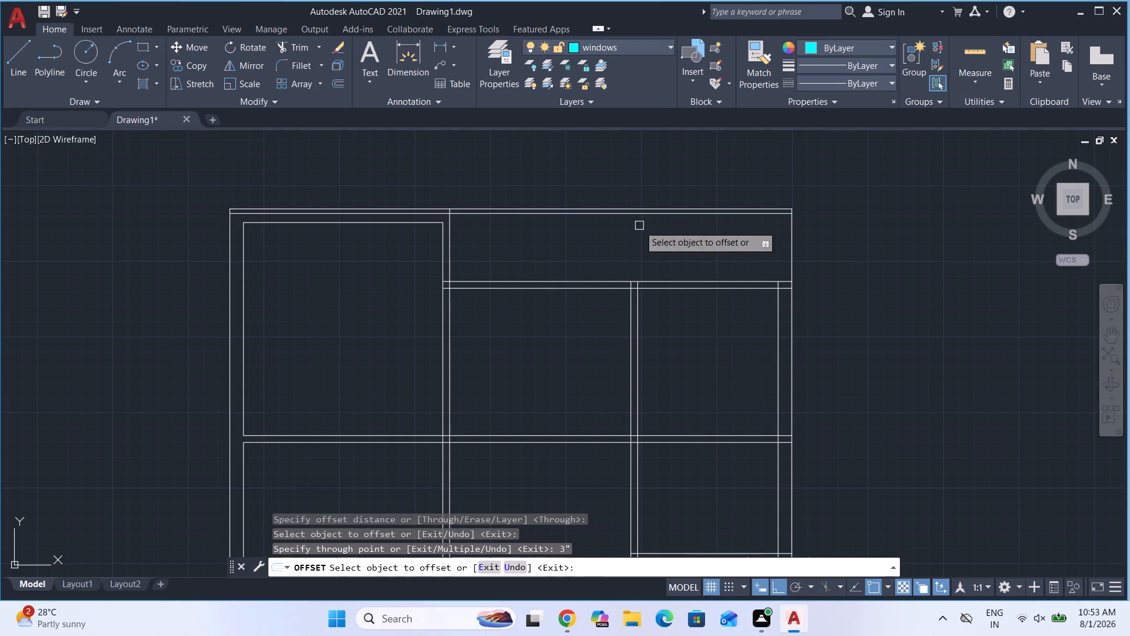
{"action": "left_click", "coordinate": [795, 241]}
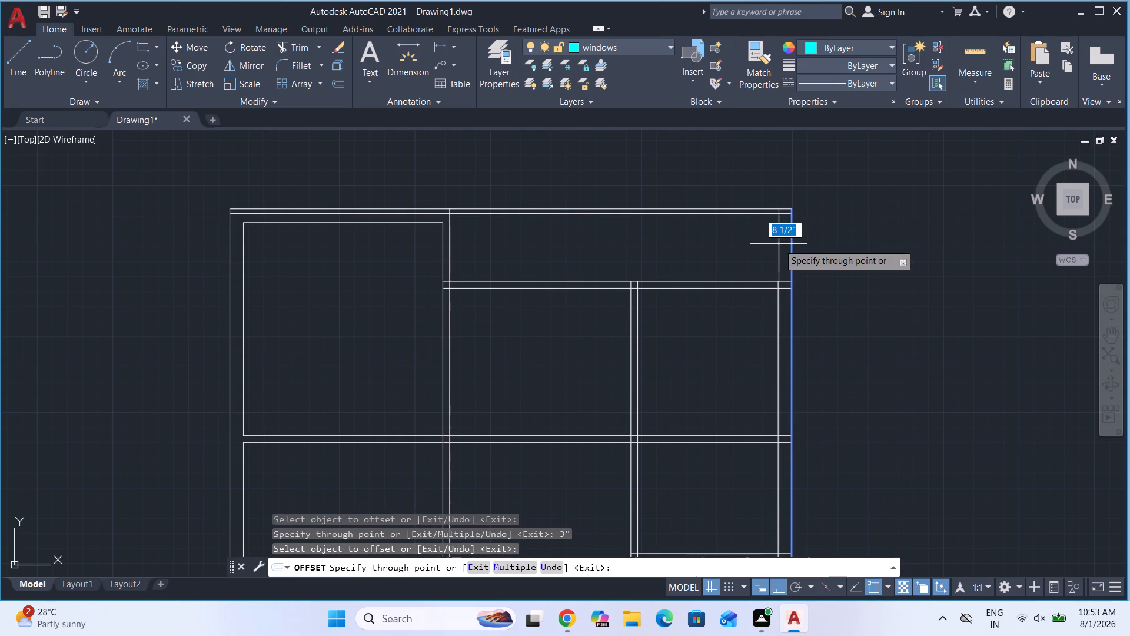
{"action": "key", "text": "3"}
{"action": "key", "text": "shift+quotedbl"}
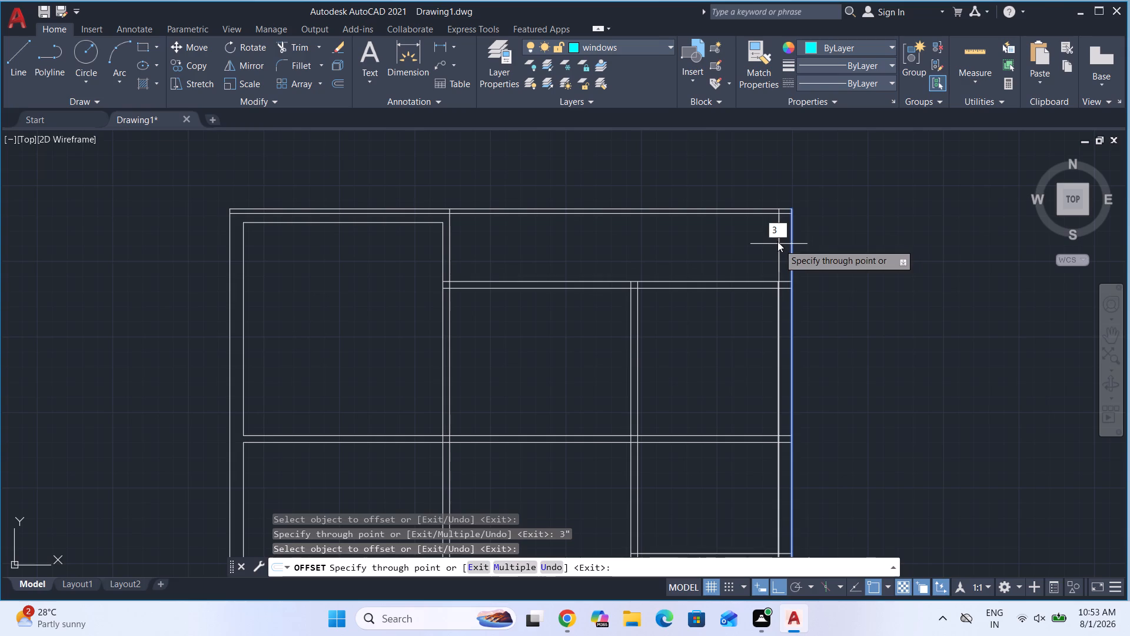
{"action": "key", "text": "Return"}
{"action": "key", "text": "Escape"}
Trim the 3" top line over the top-left room and the 3" right line from the extended wall downward.
{"action": "type", "text": "tr"}
{"action": "key", "text": "Return"}
{"action": "key", "text": "Return"}
{"action": "scroll", "coordinate": [443, 218], "scroll_direction": "up", "scroll_amount": 1}
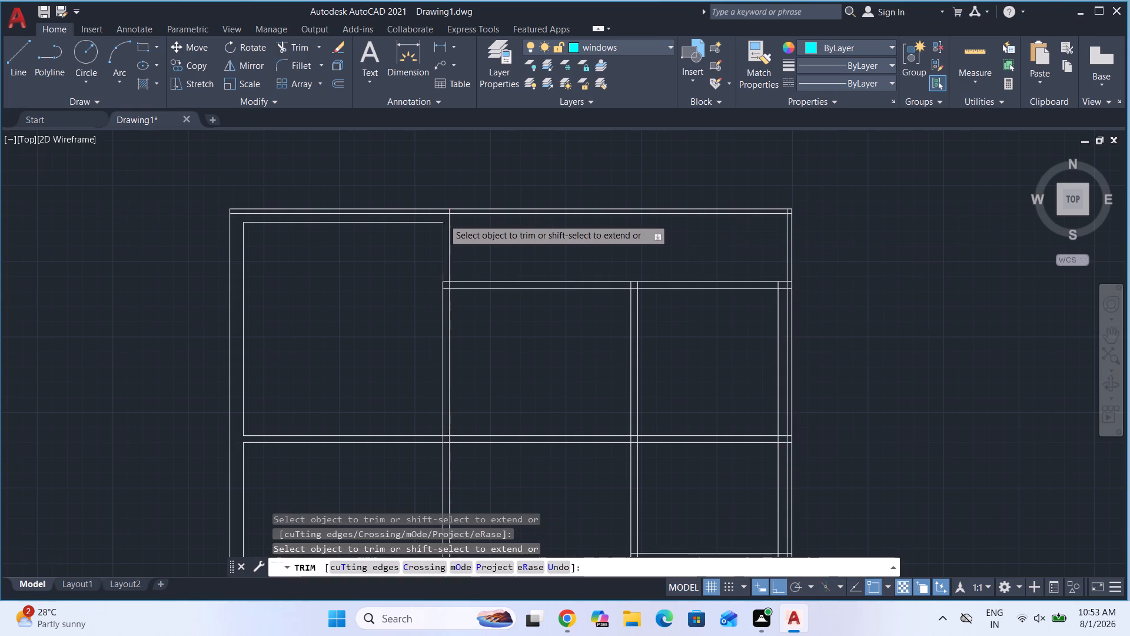
{"action": "scroll", "coordinate": [443, 218], "scroll_direction": "up", "scroll_amount": 2}
{"action": "left_click", "coordinate": [442, 203]}
{"action": "scroll", "coordinate": [441, 201], "scroll_direction": "down", "scroll_amount": 4}
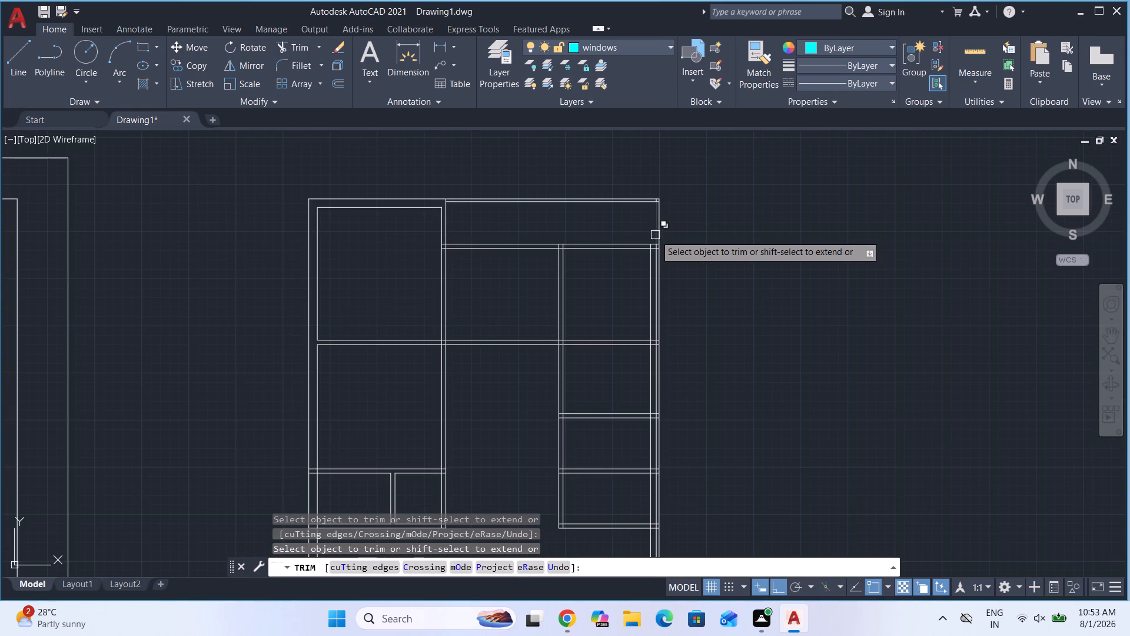
{"action": "scroll", "coordinate": [655, 235], "scroll_direction": "up", "scroll_amount": 4}
{"action": "left_click", "coordinate": [668, 307]}
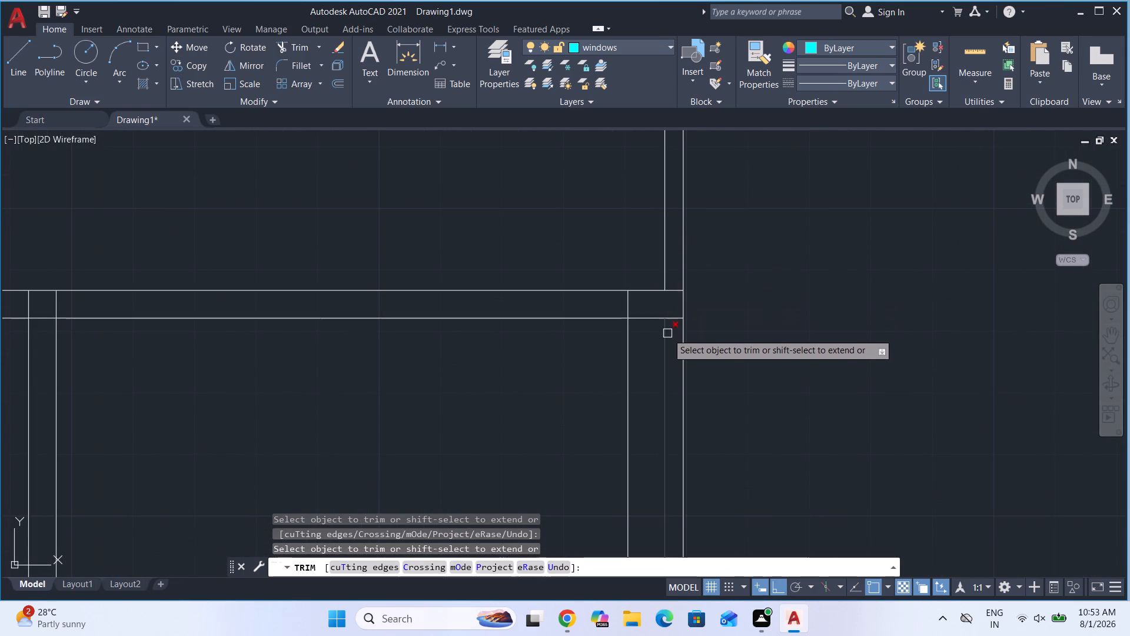
{"action": "left_click", "coordinate": [667, 334]}
Trim the overlapping ends of the two 3" lines at the plan's top-right corner and end Trim.
{"action": "scroll", "coordinate": [650, 333], "scroll_direction": "down", "scroll_amount": 3}
{"action": "scroll", "coordinate": [647, 256], "scroll_direction": "up", "scroll_amount": 3}
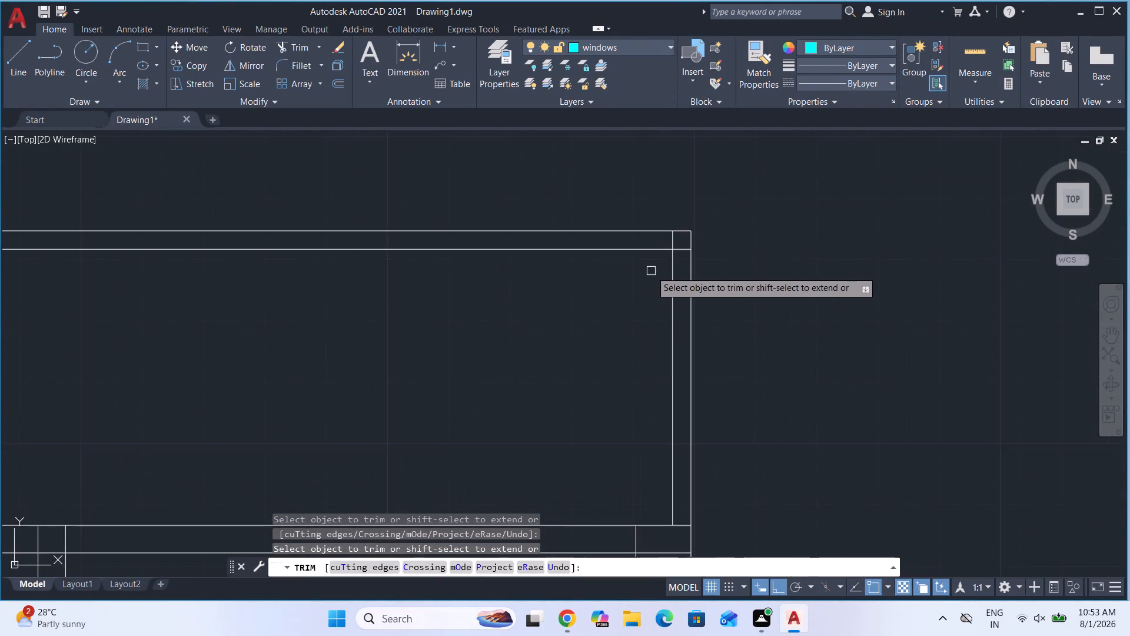
{"action": "scroll", "coordinate": [652, 271], "scroll_direction": "up", "scroll_amount": 2}
{"action": "left_click", "coordinate": [732, 216]}
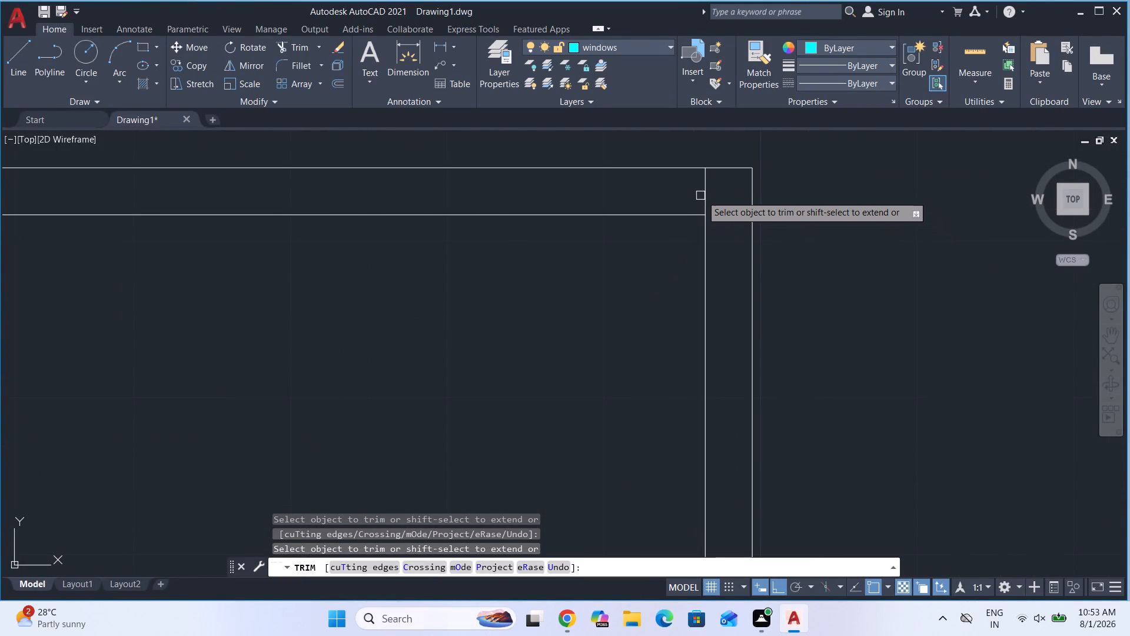
{"action": "left_click", "coordinate": [704, 196]}
{"action": "scroll", "coordinate": [769, 247], "scroll_direction": "down", "scroll_amount": 5}
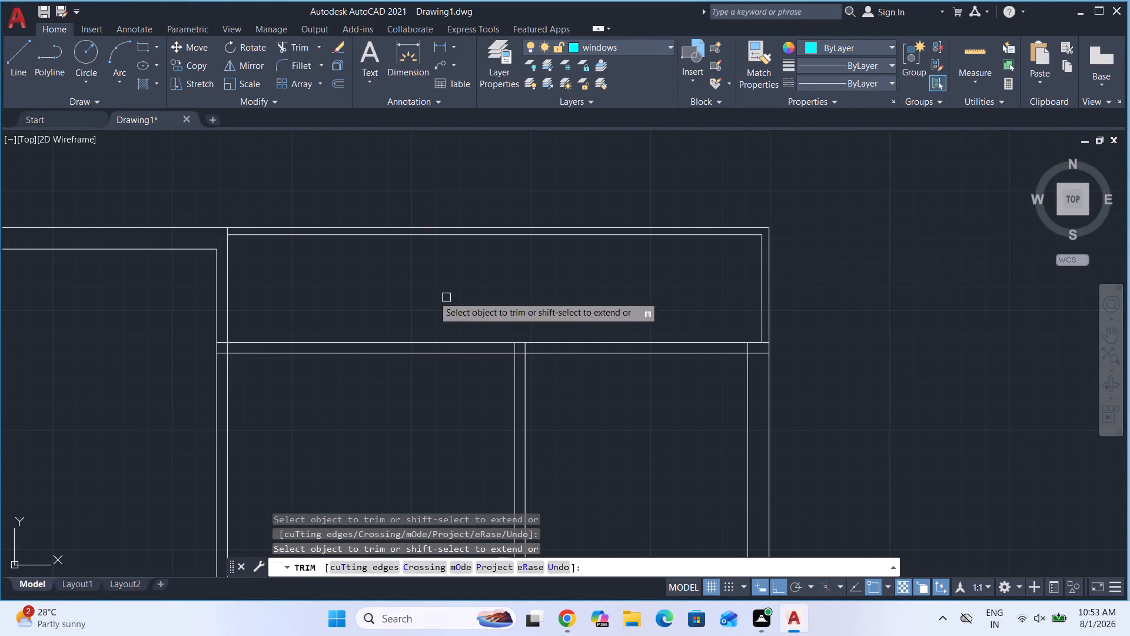
{"action": "scroll", "coordinate": [519, 292], "scroll_direction": "down", "scroll_amount": 2}
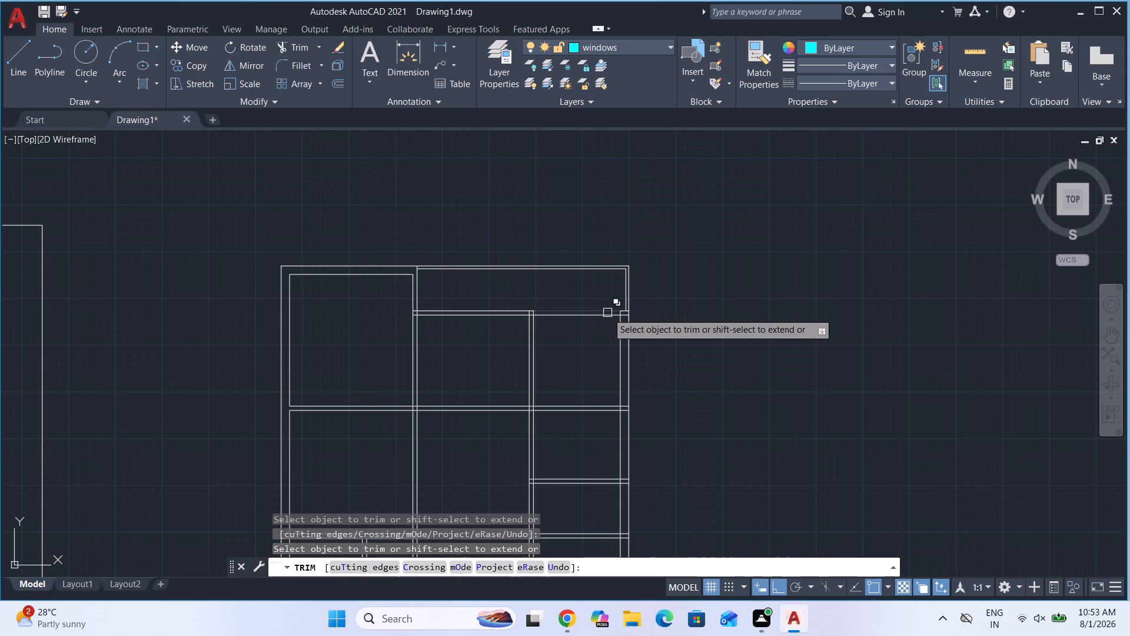
{"action": "key", "text": "Escape"}
{"action": "key", "text": "Escape"}
Stretch the upper end of the right outer wall's inner line up to the plan's top outer line.
{"action": "scroll", "coordinate": [619, 327], "scroll_direction": "up", "scroll_amount": 1}
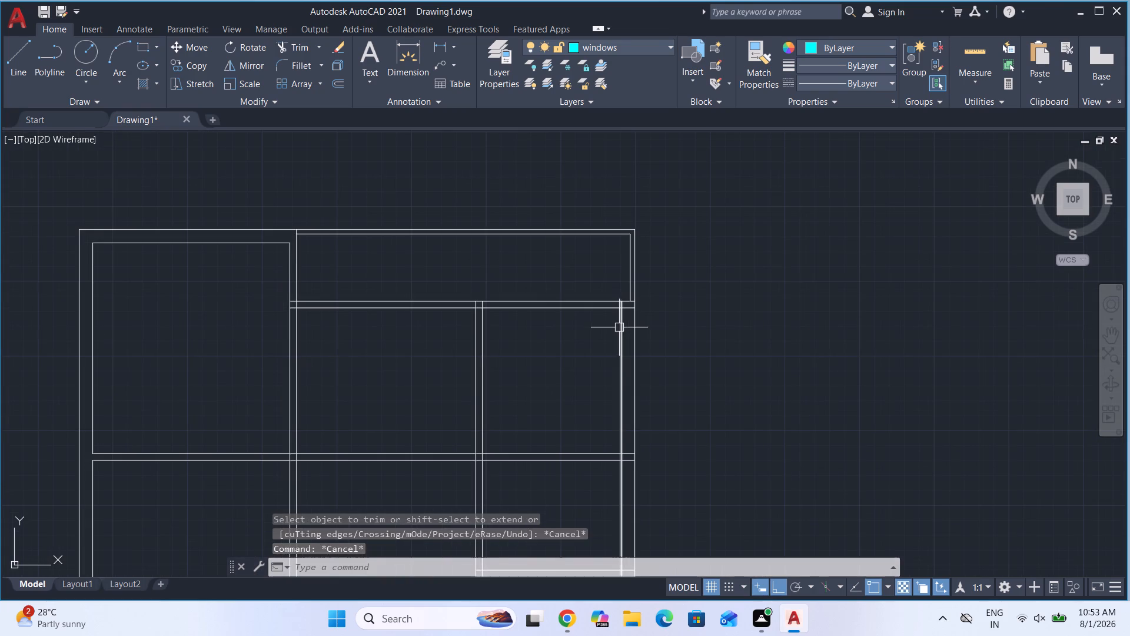
{"action": "left_click", "coordinate": [619, 331]}
{"action": "left_click", "coordinate": [623, 300]}
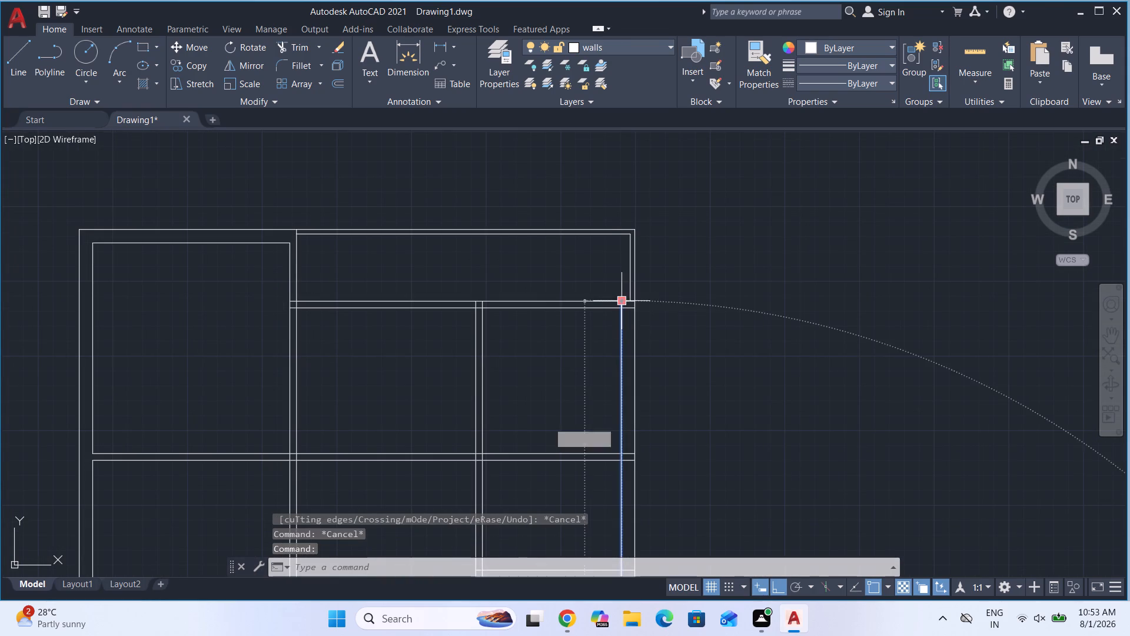
{"action": "left_click", "coordinate": [621, 231]}
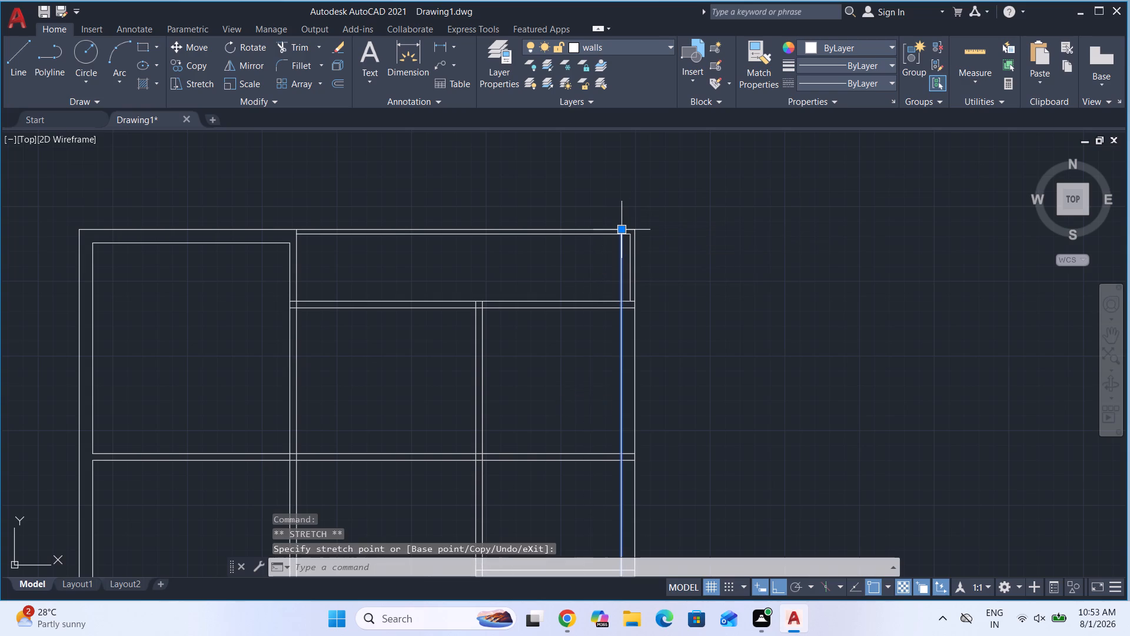
{"action": "key", "text": "Escape"}
Trim away the remaining 3" right line and the end of the 3" top line inside the right outer wall, and end Trim.
{"action": "scroll", "coordinate": [640, 240], "scroll_direction": "up", "scroll_amount": 2}
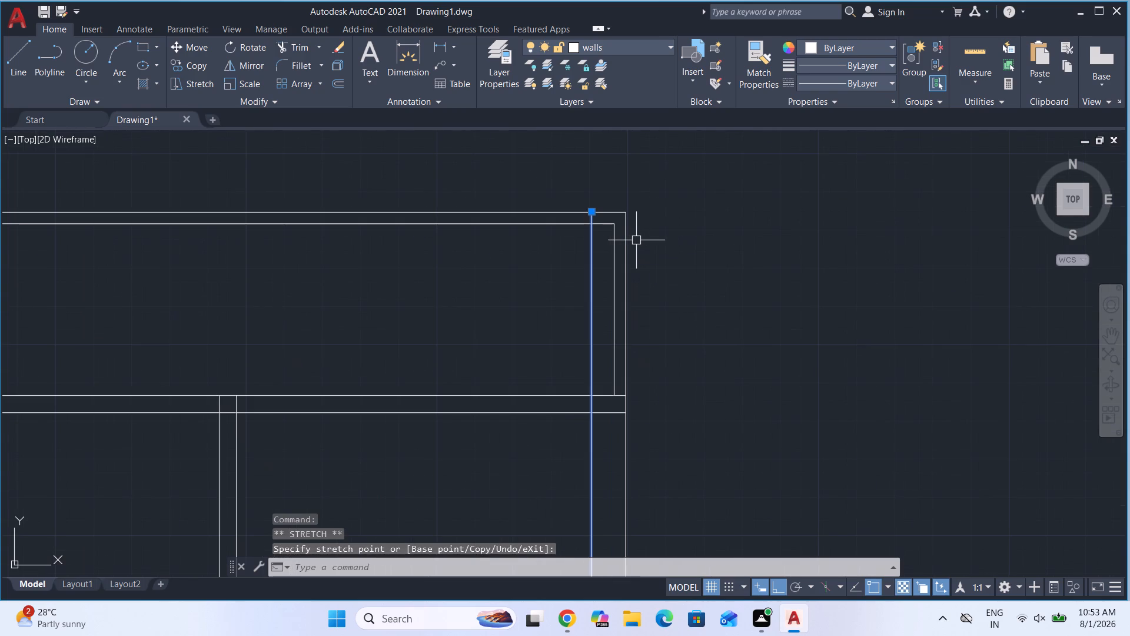
{"action": "type", "text": "tr"}
{"action": "key", "text": "Return"}
{"action": "key", "text": "Return"}
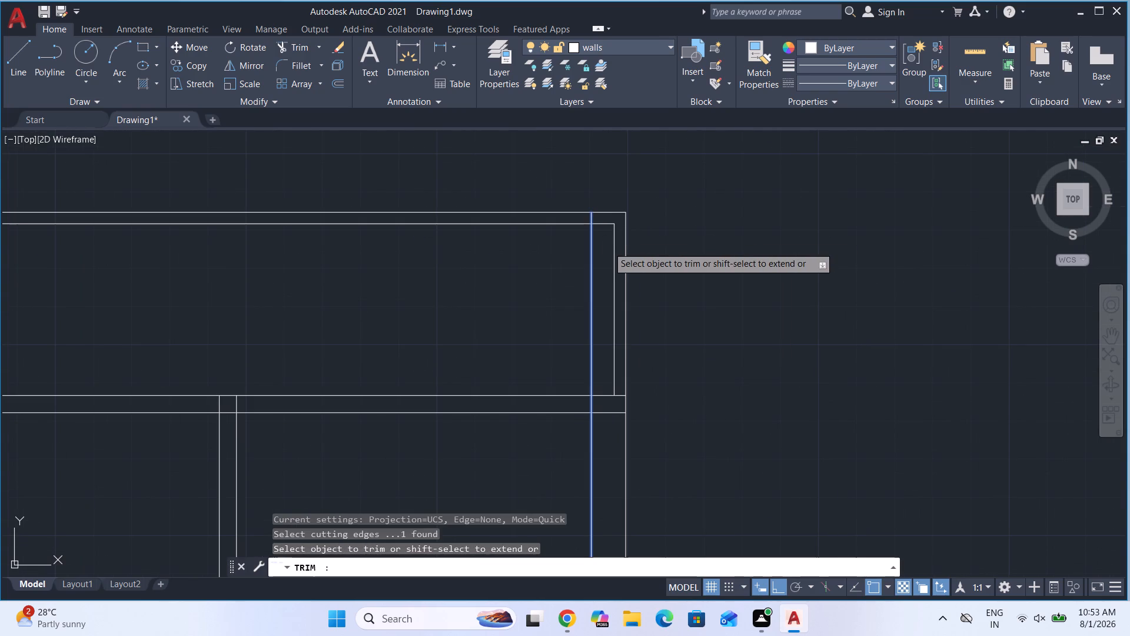
{"action": "left_click", "coordinate": [613, 251]}
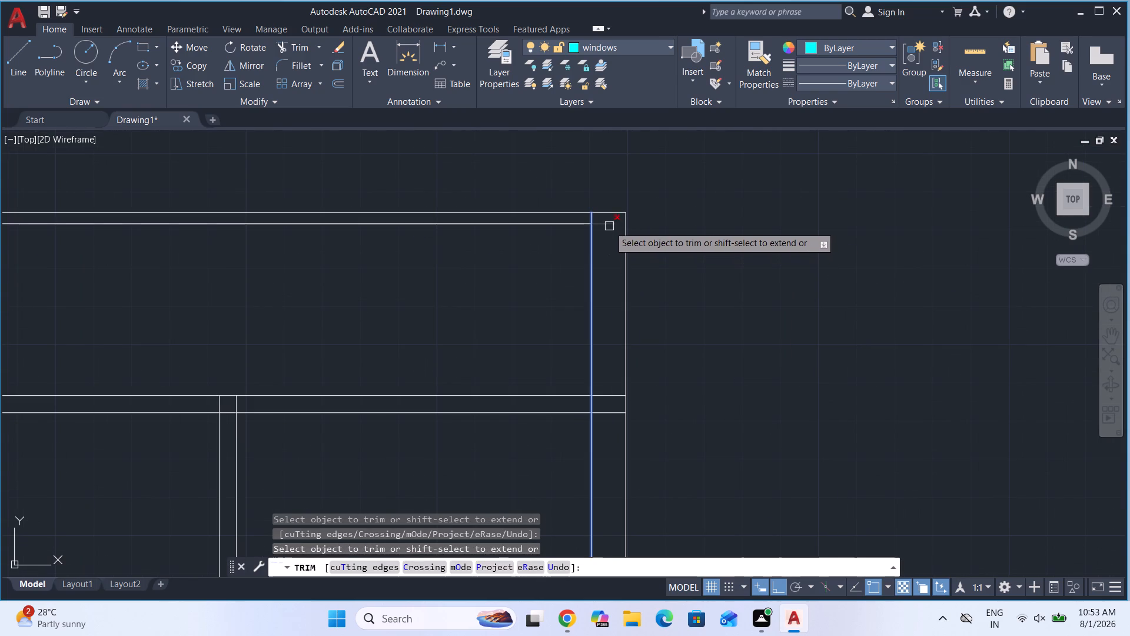
{"action": "left_click", "coordinate": [609, 226]}
{"action": "scroll", "coordinate": [585, 256], "scroll_direction": "down", "scroll_amount": 2}
{"action": "key", "text": "Escape"}
{"action": "key", "text": "Escape"}
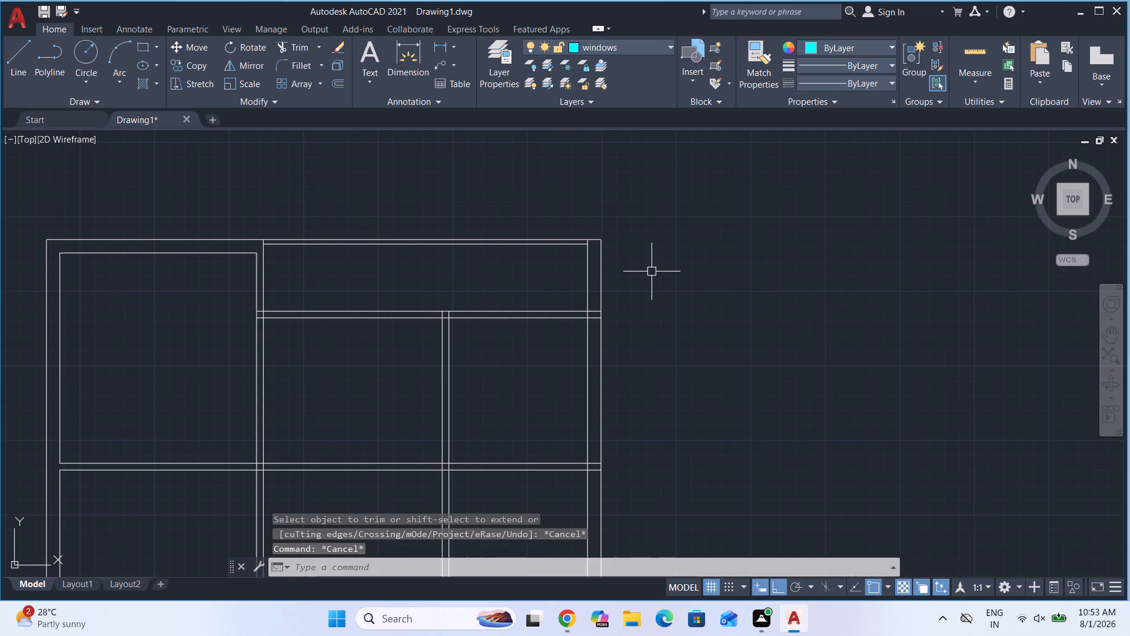
Measure the right outer wall's thickness at the top corner with a linear dimension, without placing it.
{"action": "left_click", "coordinate": [441, 44]}
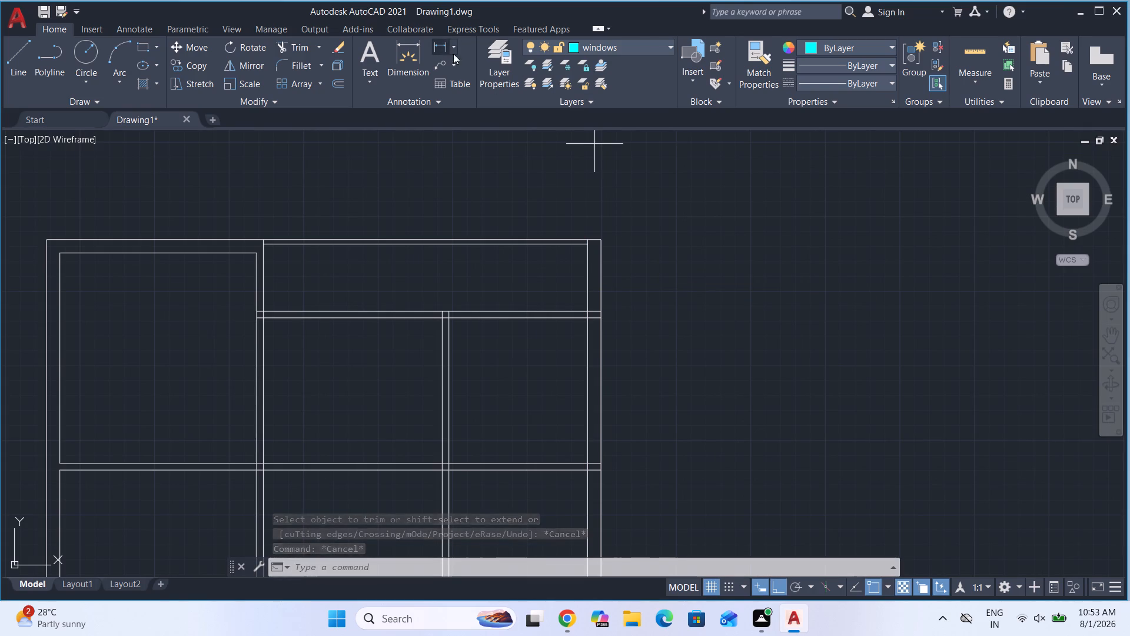
{"action": "scroll", "coordinate": [606, 249], "scroll_direction": "up", "scroll_amount": 2}
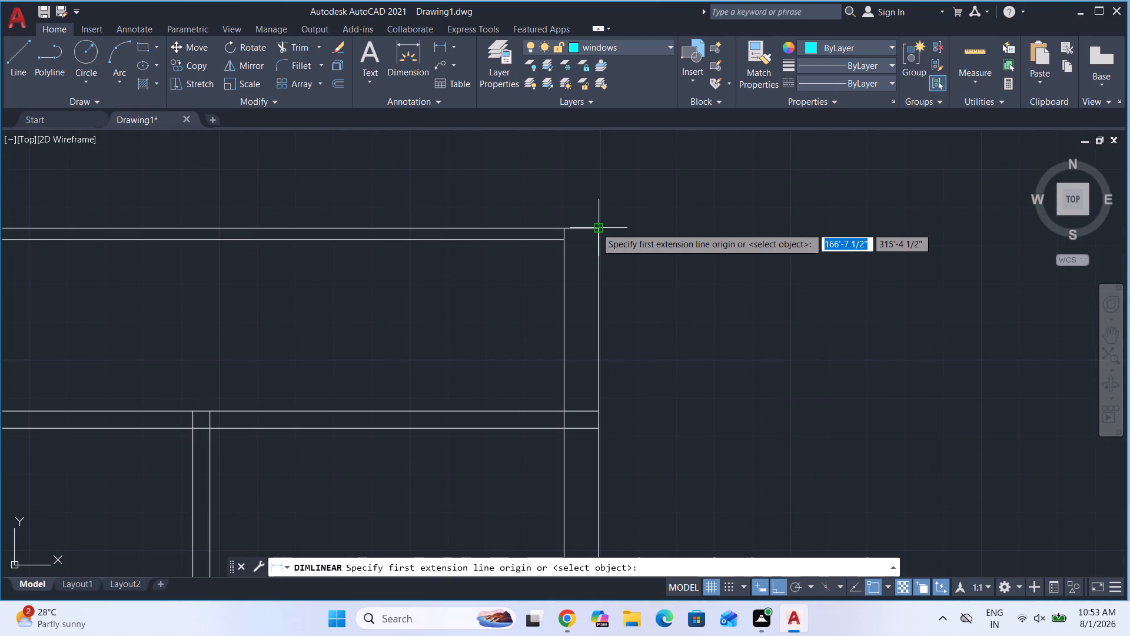
{"action": "left_click", "coordinate": [596, 228]}
{"action": "left_click", "coordinate": [561, 230]}
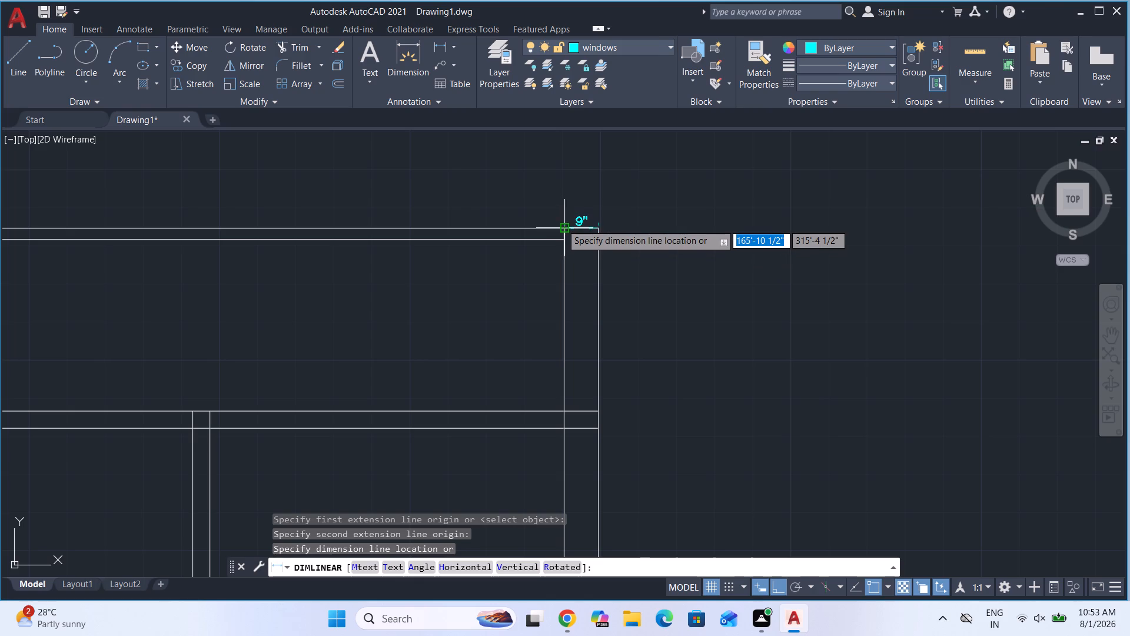
{"action": "key", "text": "Escape"}
{"action": "scroll", "coordinate": [615, 196], "scroll_direction": "down", "scroll_amount": 2}
{"action": "scroll", "coordinate": [660, 217], "scroll_direction": "down", "scroll_amount": 1}
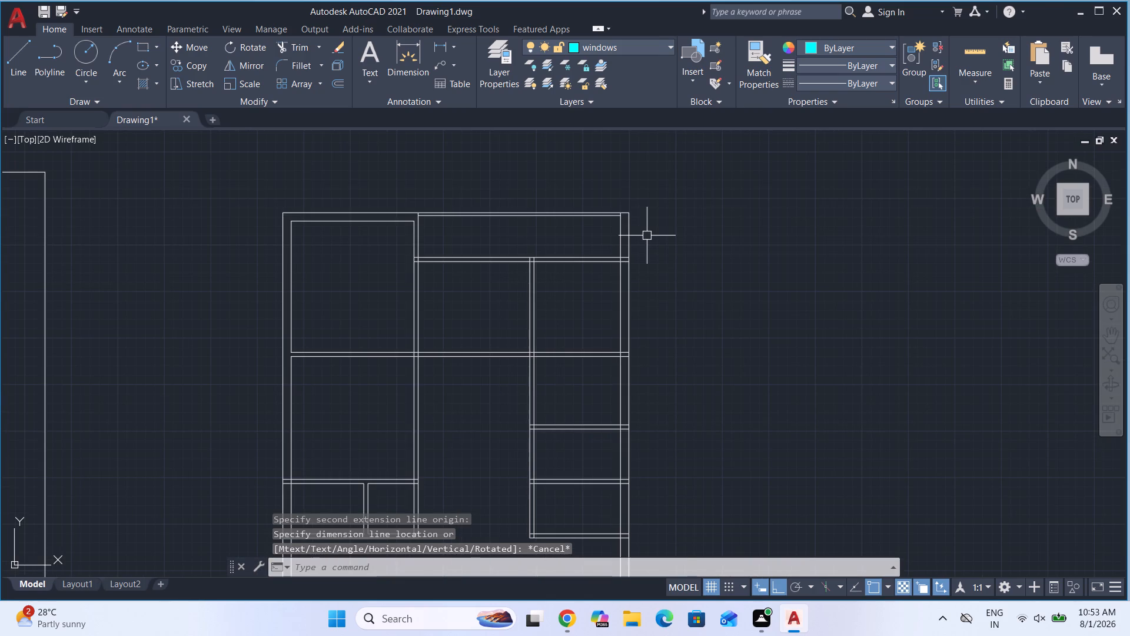
{"action": "scroll", "coordinate": [656, 236], "scroll_direction": "down", "scroll_amount": 2}
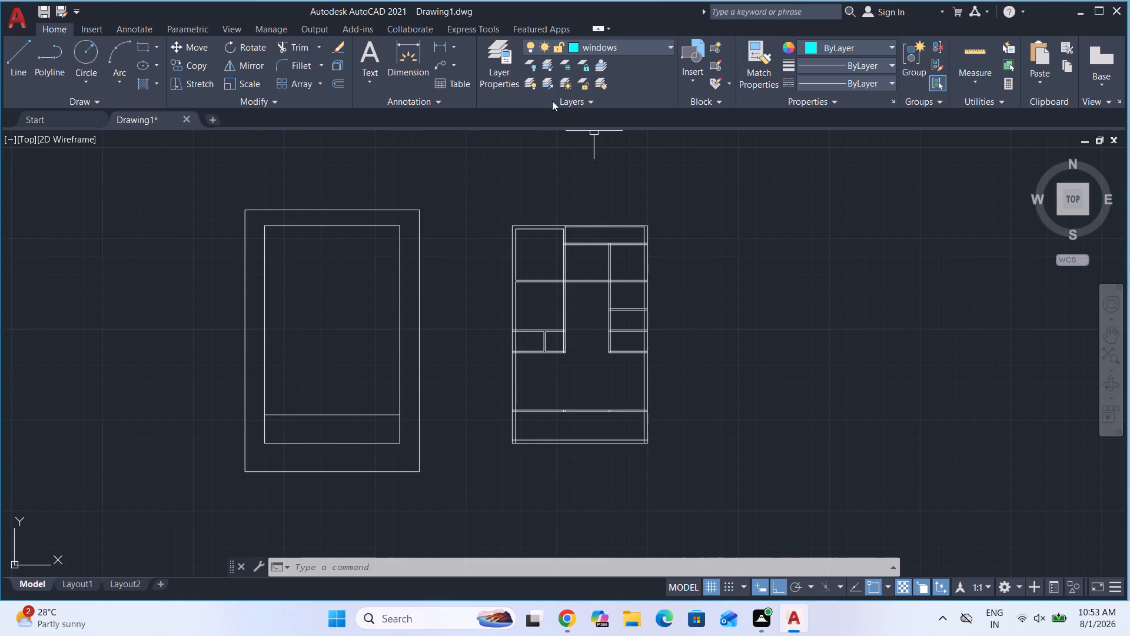
Measure the width of the middle room below the extended wall with a linear dimension, without placing it.
{"action": "left_click", "coordinate": [444, 46]}
{"action": "scroll", "coordinate": [599, 259], "scroll_direction": "up", "scroll_amount": 4}
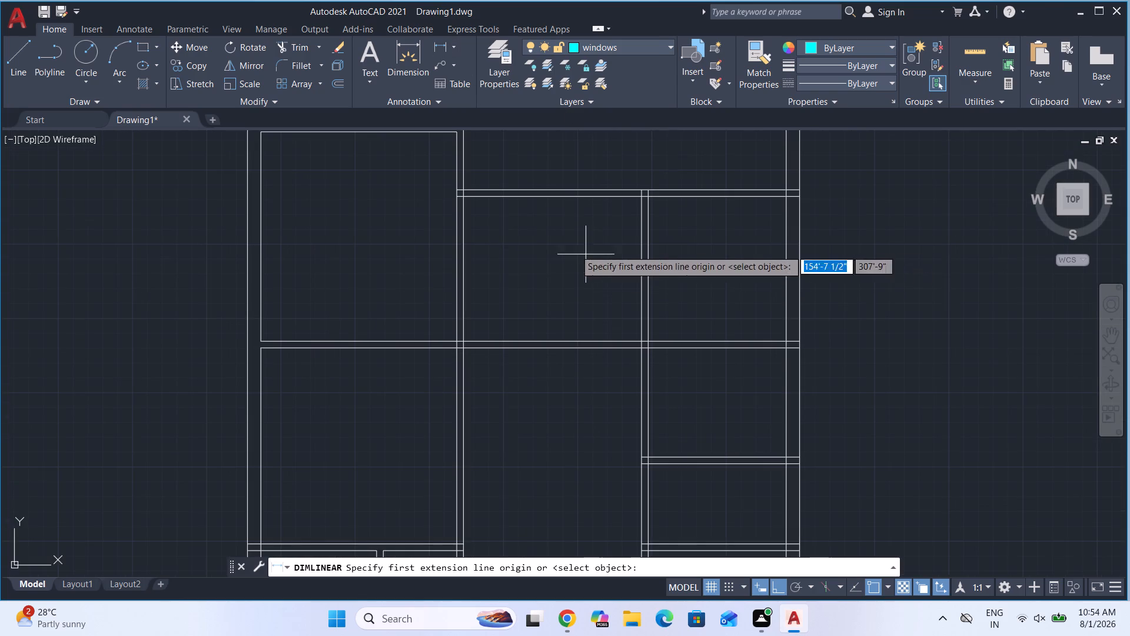
{"action": "left_click", "coordinate": [464, 256]}
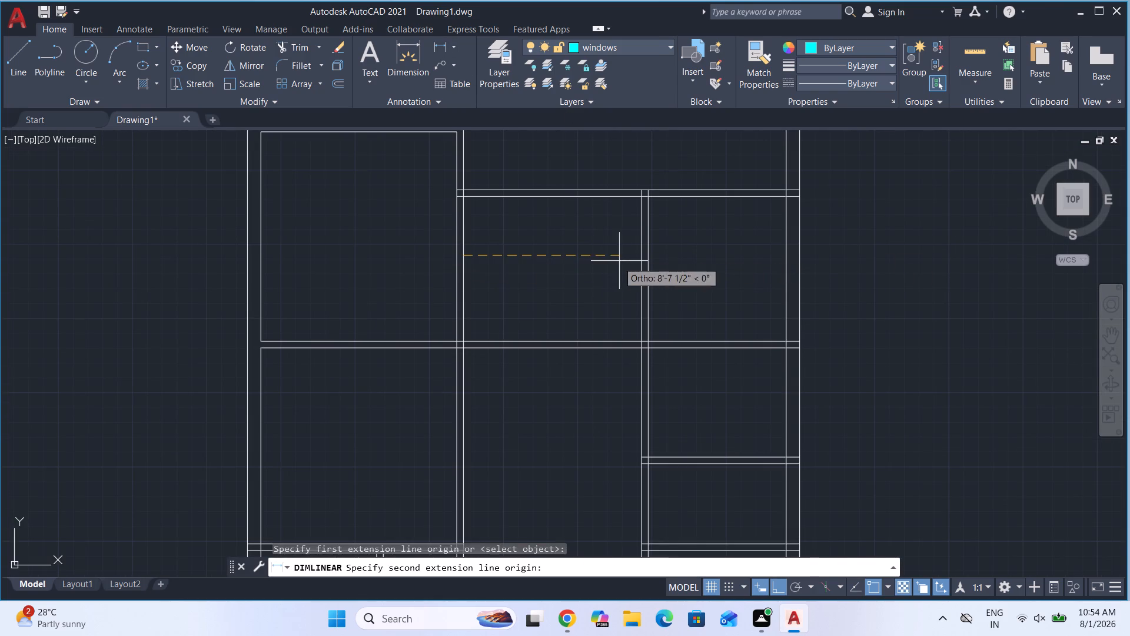
{"action": "left_click", "coordinate": [644, 257]}
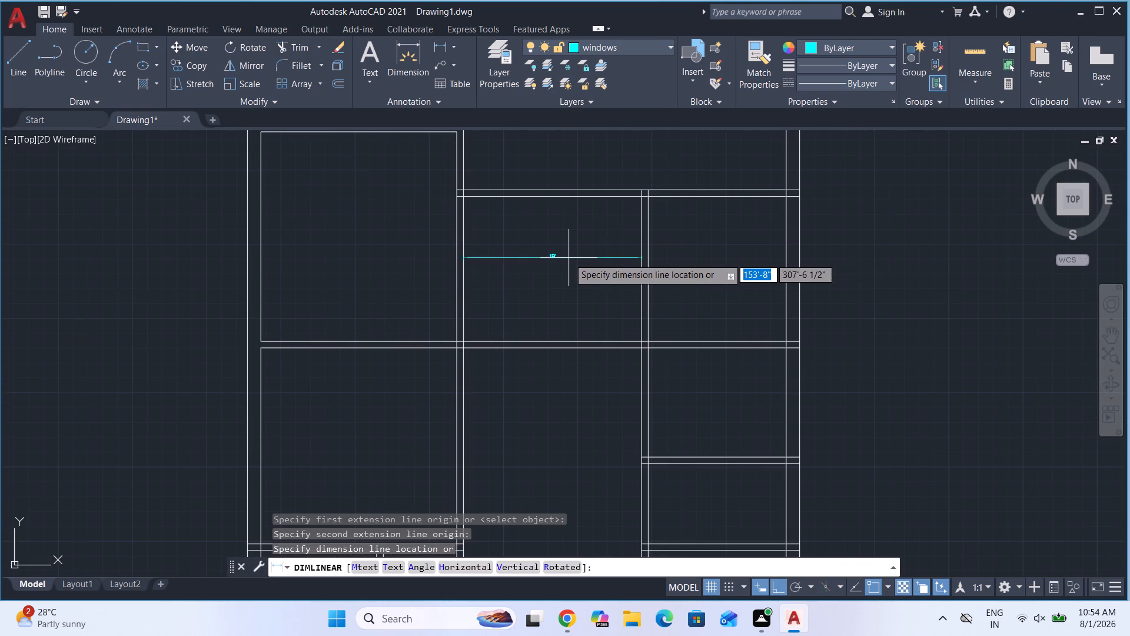
{"action": "key", "text": "Escape"}
{"action": "scroll", "coordinate": [568, 242], "scroll_direction": "down", "scroll_amount": 1}
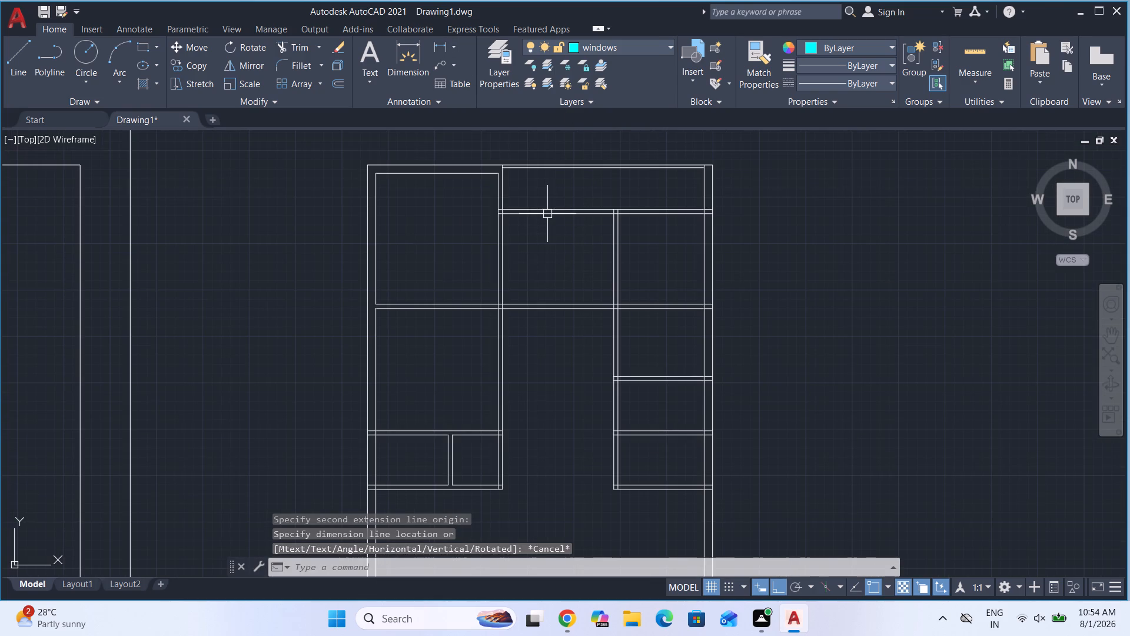
Trim the junction where the partition between the middle and right rooms meets the extended wall.
{"action": "type", "text": "tr"}
{"action": "key", "text": "Return"}
{"action": "key", "text": "Return"}
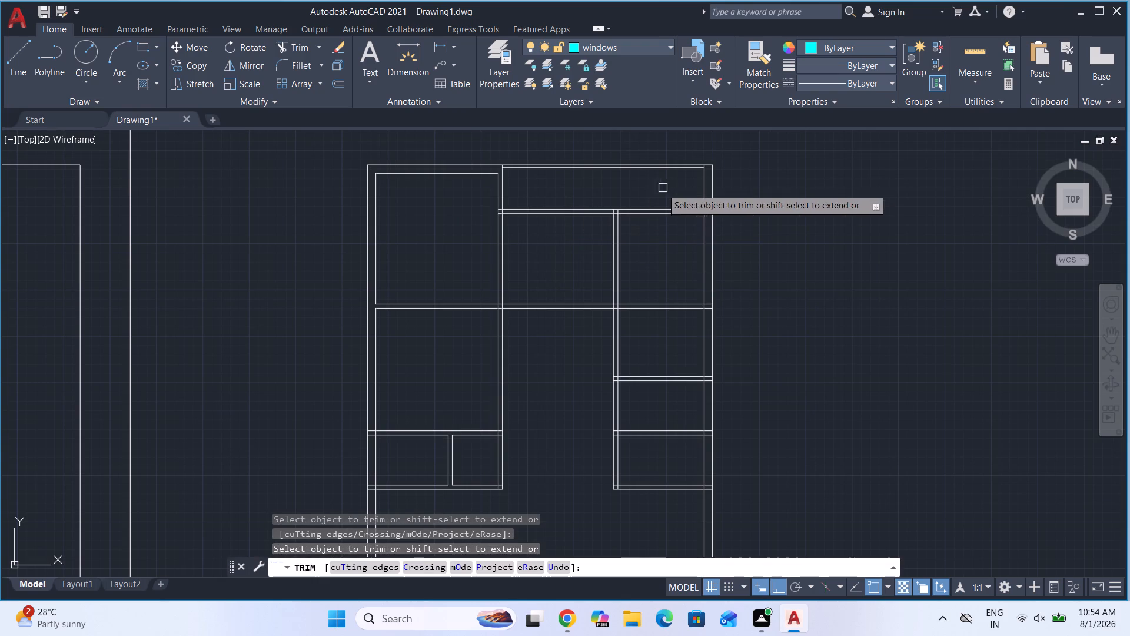
{"action": "scroll", "coordinate": [645, 210], "scroll_direction": "up", "scroll_amount": 3}
{"action": "left_click", "coordinate": [527, 222]}
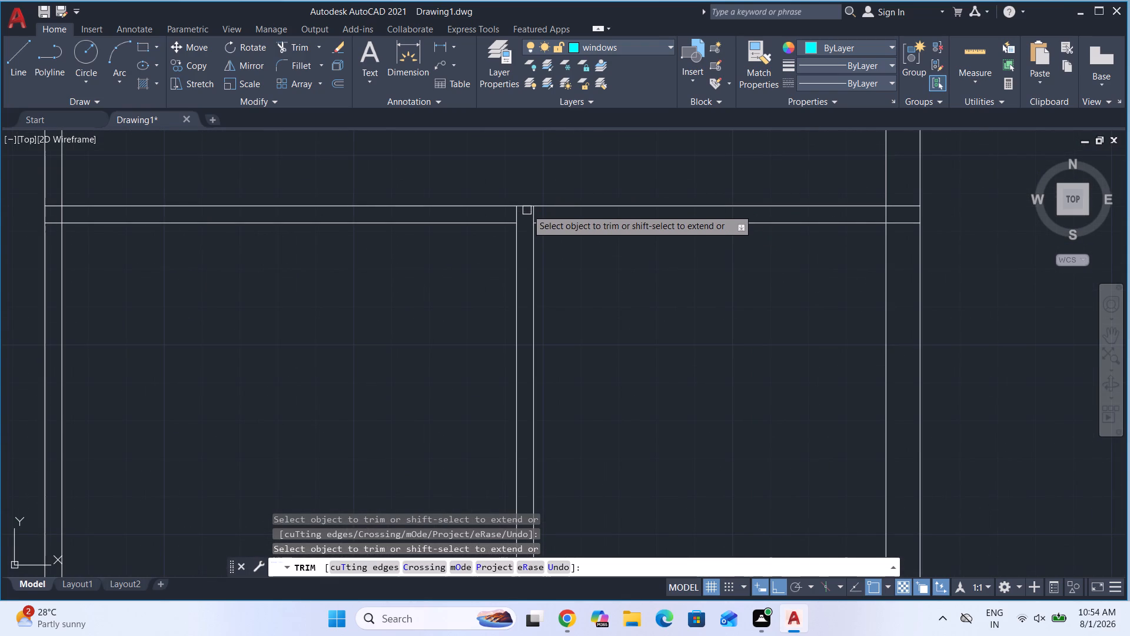
{"action": "left_click", "coordinate": [517, 213]}
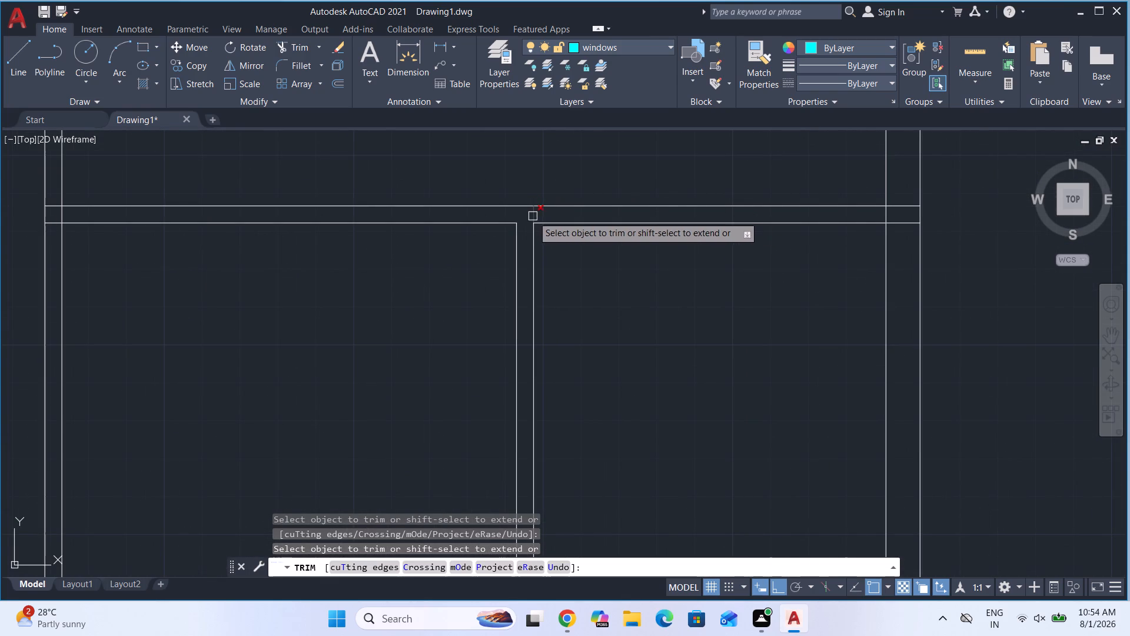
{"action": "left_click", "coordinate": [533, 216]}
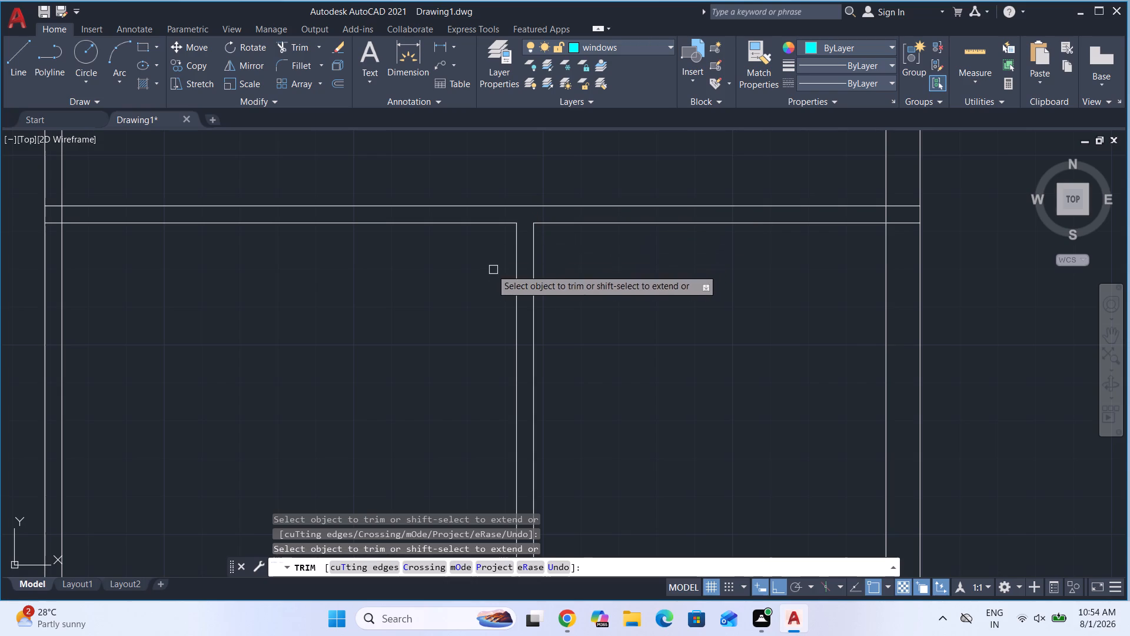
Trim the extended wall's junctions with the partition beside the top-left room and with the right outer wall, and end Trim.
{"action": "scroll", "coordinate": [619, 232], "scroll_direction": "down", "scroll_amount": 2}
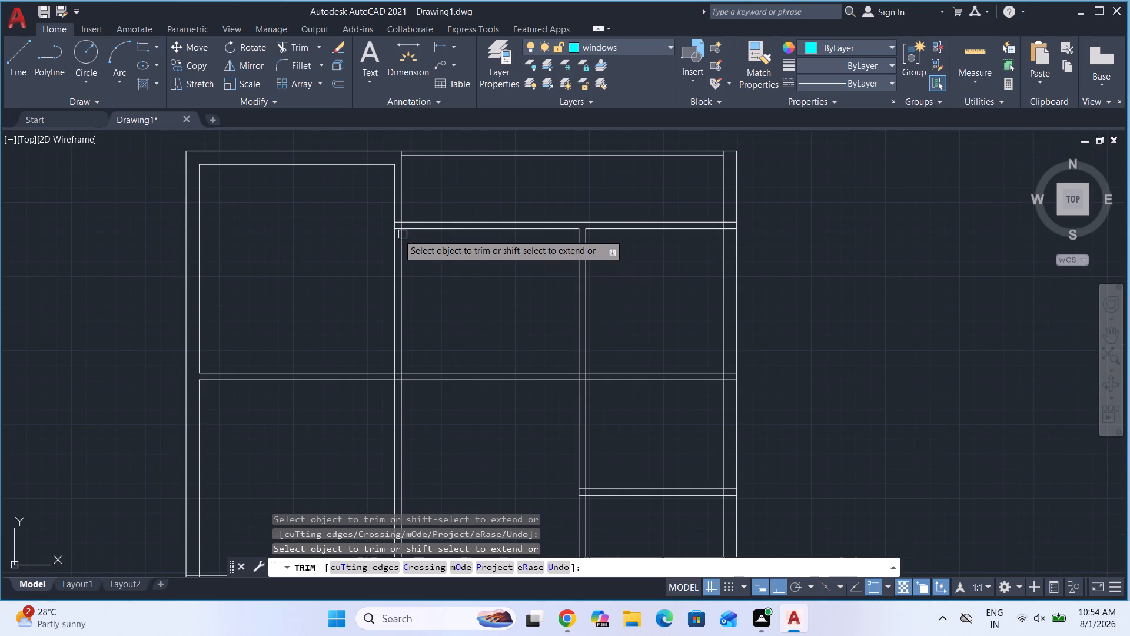
{"action": "scroll", "coordinate": [396, 230], "scroll_direction": "up", "scroll_amount": 4}
{"action": "left_click", "coordinate": [403, 228]}
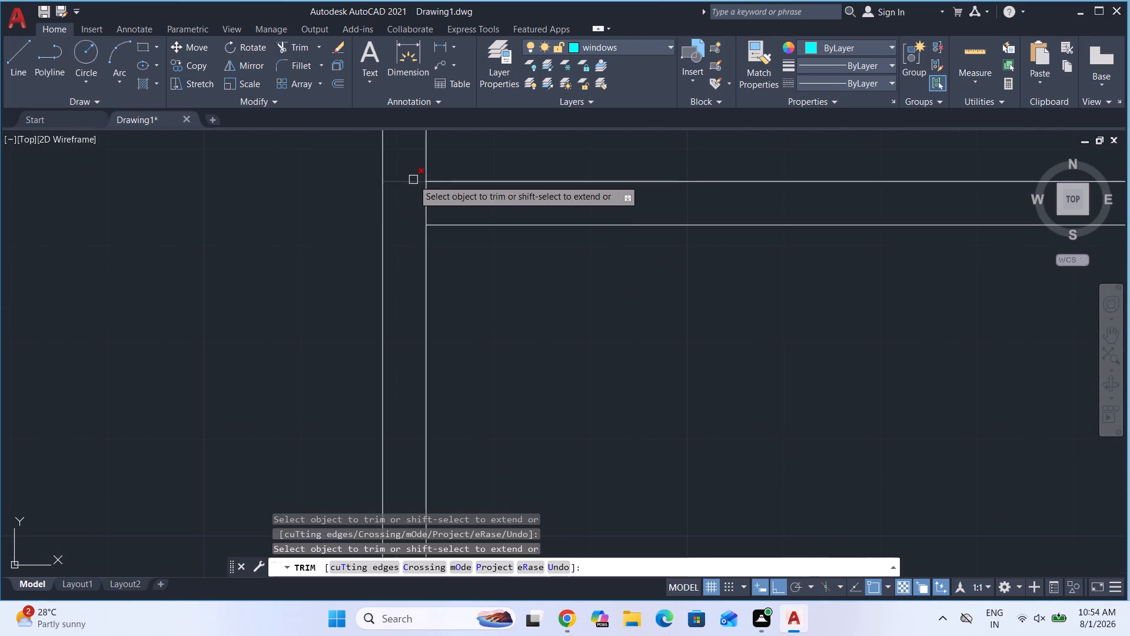
{"action": "left_click", "coordinate": [413, 180]}
{"action": "left_click", "coordinate": [423, 201]}
{"action": "scroll", "coordinate": [395, 201], "scroll_direction": "down", "scroll_amount": 3}
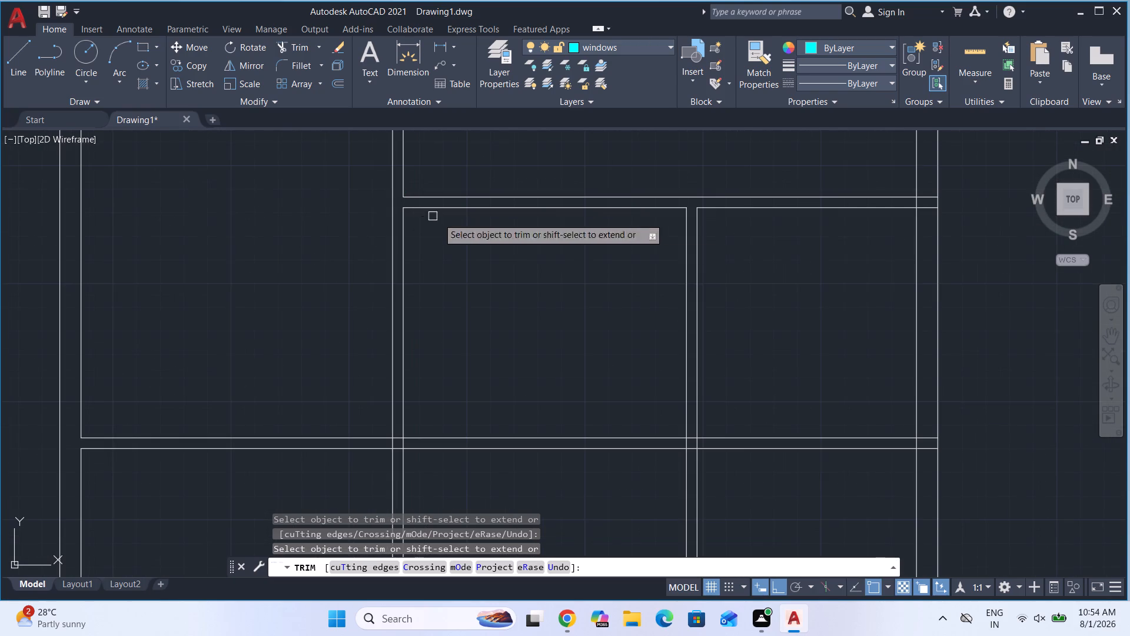
{"action": "left_click", "coordinate": [928, 217]}
{"action": "left_click", "coordinate": [918, 180]}
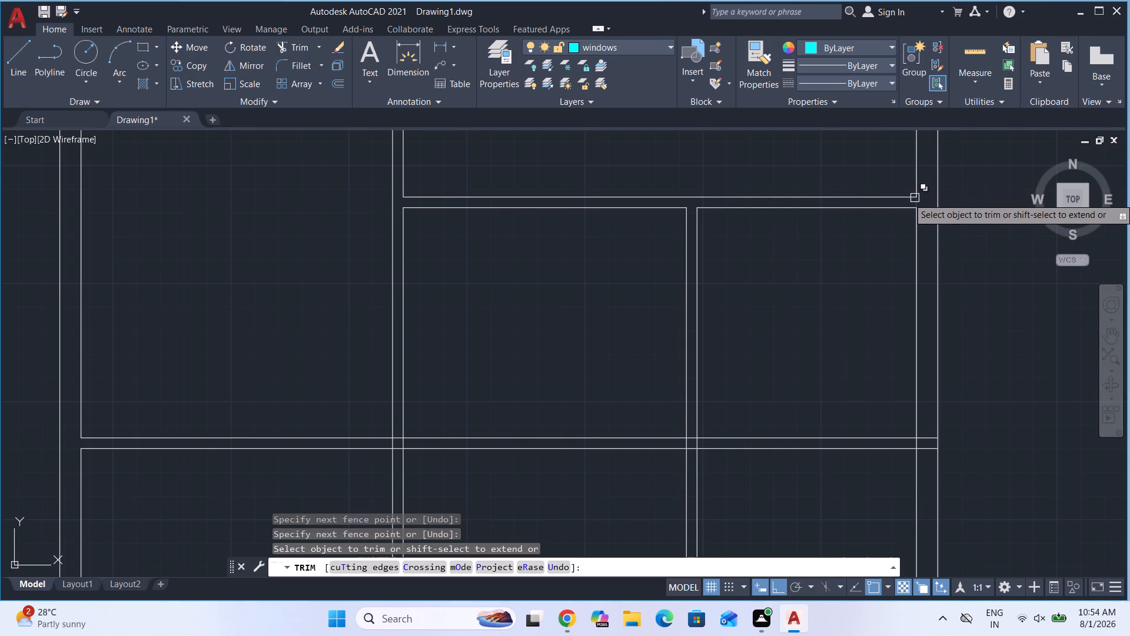
{"action": "scroll", "coordinate": [915, 198], "scroll_direction": "up", "scroll_amount": 3}
{"action": "left_click", "coordinate": [923, 211]}
{"action": "scroll", "coordinate": [694, 220], "scroll_direction": "down", "scroll_amount": 3}
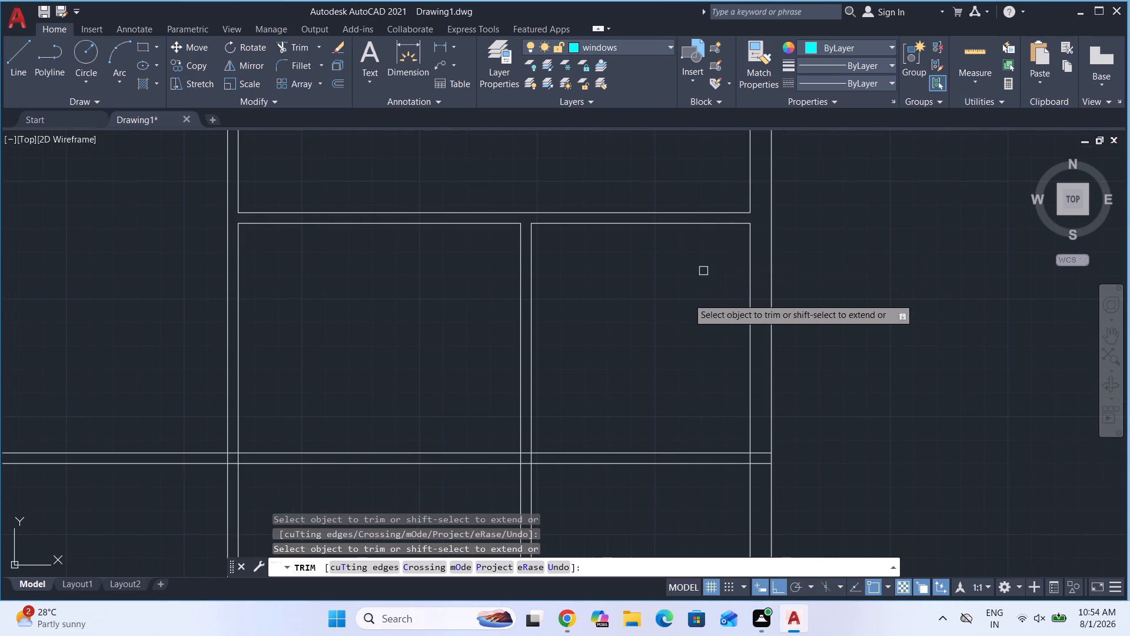
{"action": "key", "text": "Escape"}
Offset the top line of the middle room downward by 18'6".
{"action": "scroll", "coordinate": [573, 251], "scroll_direction": "down", "scroll_amount": 2}
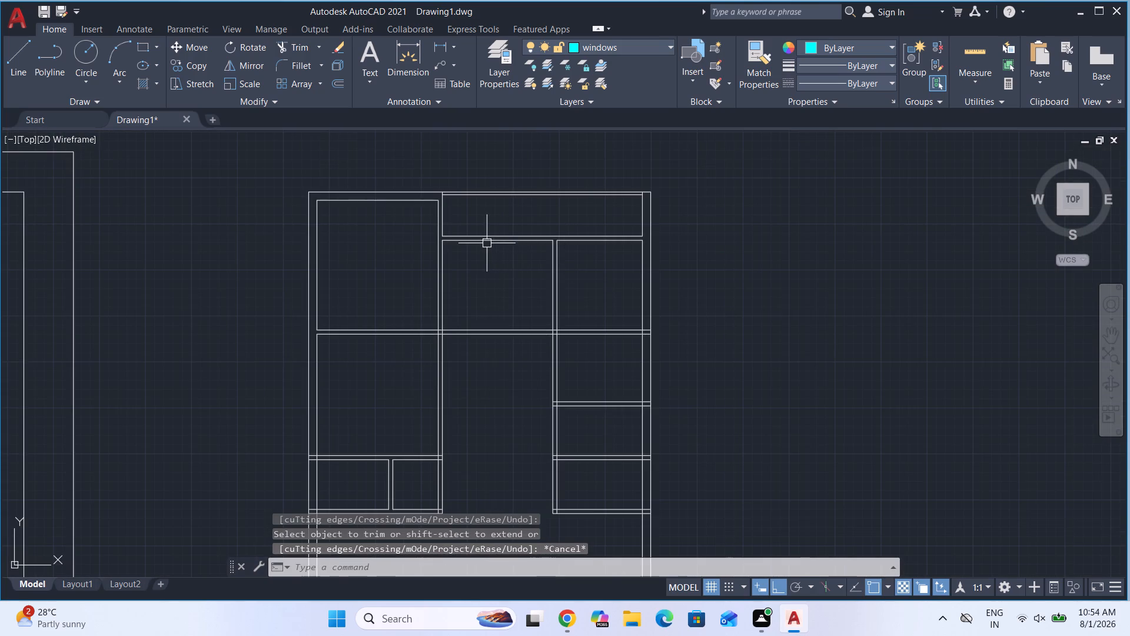
{"action": "scroll", "coordinate": [486, 242], "scroll_direction": "up", "scroll_amount": 1}
{"action": "left_click", "coordinate": [485, 240]}
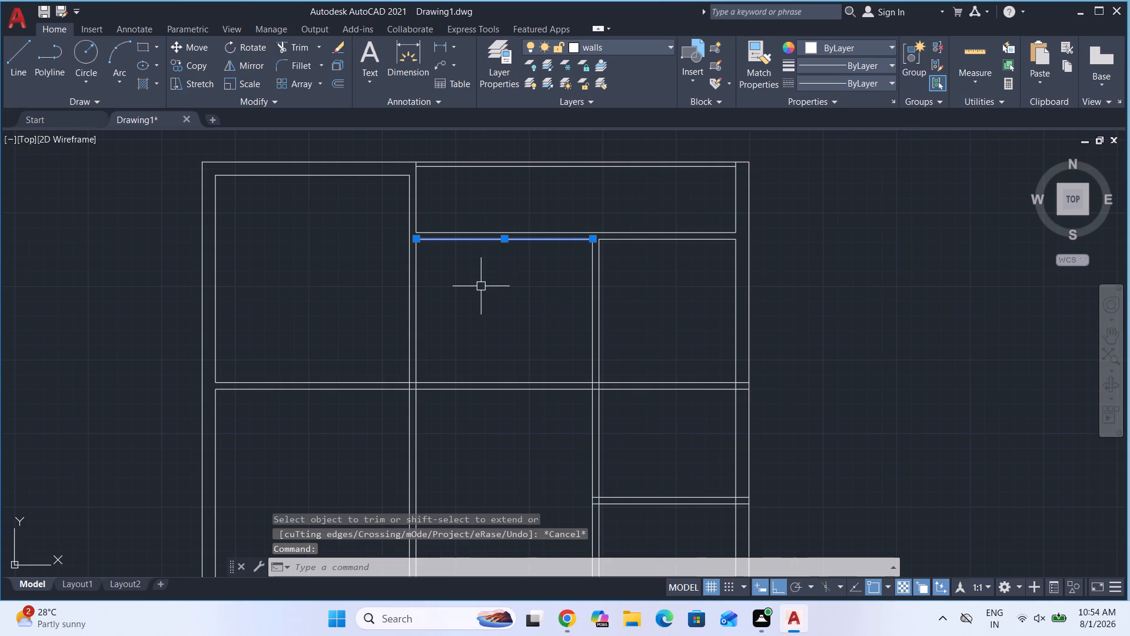
{"action": "key", "text": "o"}
{"action": "key", "text": "Return"}
{"action": "key", "text": "Return"}
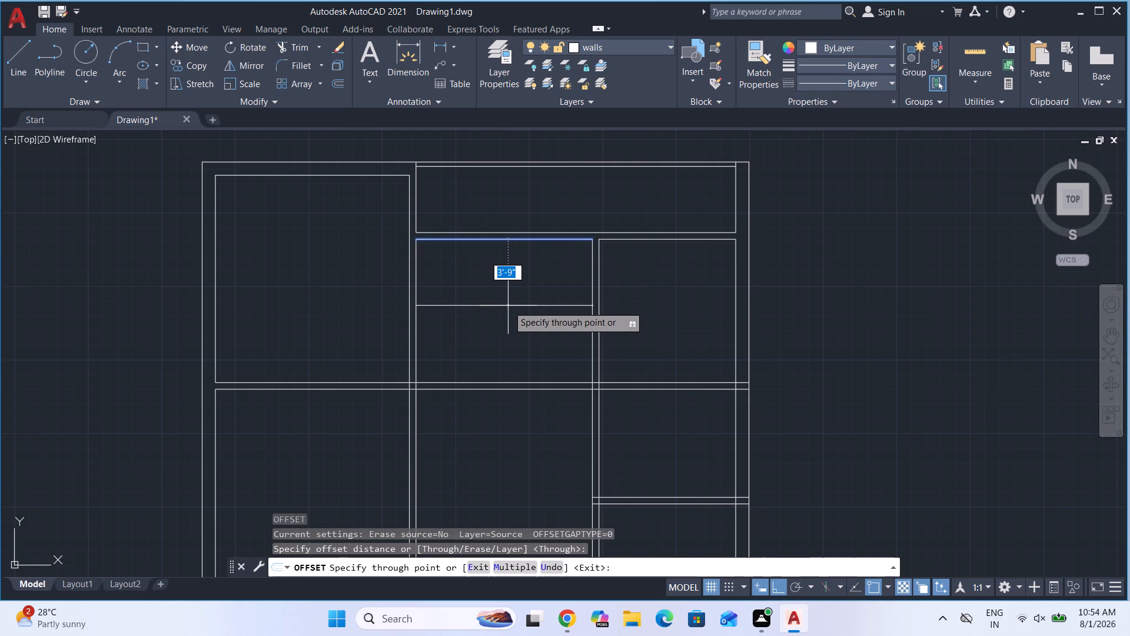
{"action": "type", "text": "18'6\""}
{"action": "key", "text": "Return"}
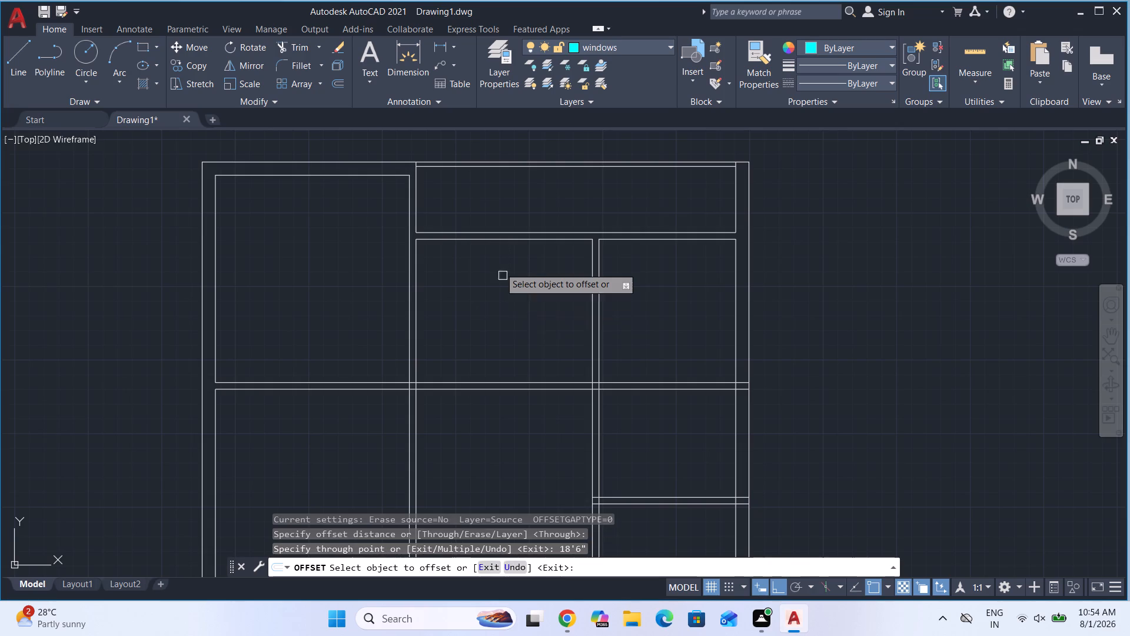
{"action": "scroll", "coordinate": [493, 251], "scroll_direction": "down", "scroll_amount": 2}
{"action": "key", "text": "Escape"}
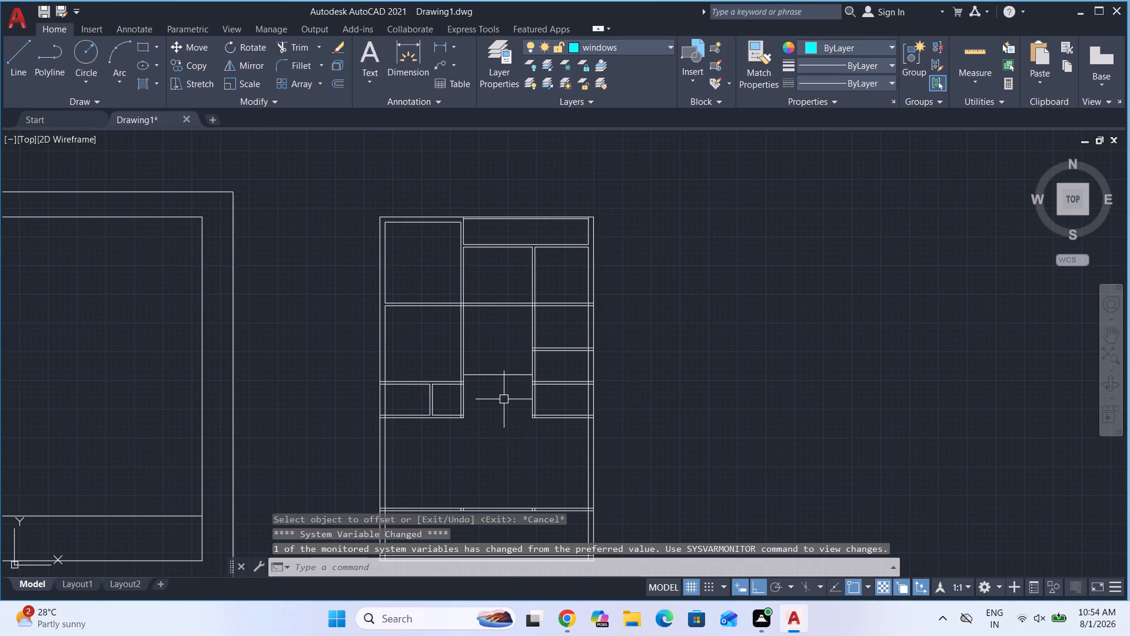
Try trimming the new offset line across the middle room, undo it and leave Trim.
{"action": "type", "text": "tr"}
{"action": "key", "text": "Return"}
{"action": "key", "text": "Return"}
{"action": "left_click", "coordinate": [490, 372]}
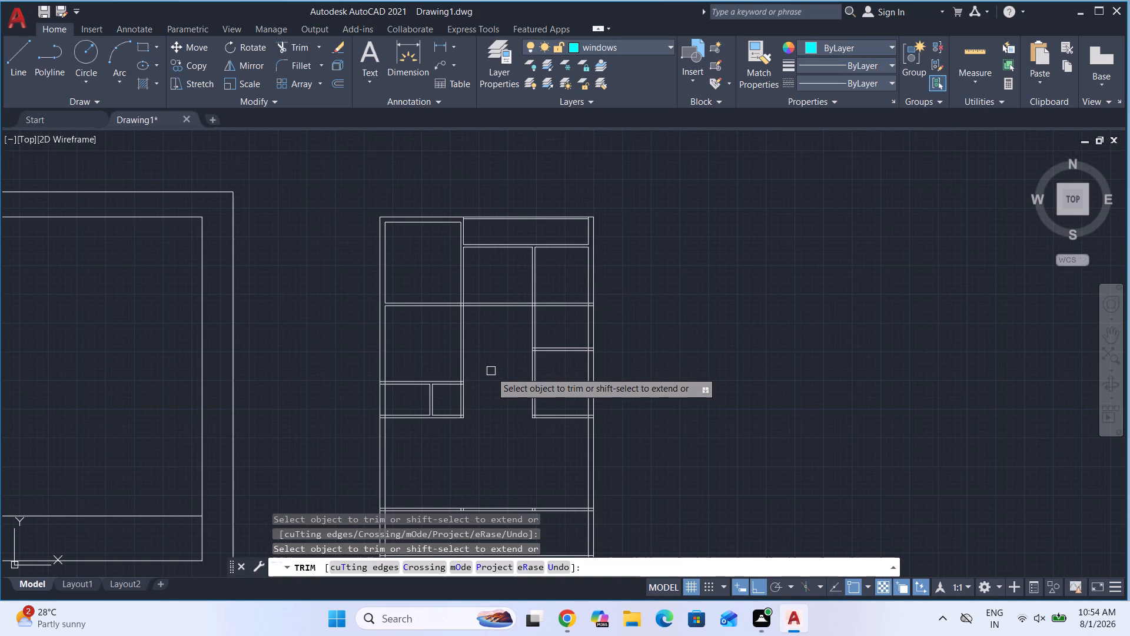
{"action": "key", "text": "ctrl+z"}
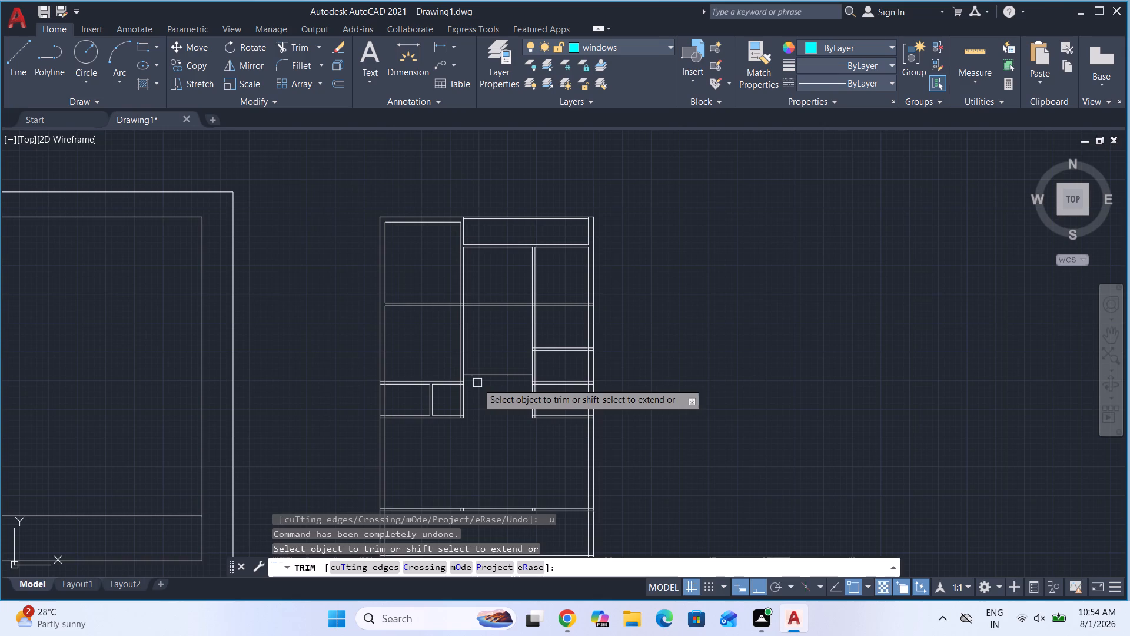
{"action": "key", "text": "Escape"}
Offset the new line across the middle room downward by 4.5" to form a partition.
{"action": "key", "text": "o"}
{"action": "key", "text": "Return"}
{"action": "key", "text": "Return"}
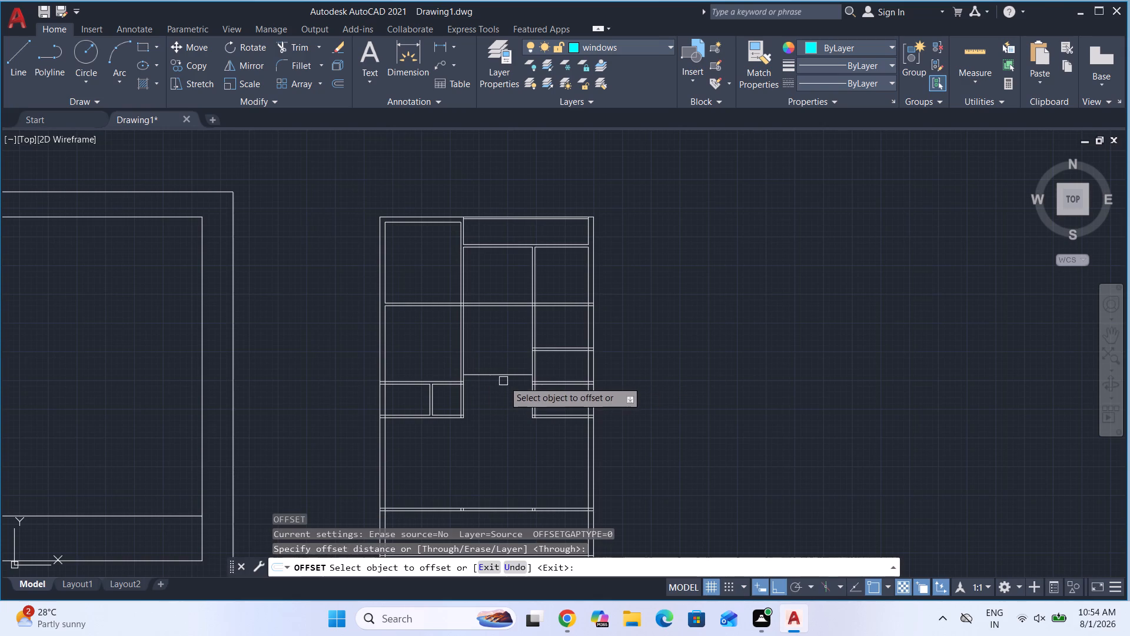
{"action": "left_click", "coordinate": [504, 376]}
{"action": "type", "text": "4."}
{"action": "key", "text": "5"}
{"action": "key", "text": "shift+quotedbl"}
{"action": "key", "text": "Return"}
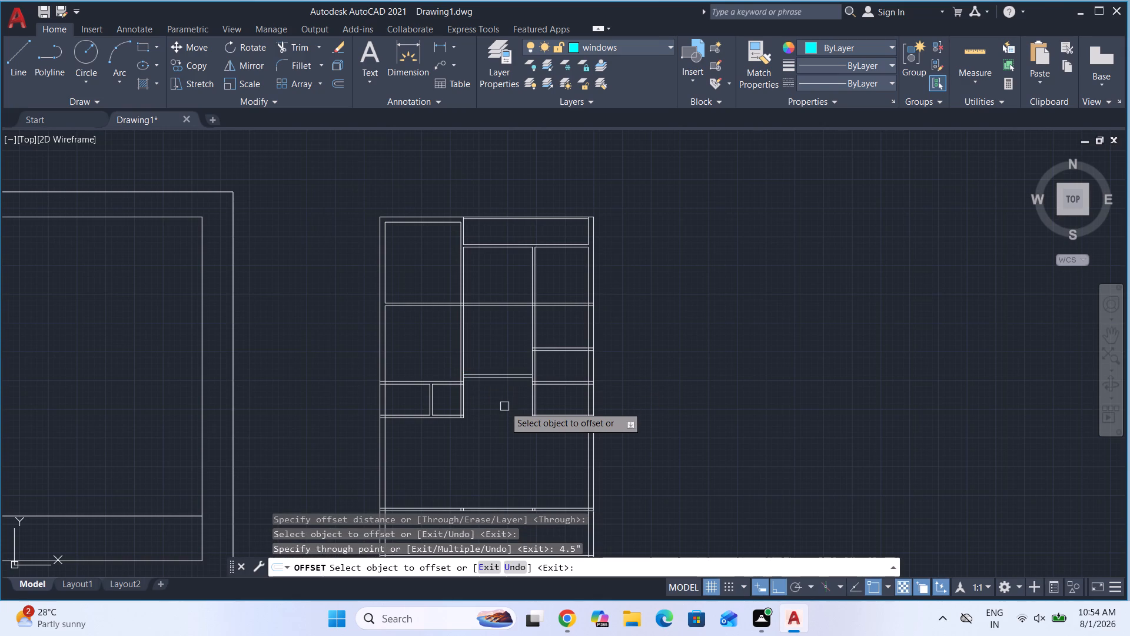
{"action": "key", "text": "Escape"}
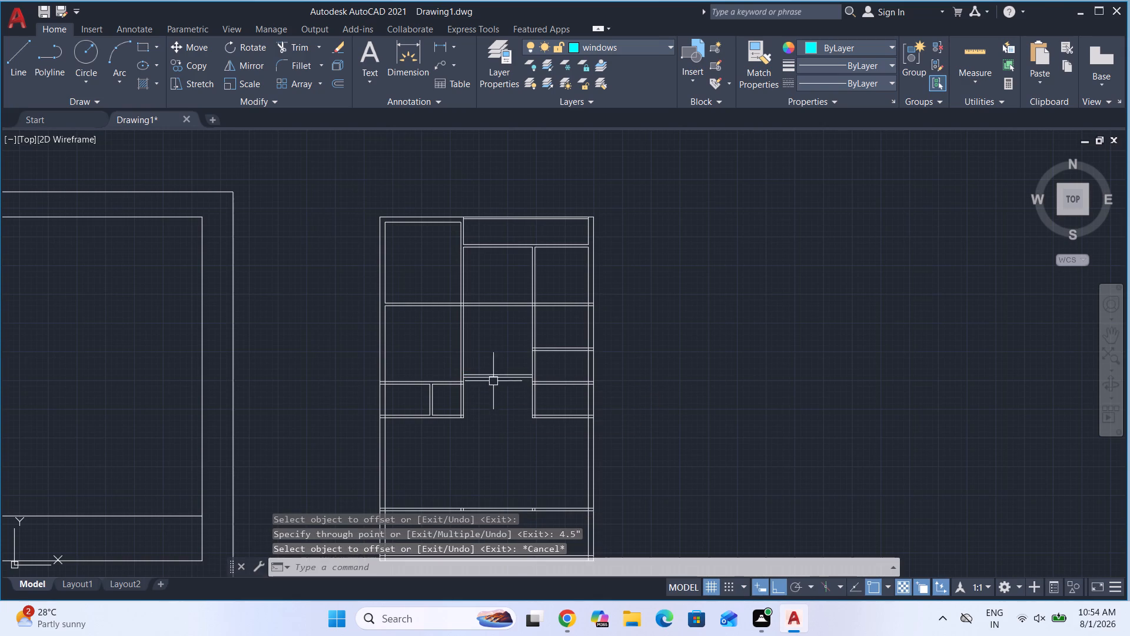
Trim away the upper horizontal wall lines crossing the middle room between its two side partitions.
{"action": "scroll", "coordinate": [486, 326], "scroll_direction": "up", "scroll_amount": 2}
{"action": "type", "text": "tr"}
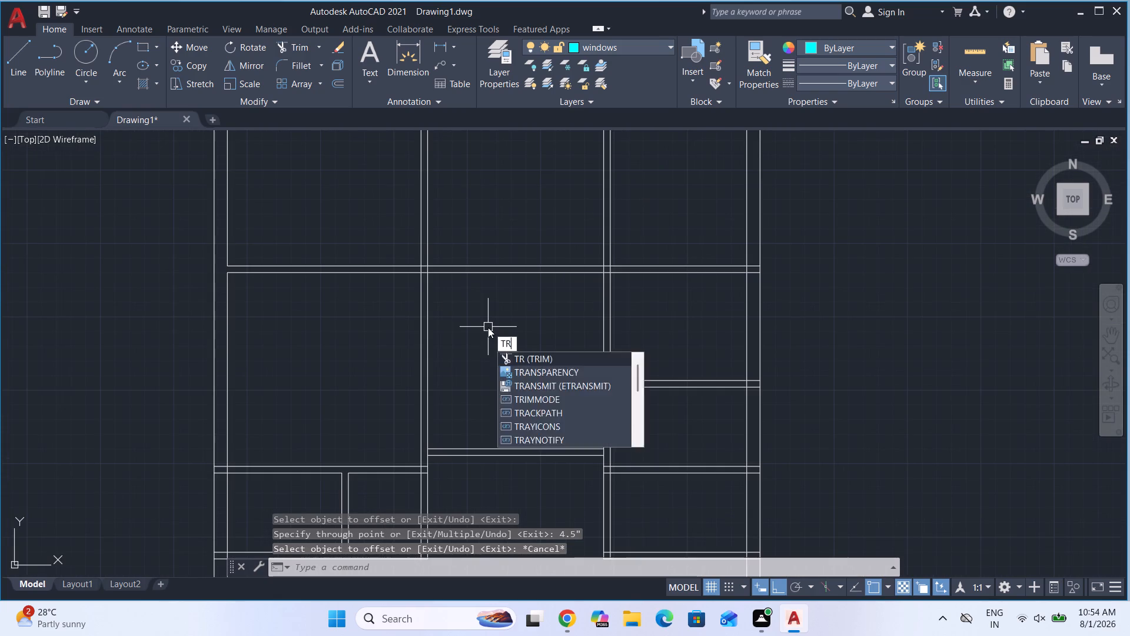
{"action": "key", "text": "Return"}
{"action": "key", "text": "Return"}
{"action": "left_click_drag", "start_coordinate": [528, 340], "coordinate": [529, 331]}
{"action": "left_click", "coordinate": [484, 231]}
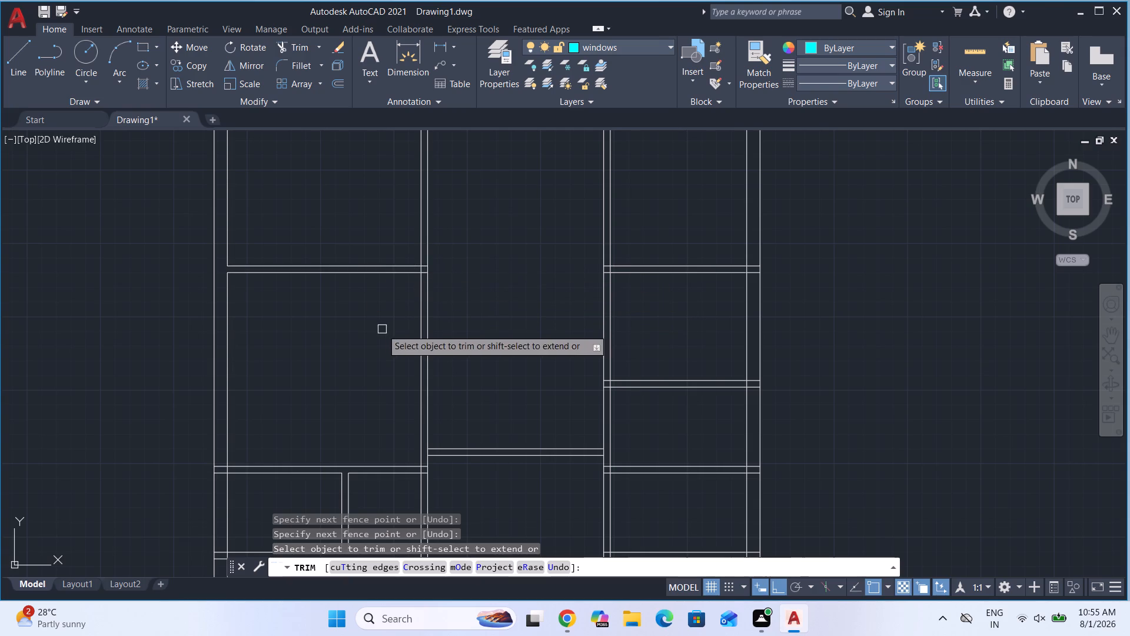
Measure the middle room's height from its top-left corner down to the new partition with a linear dimension, without placing it.
{"action": "scroll", "coordinate": [338, 351], "scroll_direction": "down", "scroll_amount": 2}
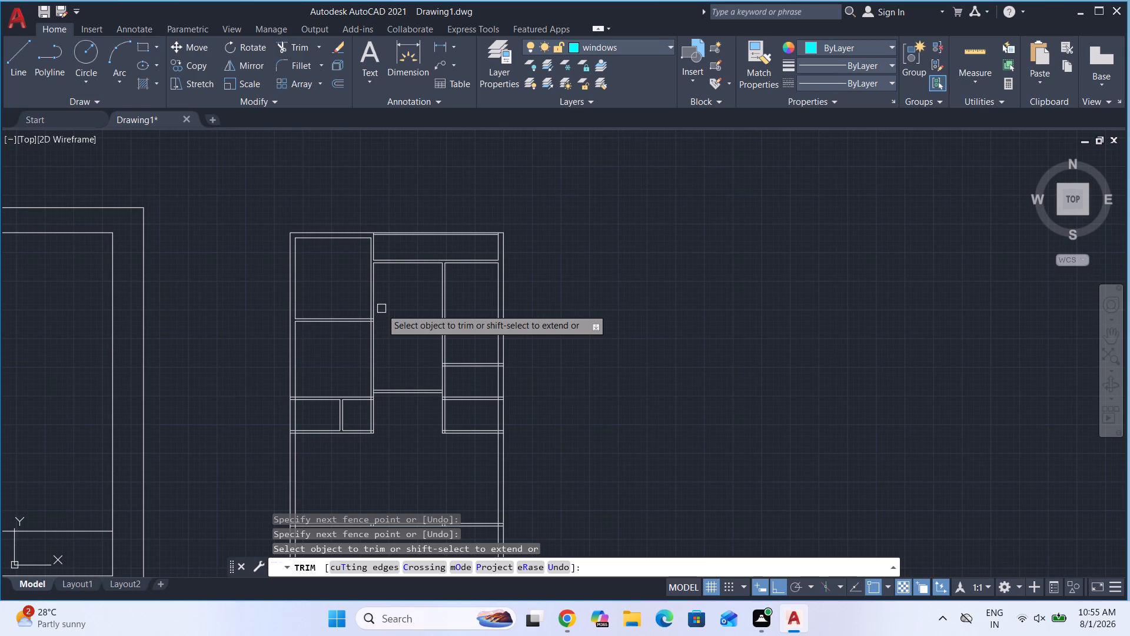
{"action": "left_click", "coordinate": [443, 51]}
{"action": "scroll", "coordinate": [371, 264], "scroll_direction": "up", "scroll_amount": 3}
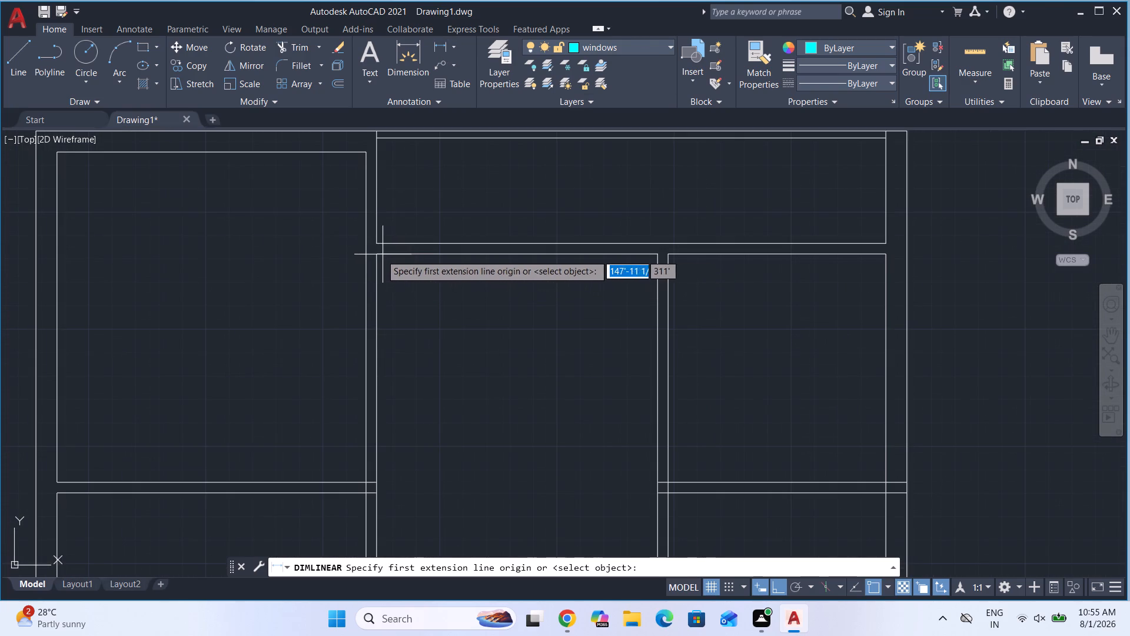
{"action": "left_click", "coordinate": [374, 254]}
{"action": "scroll", "coordinate": [374, 253], "scroll_direction": "down", "scroll_amount": 3}
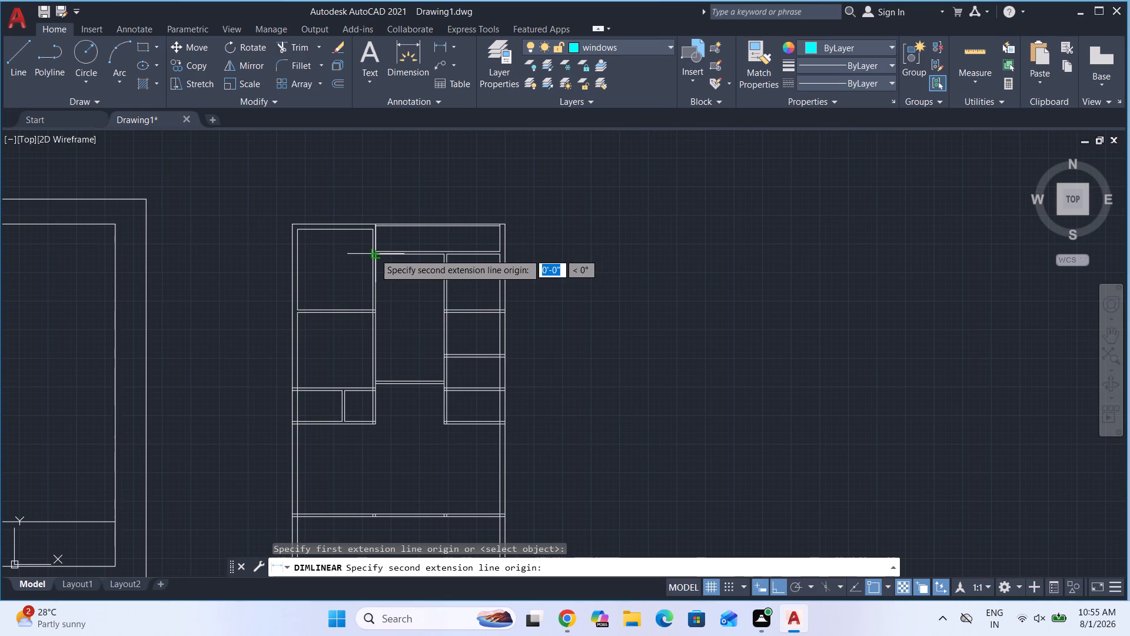
{"action": "scroll", "coordinate": [374, 367], "scroll_direction": "up", "scroll_amount": 4}
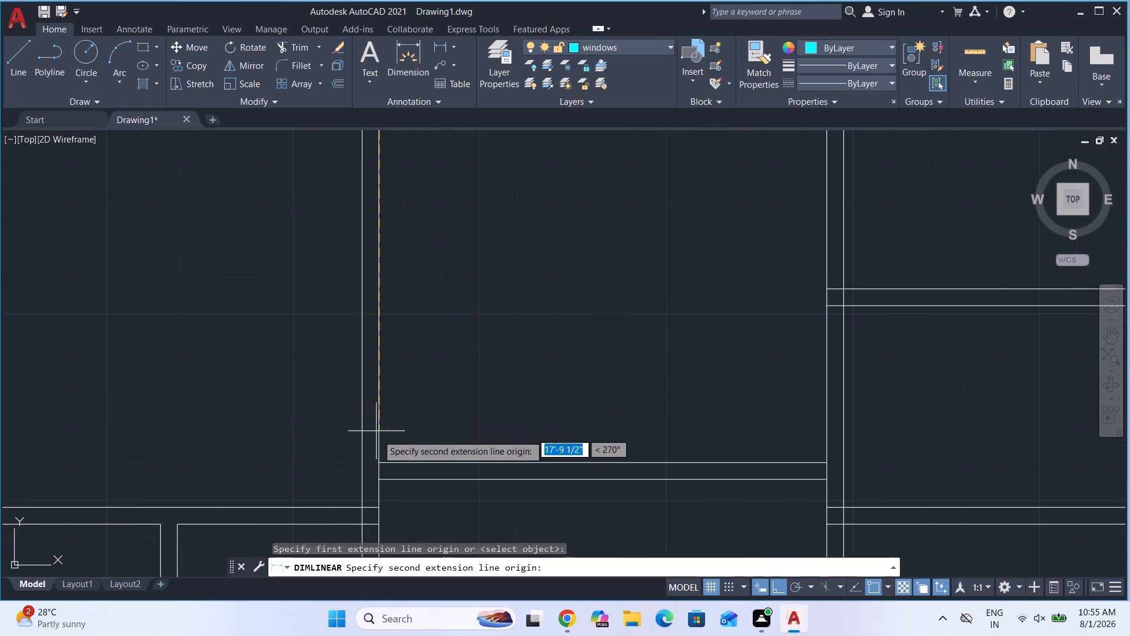
{"action": "left_click", "coordinate": [378, 463]}
{"action": "scroll", "coordinate": [507, 333], "scroll_direction": "up", "scroll_amount": 1}
{"action": "scroll", "coordinate": [505, 375], "scroll_direction": "down", "scroll_amount": 2}
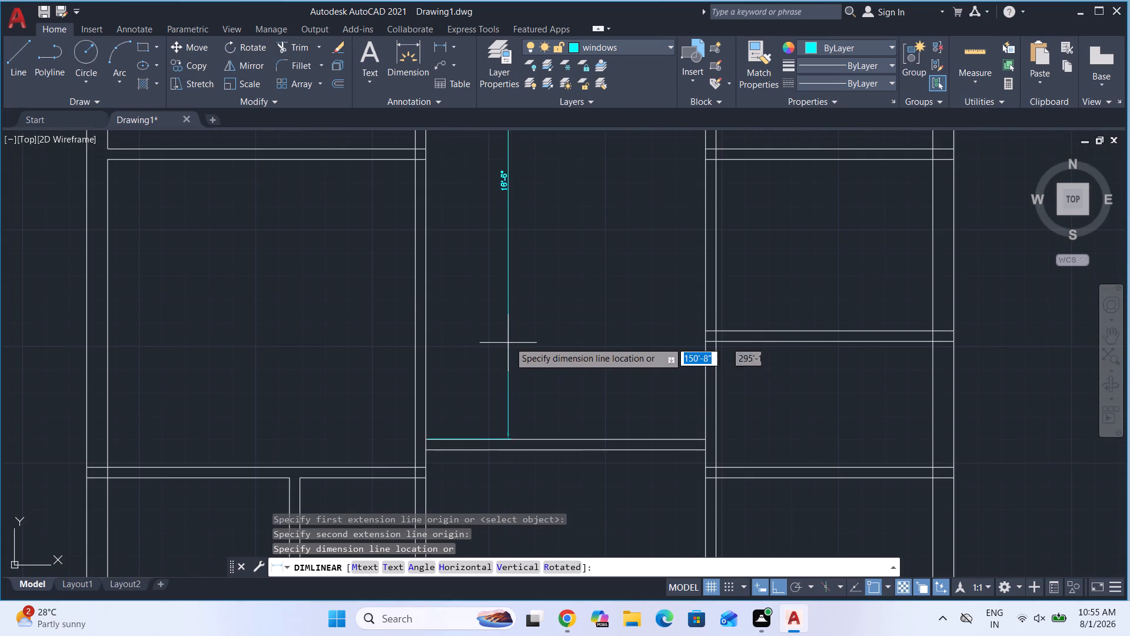
{"action": "scroll", "coordinate": [504, 161], "scroll_direction": "up", "scroll_amount": 3}
{"action": "scroll", "coordinate": [511, 244], "scroll_direction": "down", "scroll_amount": 2}
{"action": "key", "text": "Escape"}
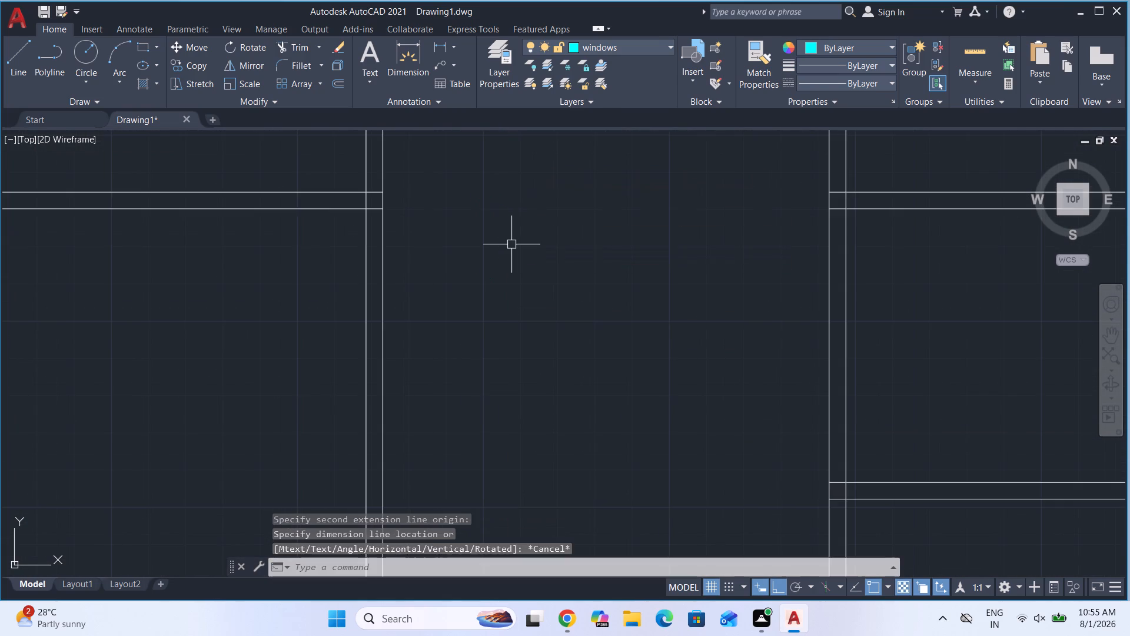
Move both lines of the new partition down so its lower line meets the upper line of the wall above the two small left rooms.
{"action": "scroll", "coordinate": [511, 263], "scroll_direction": "down", "scroll_amount": 5}
{"action": "scroll", "coordinate": [513, 291], "scroll_direction": "up", "scroll_amount": 4}
{"action": "left_click_drag", "start_coordinate": [525, 385], "coordinate": [527, 376]}
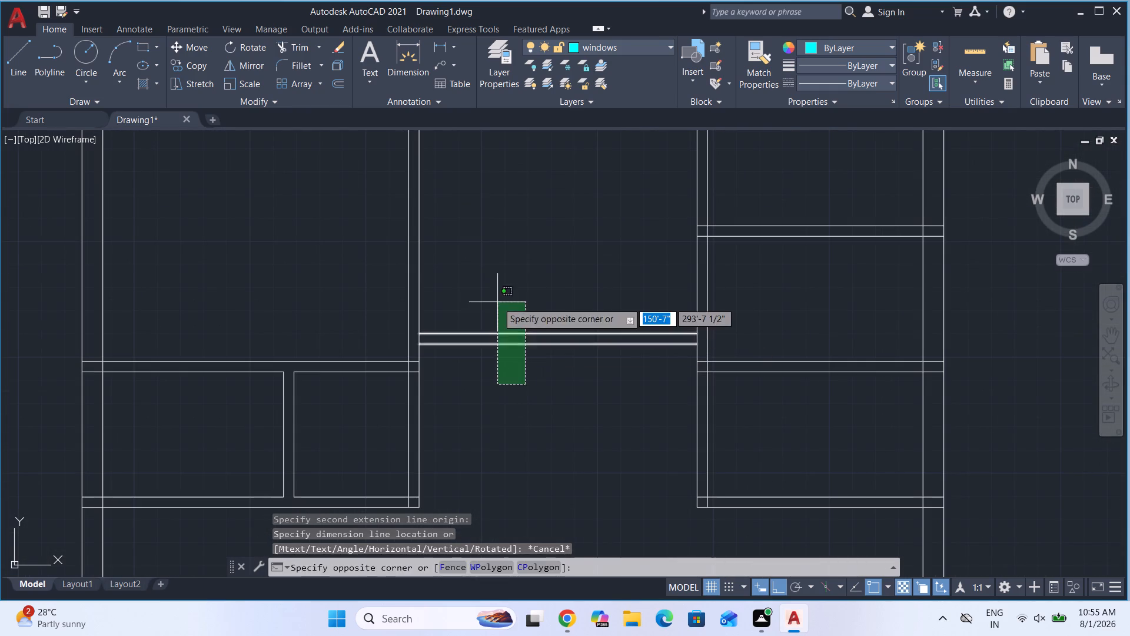
{"action": "left_click", "coordinate": [497, 302]}
{"action": "scroll", "coordinate": [424, 350], "scroll_direction": "up", "scroll_amount": 2}
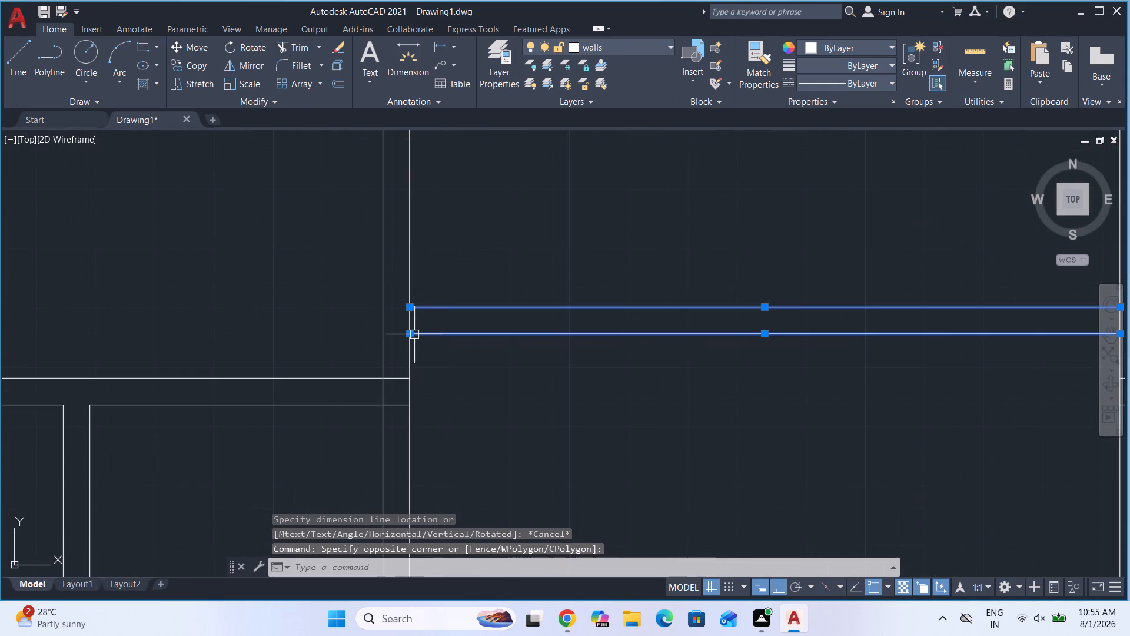
{"action": "key", "text": "c"}
{"action": "key", "text": "BackSpace"}
{"action": "key", "text": "m"}
{"action": "key", "text": "Return"}
{"action": "left_click", "coordinate": [411, 334]}
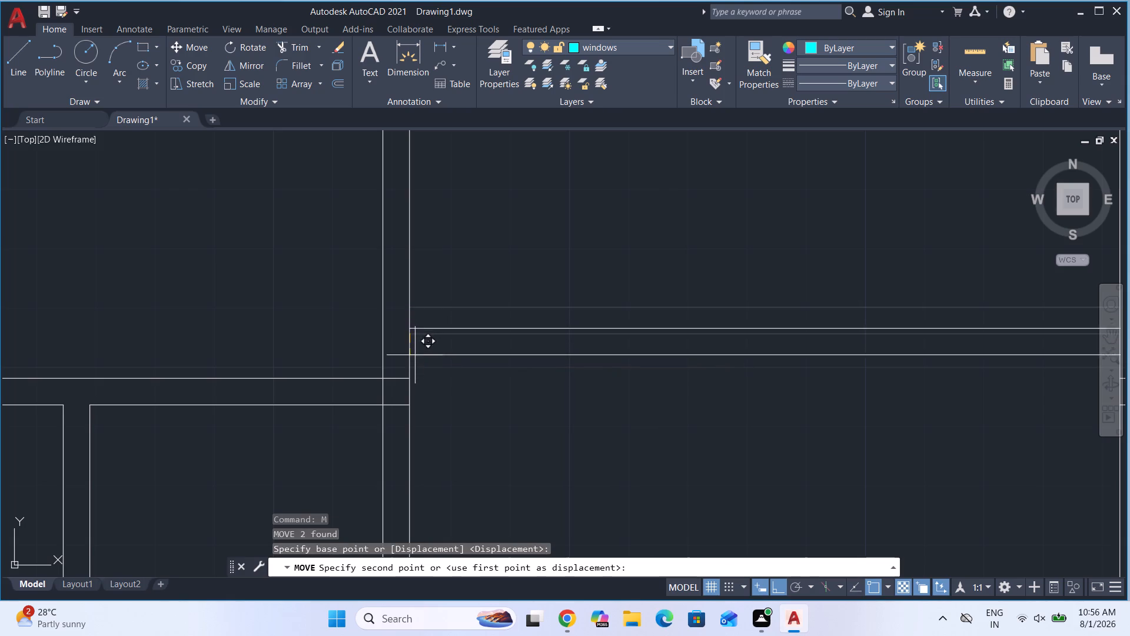
{"action": "left_click", "coordinate": [409, 380]}
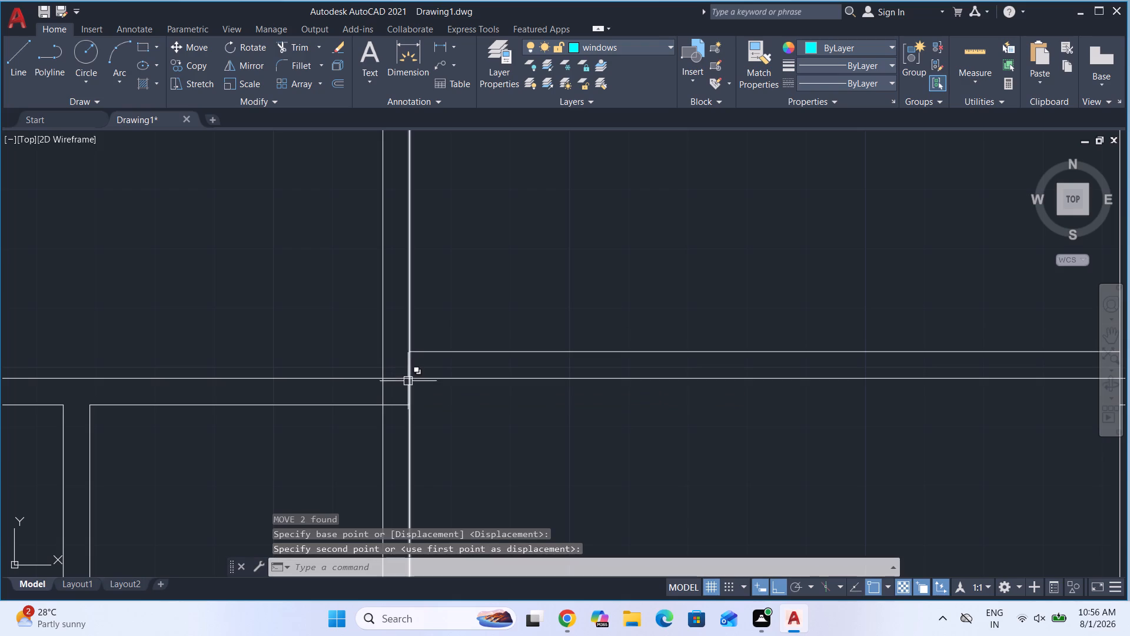
Move both partition lines down again so the partition's upper line aligns with the upper line of the adjoining left wall.
{"action": "scroll", "coordinate": [410, 379], "scroll_direction": "down", "scroll_amount": 1}
{"action": "left_click", "coordinate": [510, 379]}
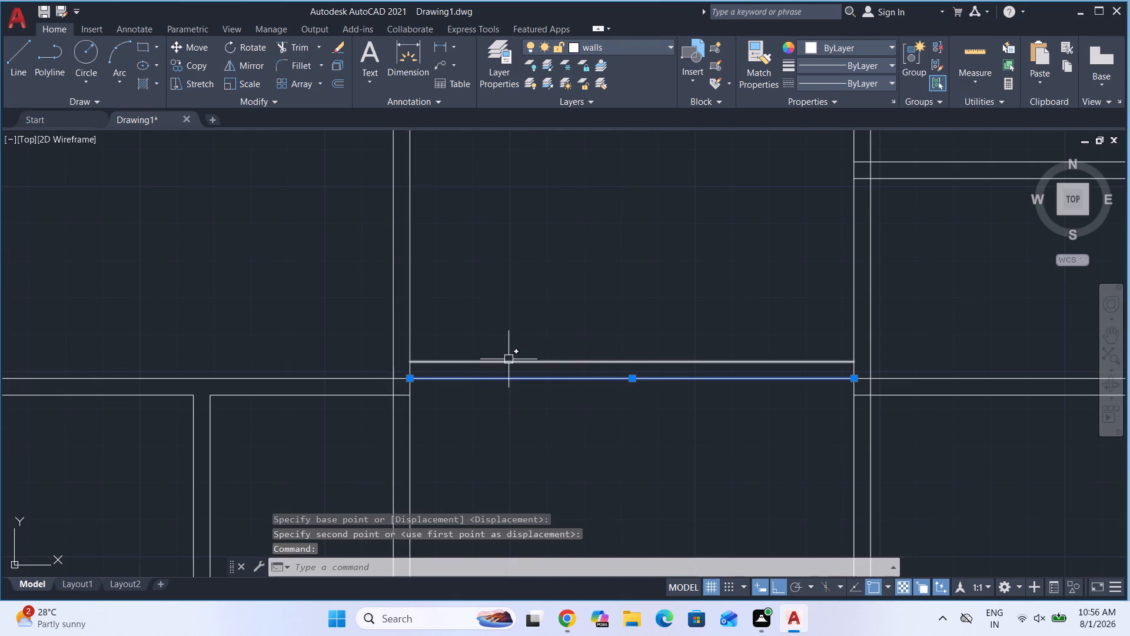
{"action": "left_click", "coordinate": [508, 363]}
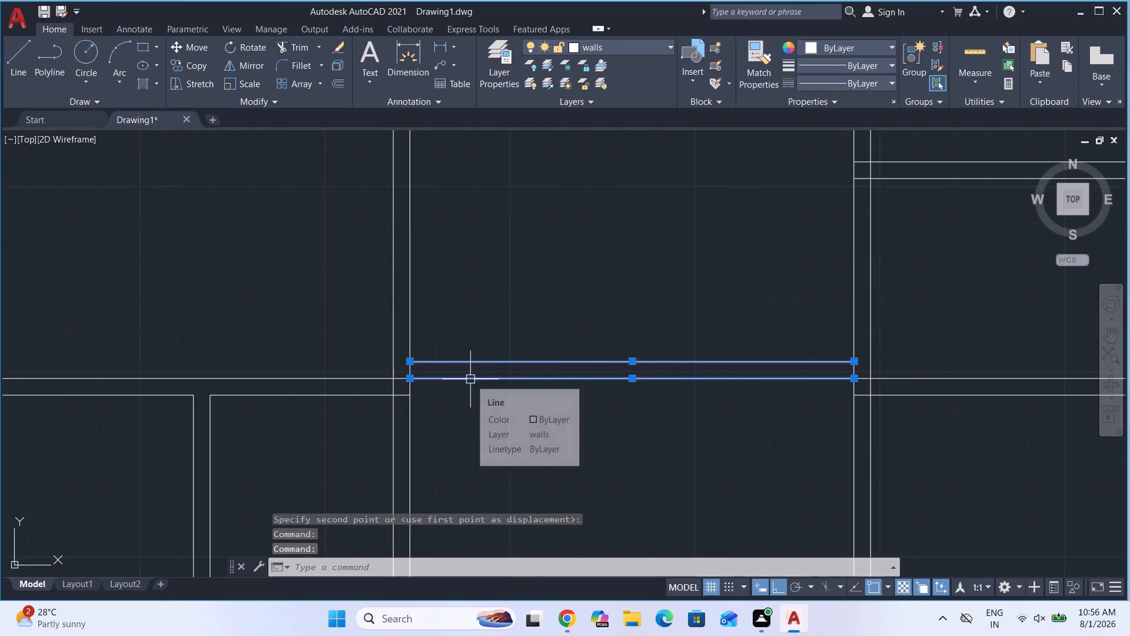
{"action": "key", "text": "m"}
{"action": "key", "text": "Return"}
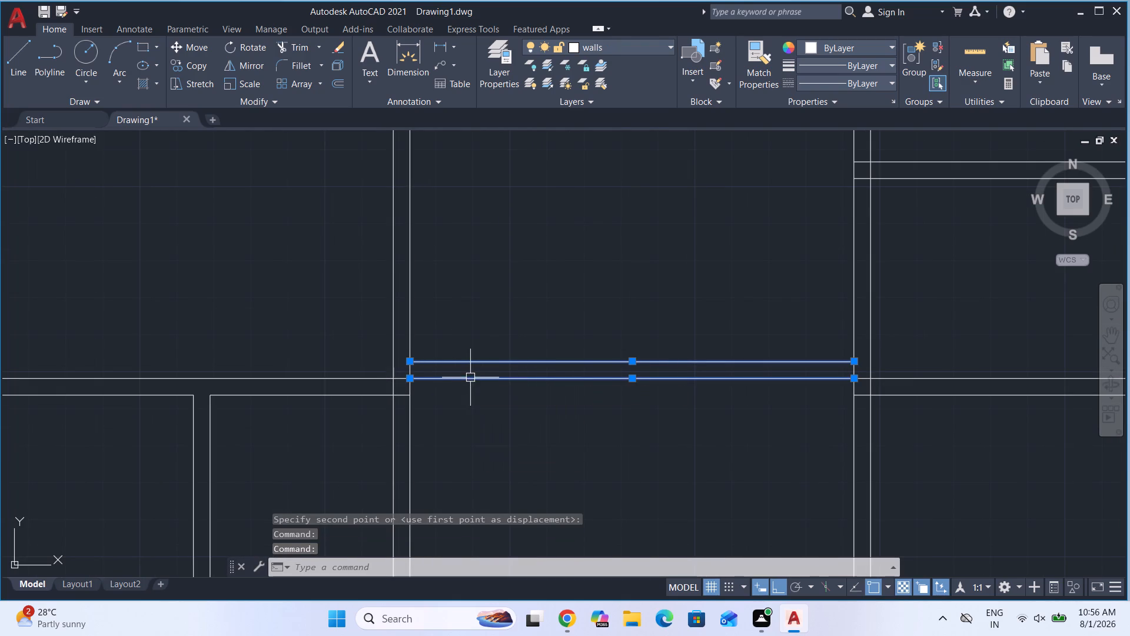
{"action": "left_click", "coordinate": [410, 360]}
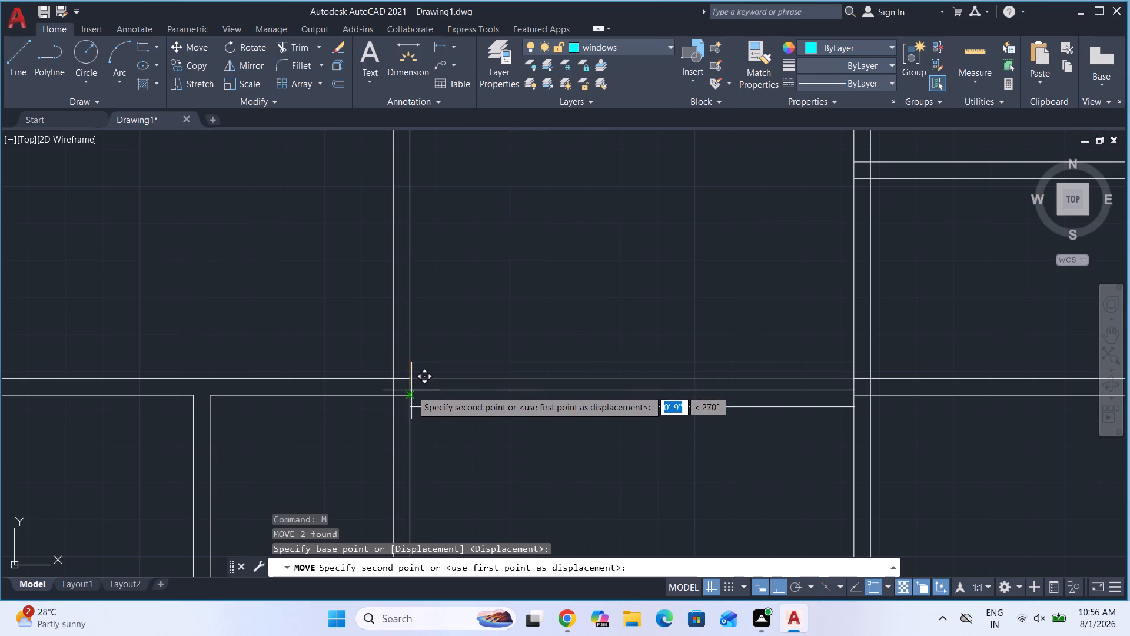
{"action": "left_click", "coordinate": [410, 381]}
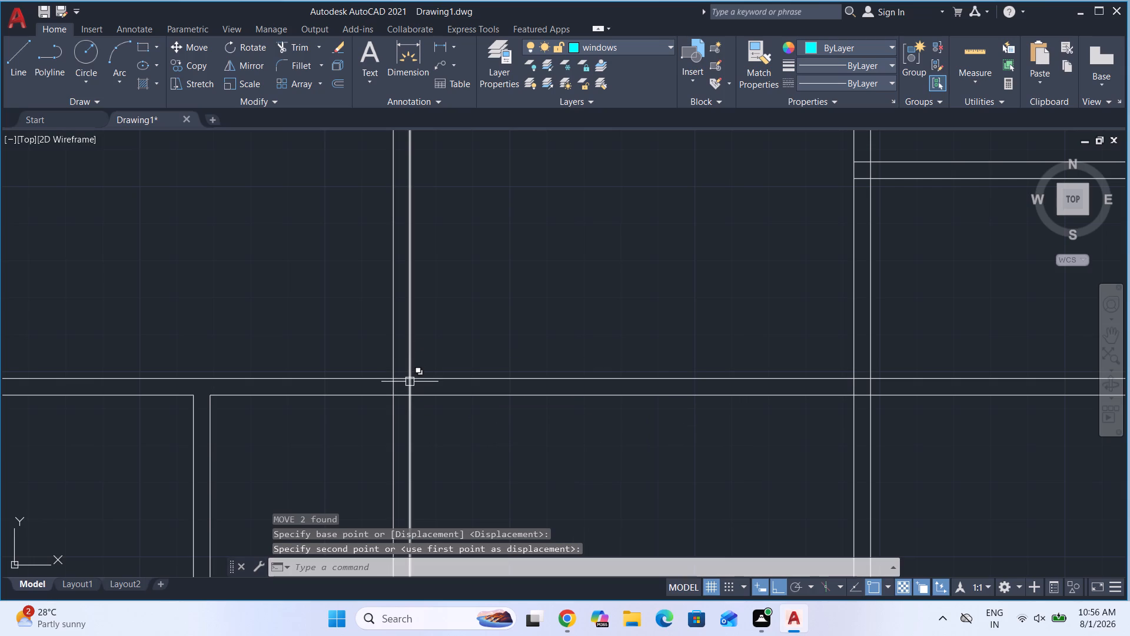
{"action": "key", "text": "Escape"}
Offset the right outer wall's inner line 13'3" to the left, into the plan's interior.
{"action": "scroll", "coordinate": [523, 340], "scroll_direction": "down", "scroll_amount": 3}
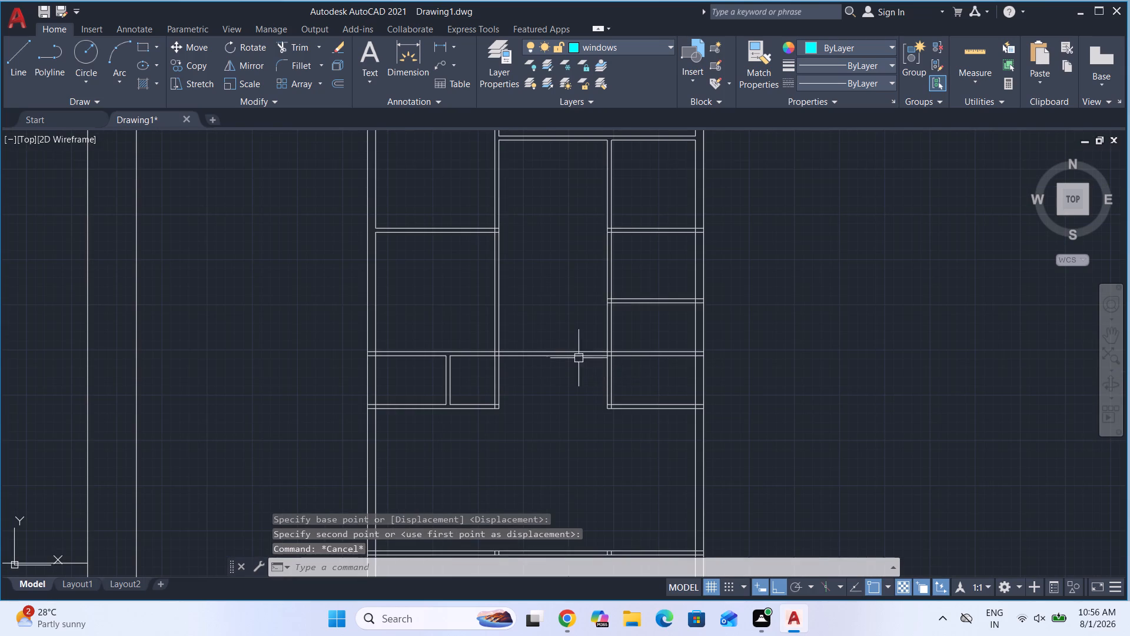
{"action": "scroll", "coordinate": [552, 340], "scroll_direction": "down", "scroll_amount": 1}
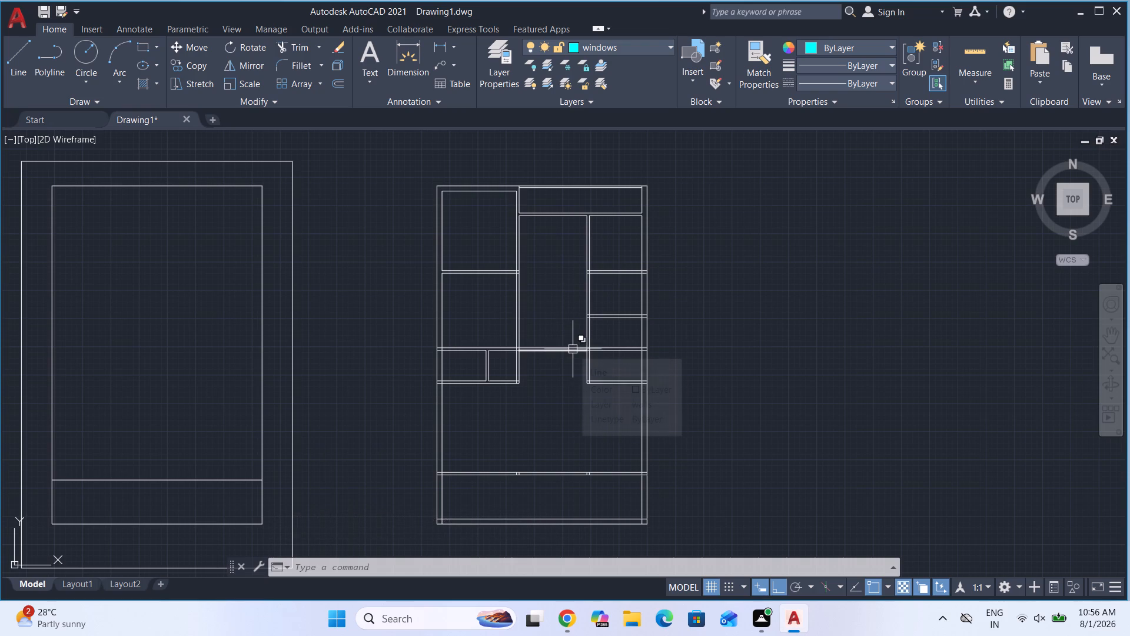
{"action": "scroll", "coordinate": [528, 380], "scroll_direction": "down", "scroll_amount": 1}
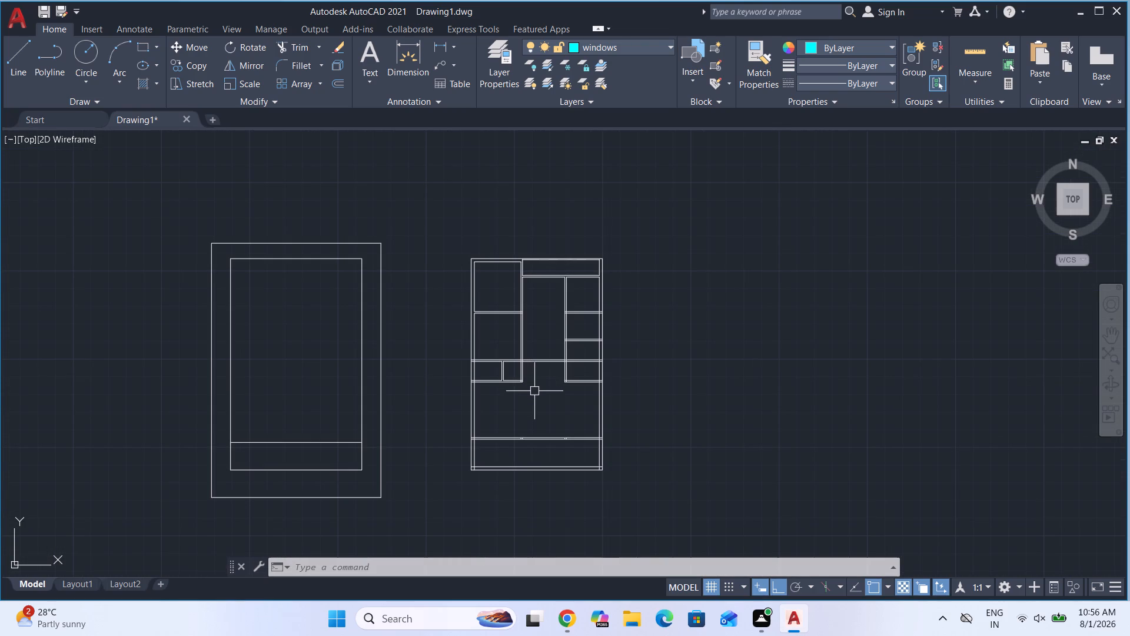
{"action": "scroll", "coordinate": [511, 439], "scroll_direction": "up", "scroll_amount": 1}
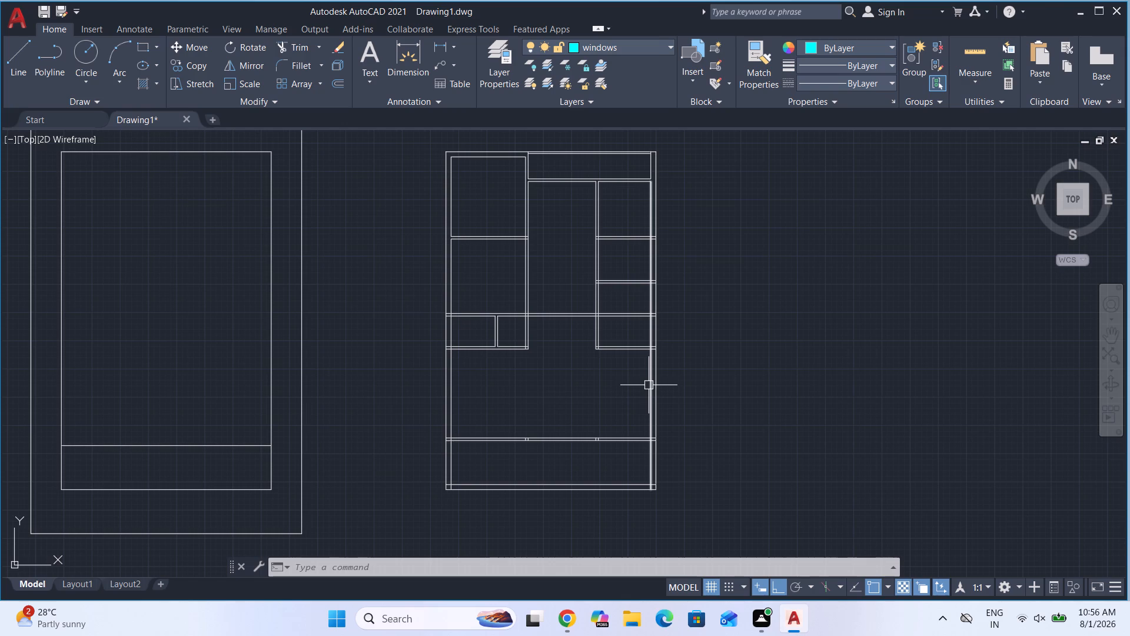
{"action": "key", "text": "o"}
{"action": "key", "text": "Return"}
{"action": "key", "text": "Return"}
{"action": "left_click", "coordinate": [649, 384]}
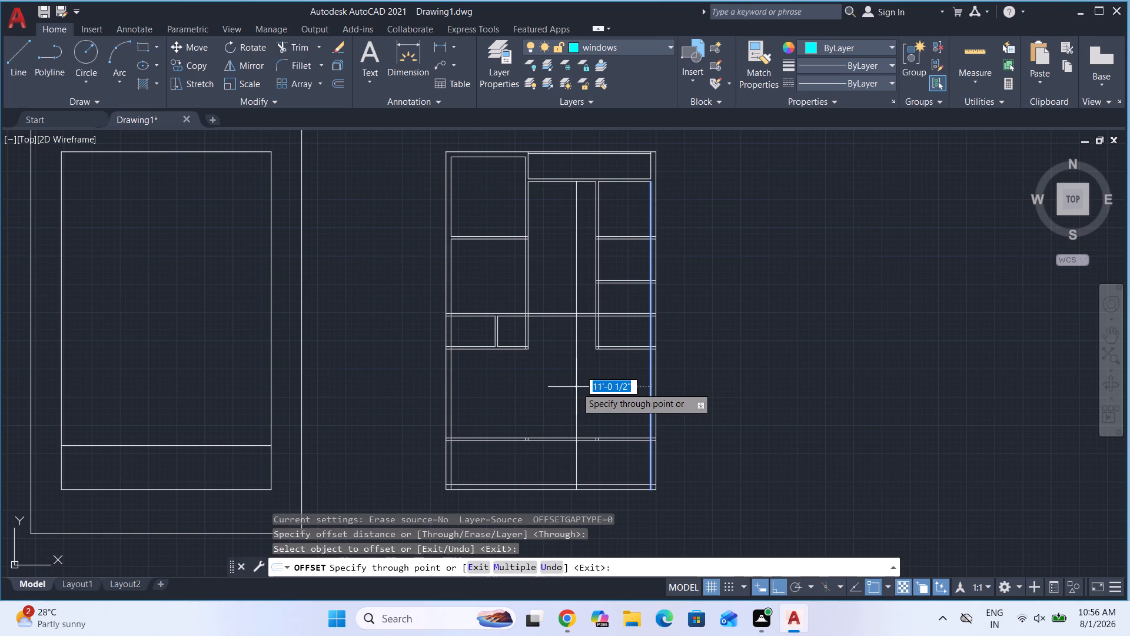
{"action": "type", "text": "13"}
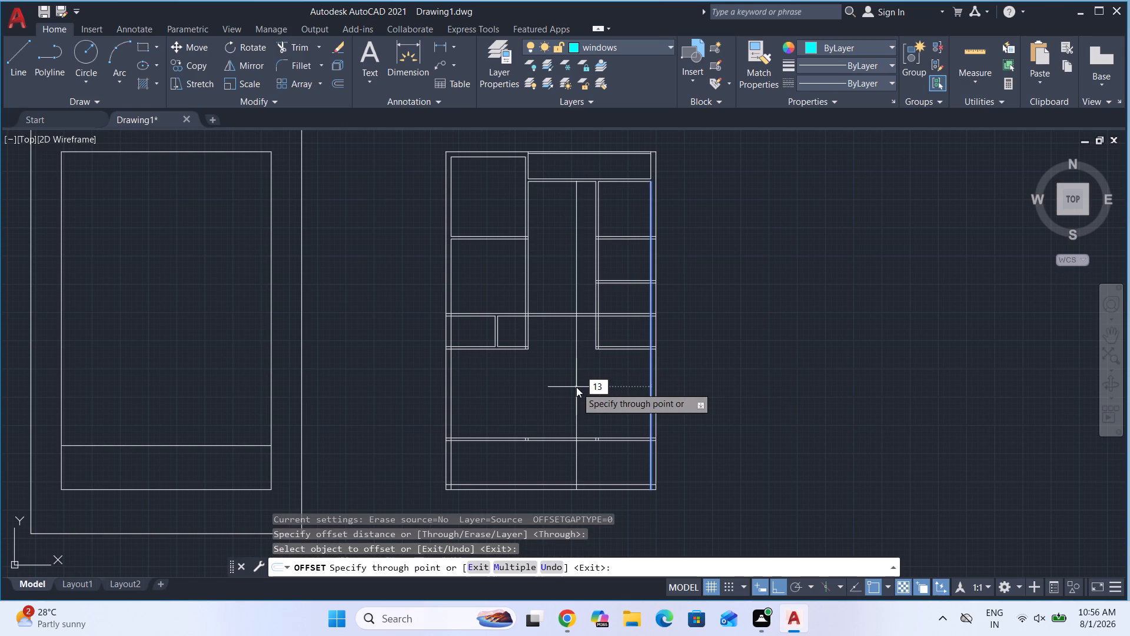
{"action": "type", "text": "'3\""}
{"action": "key", "text": "Return"}
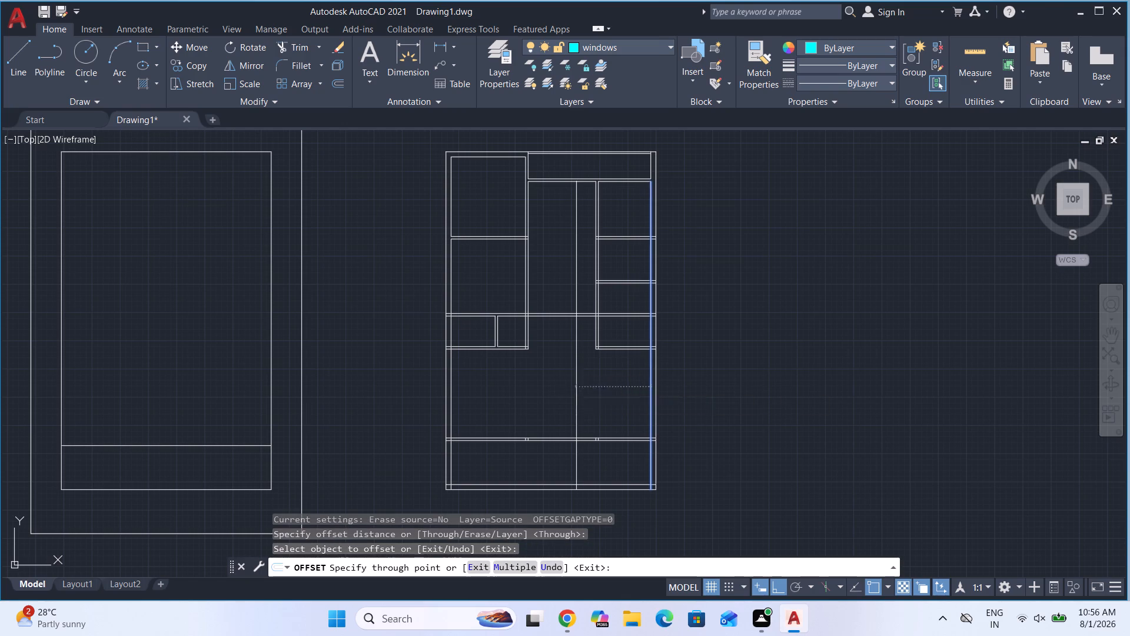
Offset the new vertical line 4.5" to the left to form a double-line partition.
{"action": "left_click", "coordinate": [563, 386]}
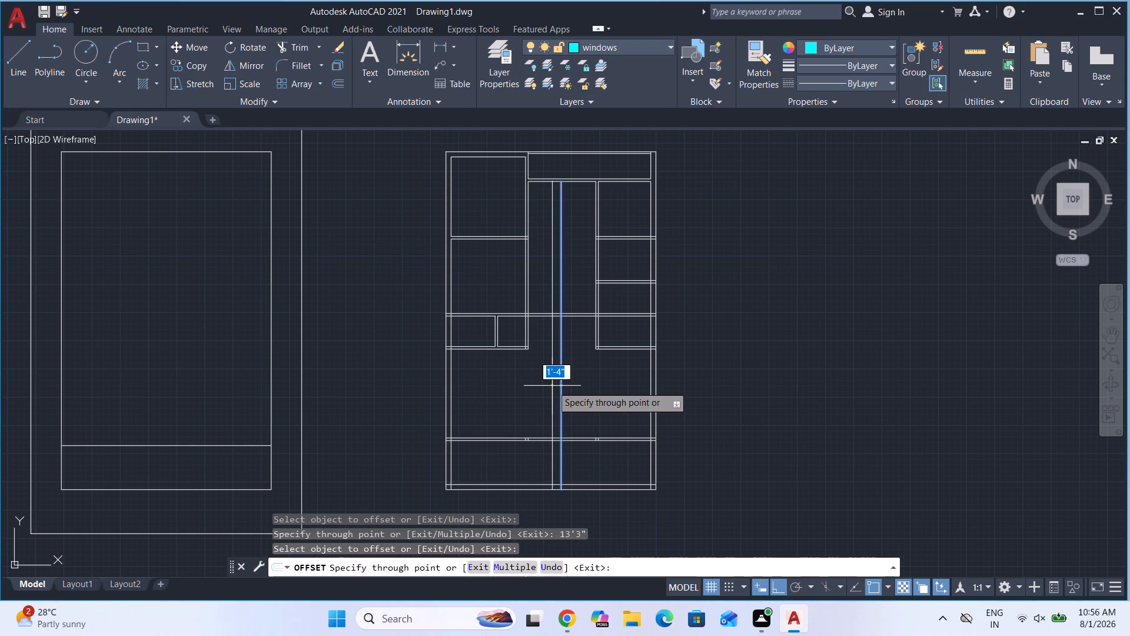
{"action": "type", "text": "4."}
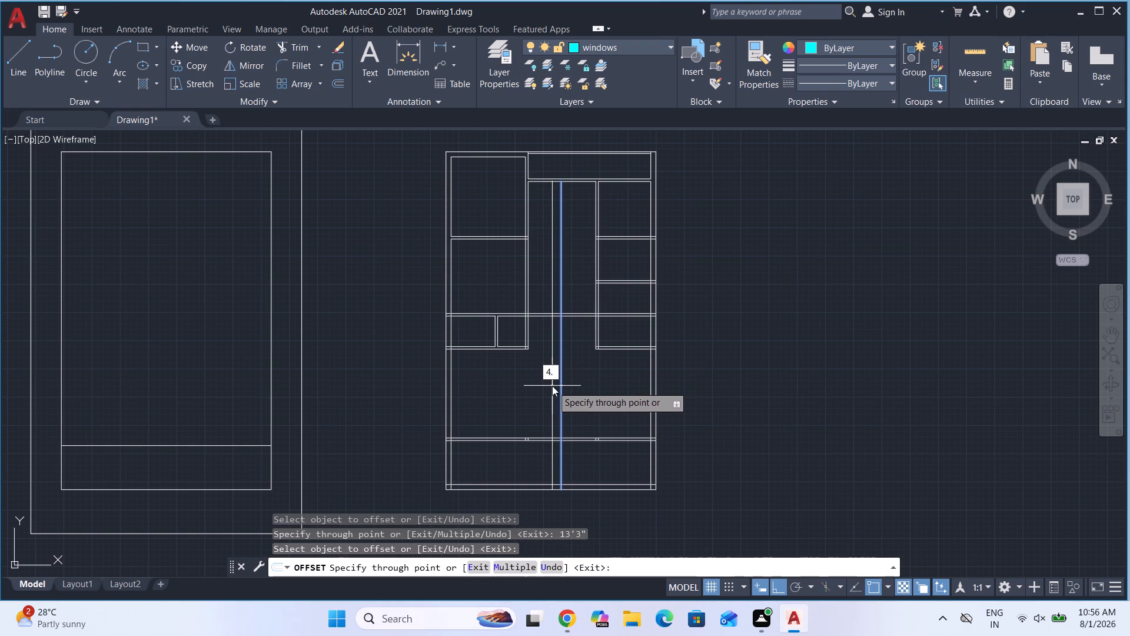
{"action": "type", "text": "5\""}
{"action": "key", "text": "Return"}
{"action": "key", "text": "Escape"}
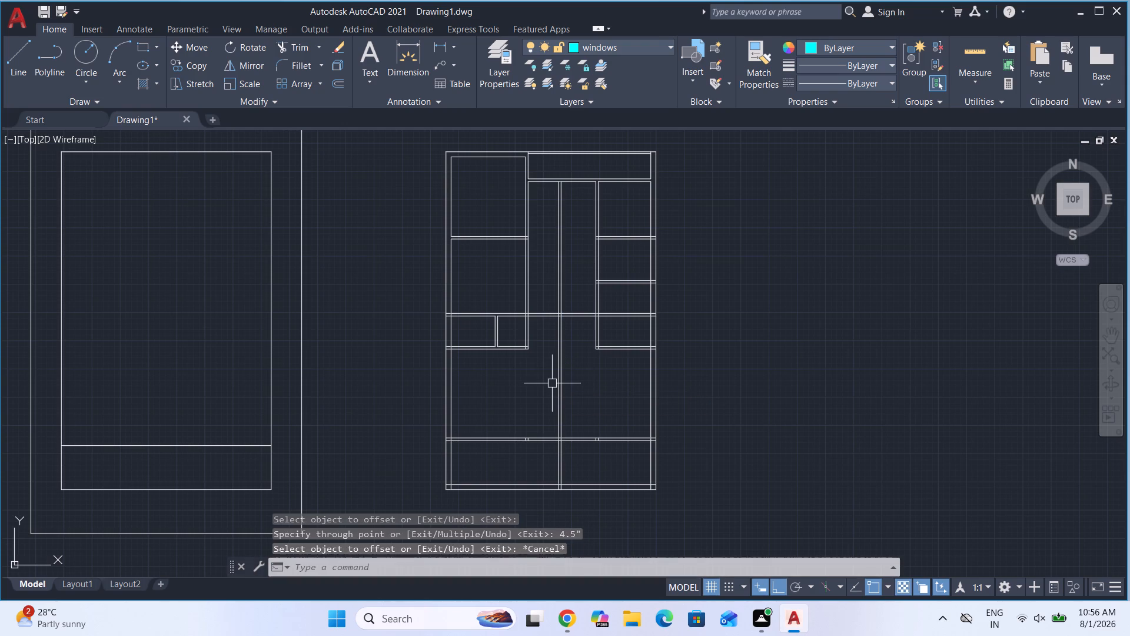
Trim the new partition's lines above the middle cross wall, through the bottom strip, and inside the bottom outer wall.
{"action": "key", "text": "t"}
{"action": "key", "text": "r"}
{"action": "key", "text": "Return"}
{"action": "key", "text": "Return"}
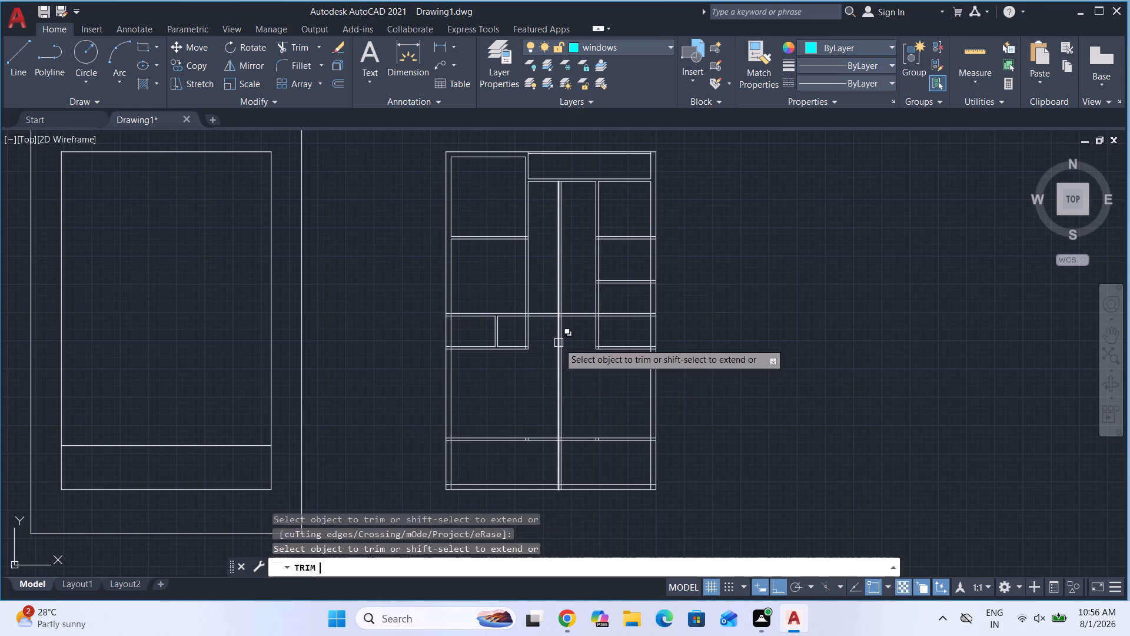
{"action": "left_click", "coordinate": [576, 297]}
{"action": "left_click", "coordinate": [557, 281]}
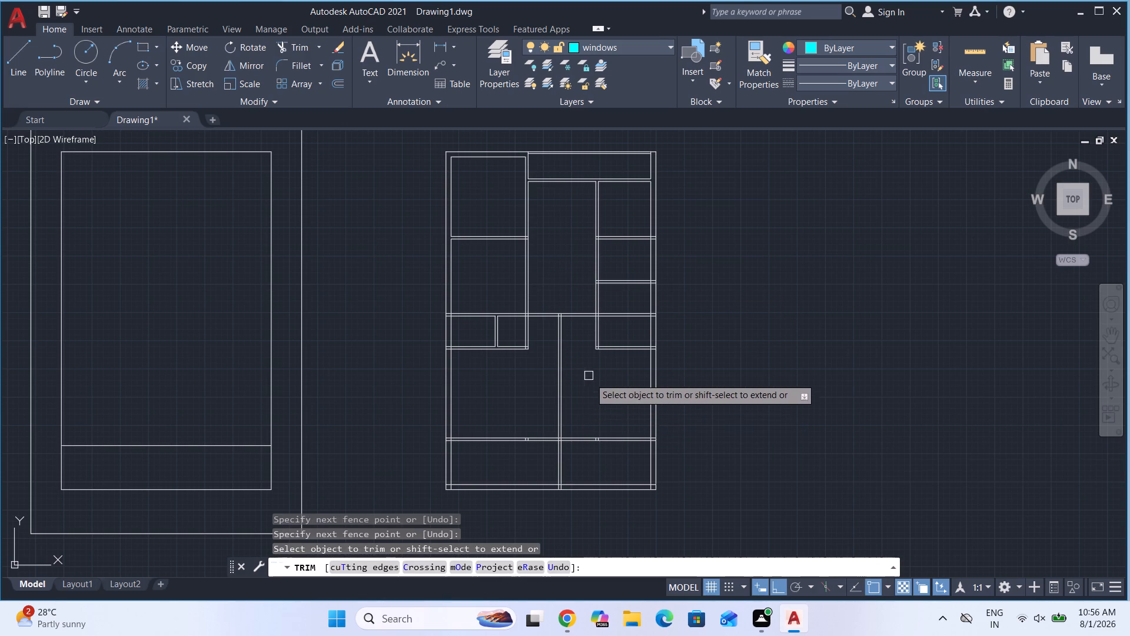
{"action": "left_click", "coordinate": [578, 470]}
{"action": "left_click", "coordinate": [539, 456]}
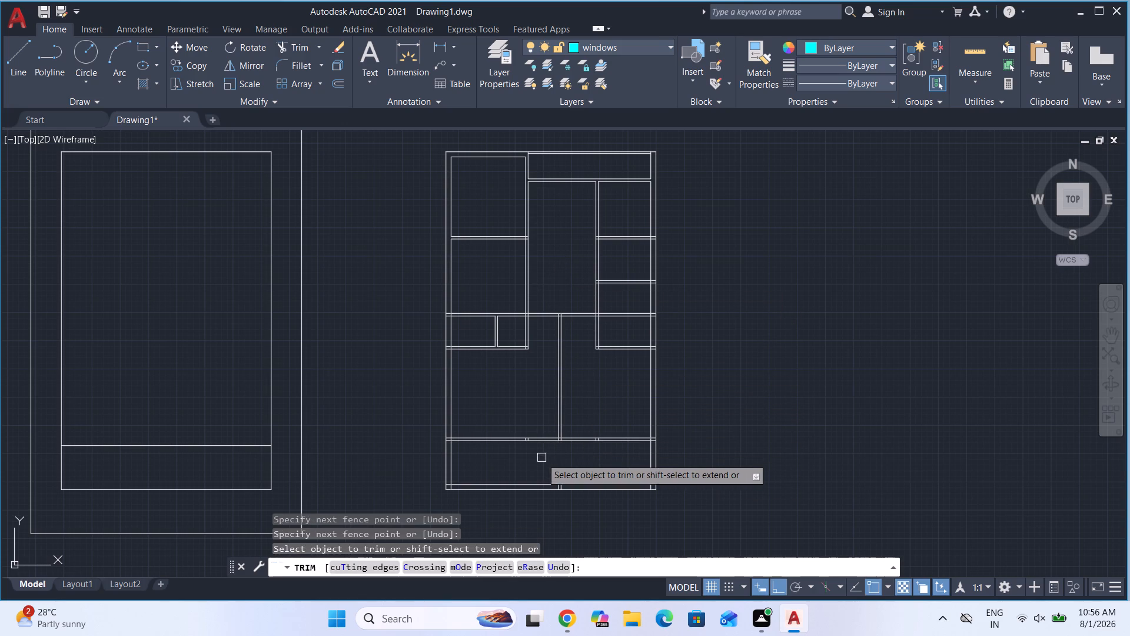
{"action": "scroll", "coordinate": [563, 499], "scroll_direction": "up", "scroll_amount": 6}
{"action": "left_click", "coordinate": [576, 310]}
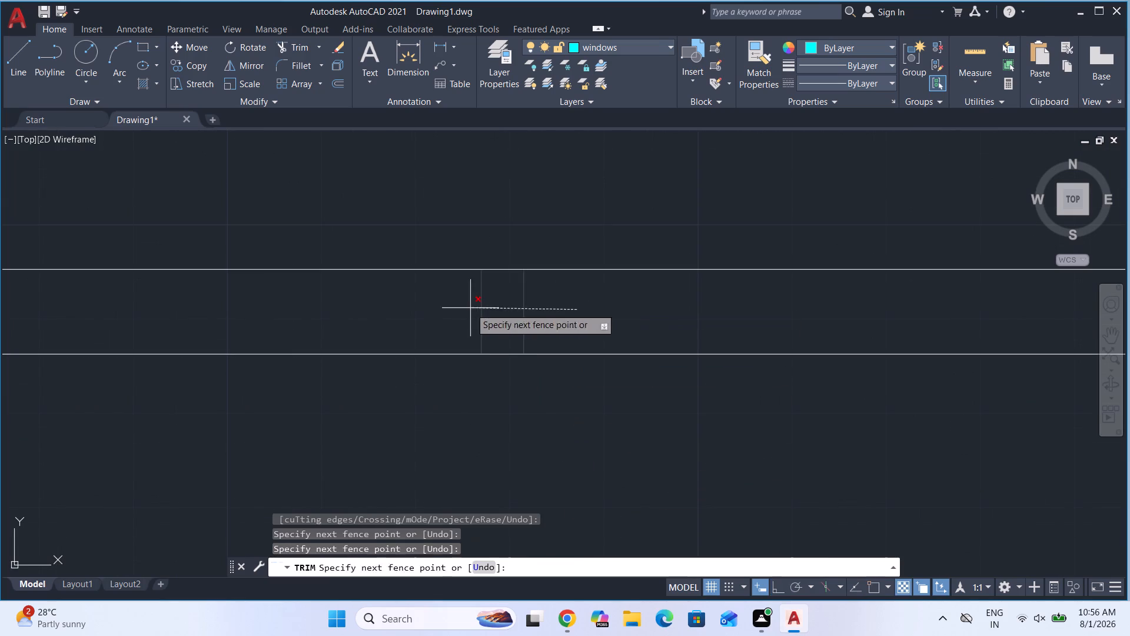
{"action": "left_click", "coordinate": [470, 308]}
Trim away the two pairs of short leftover vertical lines inside the lower cross wall, on both sides of the partition.
{"action": "scroll", "coordinate": [488, 375], "scroll_direction": "down", "scroll_amount": 6}
{"action": "scroll", "coordinate": [451, 332], "scroll_direction": "up", "scroll_amount": 5}
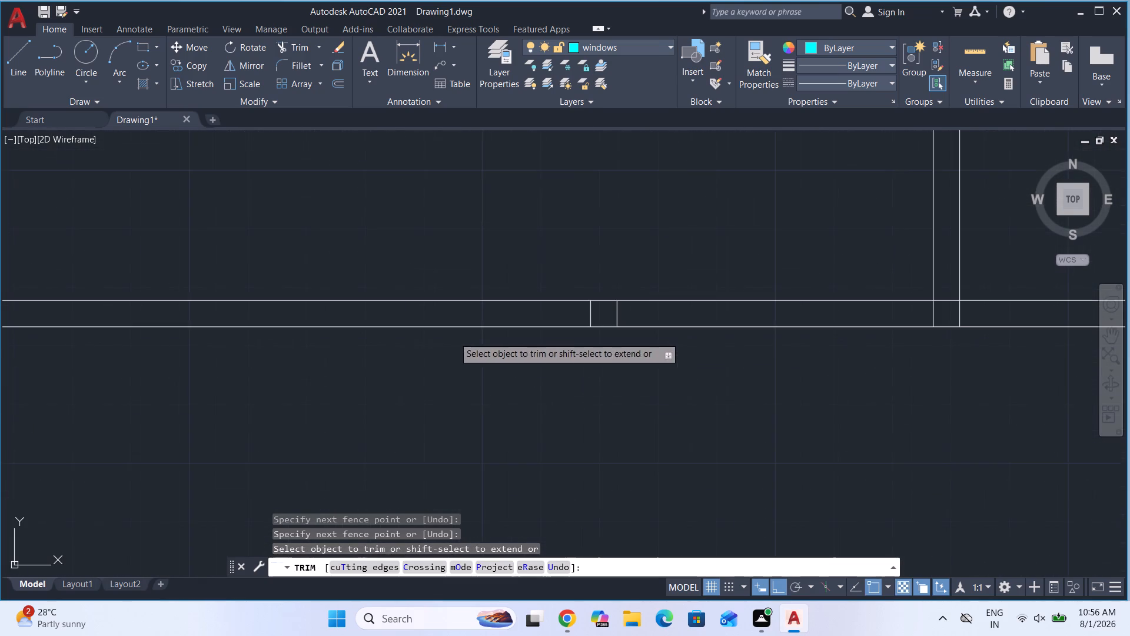
{"action": "scroll", "coordinate": [569, 317], "scroll_direction": "up", "scroll_amount": 3}
{"action": "left_click", "coordinate": [788, 304]}
{"action": "left_click", "coordinate": [633, 309]}
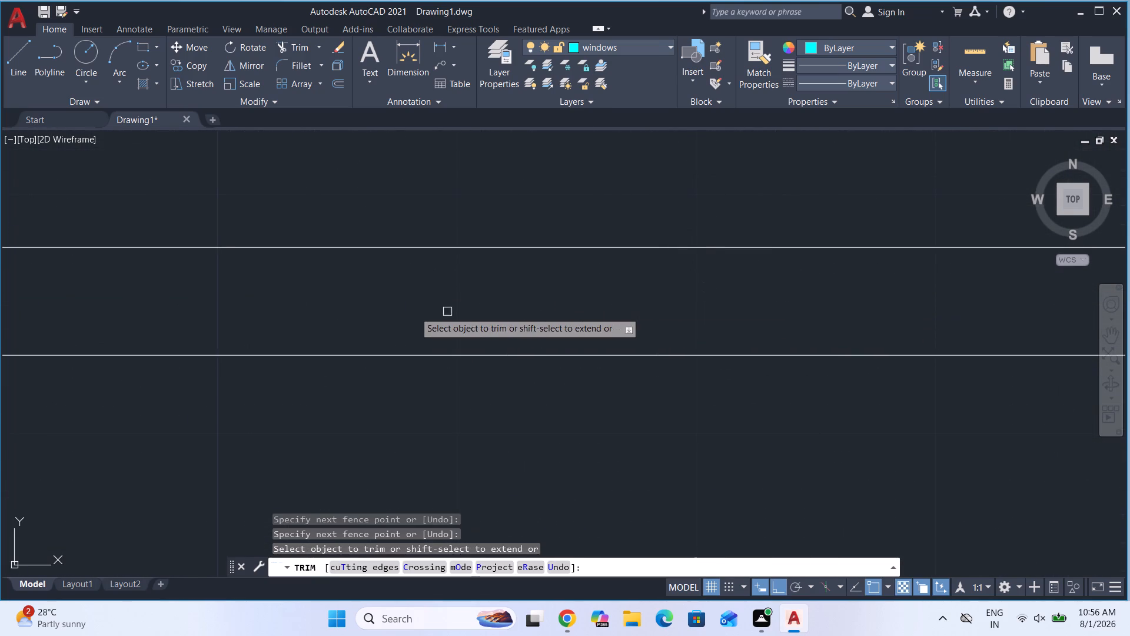
{"action": "scroll", "coordinate": [414, 312], "scroll_direction": "down", "scroll_amount": 5}
{"action": "scroll", "coordinate": [747, 309], "scroll_direction": "up", "scroll_amount": 5}
{"action": "left_click", "coordinate": [712, 334]}
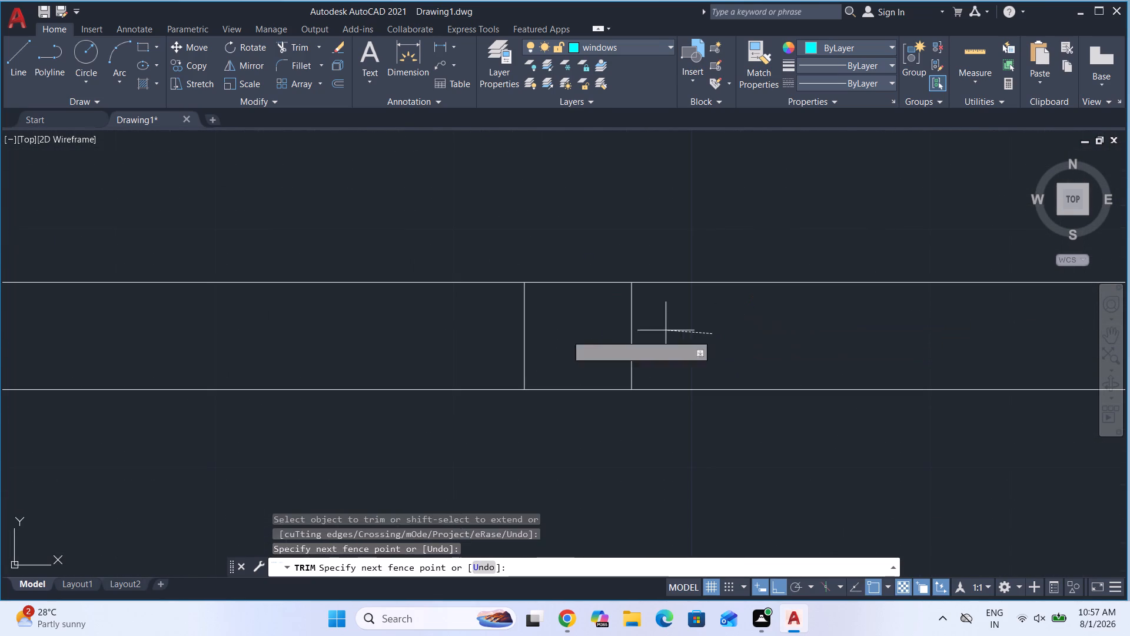
{"action": "left_click", "coordinate": [473, 346]}
Trim the overlapping lines where the lower cross wall meets the left outer wall, leaving an open wall junction.
{"action": "scroll", "coordinate": [617, 351], "scroll_direction": "down", "scroll_amount": 7}
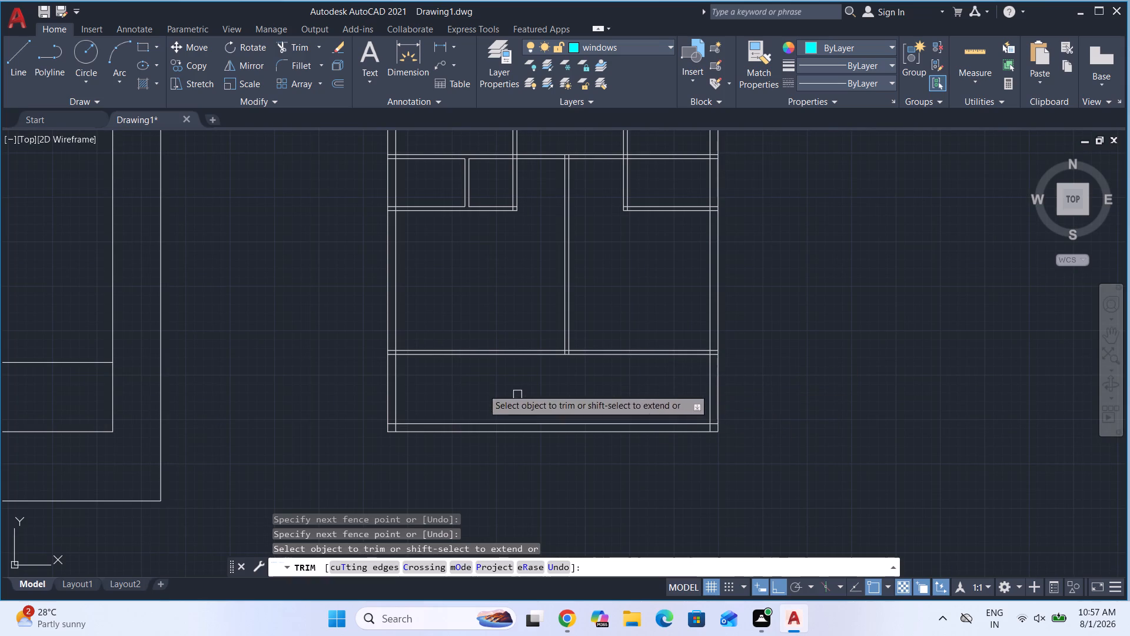
{"action": "scroll", "coordinate": [384, 349], "scroll_direction": "up", "scroll_amount": 7}
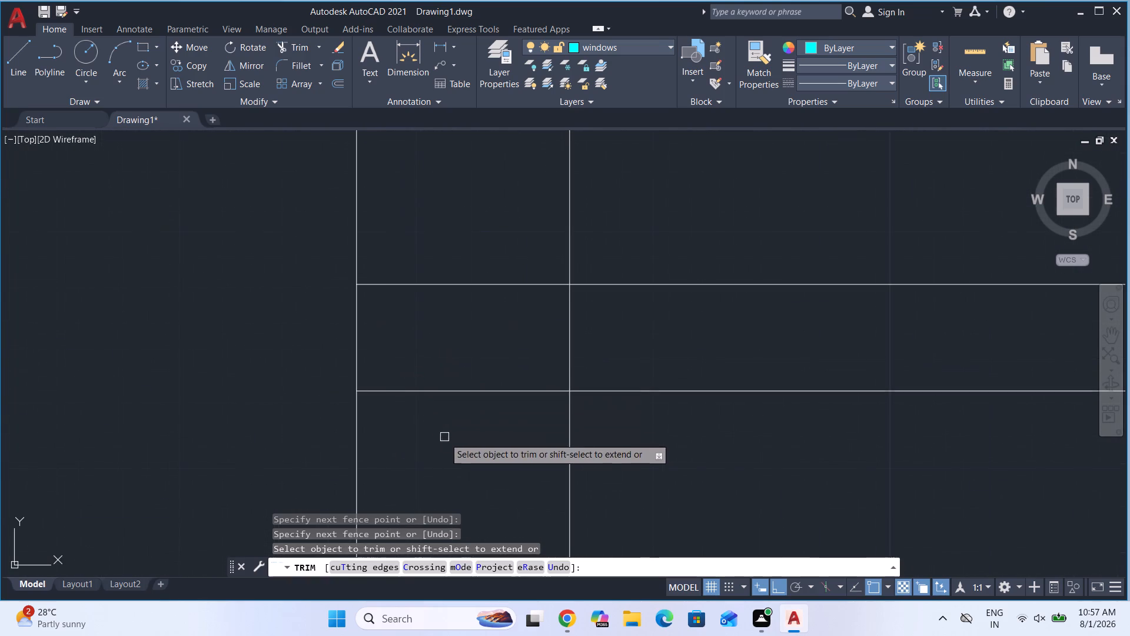
{"action": "left_click_drag", "start_coordinate": [444, 438], "coordinate": [446, 430]}
{"action": "left_click", "coordinate": [430, 264]}
{"action": "left_click_drag", "start_coordinate": [481, 329], "coordinate": [505, 335]}
{"action": "left_click", "coordinate": [623, 347]}
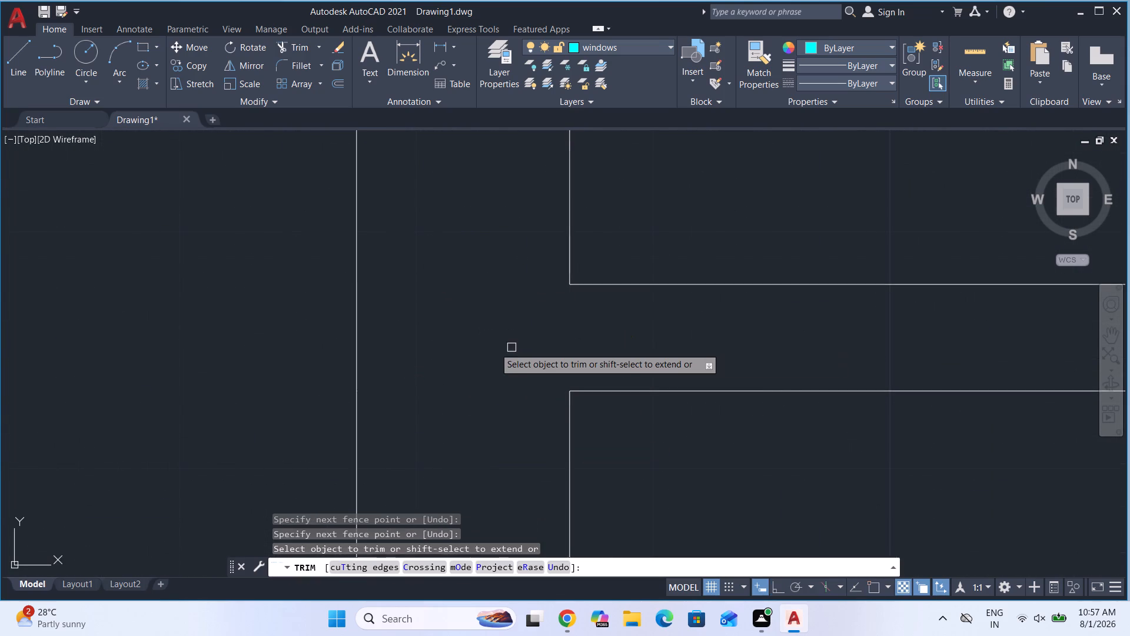
Trim the overlapping lines where the new vertical partition meets the lower cross wall, leaving an open T-junction.
{"action": "scroll", "coordinate": [475, 343], "scroll_direction": "down", "scroll_amount": 9}
{"action": "scroll", "coordinate": [669, 344], "scroll_direction": "up", "scroll_amount": 5}
{"action": "scroll", "coordinate": [434, 285], "scroll_direction": "up", "scroll_amount": 2}
{"action": "left_click_drag", "start_coordinate": [450, 305], "coordinate": [445, 305]}
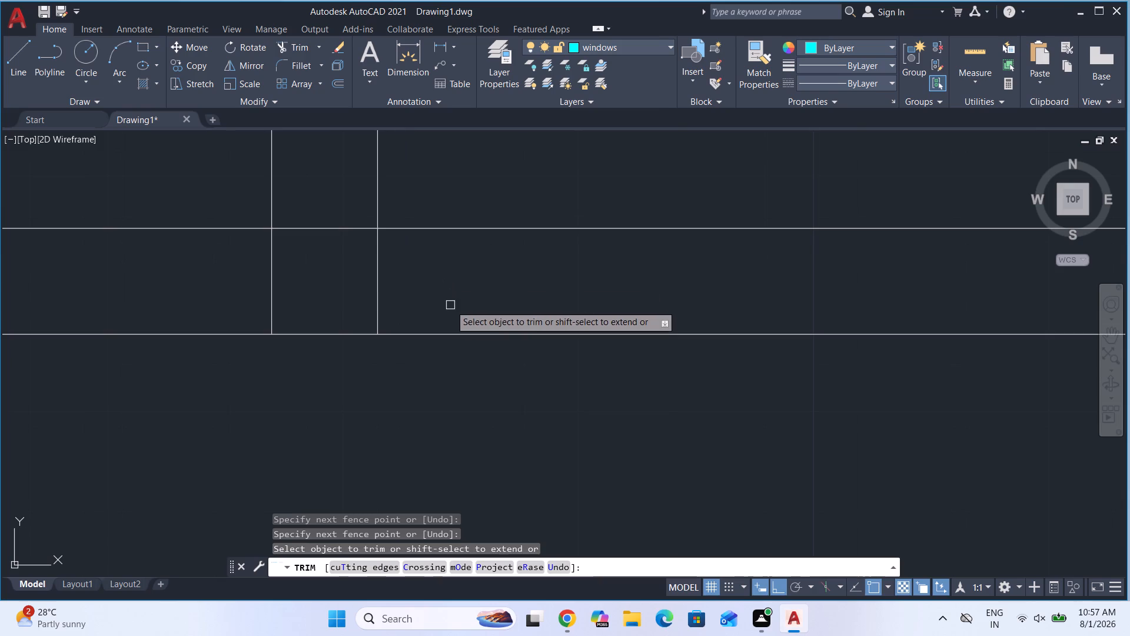
{"action": "left_click", "coordinate": [235, 284]}
{"action": "left_click", "coordinate": [319, 261]}
{"action": "left_click", "coordinate": [313, 204]}
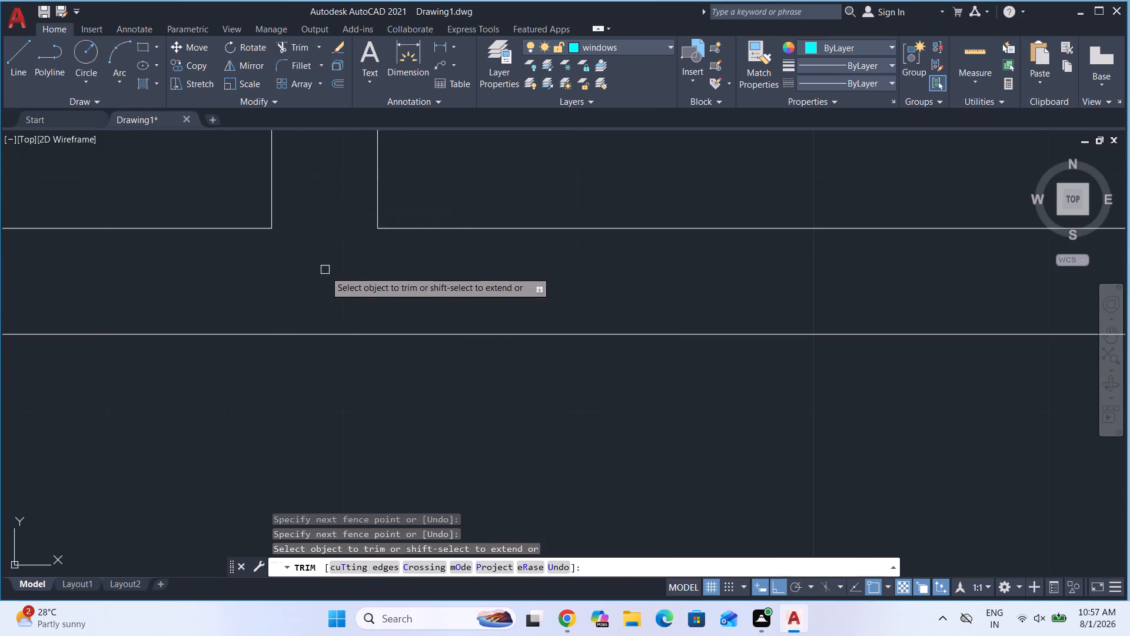
Trim the overlapping lines where the lower cross wall meets the right outer wall, leaving an open wall junction.
{"action": "scroll", "coordinate": [315, 271], "scroll_direction": "down", "scroll_amount": 7}
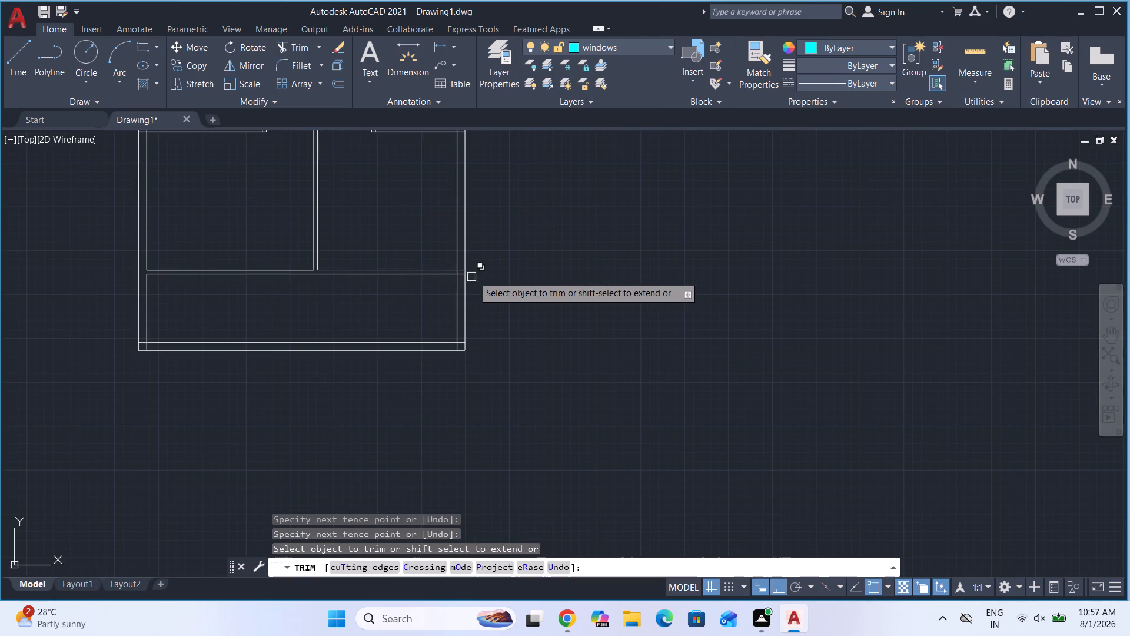
{"action": "scroll", "coordinate": [474, 274], "scroll_direction": "up", "scroll_amount": 8}
{"action": "left_click_drag", "start_coordinate": [481, 340], "coordinate": [483, 327]}
{"action": "left_click", "coordinate": [463, 255]}
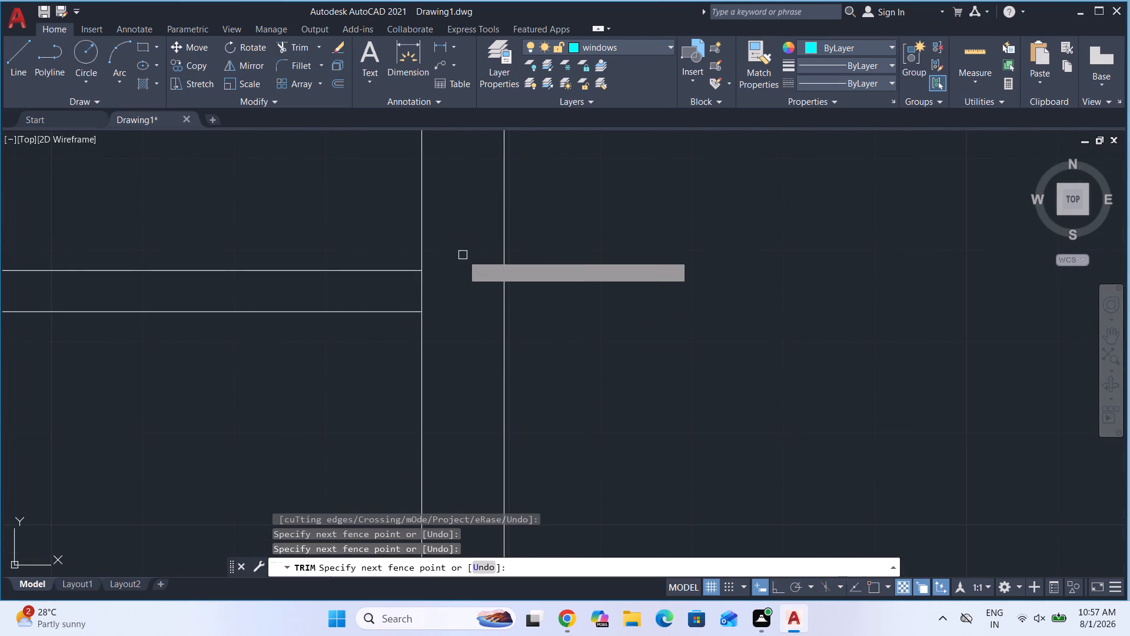
{"action": "left_click", "coordinate": [452, 299]}
{"action": "left_click", "coordinate": [380, 293]}
Trim the partition lines inside the middle cross wall and the wall line between them, opening the junction at the partition's top.
{"action": "scroll", "coordinate": [388, 294], "scroll_direction": "down", "scroll_amount": 3}
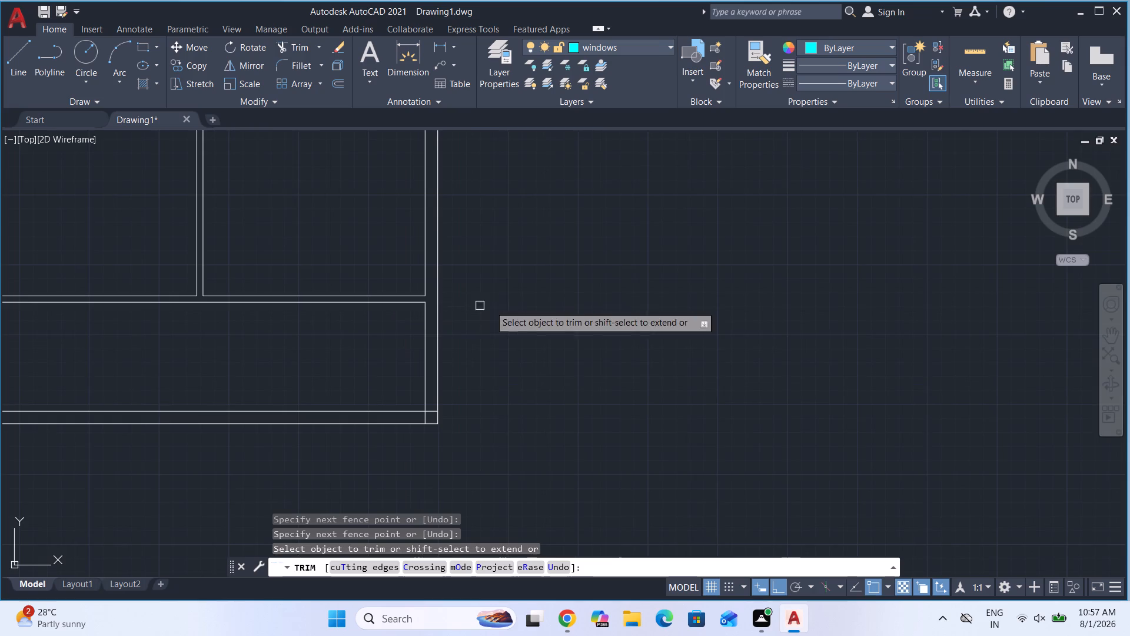
{"action": "scroll", "coordinate": [493, 306], "scroll_direction": "down", "scroll_amount": 3}
{"action": "scroll", "coordinate": [583, 325], "scroll_direction": "down", "scroll_amount": 1}
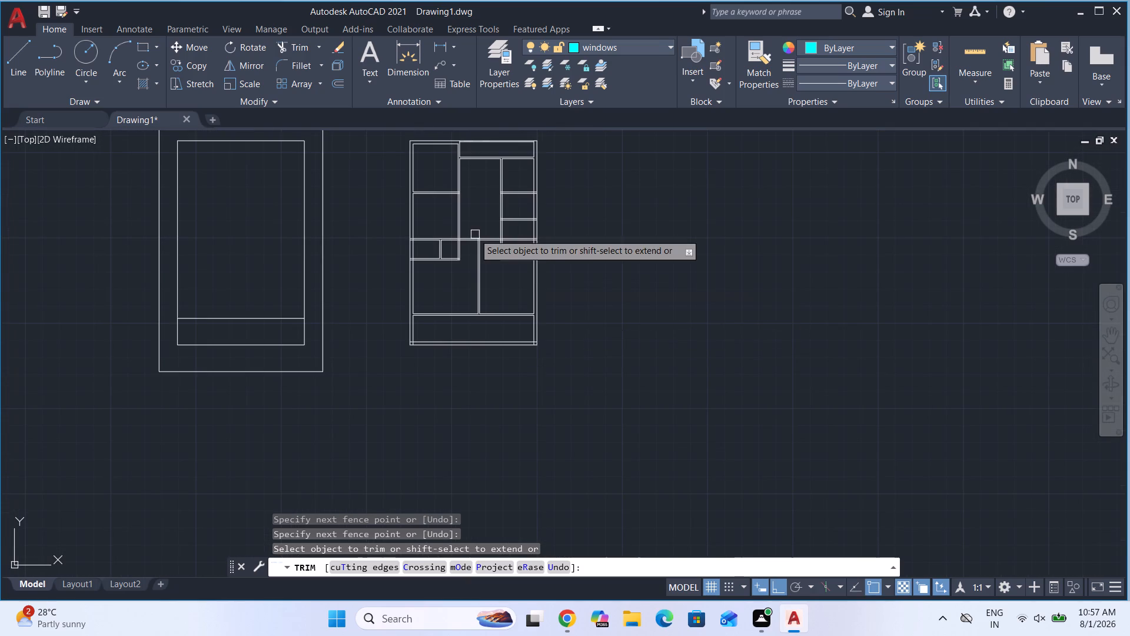
{"action": "scroll", "coordinate": [476, 242], "scroll_direction": "up", "scroll_amount": 5}
{"action": "scroll", "coordinate": [508, 206], "scroll_direction": "up", "scroll_amount": 4}
{"action": "left_click", "coordinate": [527, 239]}
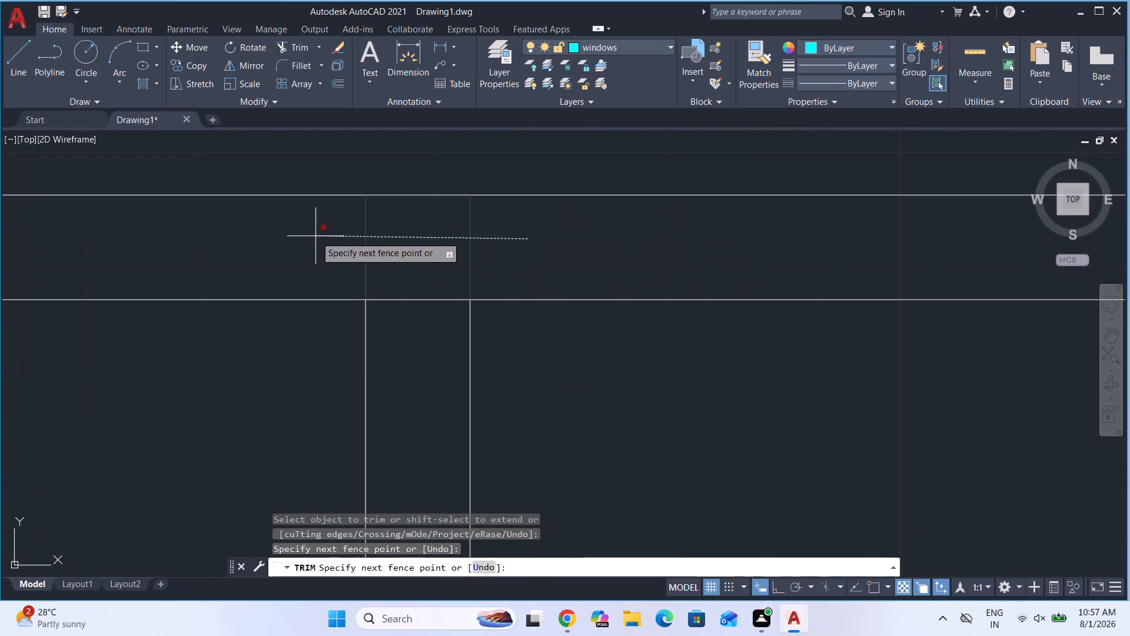
{"action": "left_click", "coordinate": [315, 236]}
{"action": "left_click", "coordinate": [408, 336]}
{"action": "left_click", "coordinate": [408, 279]}
Trim the overlapping lines where the walls above and below the two small left rooms meet the left outer wall.
{"action": "scroll", "coordinate": [403, 287], "scroll_direction": "down", "scroll_amount": 2}
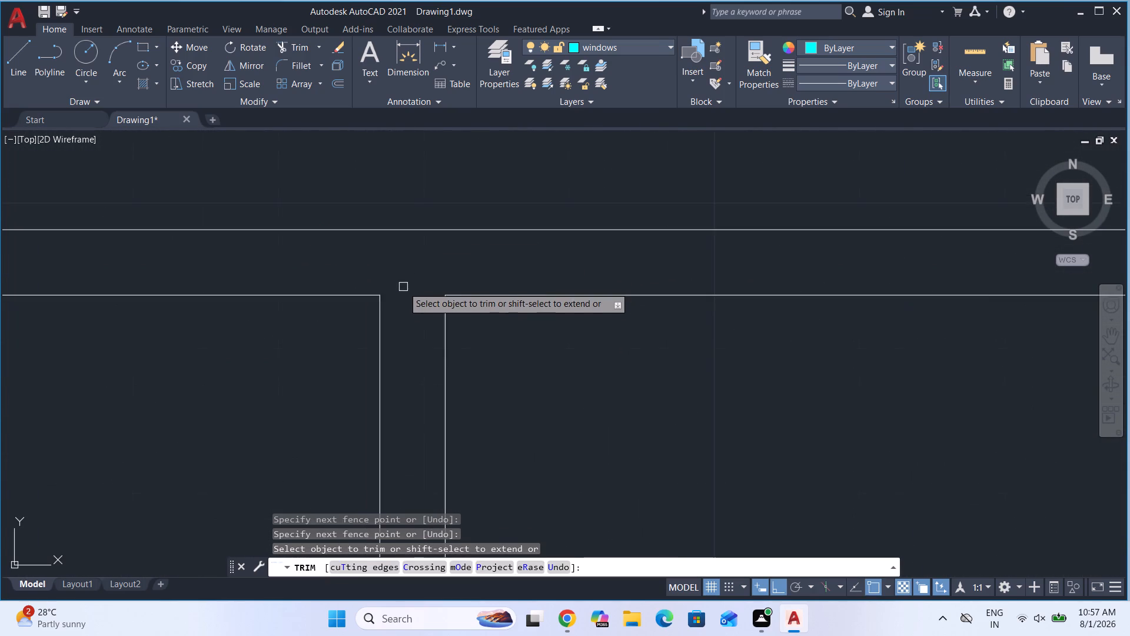
{"action": "scroll", "coordinate": [403, 287], "scroll_direction": "down", "scroll_amount": 2}
{"action": "scroll", "coordinate": [539, 294], "scroll_direction": "down", "scroll_amount": 3}
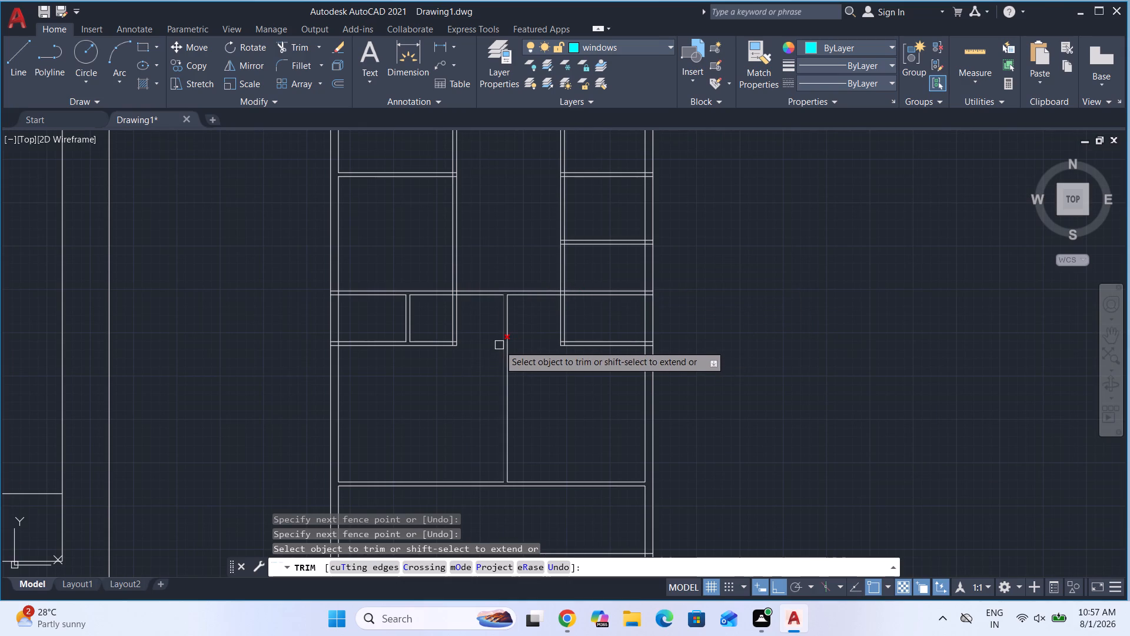
{"action": "scroll", "coordinate": [529, 354], "scroll_direction": "down", "scroll_amount": 1}
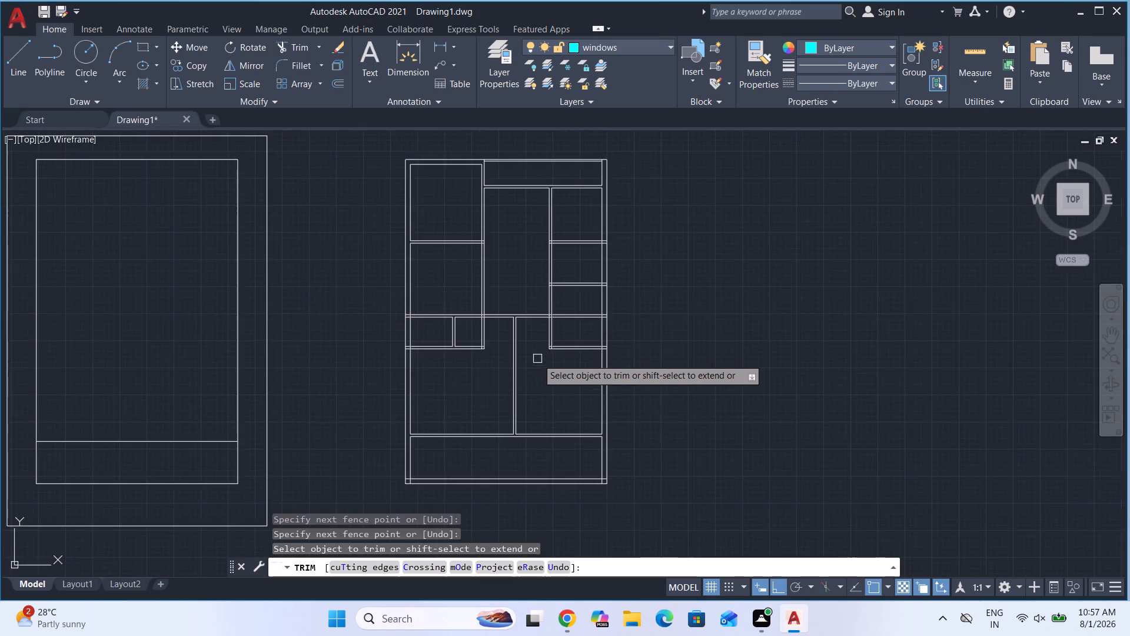
{"action": "scroll", "coordinate": [537, 359], "scroll_direction": "down", "scroll_amount": 1}
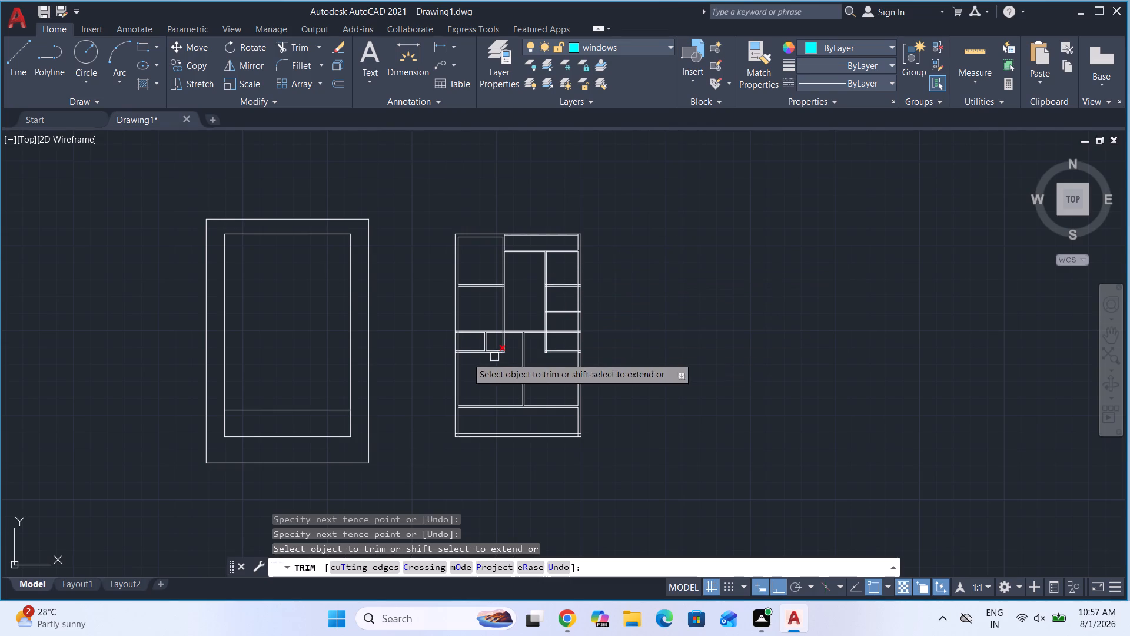
{"action": "scroll", "coordinate": [454, 360], "scroll_direction": "up", "scroll_amount": 7}
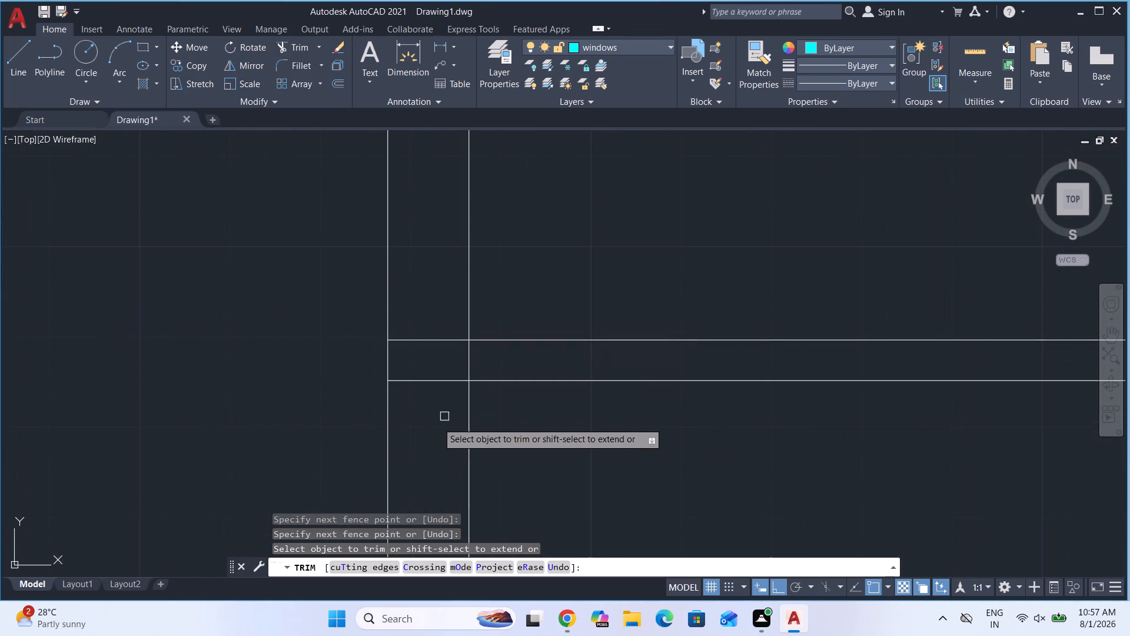
{"action": "left_click_drag", "start_coordinate": [434, 424], "coordinate": [438, 413]}
{"action": "left_click", "coordinate": [438, 303]}
{"action": "left_click", "coordinate": [448, 361]}
{"action": "left_click", "coordinate": [484, 359]}
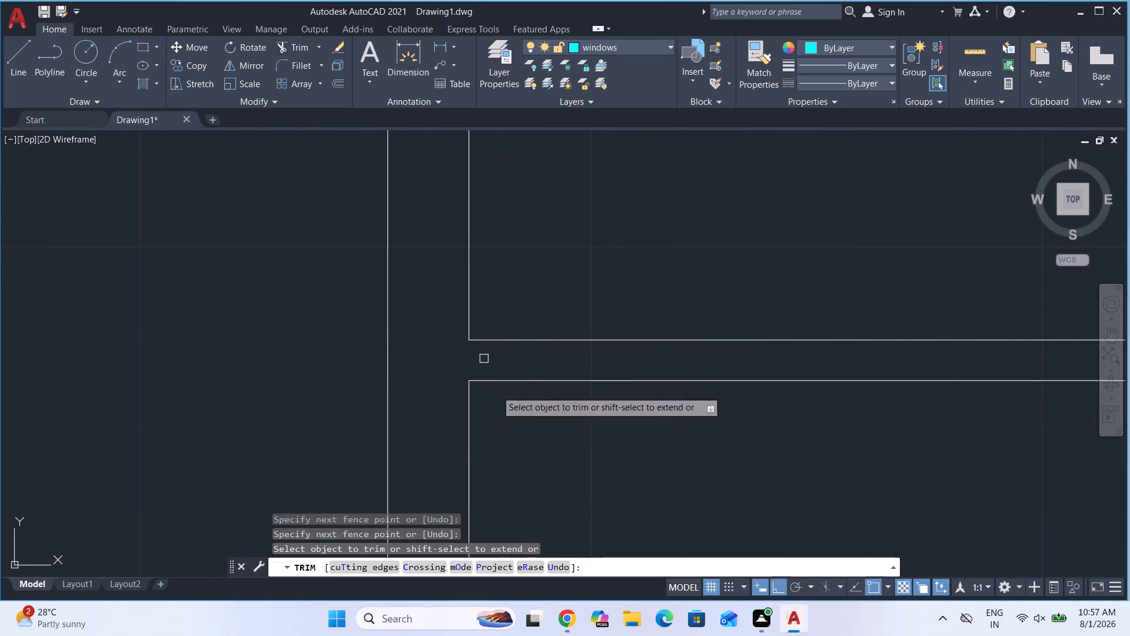
{"action": "scroll", "coordinate": [525, 442], "scroll_direction": "down", "scroll_amount": 3}
{"action": "scroll", "coordinate": [494, 288], "scroll_direction": "up", "scroll_amount": 4}
{"action": "left_click_drag", "start_coordinate": [541, 383], "coordinate": [543, 369]}
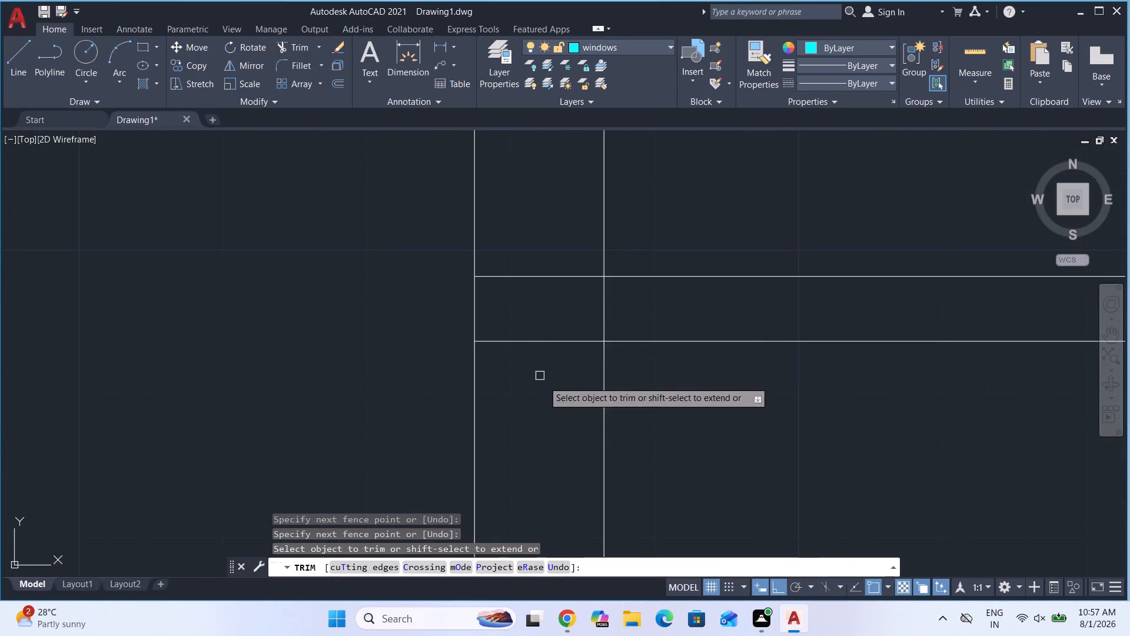
{"action": "left_click", "coordinate": [533, 243]}
{"action": "left_click", "coordinate": [557, 310]}
{"action": "left_click", "coordinate": [630, 307]}
{"action": "scroll", "coordinate": [657, 456], "scroll_direction": "down", "scroll_amount": 1}
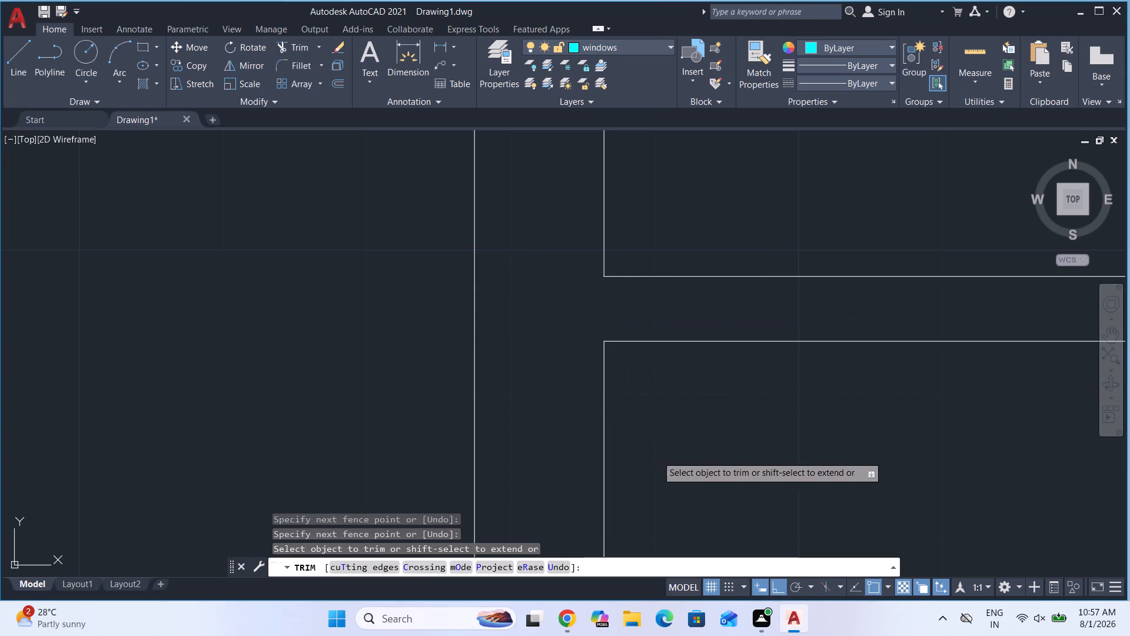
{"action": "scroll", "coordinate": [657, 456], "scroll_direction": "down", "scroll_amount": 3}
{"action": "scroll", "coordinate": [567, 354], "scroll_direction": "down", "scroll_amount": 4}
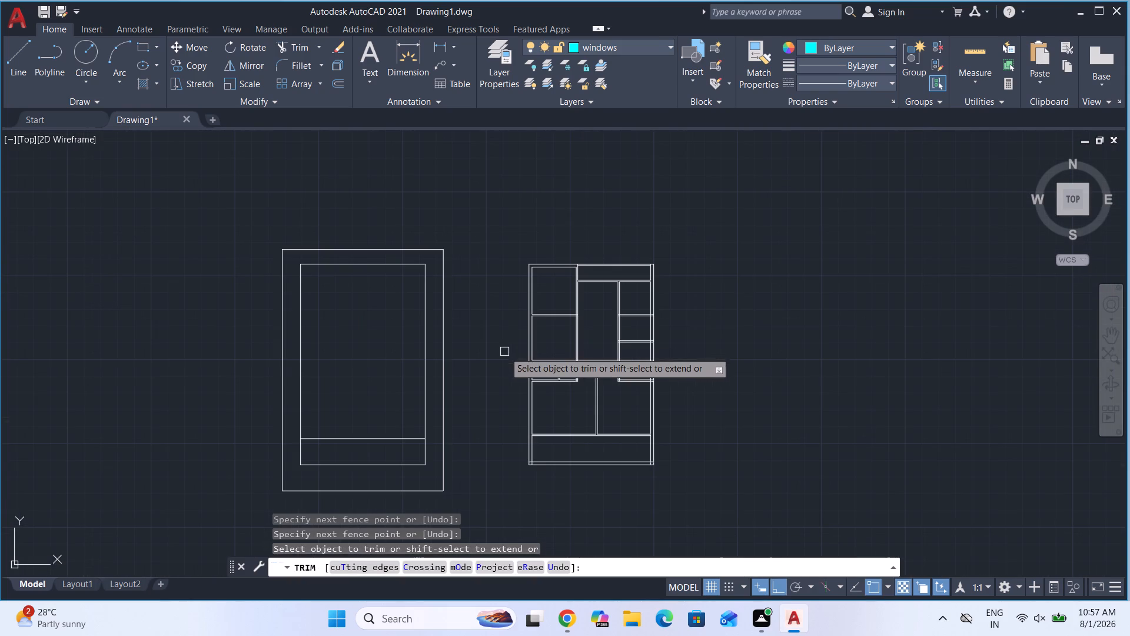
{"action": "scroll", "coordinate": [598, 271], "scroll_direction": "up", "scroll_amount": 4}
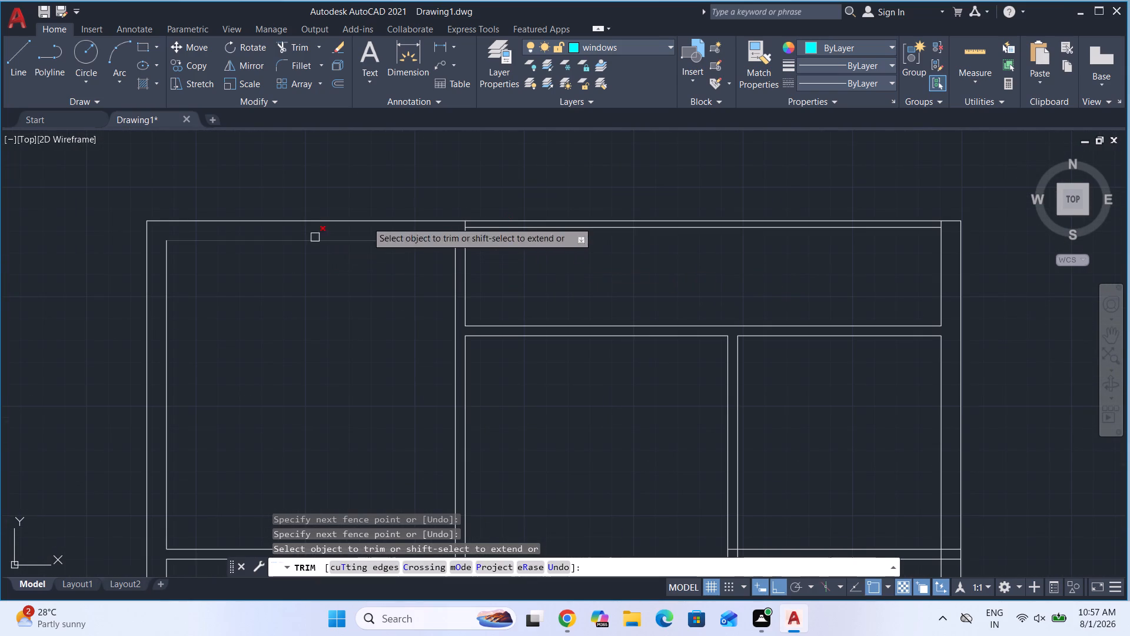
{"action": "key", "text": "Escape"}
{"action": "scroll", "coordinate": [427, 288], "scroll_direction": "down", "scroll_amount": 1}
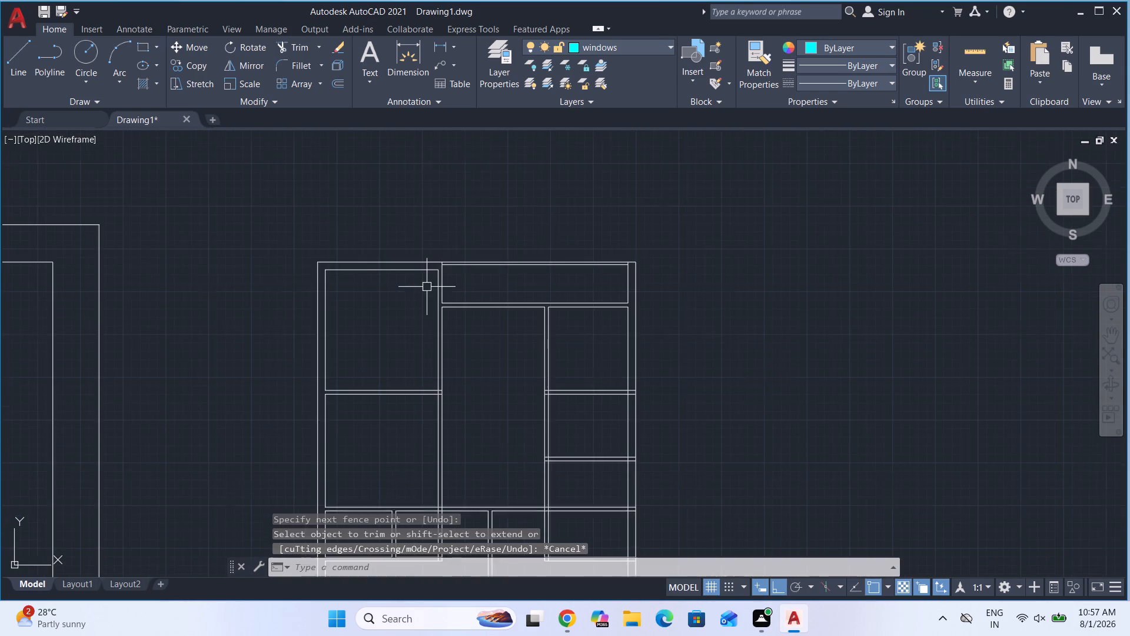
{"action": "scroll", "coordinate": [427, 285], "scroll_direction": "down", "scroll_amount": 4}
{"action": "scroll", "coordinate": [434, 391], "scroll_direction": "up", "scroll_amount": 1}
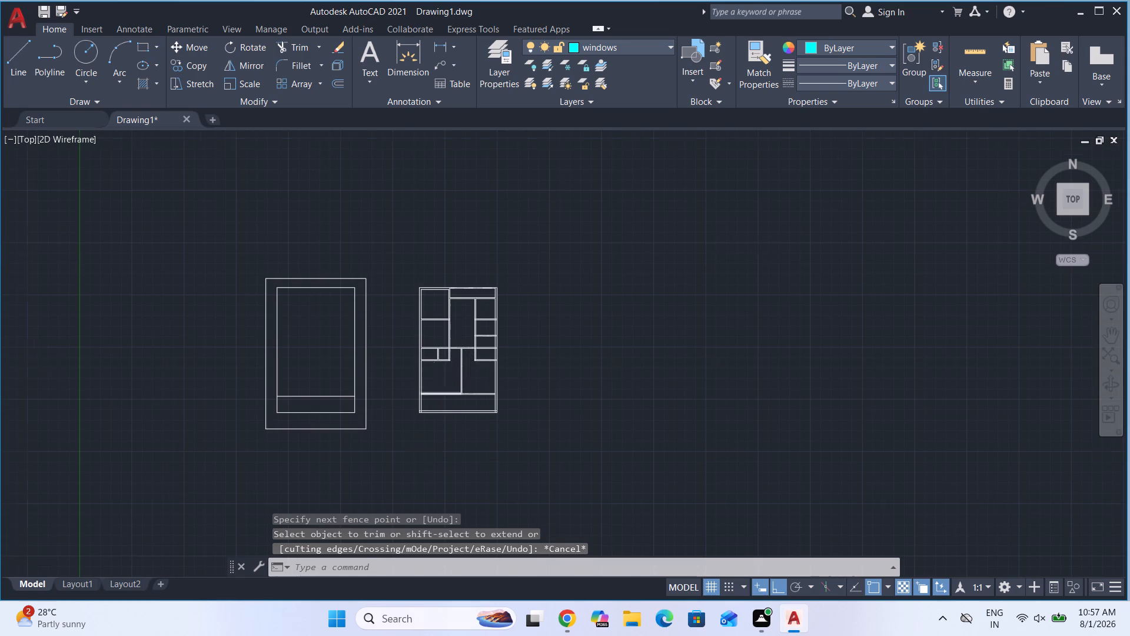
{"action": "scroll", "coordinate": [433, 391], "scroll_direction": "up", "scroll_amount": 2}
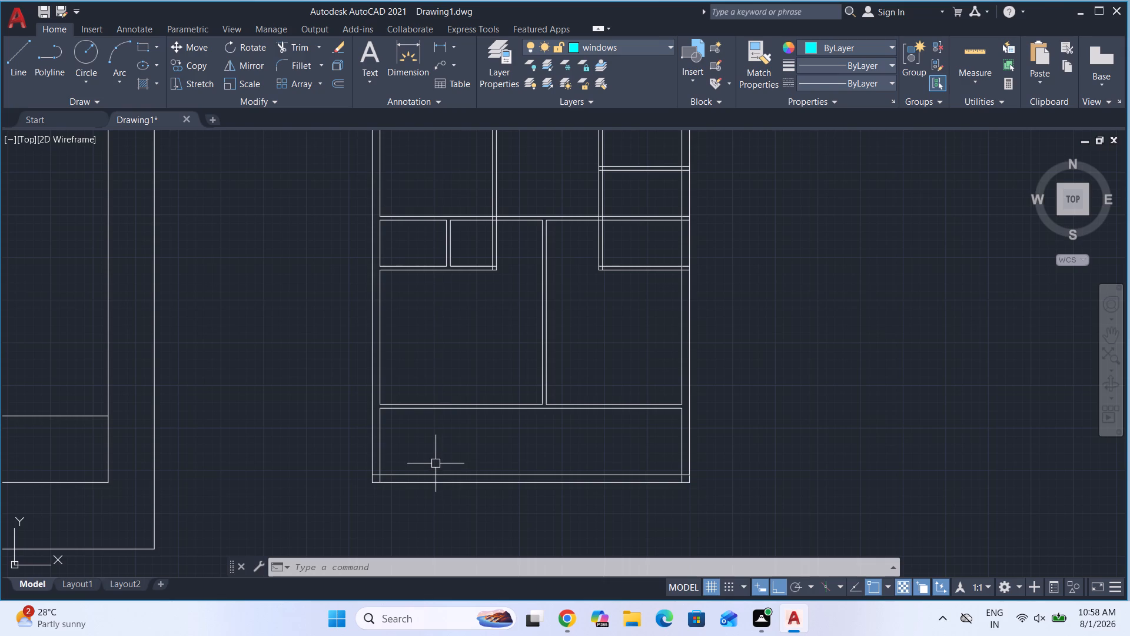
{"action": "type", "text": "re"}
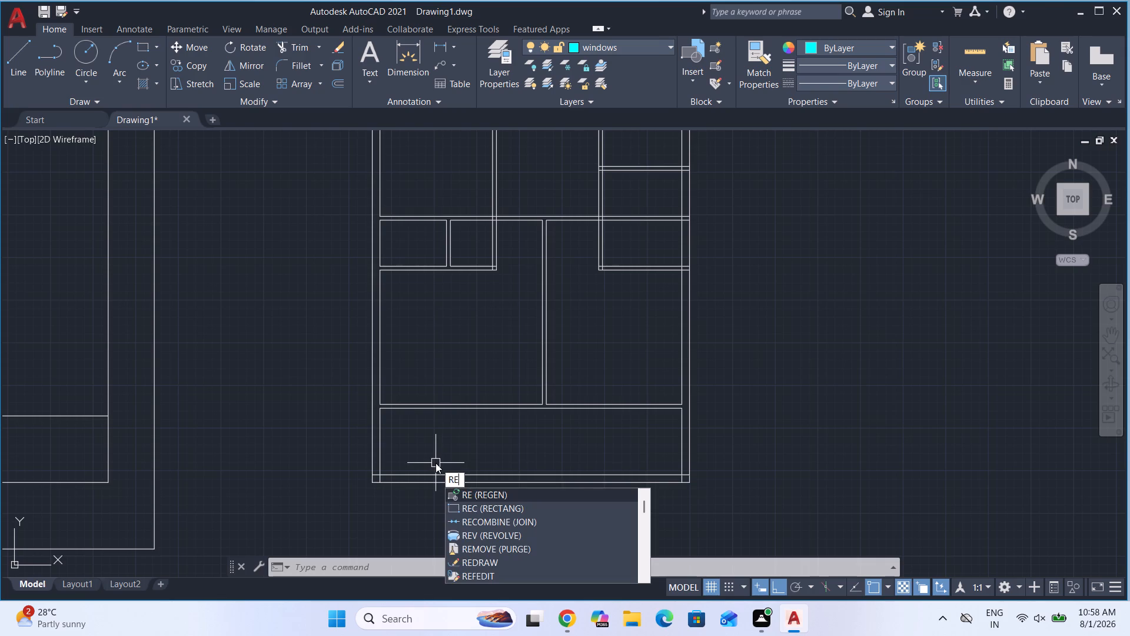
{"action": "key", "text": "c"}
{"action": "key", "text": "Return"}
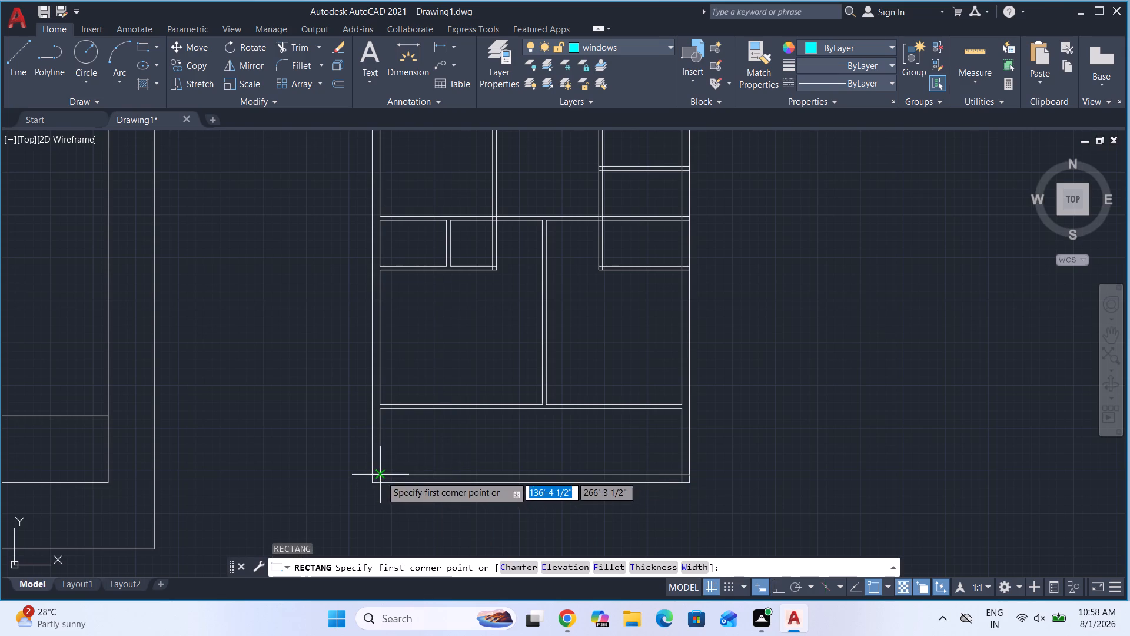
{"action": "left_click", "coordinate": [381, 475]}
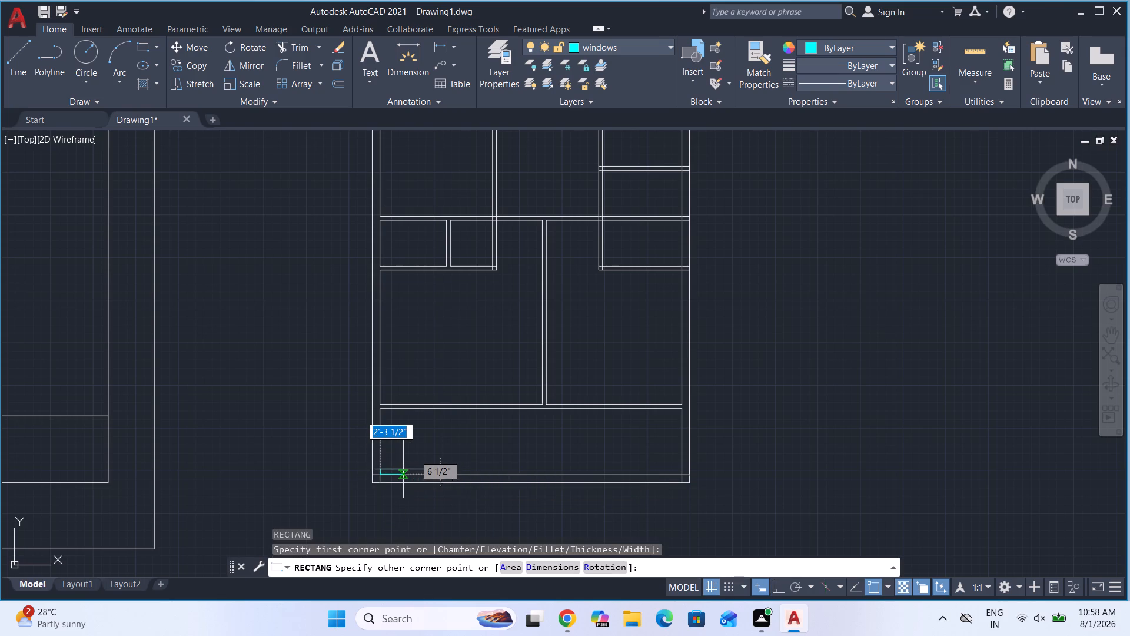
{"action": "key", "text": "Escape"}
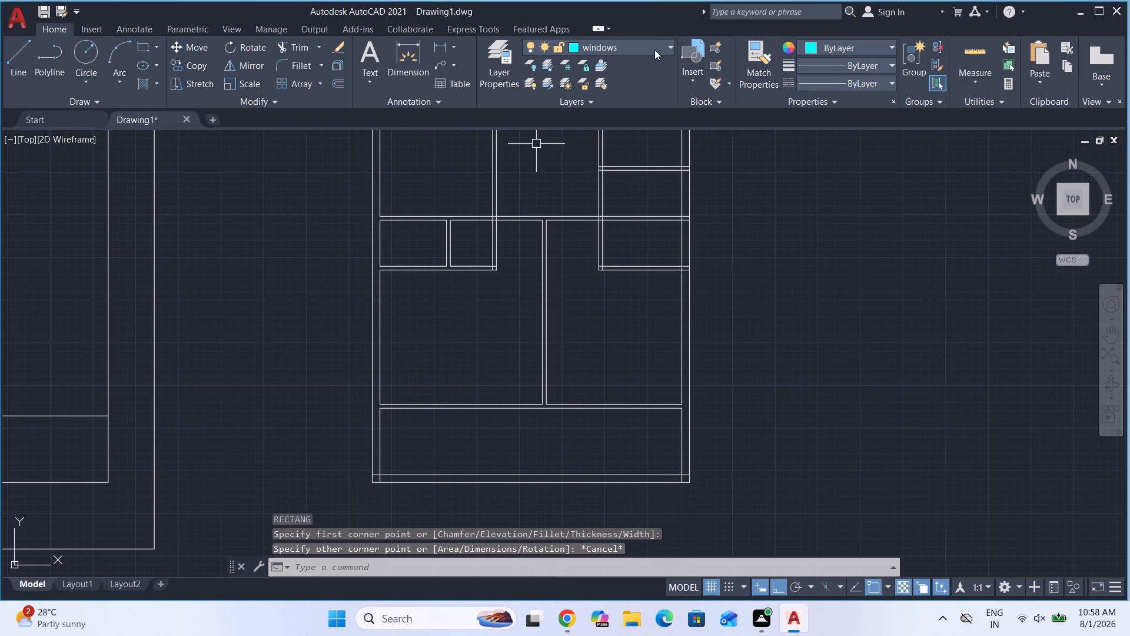
Make the walls layer the current layer.
{"action": "left_click", "coordinate": [663, 47]}
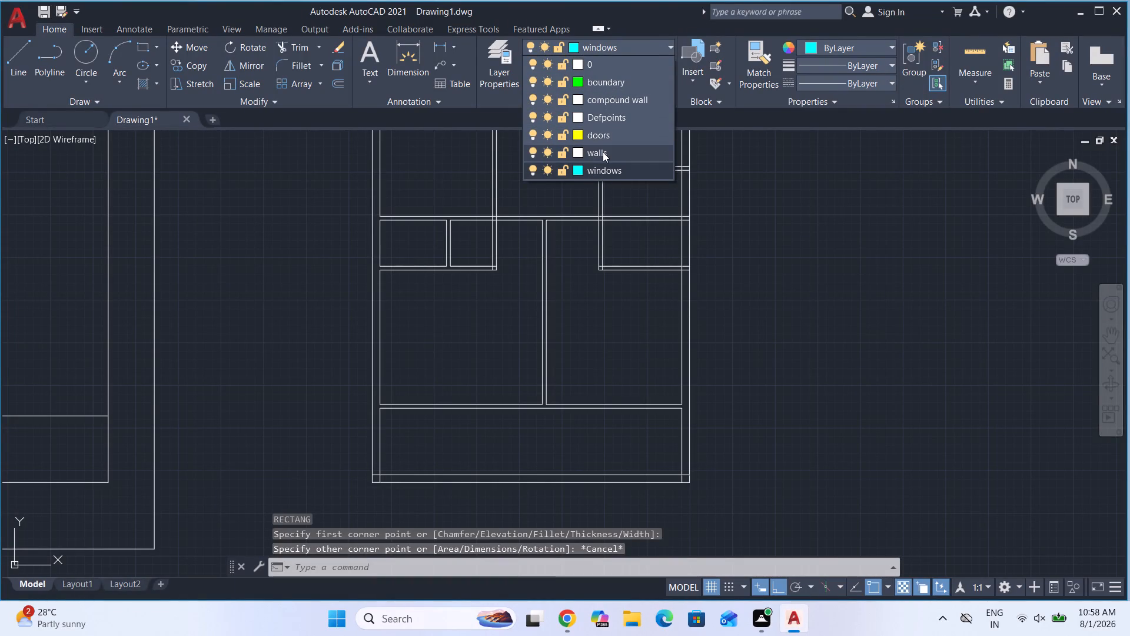
{"action": "left_click", "coordinate": [603, 152]}
Draw a rectangle 5' long by 5'9" wide from the inner lower-left corner of the plan's bottom room, extending up and right.
{"action": "key", "text": "r"}
{"action": "key", "text": "e"}
{"action": "key", "text": "c"}
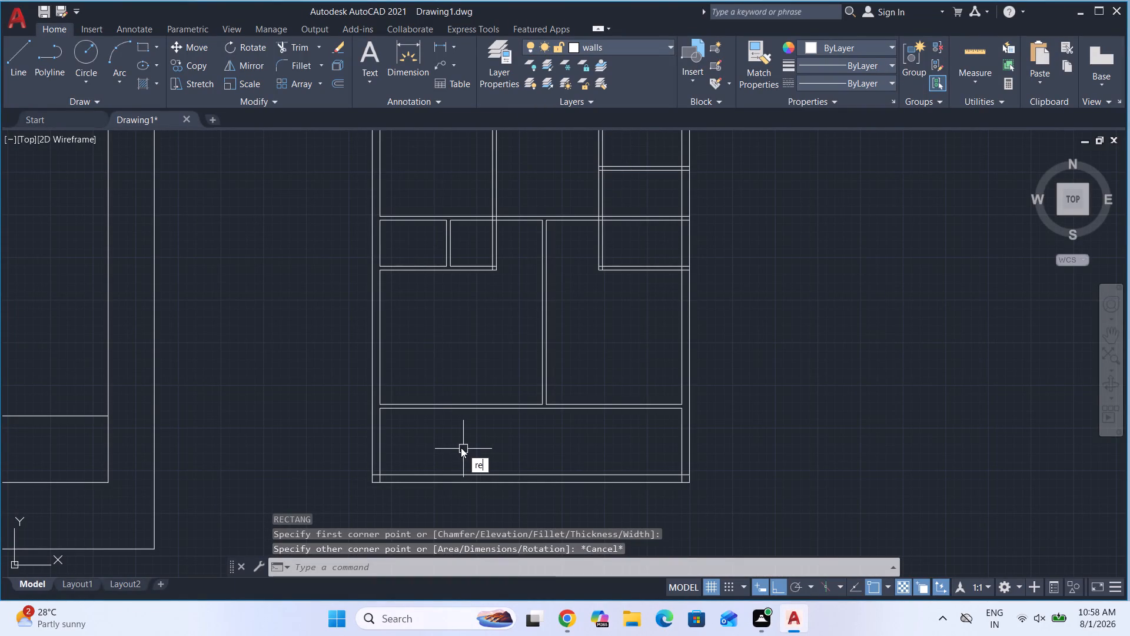
{"action": "key", "text": "Return"}
{"action": "scroll", "coordinate": [383, 475], "scroll_direction": "up", "scroll_amount": 3}
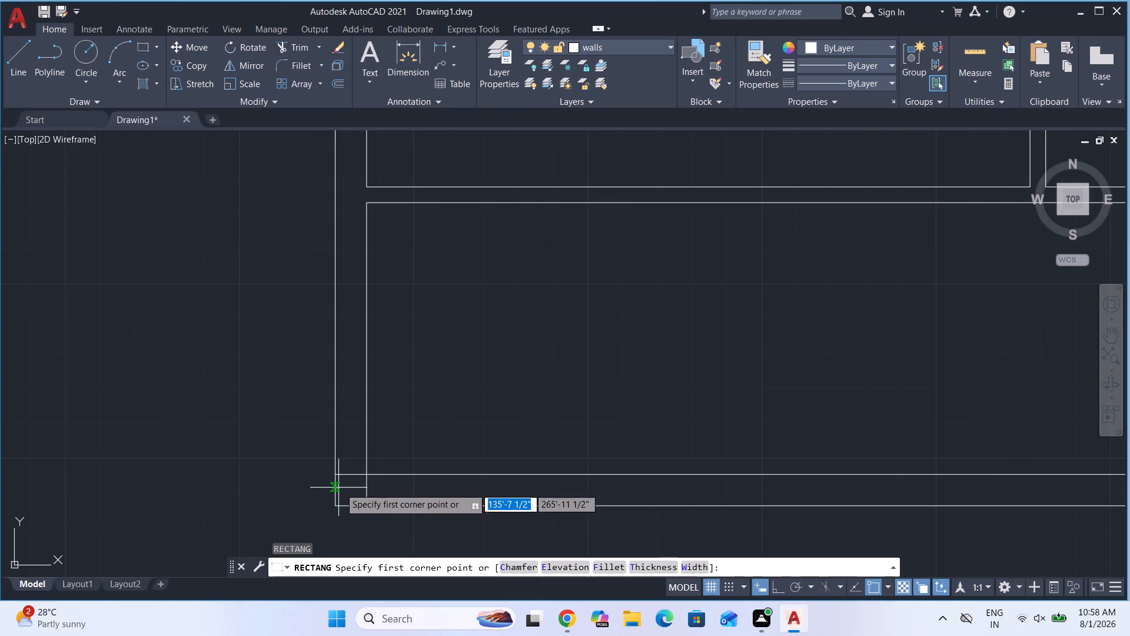
{"action": "left_click", "coordinate": [370, 473]}
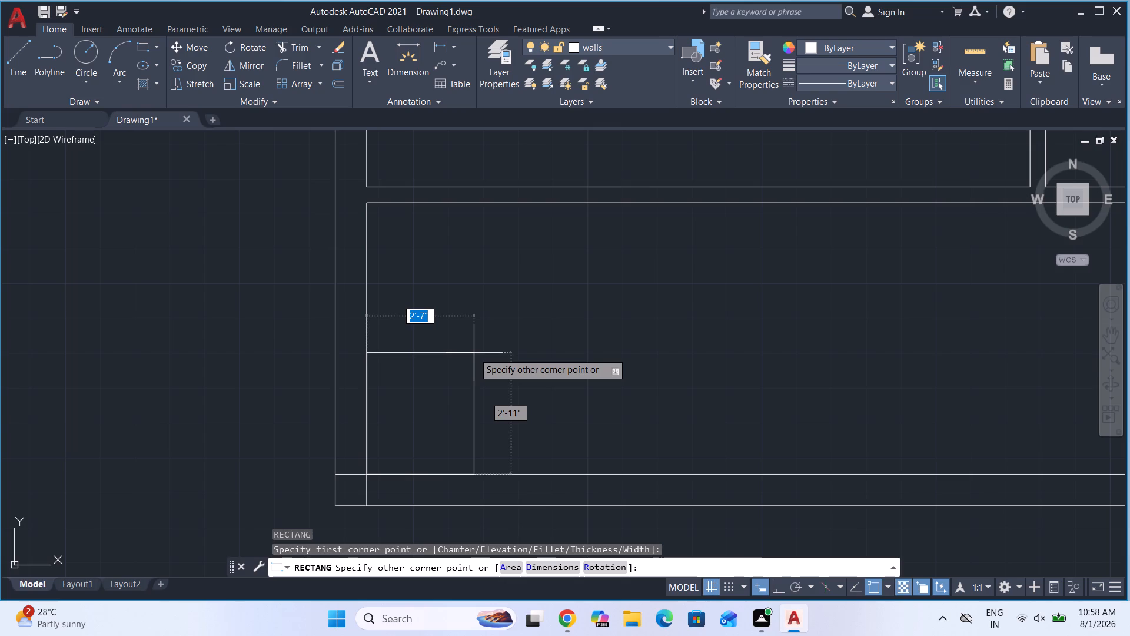
{"action": "key", "text": "d"}
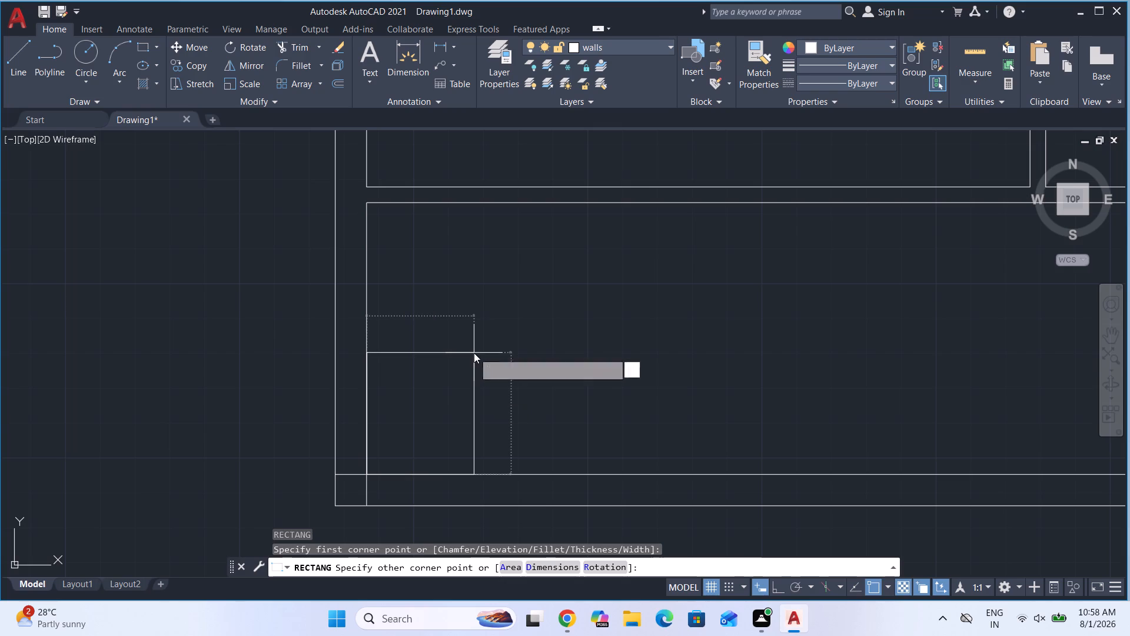
{"action": "key", "text": "Return"}
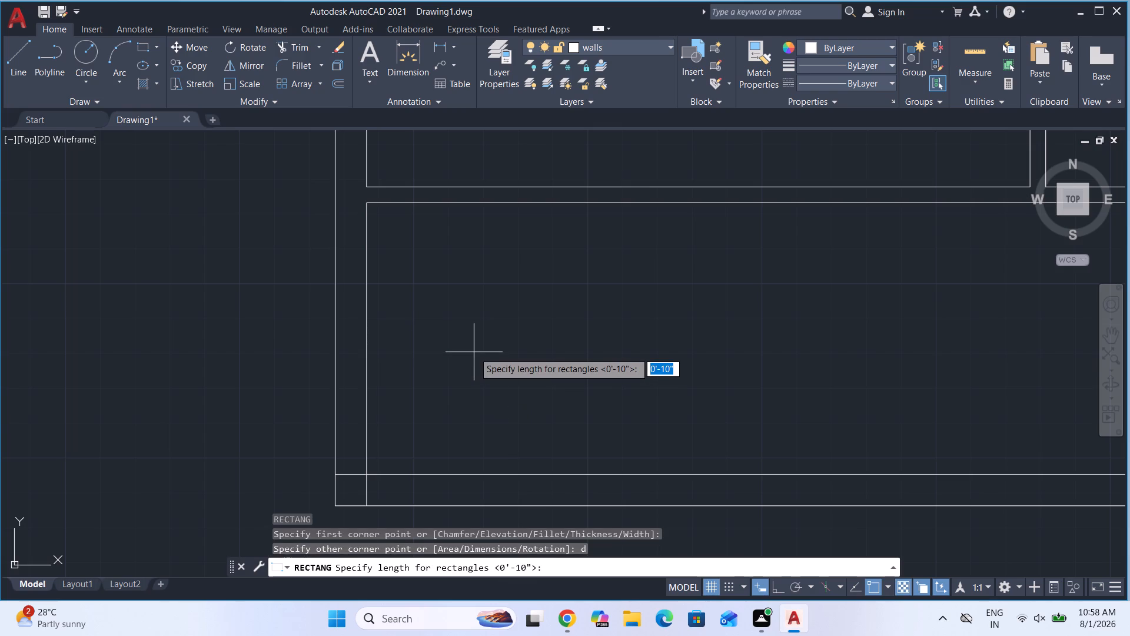
{"action": "type", "text": "5'"}
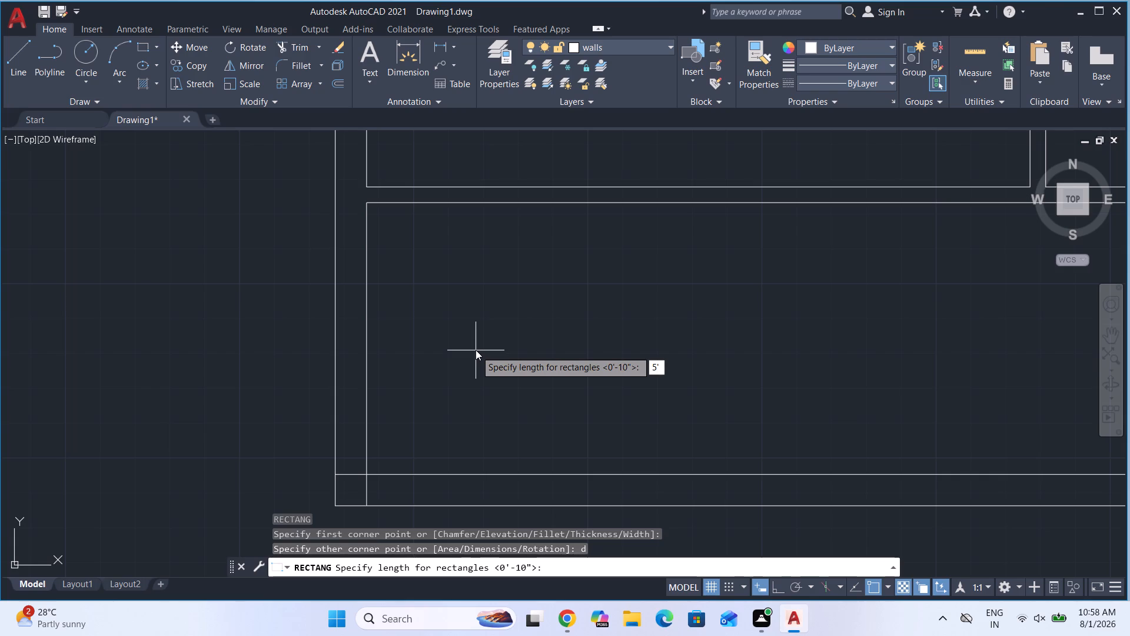
{"action": "key", "text": "Return"}
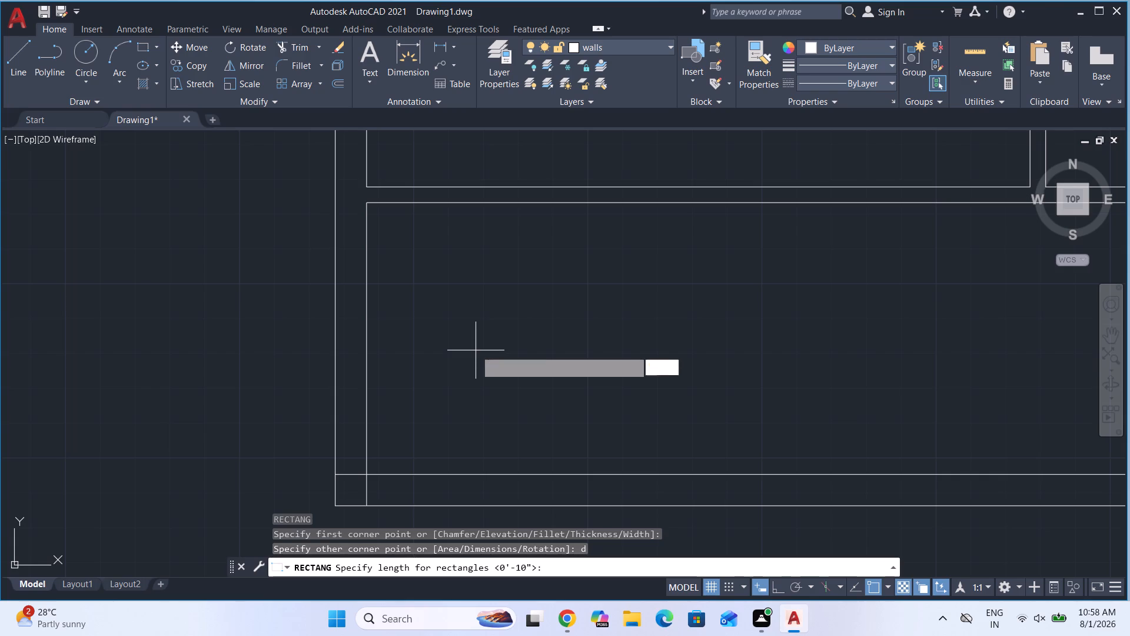
{"action": "key", "text": "5"}
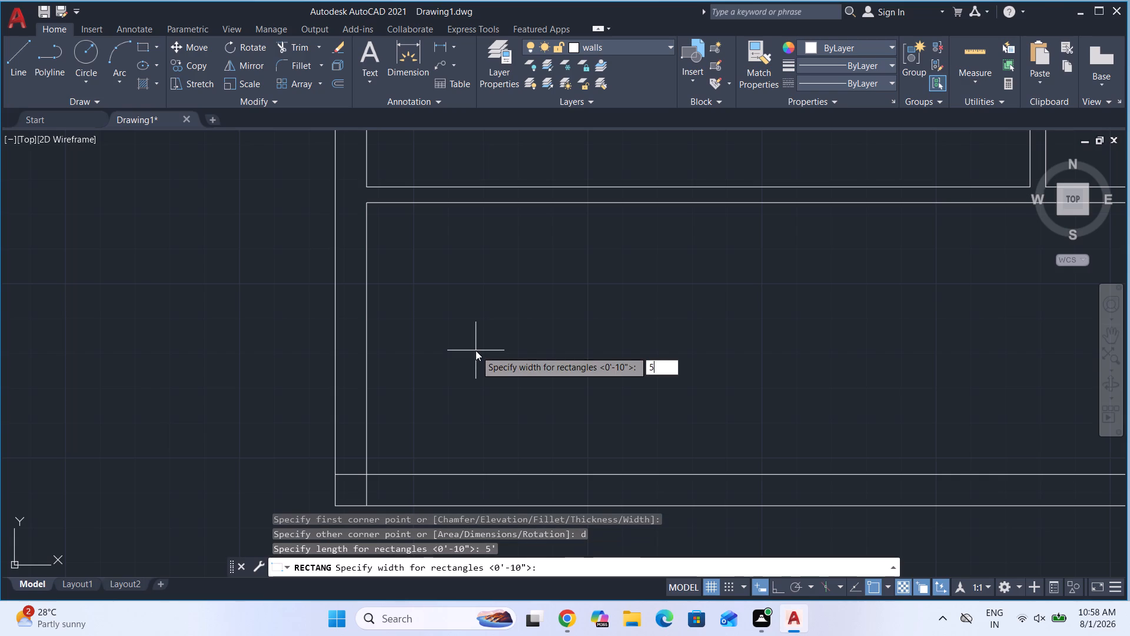
{"action": "key", "text": "apostrophe"}
{"action": "type", "text": "9\""}
{"action": "key", "text": "Return"}
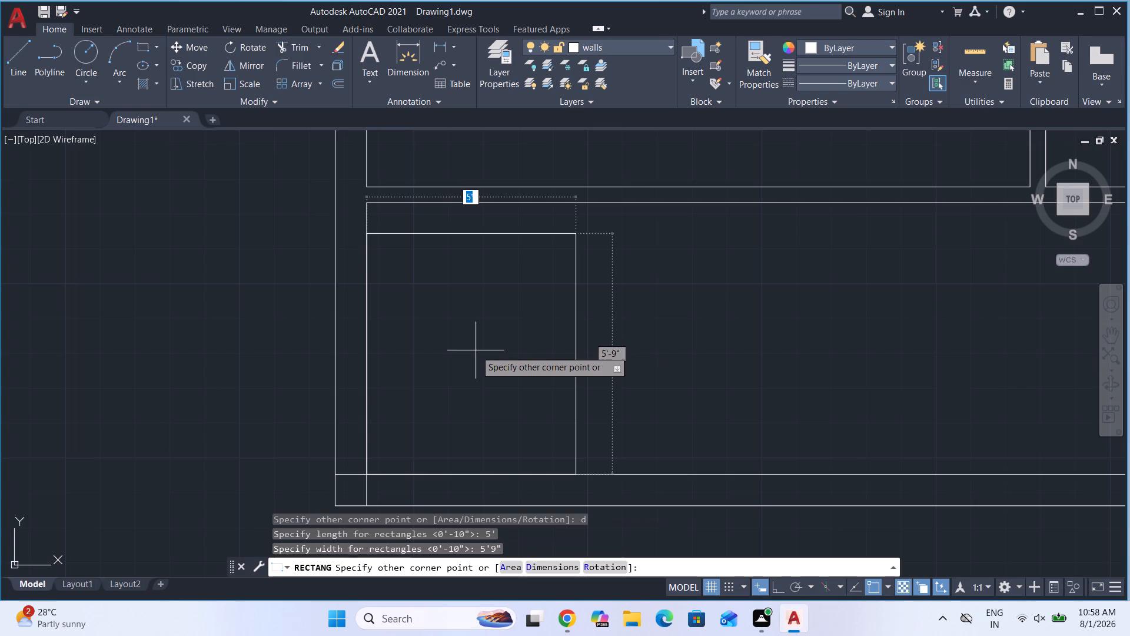
{"action": "left_click", "coordinate": [476, 350]}
{"action": "scroll", "coordinate": [414, 299], "scroll_direction": "down", "scroll_amount": 1}
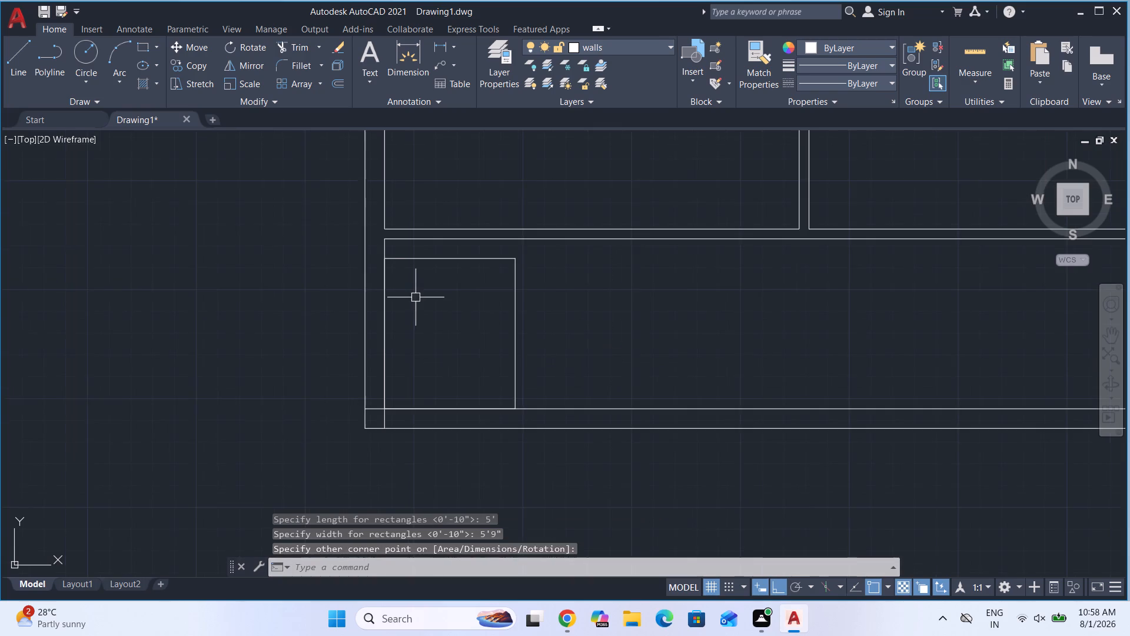
{"action": "scroll", "coordinate": [416, 297], "scroll_direction": "down", "scroll_amount": 1}
{"action": "key", "text": "Escape"}
Offset the new 5' by 5'9" rectangle outward by 9" to form its wall thickness.
{"action": "scroll", "coordinate": [420, 319], "scroll_direction": "up", "scroll_amount": 1}
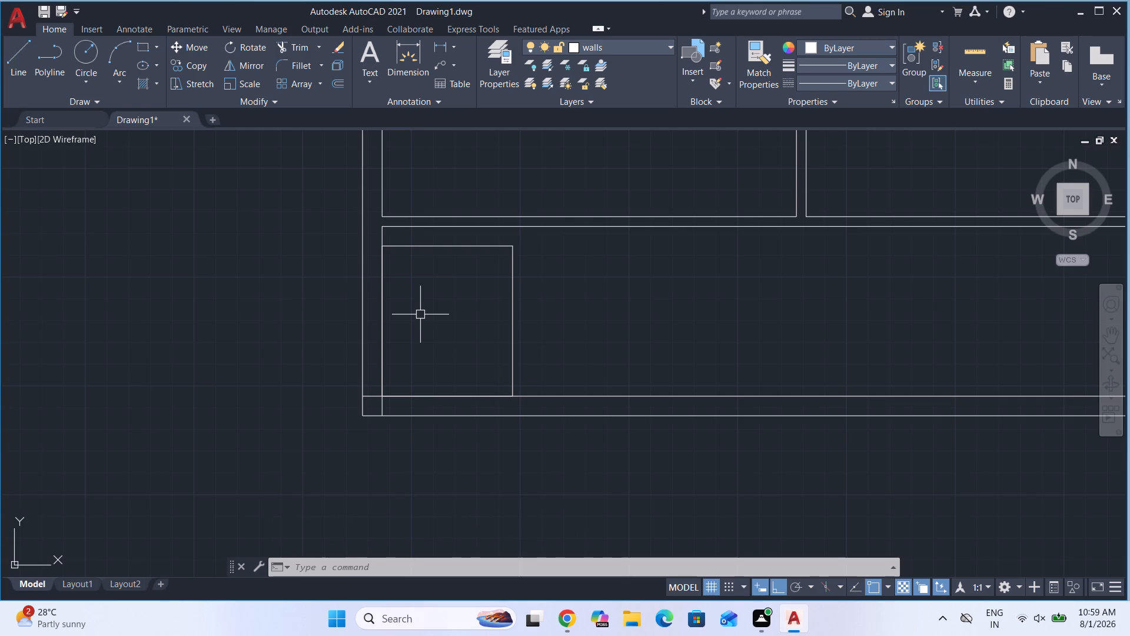
{"action": "key", "text": "o"}
{"action": "key", "text": "Return"}
{"action": "key", "text": "Return"}
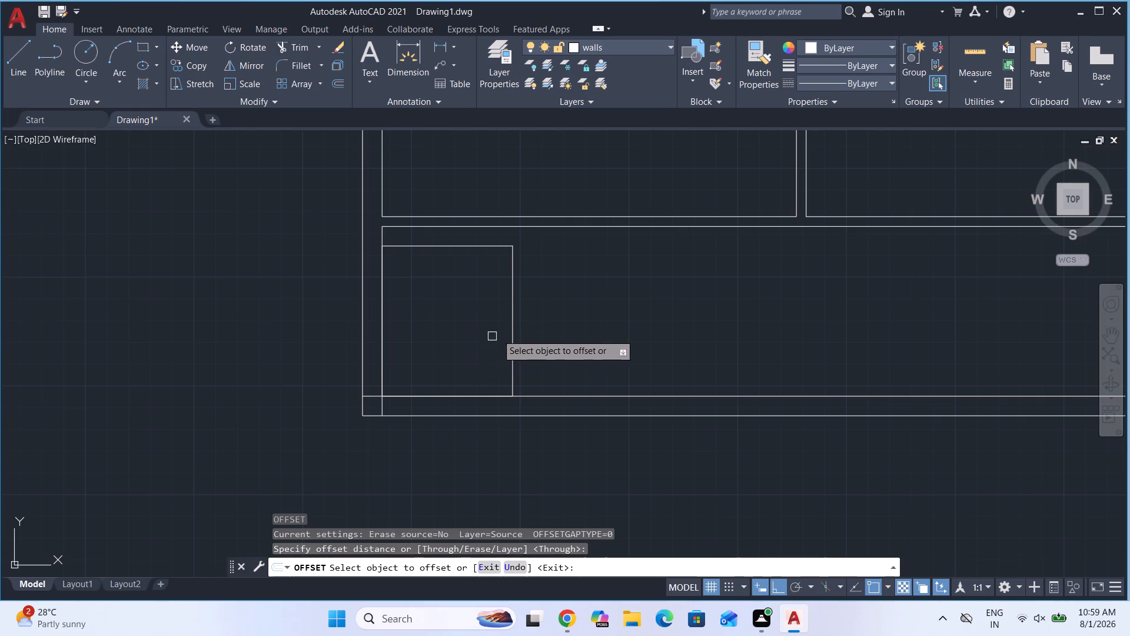
{"action": "left_click", "coordinate": [513, 326]}
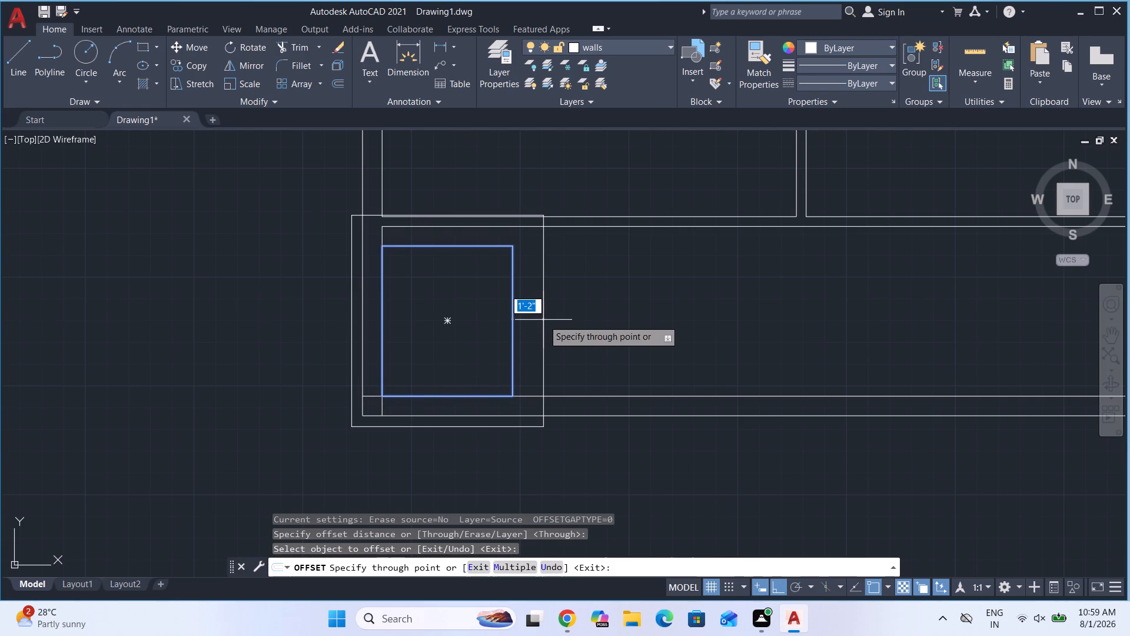
{"action": "key", "text": "9"}
{"action": "key", "text": "shift+quotedbl"}
{"action": "key", "text": "Return"}
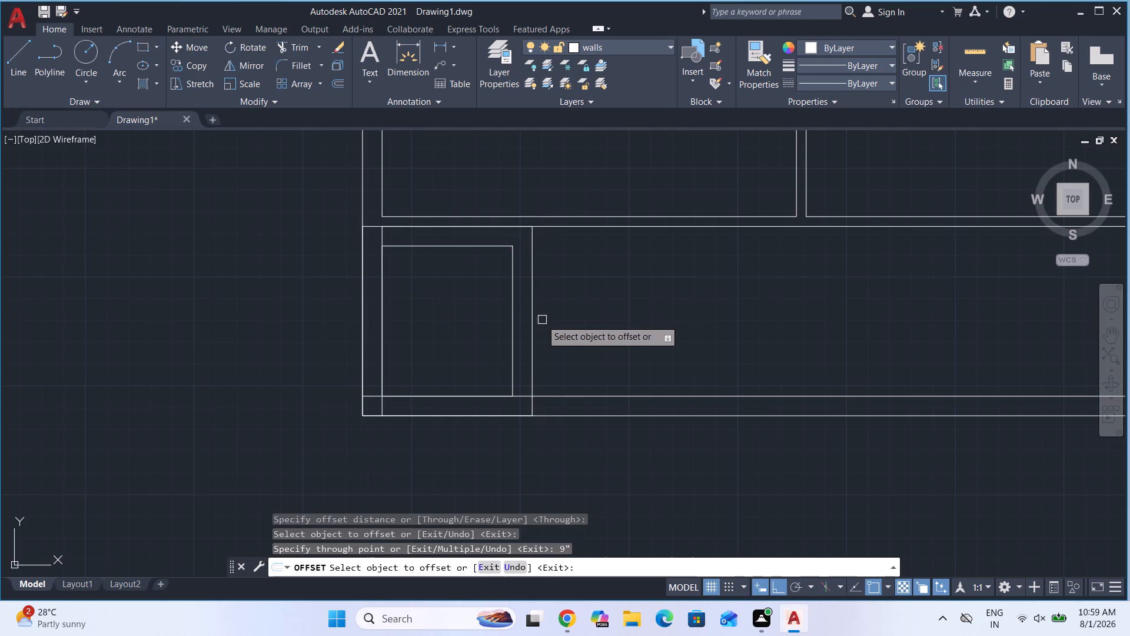
{"action": "key", "text": "Escape"}
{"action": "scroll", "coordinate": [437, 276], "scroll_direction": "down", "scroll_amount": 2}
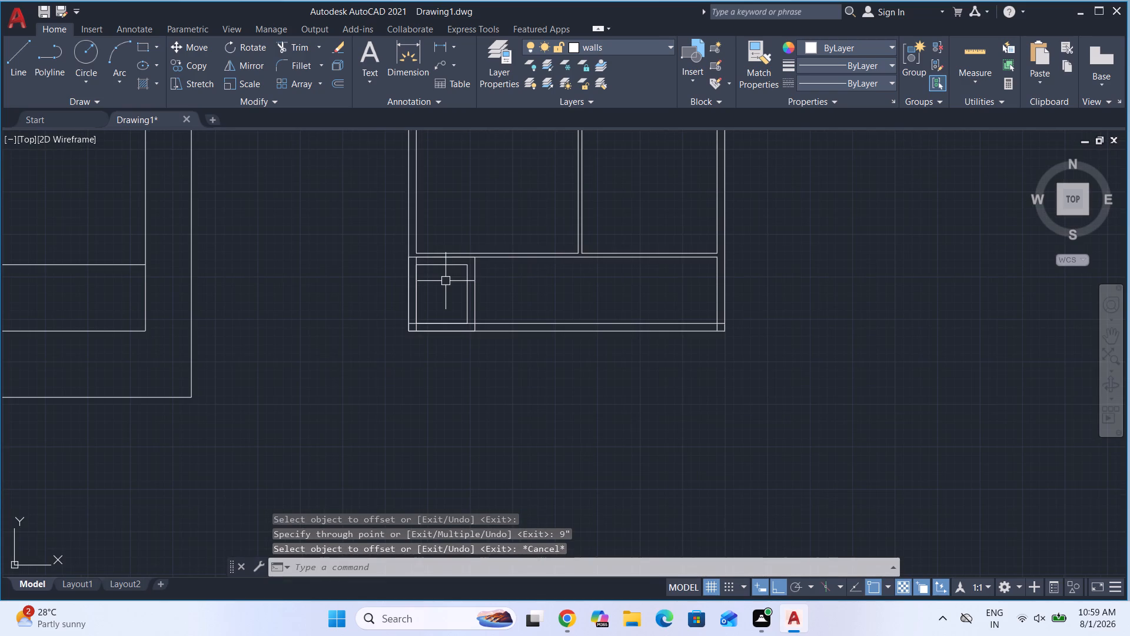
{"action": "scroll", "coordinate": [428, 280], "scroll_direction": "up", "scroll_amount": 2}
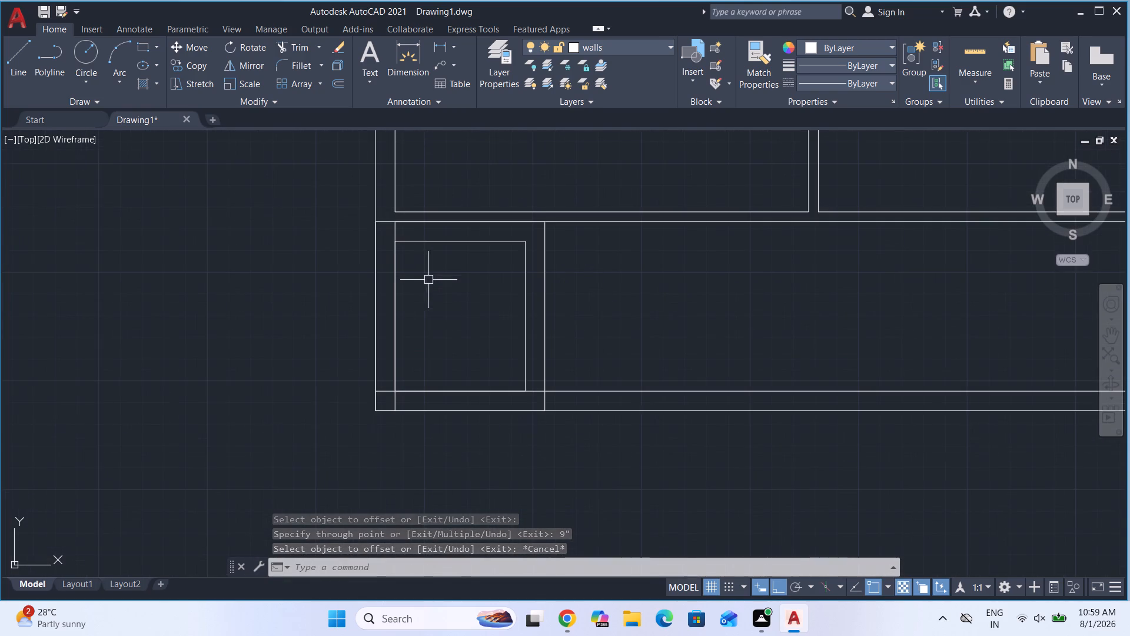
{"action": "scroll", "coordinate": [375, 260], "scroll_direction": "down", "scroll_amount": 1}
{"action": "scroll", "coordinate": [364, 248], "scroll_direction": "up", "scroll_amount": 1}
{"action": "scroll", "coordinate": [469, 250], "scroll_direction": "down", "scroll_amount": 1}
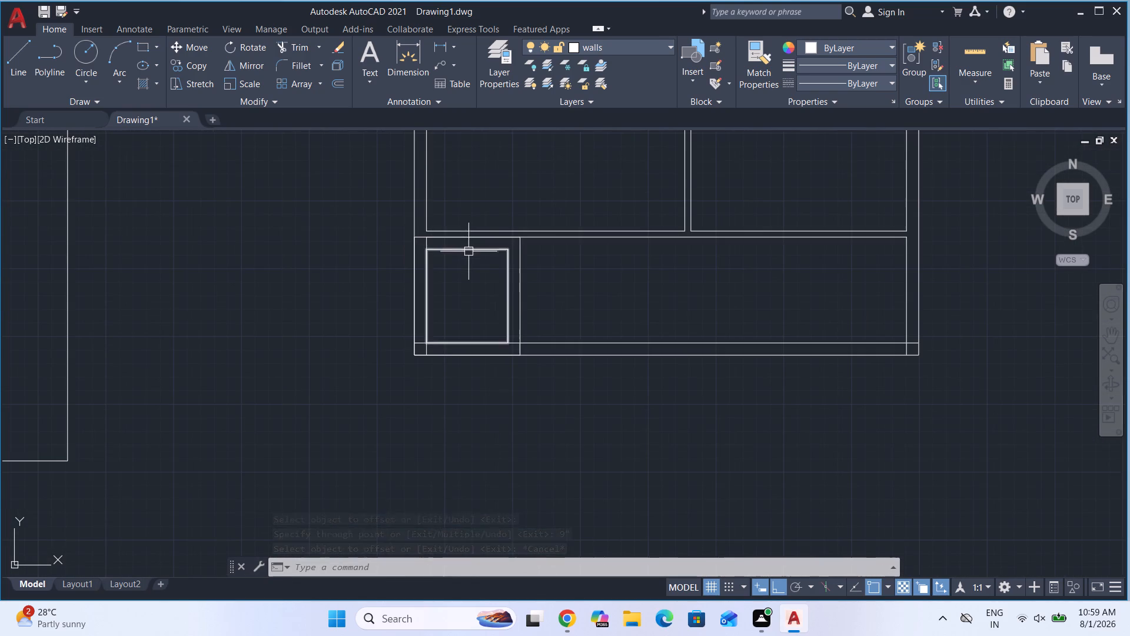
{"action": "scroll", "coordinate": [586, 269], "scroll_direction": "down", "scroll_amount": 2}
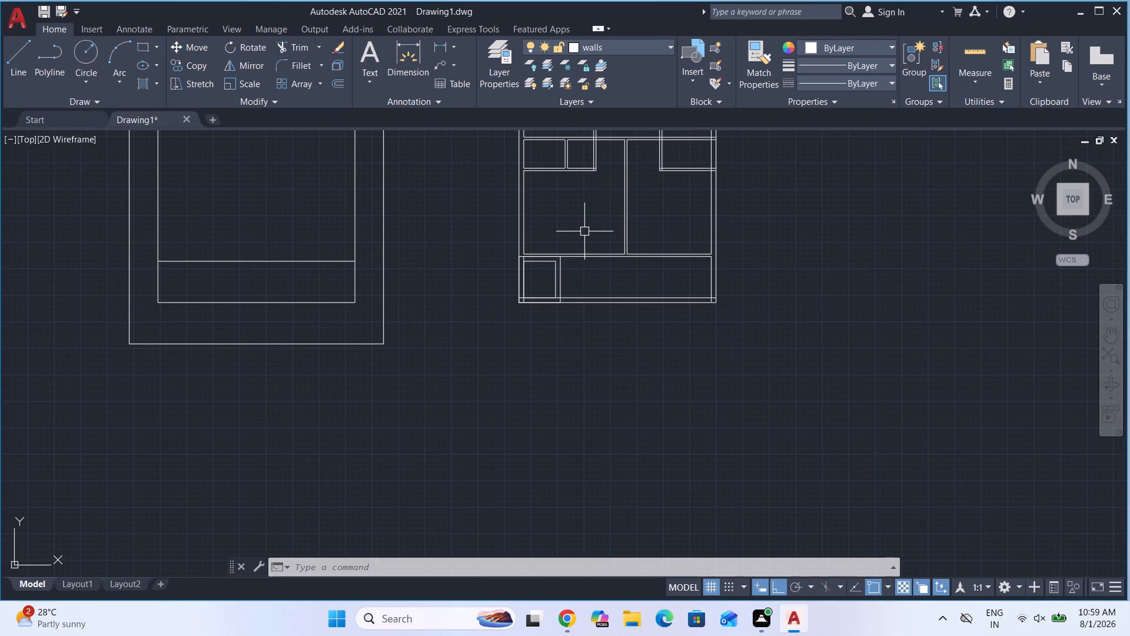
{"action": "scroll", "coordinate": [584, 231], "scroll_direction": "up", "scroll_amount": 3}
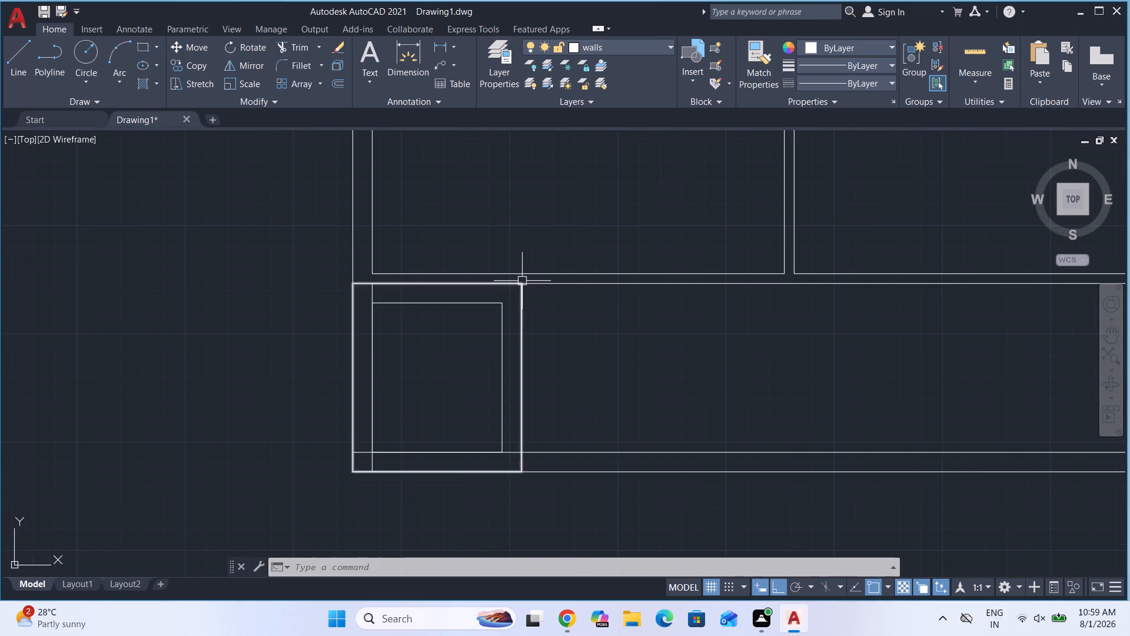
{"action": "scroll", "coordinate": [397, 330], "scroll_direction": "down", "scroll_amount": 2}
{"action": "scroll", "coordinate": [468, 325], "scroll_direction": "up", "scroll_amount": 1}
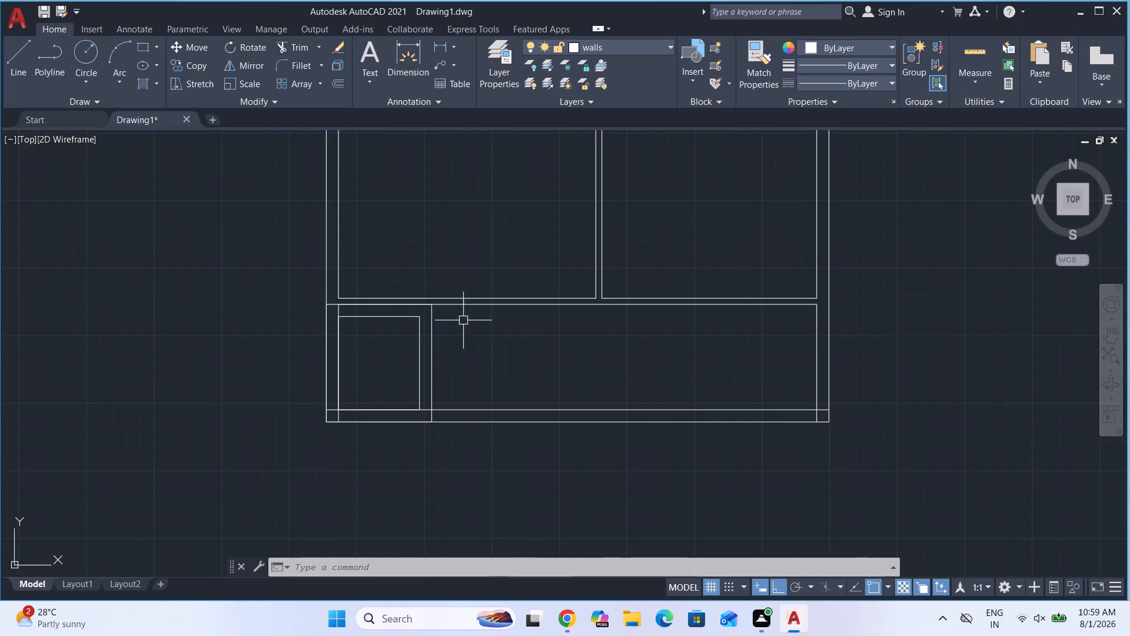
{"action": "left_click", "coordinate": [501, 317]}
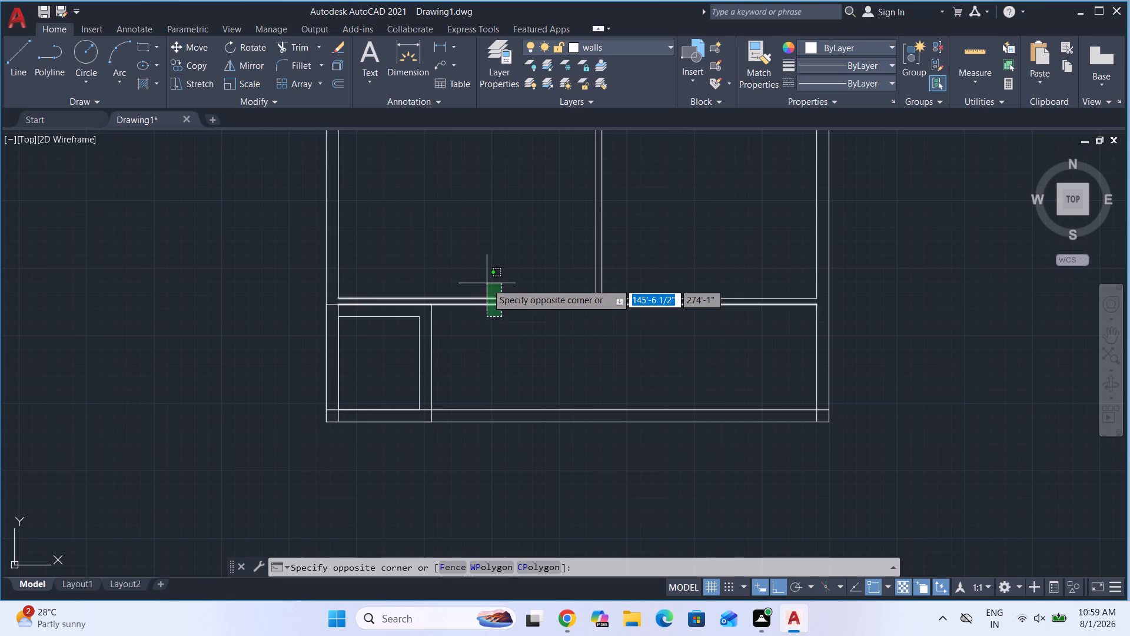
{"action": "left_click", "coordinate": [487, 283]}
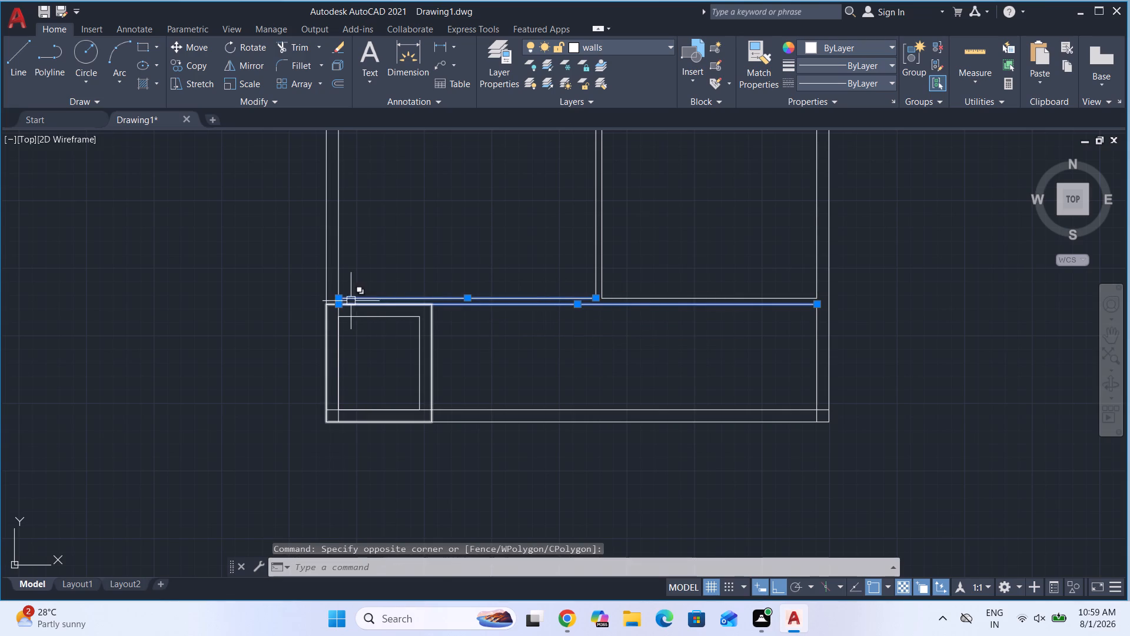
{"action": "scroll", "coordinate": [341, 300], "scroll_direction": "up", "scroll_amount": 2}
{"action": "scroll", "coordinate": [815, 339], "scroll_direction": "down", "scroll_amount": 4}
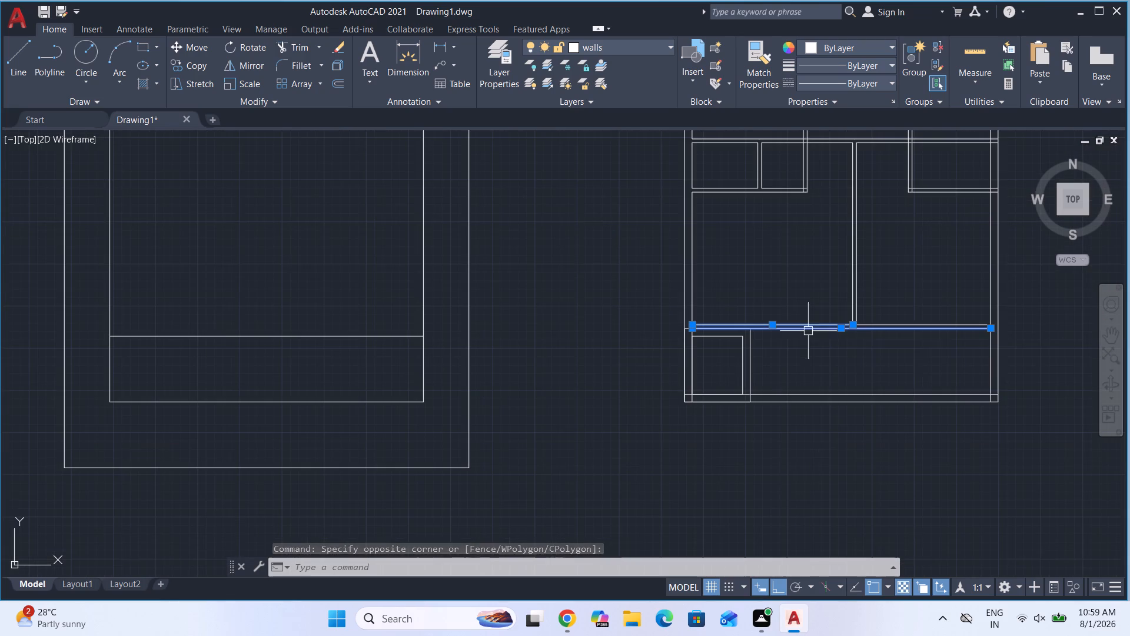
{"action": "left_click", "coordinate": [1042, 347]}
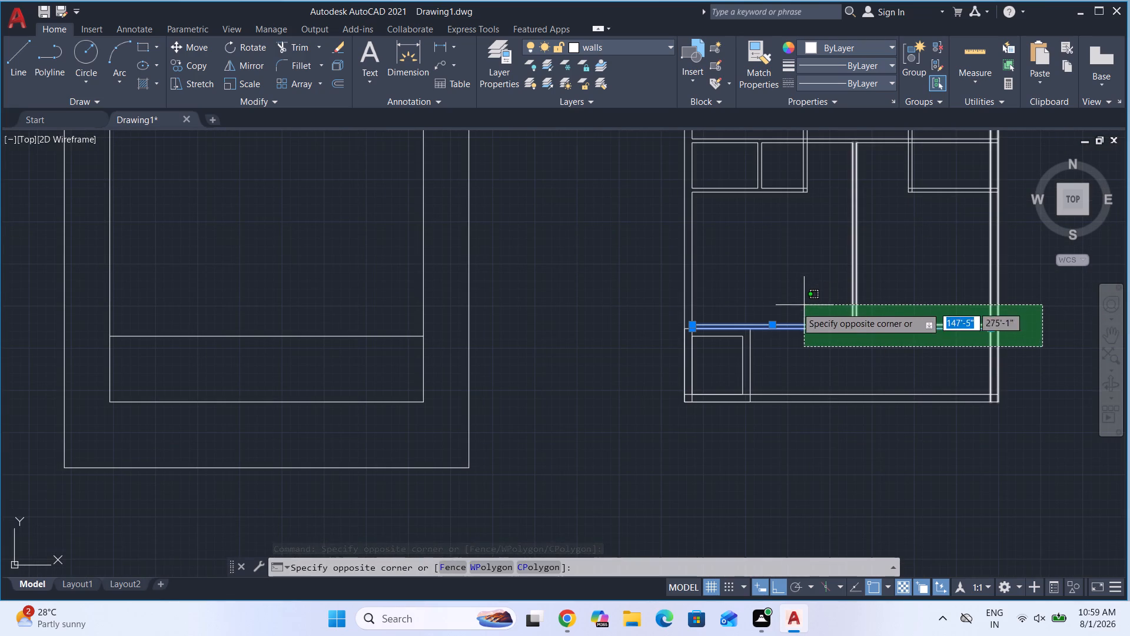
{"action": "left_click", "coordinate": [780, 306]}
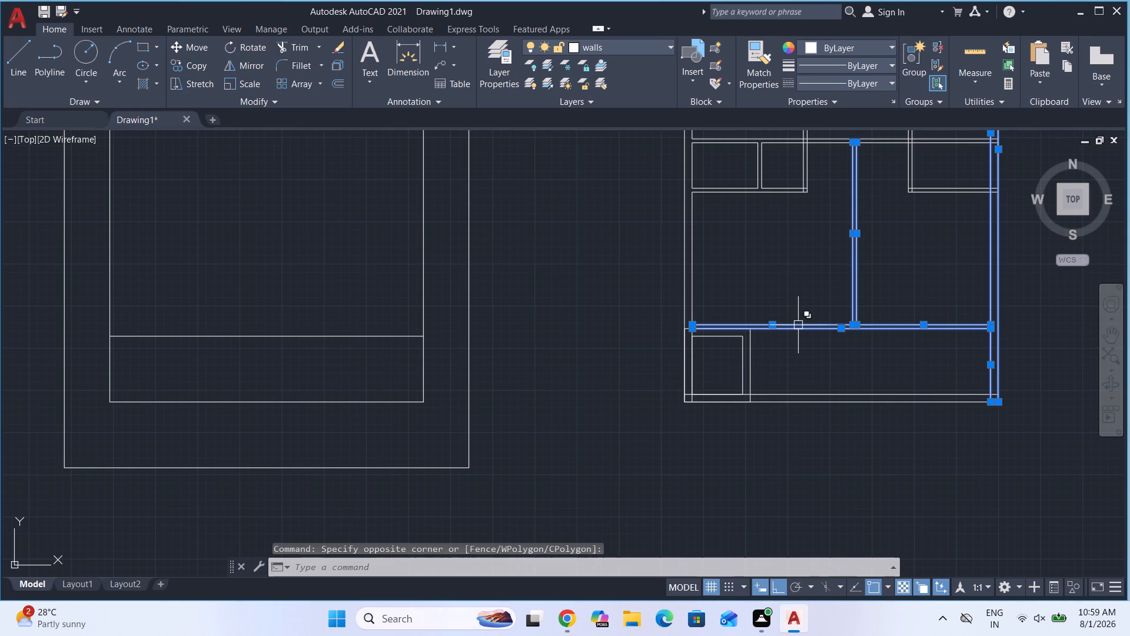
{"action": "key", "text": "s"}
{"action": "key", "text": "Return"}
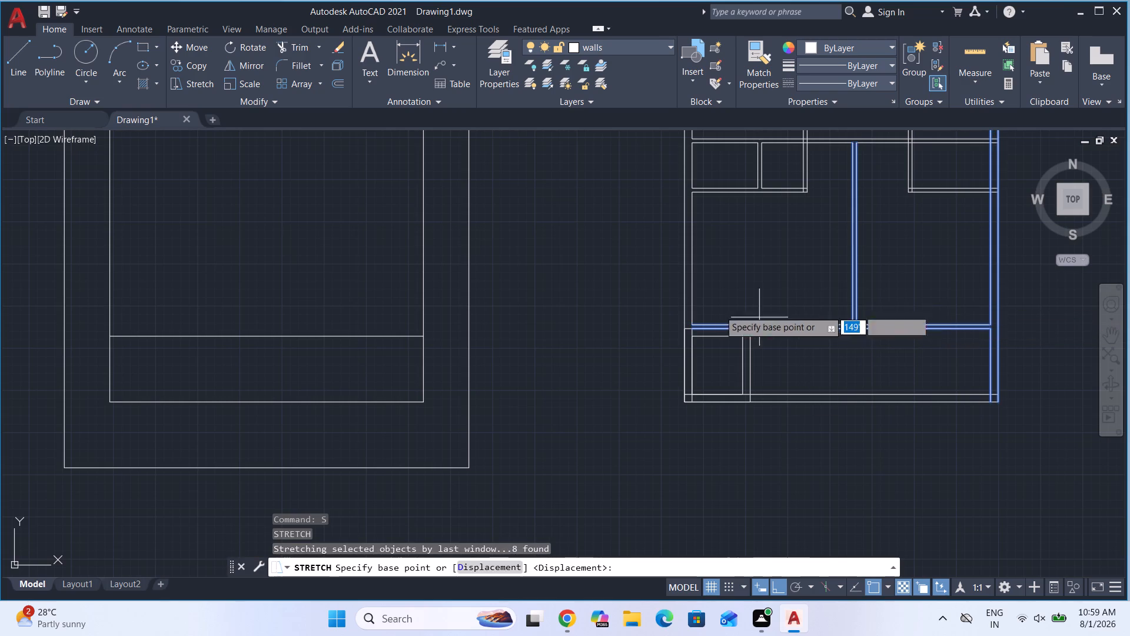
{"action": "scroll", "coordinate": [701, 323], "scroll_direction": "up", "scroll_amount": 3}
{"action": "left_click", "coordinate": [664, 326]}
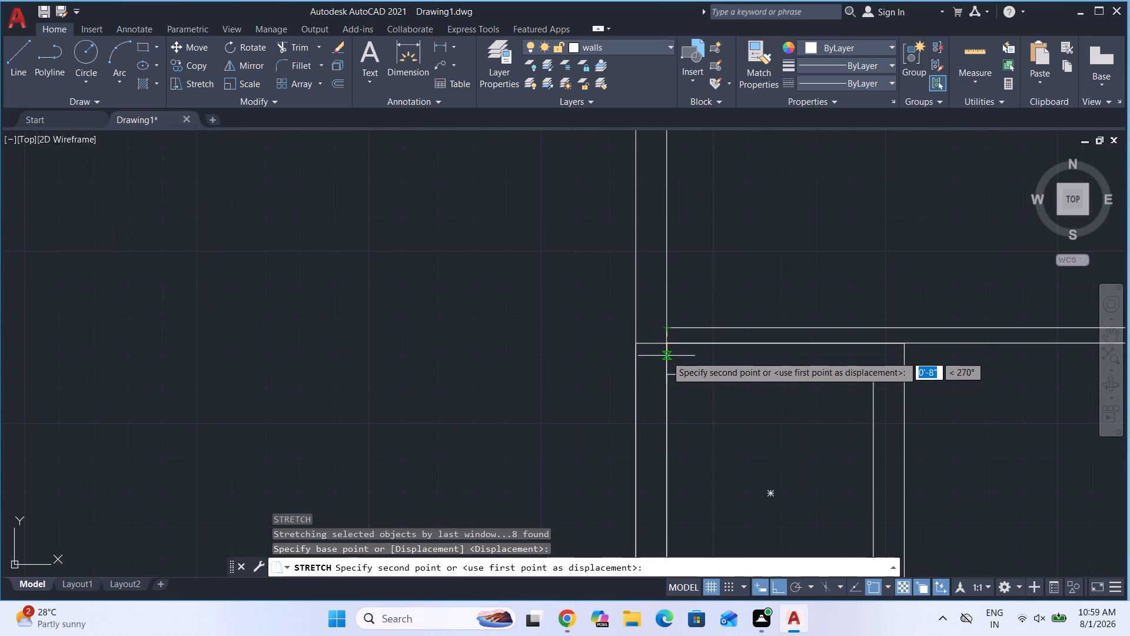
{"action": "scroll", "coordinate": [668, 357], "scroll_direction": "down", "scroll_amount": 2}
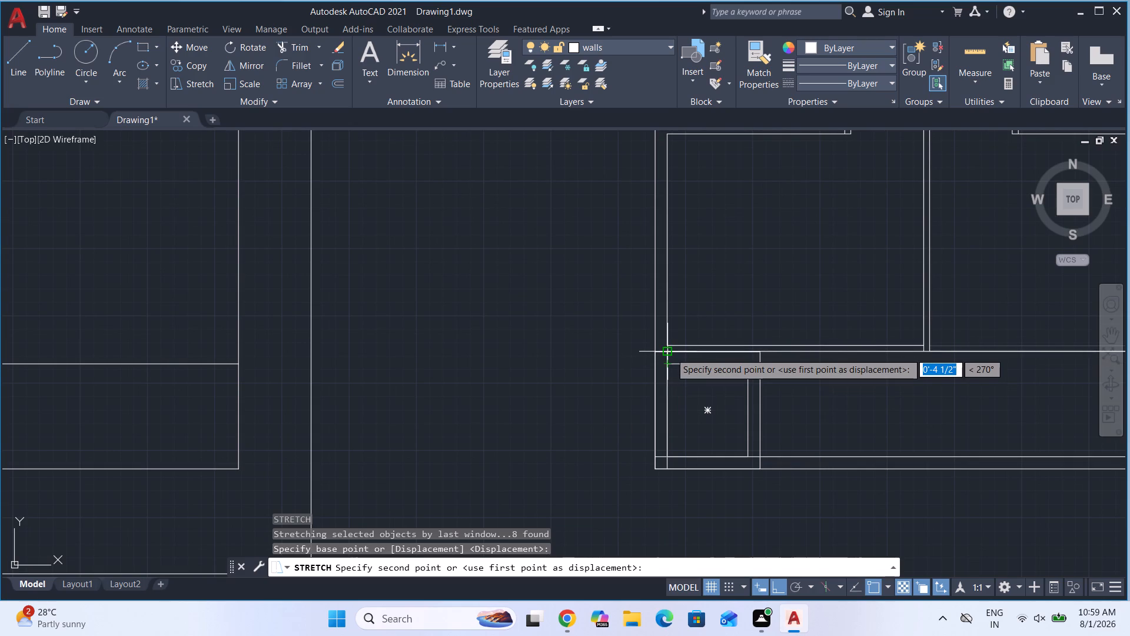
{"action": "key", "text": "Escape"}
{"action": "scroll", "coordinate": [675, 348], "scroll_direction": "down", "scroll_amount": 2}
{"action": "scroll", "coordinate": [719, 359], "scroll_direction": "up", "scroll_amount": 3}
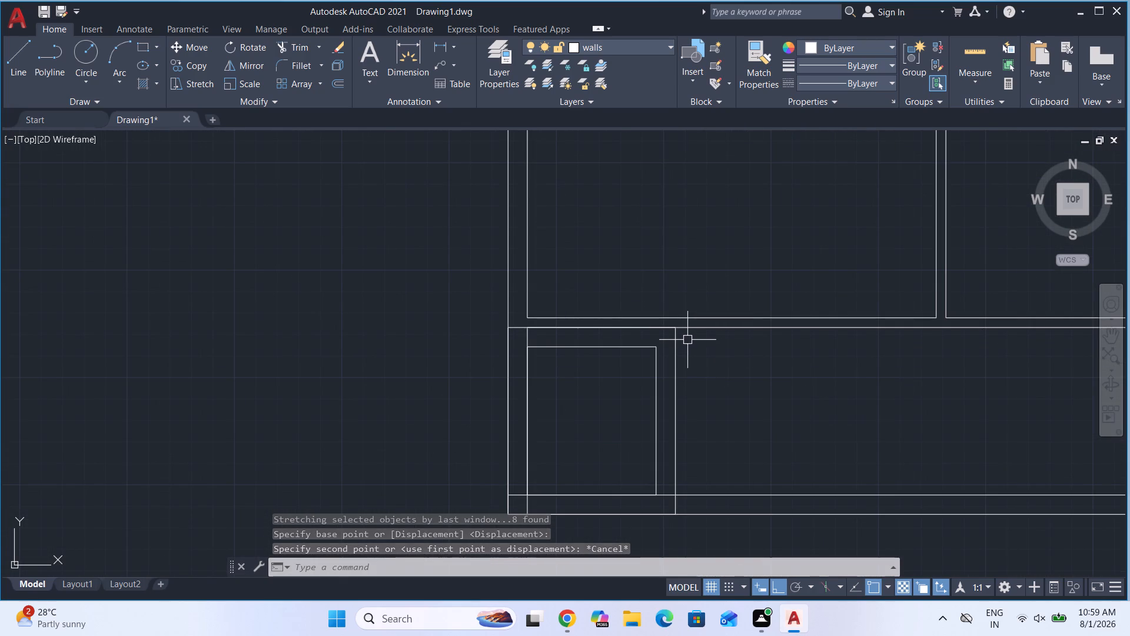
Check the bottom room's clear depth between its upper and lower walls with a linear dimension.
{"action": "scroll", "coordinate": [667, 322], "scroll_direction": "down", "scroll_amount": 2}
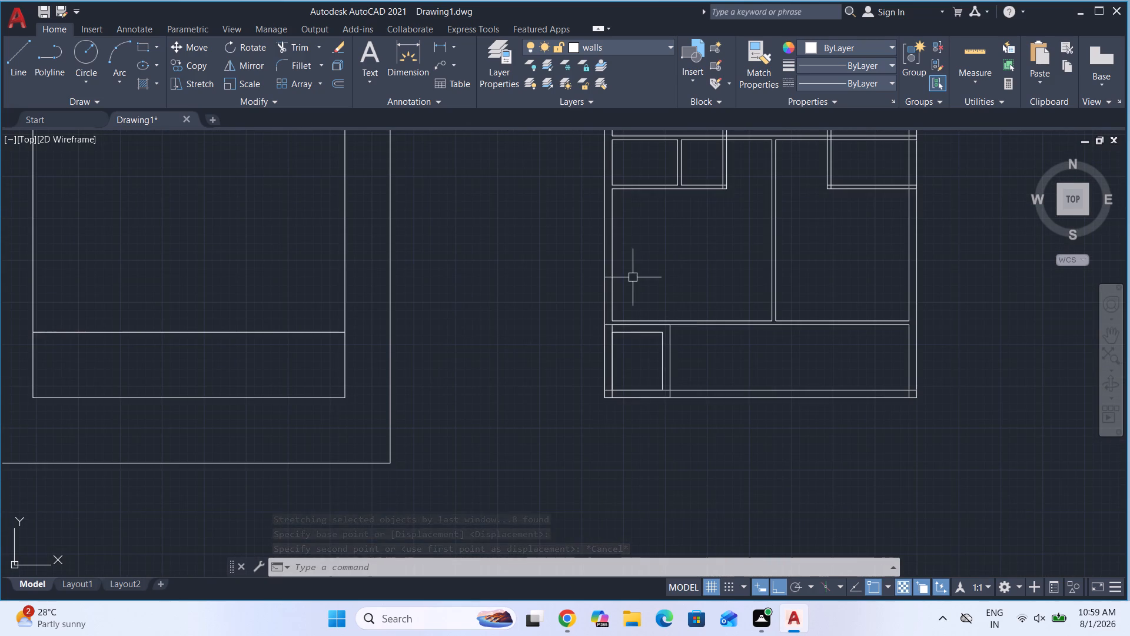
{"action": "left_click", "coordinate": [444, 46]}
{"action": "scroll", "coordinate": [747, 367], "scroll_direction": "up", "scroll_amount": 1}
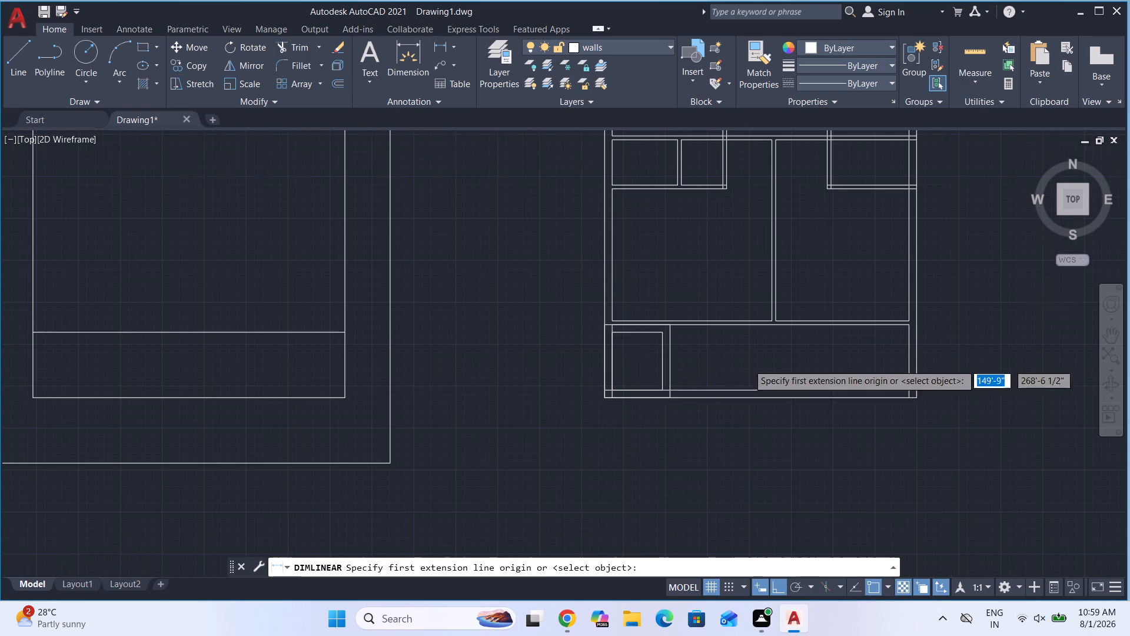
{"action": "scroll", "coordinate": [748, 359], "scroll_direction": "up", "scroll_amount": 1}
{"action": "scroll", "coordinate": [841, 263], "scroll_direction": "up", "scroll_amount": 1}
{"action": "left_click", "coordinate": [791, 267]}
{"action": "scroll", "coordinate": [790, 267], "scroll_direction": "down", "scroll_amount": 1}
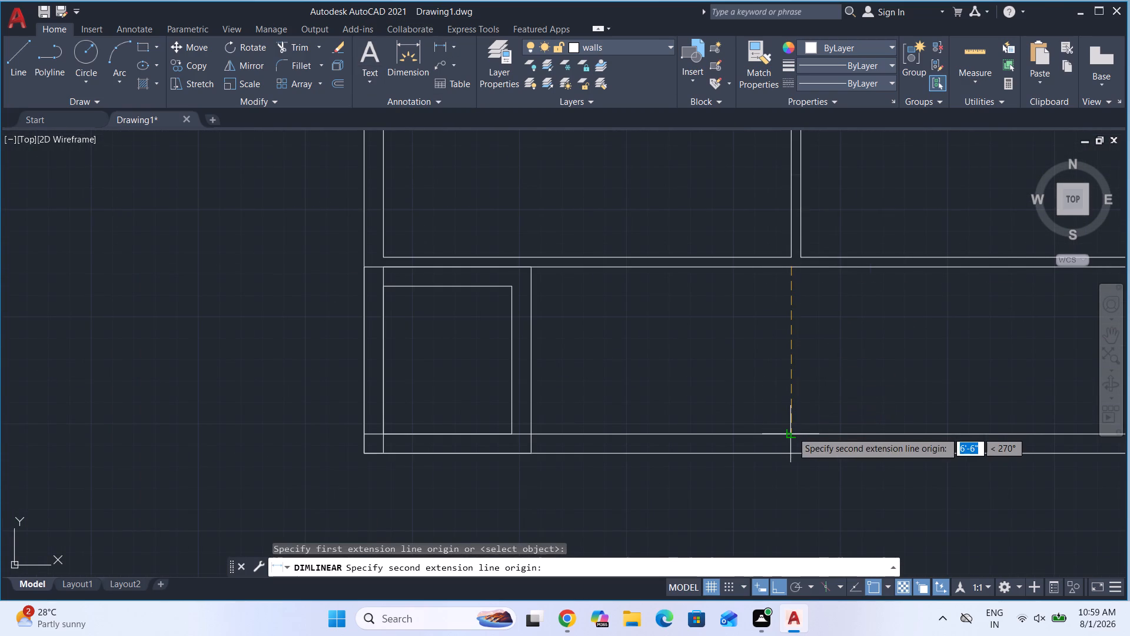
{"action": "left_click", "coordinate": [792, 432]}
{"action": "scroll", "coordinate": [788, 366], "scroll_direction": "up", "scroll_amount": 3}
{"action": "scroll", "coordinate": [788, 365], "scroll_direction": "down", "scroll_amount": 2}
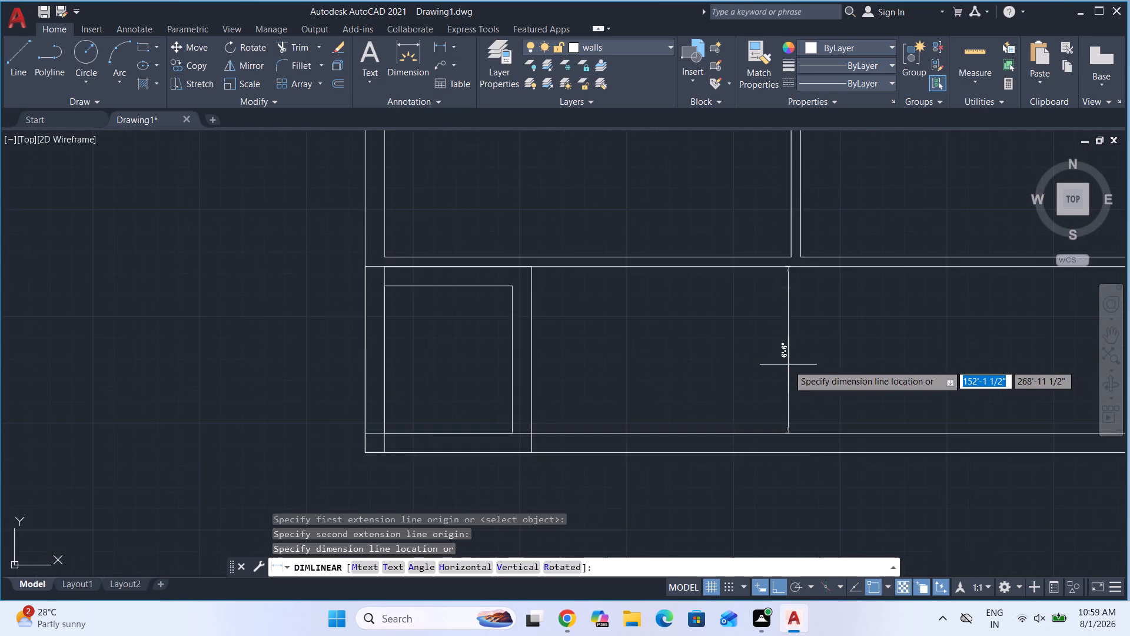
{"action": "scroll", "coordinate": [788, 365], "scroll_direction": "down", "scroll_amount": 2}
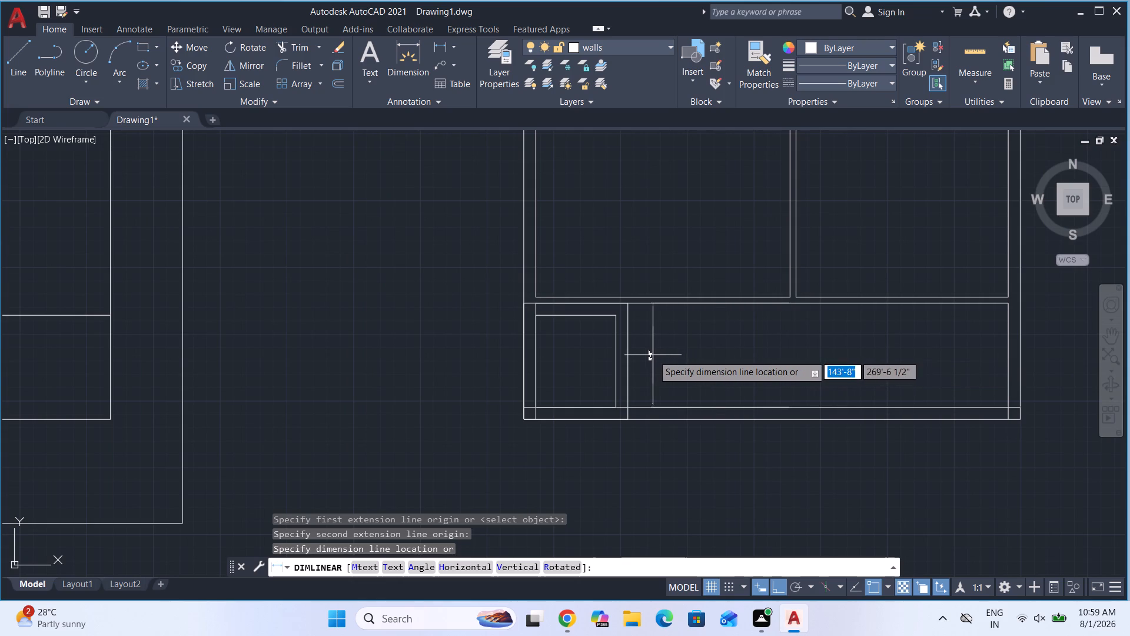
{"action": "key", "text": "Escape"}
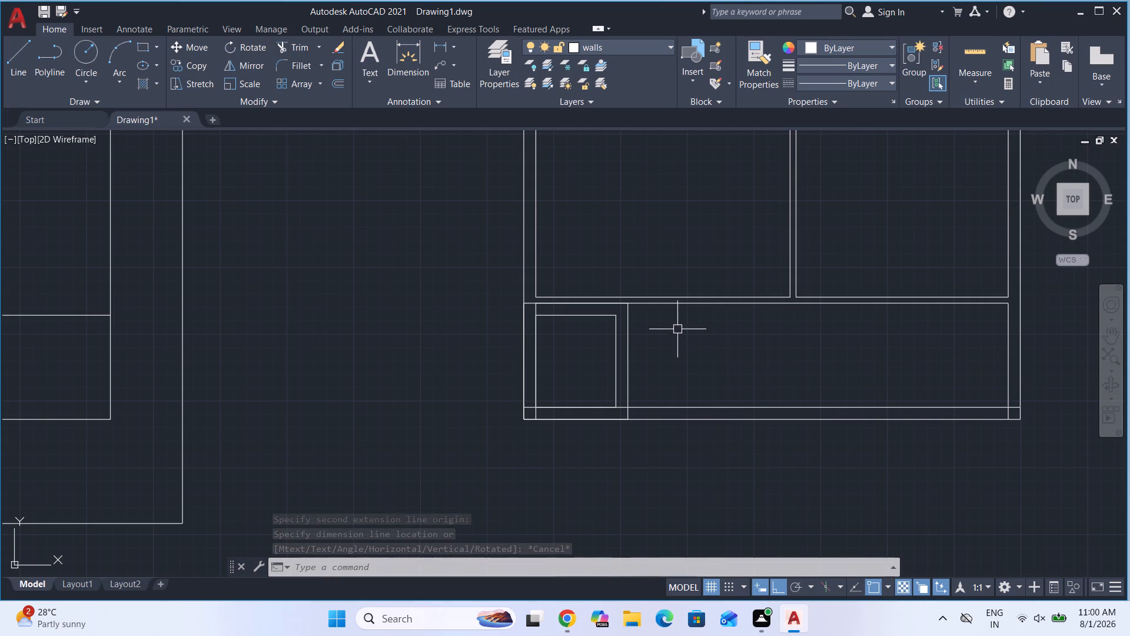
Move the three lines of the horizontal wall above the bottom room down by 4.5".
{"action": "left_click_drag", "start_coordinate": [719, 330], "coordinate": [719, 323]}
{"action": "left_click", "coordinate": [696, 279]}
{"action": "scroll", "coordinate": [547, 291], "scroll_direction": "up", "scroll_amount": 4}
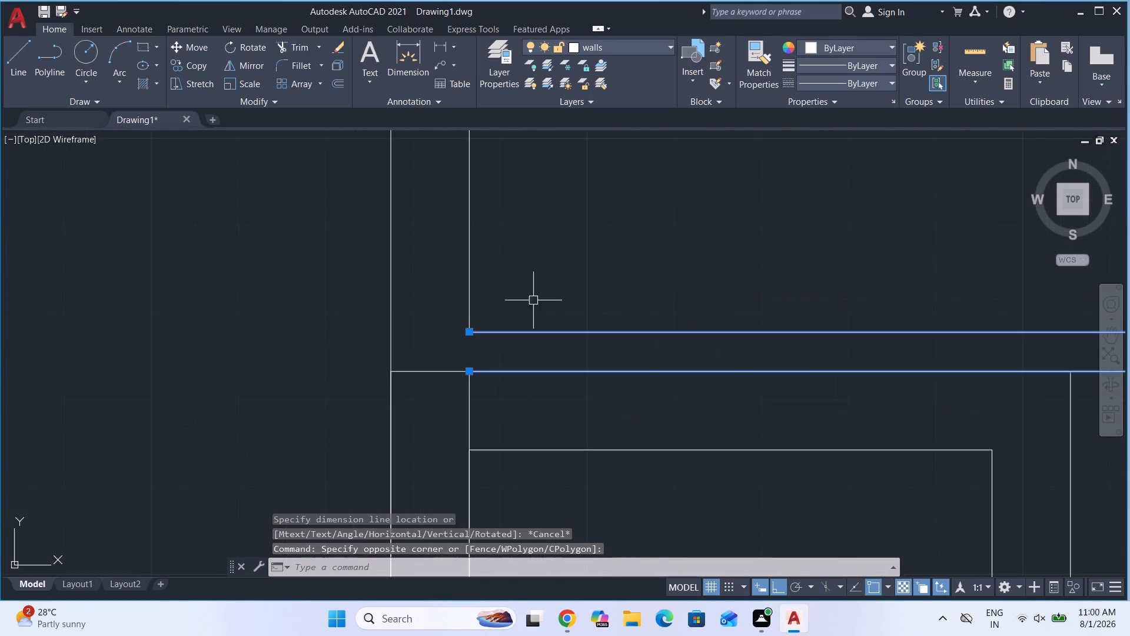
{"action": "scroll", "coordinate": [474, 337], "scroll_direction": "up", "scroll_amount": 2}
{"action": "left_click", "coordinate": [458, 324]}
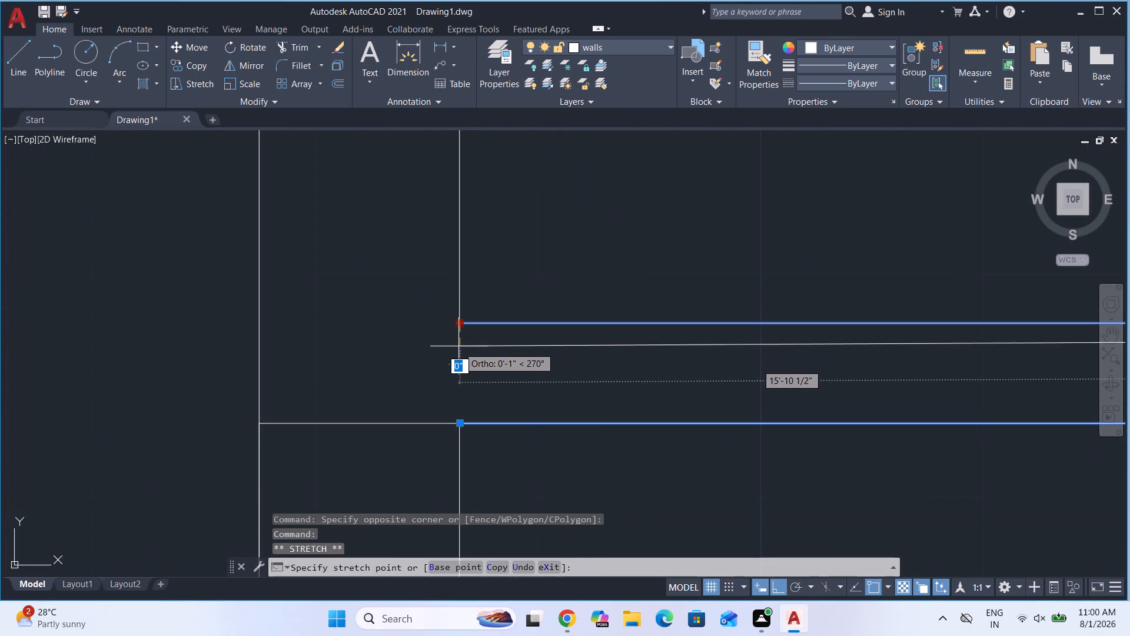
{"action": "scroll", "coordinate": [456, 350], "scroll_direction": "down", "scroll_amount": 2}
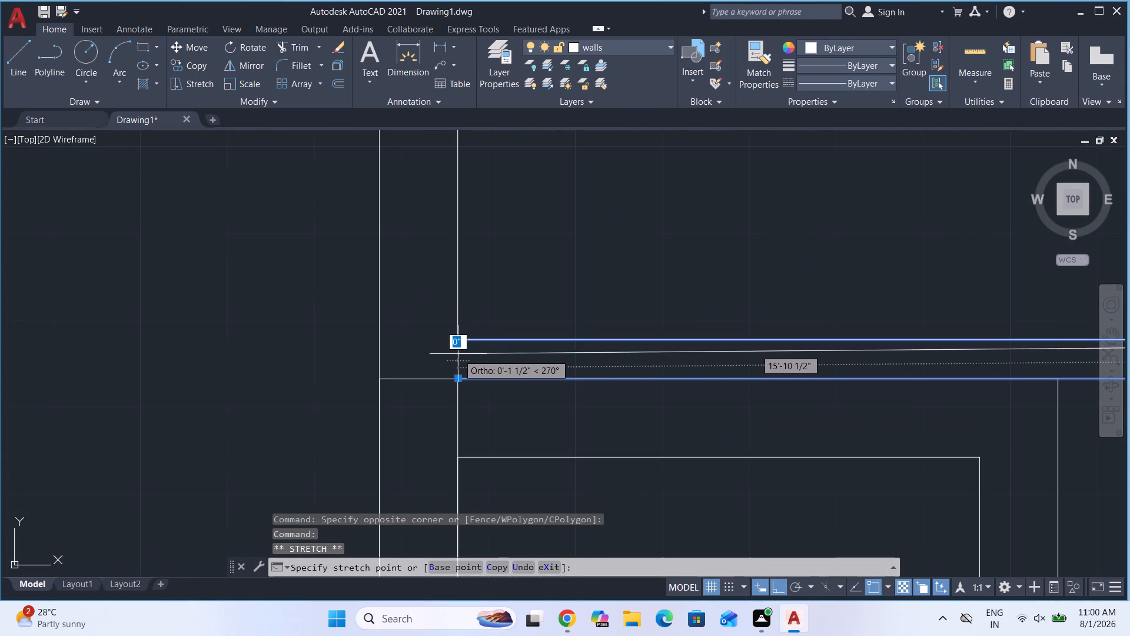
{"action": "scroll", "coordinate": [459, 357], "scroll_direction": "down", "scroll_amount": 3}
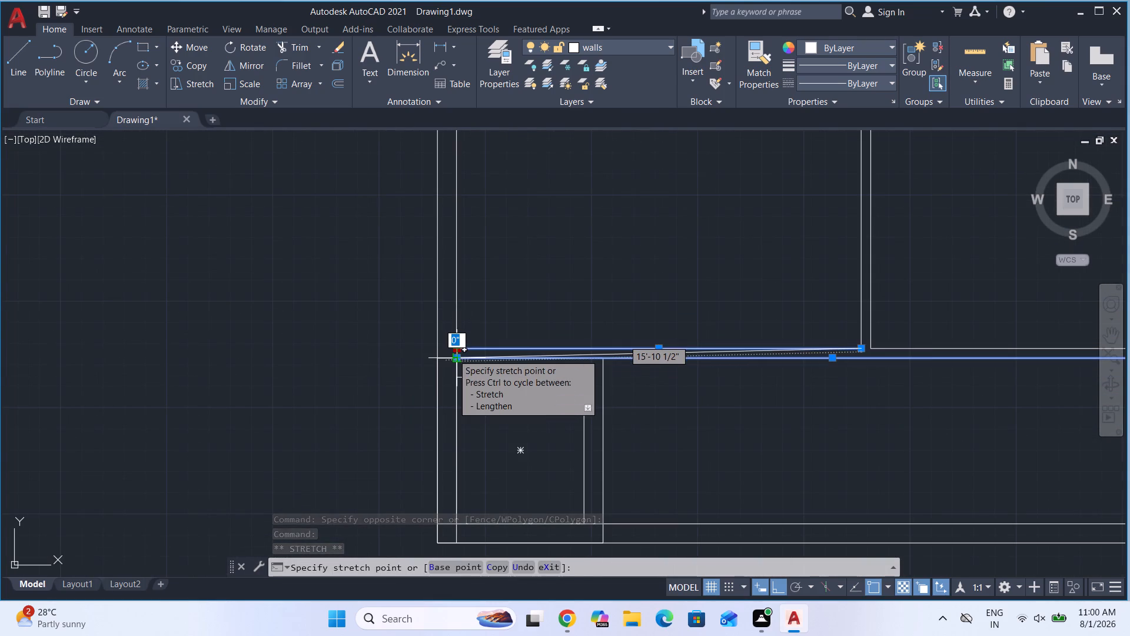
{"action": "key", "text": "Escape"}
{"action": "scroll", "coordinate": [452, 347], "scroll_direction": "down", "scroll_amount": 2}
{"action": "scroll", "coordinate": [682, 347], "scroll_direction": "up", "scroll_amount": 5}
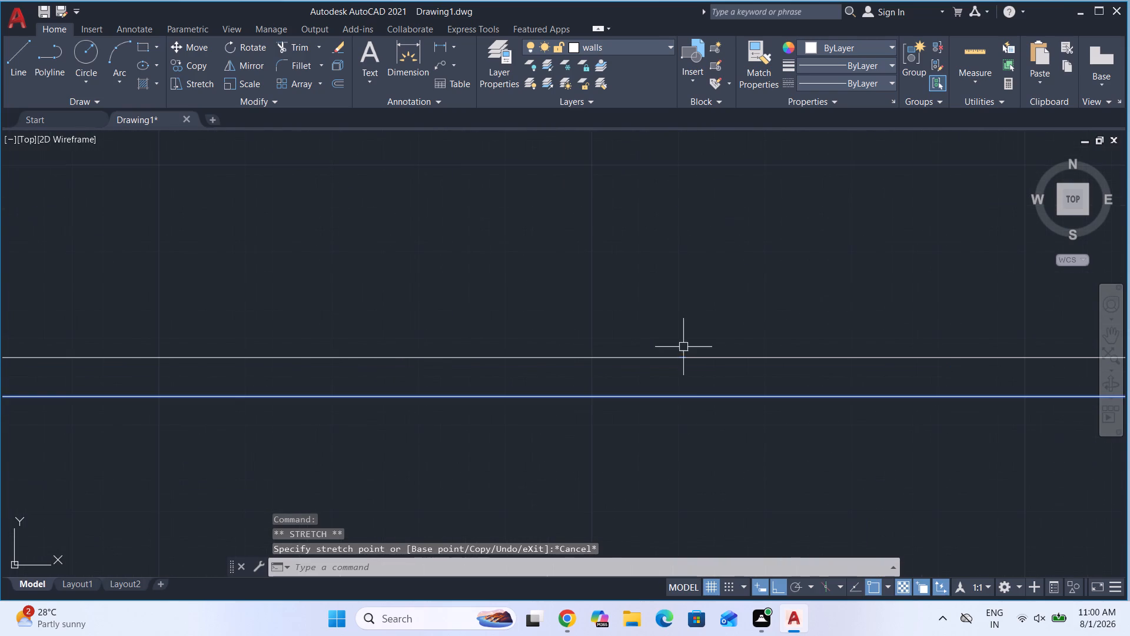
{"action": "left_click", "coordinate": [693, 359]}
{"action": "scroll", "coordinate": [793, 364], "scroll_direction": "down", "scroll_amount": 3}
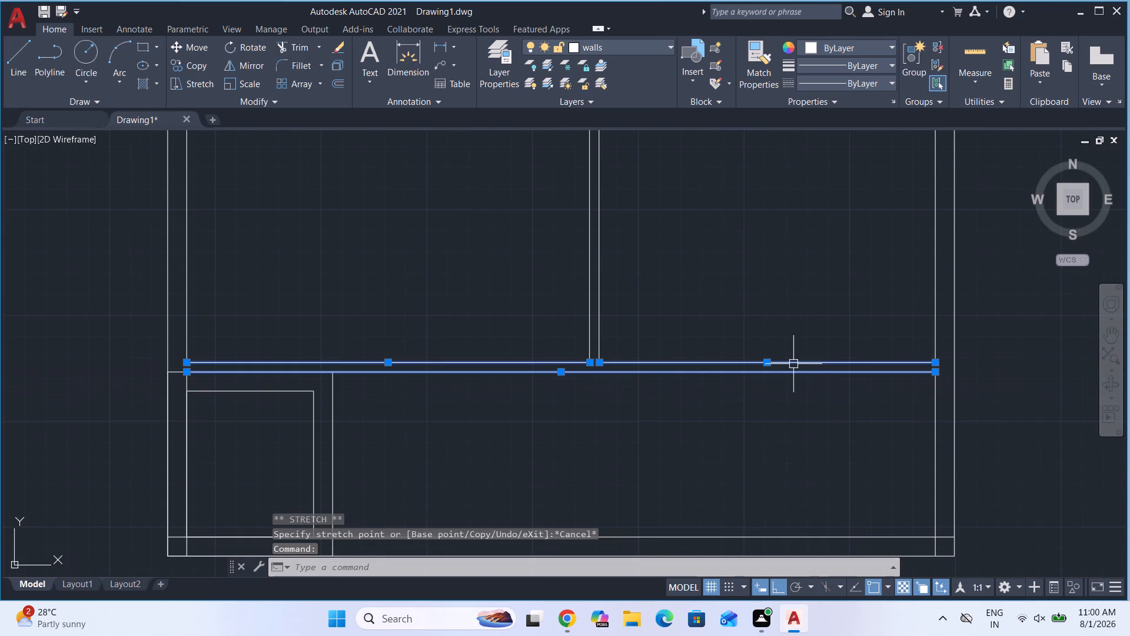
{"action": "key", "text": "m"}
{"action": "key", "text": "Return"}
{"action": "scroll", "coordinate": [922, 356], "scroll_direction": "up", "scroll_amount": 3}
{"action": "left_click", "coordinate": [969, 377]}
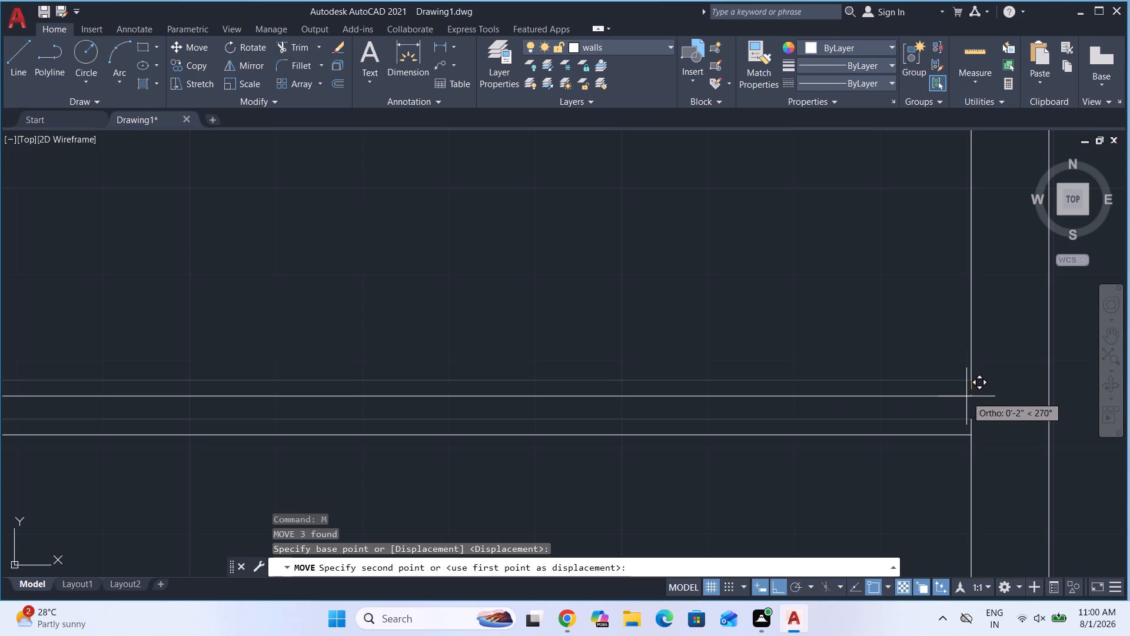
{"action": "type", "text": "4.5\""}
{"action": "key", "text": "Return"}
{"action": "scroll", "coordinate": [966, 396], "scroll_direction": "down", "scroll_amount": 3}
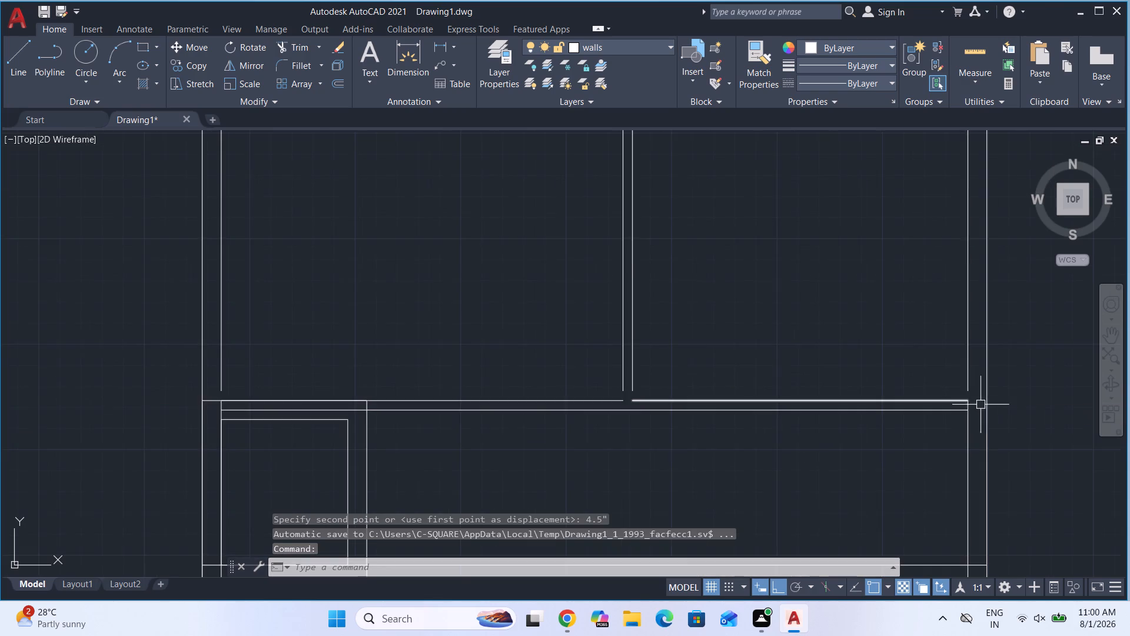
{"action": "scroll", "coordinate": [983, 409], "scroll_direction": "down", "scroll_amount": 1}
{"action": "key", "text": "Escape"}
Trim the moved wall's lower line inside the small corner room's outline and the right inner wall line between the moved wall's two lines.
{"action": "scroll", "coordinate": [547, 406], "scroll_direction": "up", "scroll_amount": 2}
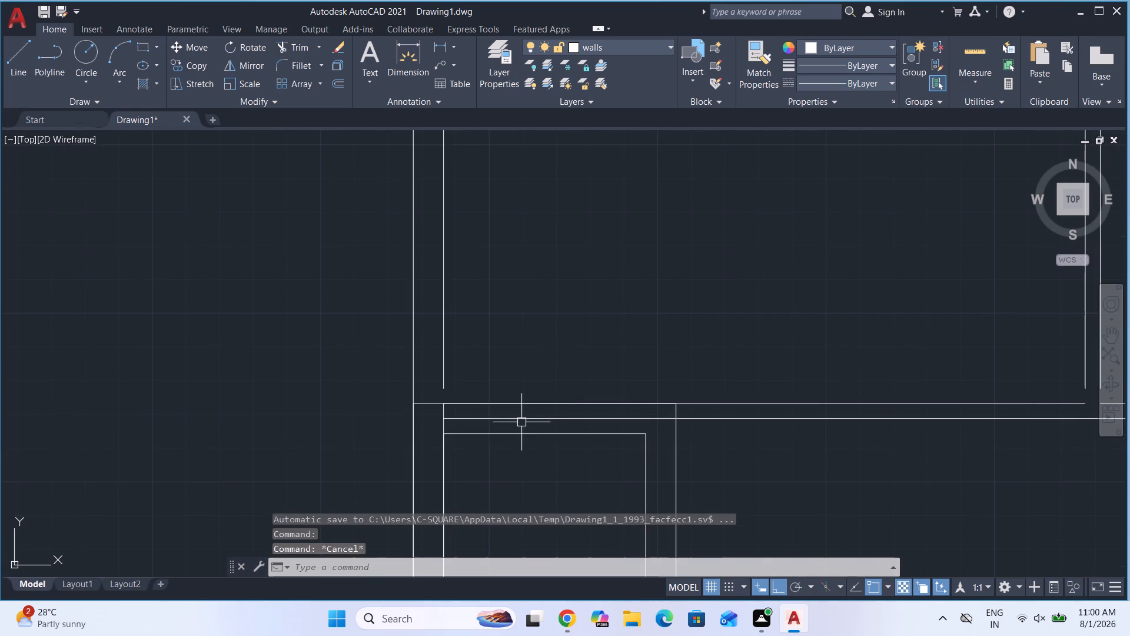
{"action": "type", "text": "tr"}
{"action": "key", "text": "Return"}
{"action": "key", "text": "Return"}
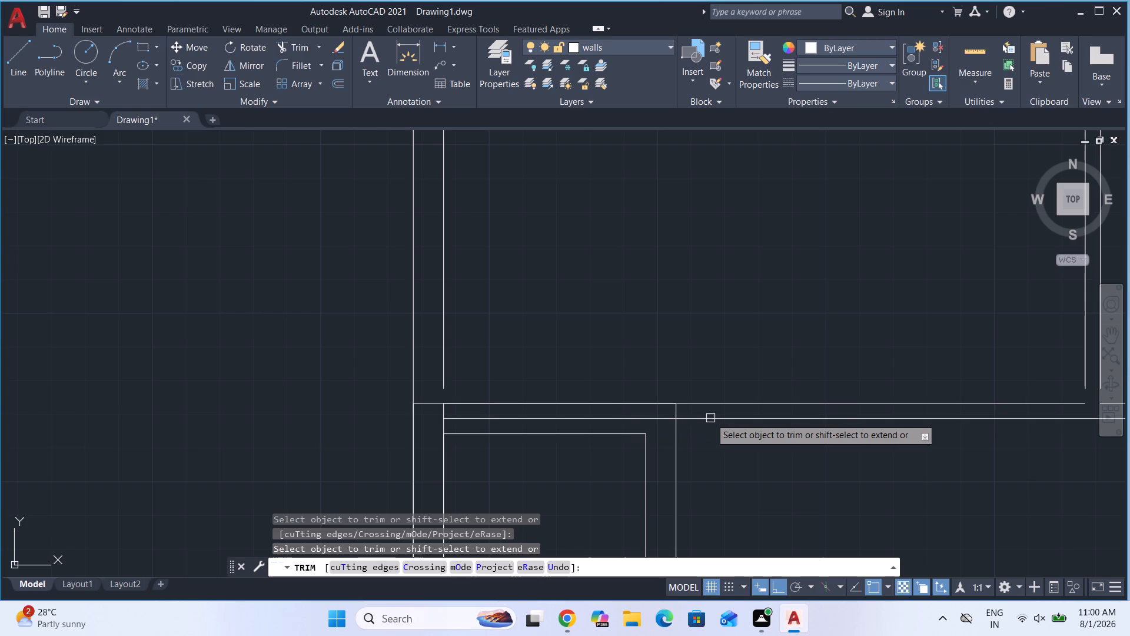
{"action": "left_click", "coordinate": [658, 416]}
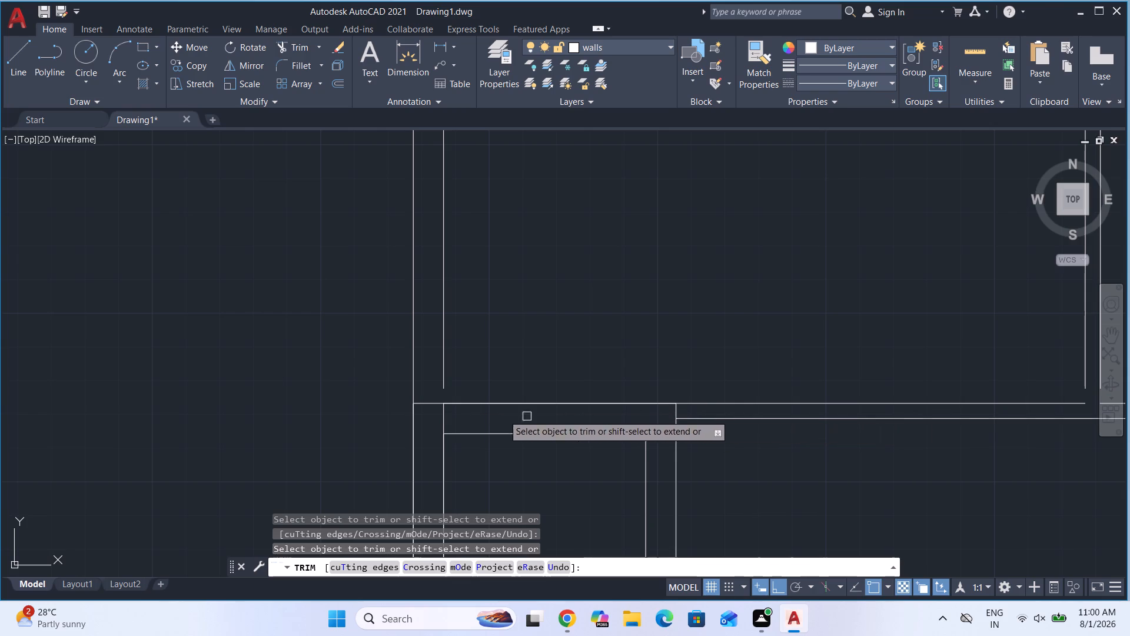
{"action": "scroll", "coordinate": [351, 387], "scroll_direction": "down", "scroll_amount": 3}
{"action": "scroll", "coordinate": [672, 406], "scroll_direction": "up", "scroll_amount": 1}
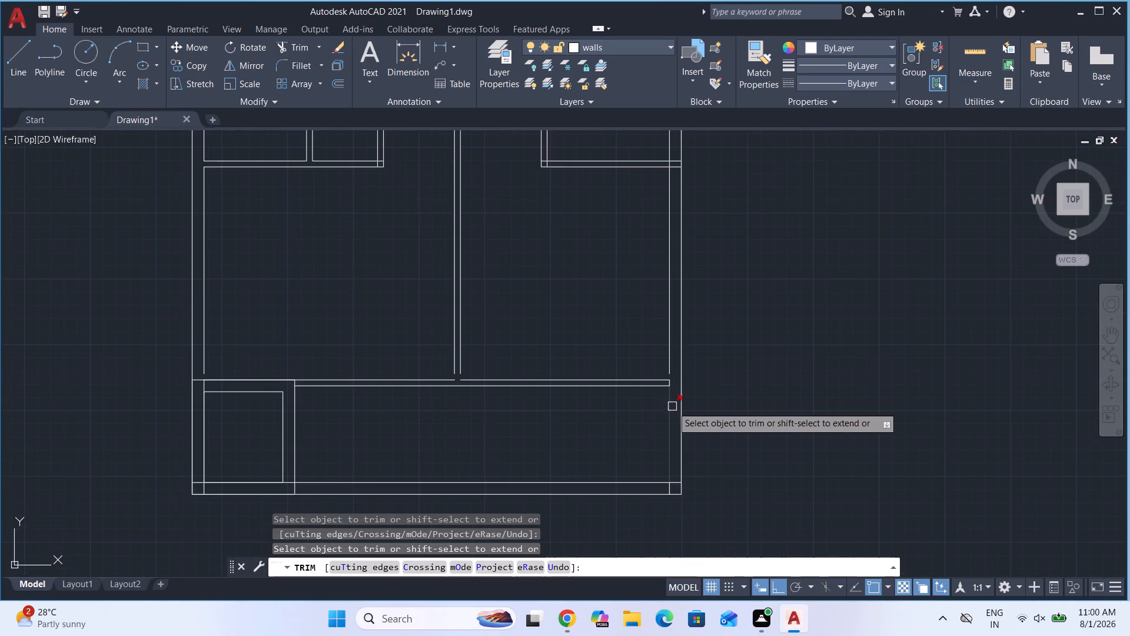
{"action": "scroll", "coordinate": [625, 423], "scroll_direction": "up", "scroll_amount": 1}
{"action": "scroll", "coordinate": [716, 365], "scroll_direction": "up", "scroll_amount": 3}
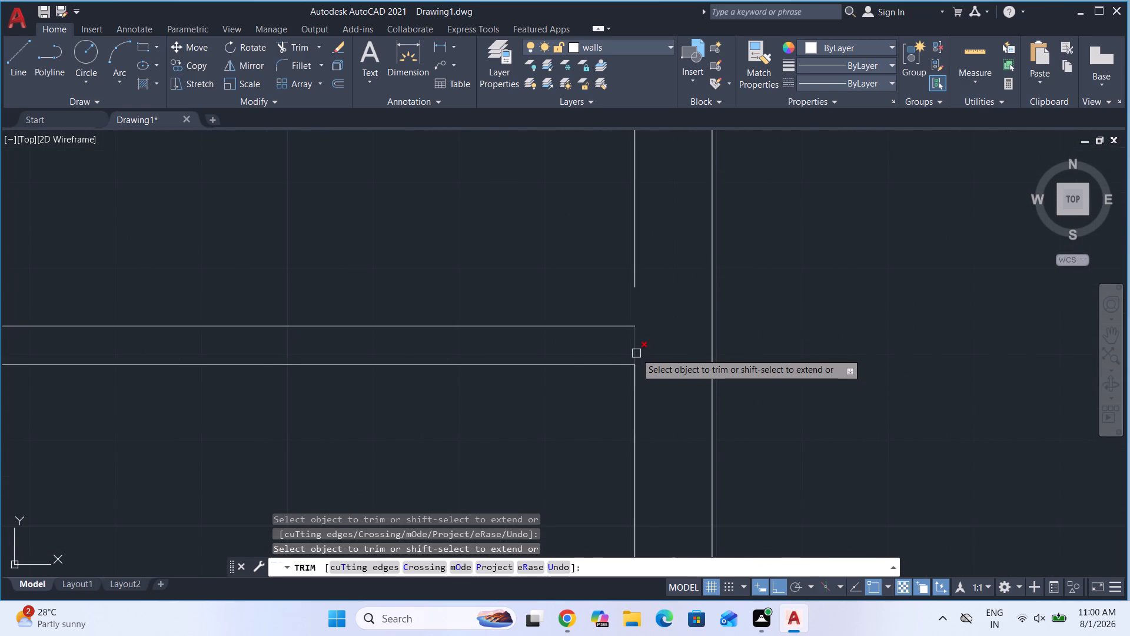
{"action": "left_click", "coordinate": [633, 351]}
{"action": "key", "text": "Escape"}
Extend the right inner wall line, both central partition lines and the left inner wall line down to the moved wall's upper line.
{"action": "key", "text": "e"}
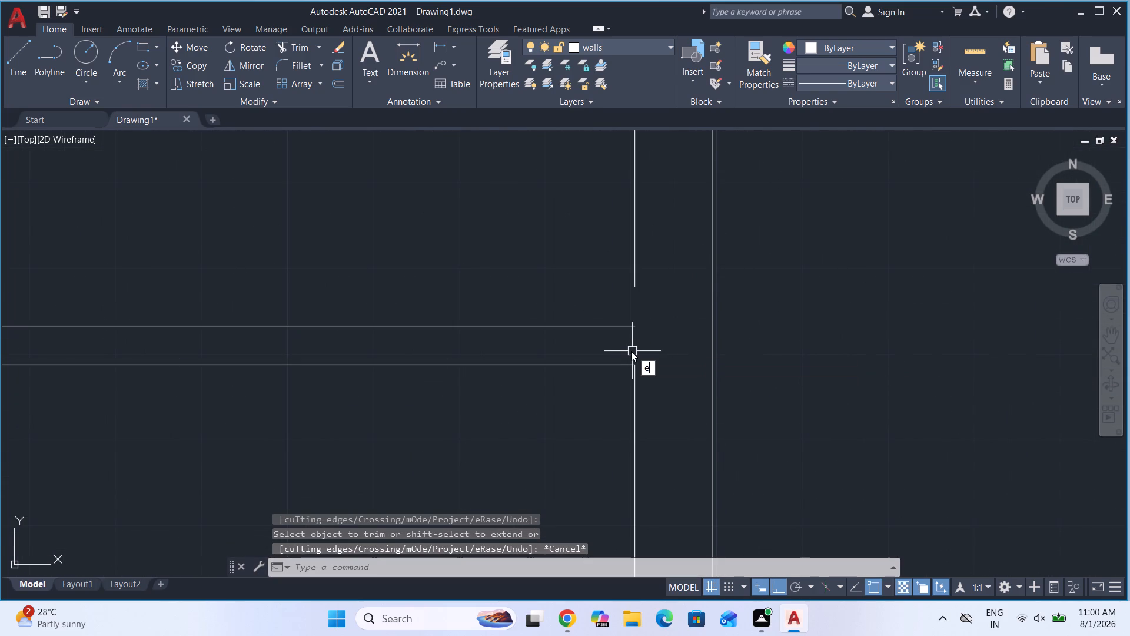
{"action": "key", "text": "x"}
{"action": "key", "text": "Return"}
{"action": "key", "text": "Return"}
{"action": "left_click", "coordinate": [637, 280]}
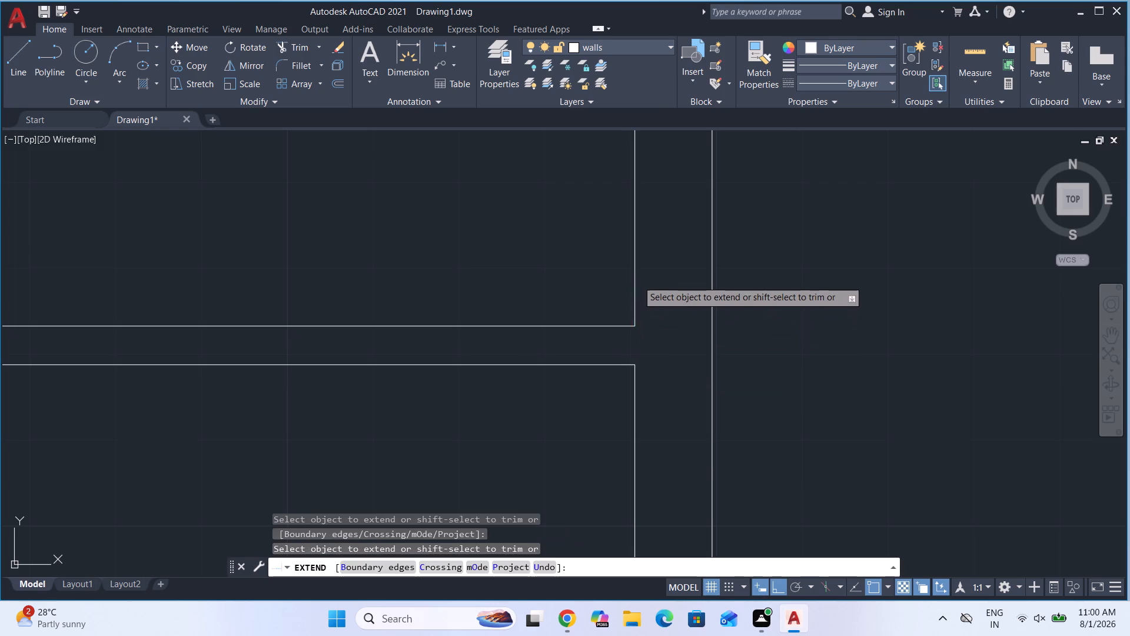
{"action": "left_click", "coordinate": [632, 310]}
{"action": "scroll", "coordinate": [706, 337], "scroll_direction": "down", "scroll_amount": 5}
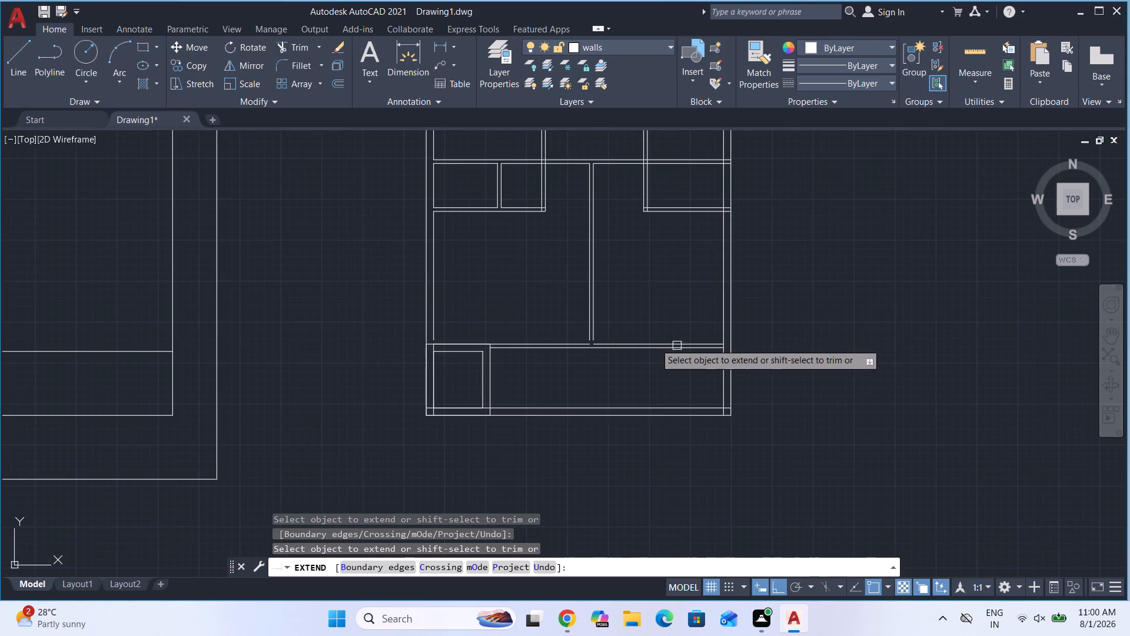
{"action": "scroll", "coordinate": [599, 332], "scroll_direction": "up", "scroll_amount": 5}
{"action": "left_click", "coordinate": [547, 389]}
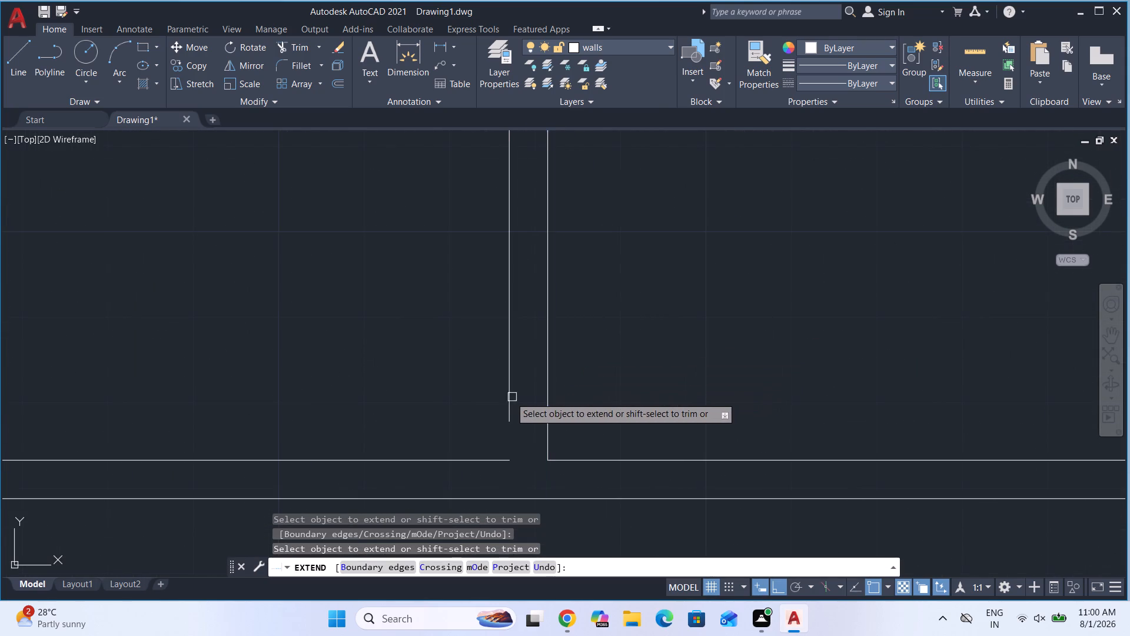
{"action": "left_click", "coordinate": [509, 399]}
{"action": "scroll", "coordinate": [762, 390], "scroll_direction": "down", "scroll_amount": 4}
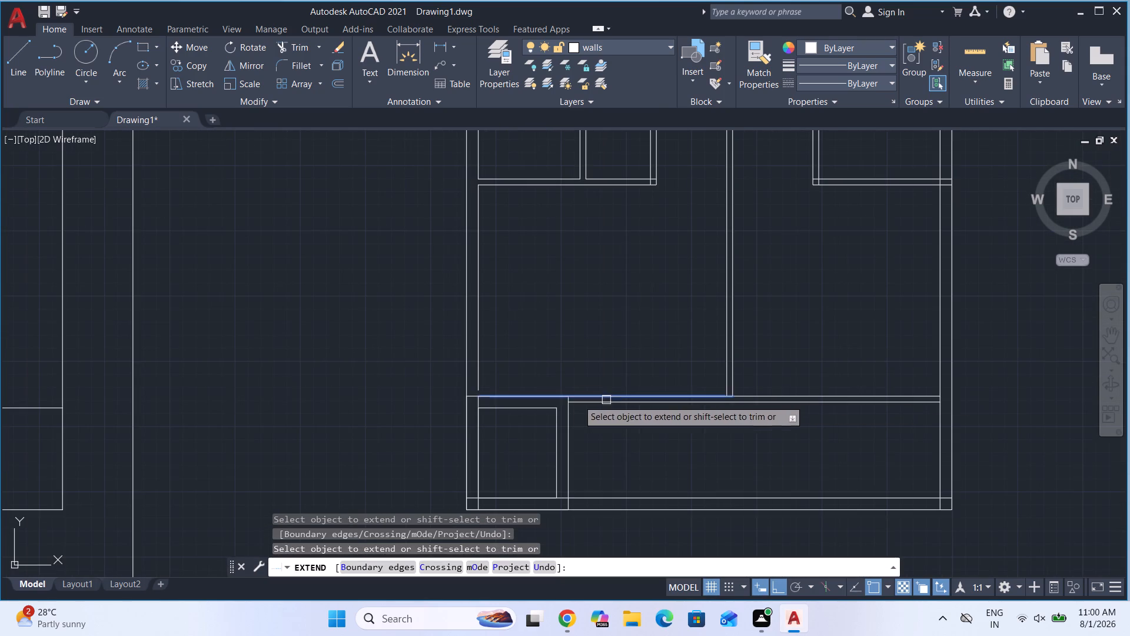
{"action": "scroll", "coordinate": [478, 390], "scroll_direction": "up", "scroll_amount": 4}
{"action": "left_click", "coordinate": [466, 395]}
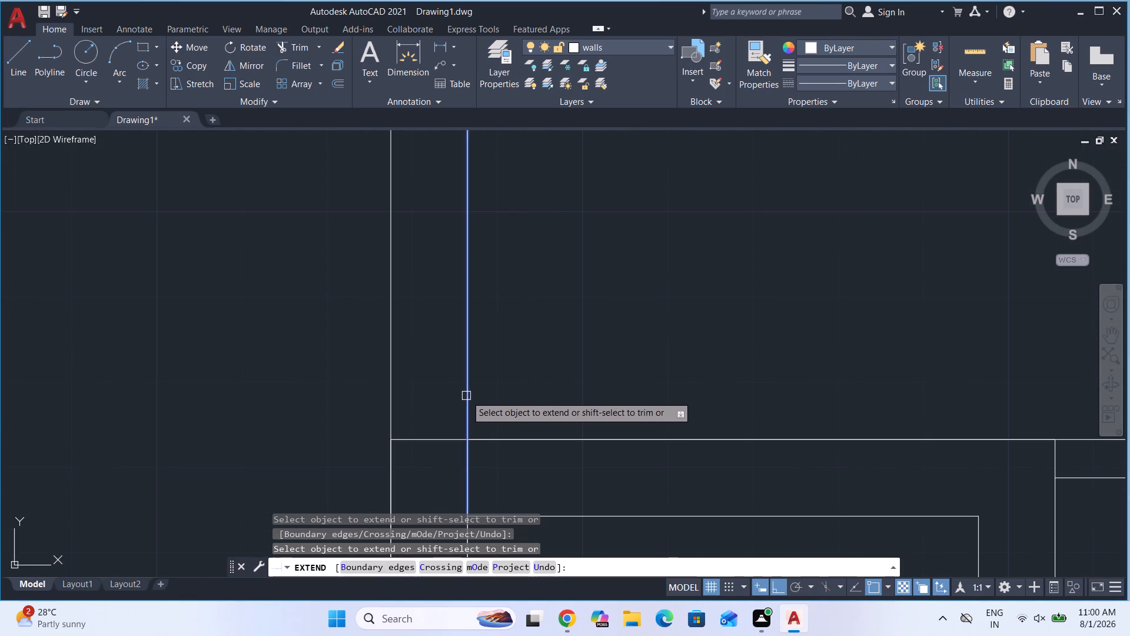
Inspect the whole floor plan, then the small corner room's junction with the horizontal wall above the bottom room.
{"action": "scroll", "coordinate": [470, 396], "scroll_direction": "down", "scroll_amount": 2}
{"action": "key", "text": "grave"}
{"action": "scroll", "coordinate": [546, 383], "scroll_direction": "down", "scroll_amount": 3}
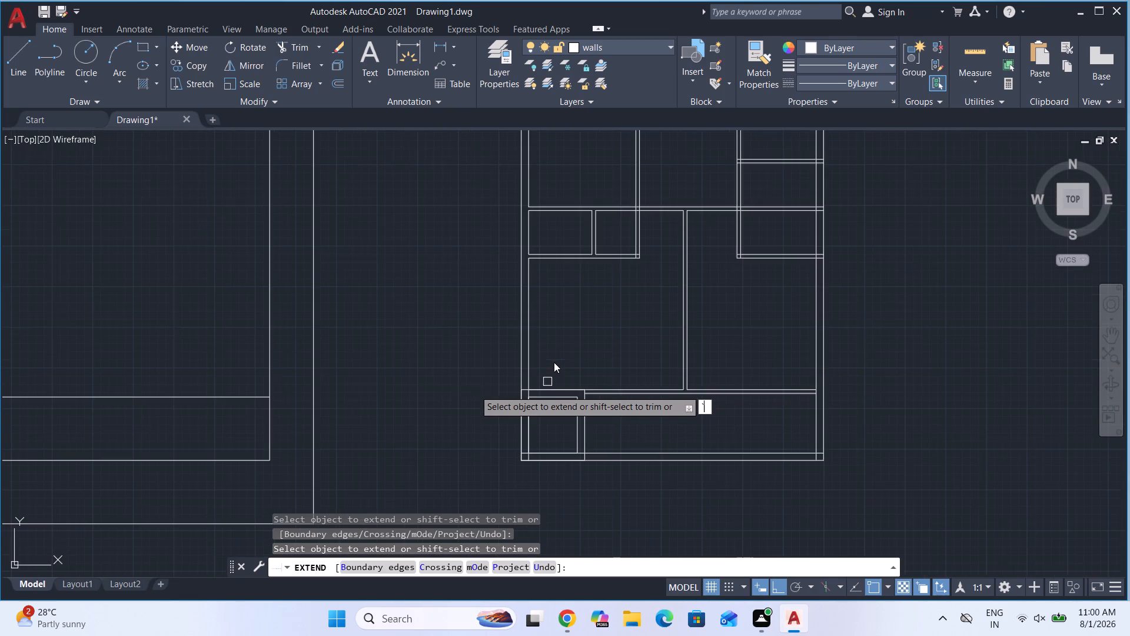
{"action": "key", "text": "Escape"}
{"action": "key", "text": "Escape"}
{"action": "key", "text": "Escape"}
{"action": "scroll", "coordinate": [597, 396], "scroll_direction": "up", "scroll_amount": 2}
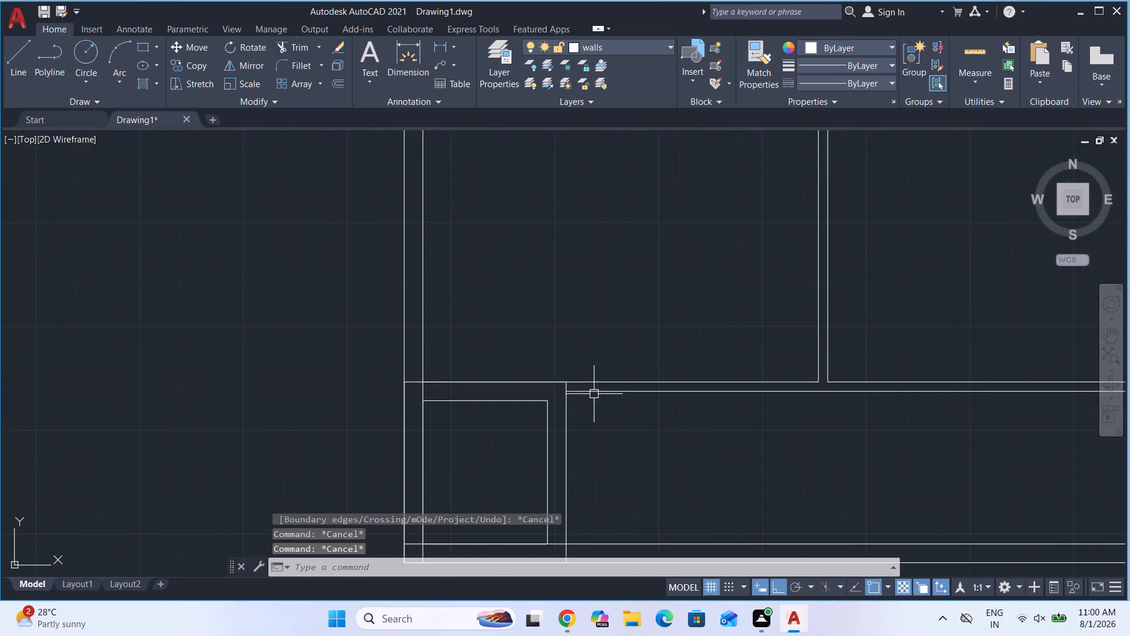
{"action": "scroll", "coordinate": [586, 390], "scroll_direction": "down", "scroll_amount": 4}
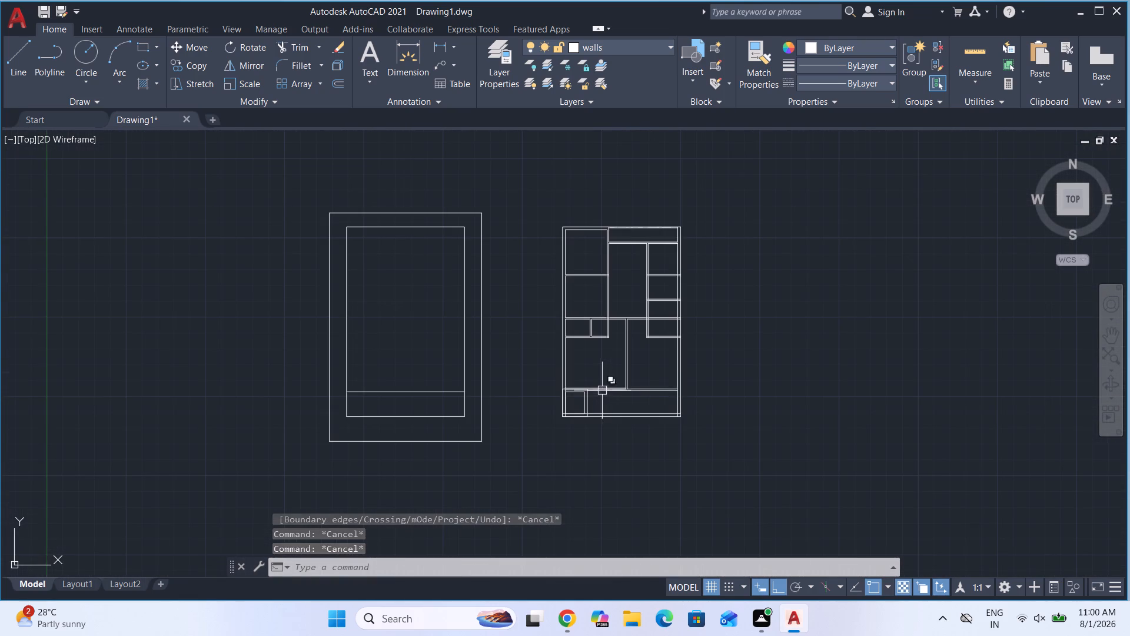
{"action": "scroll", "coordinate": [623, 235], "scroll_direction": "up", "scroll_amount": 4}
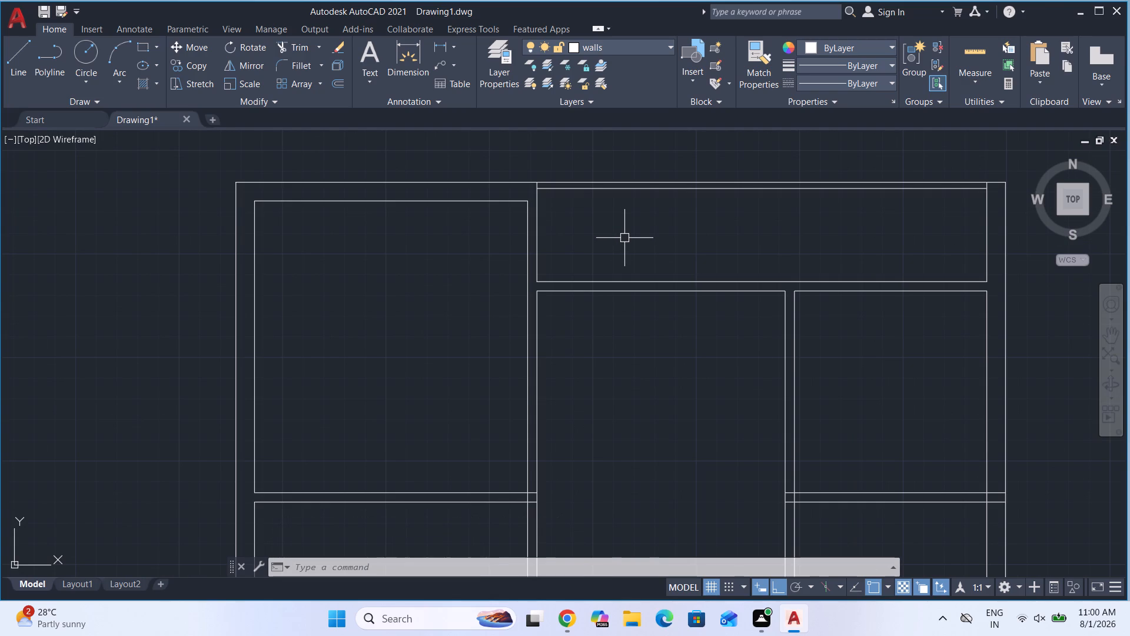
{"action": "scroll", "coordinate": [526, 317], "scroll_direction": "down", "scroll_amount": 1}
{"action": "key", "text": "Escape"}
{"action": "scroll", "coordinate": [517, 289], "scroll_direction": "down", "scroll_amount": 1}
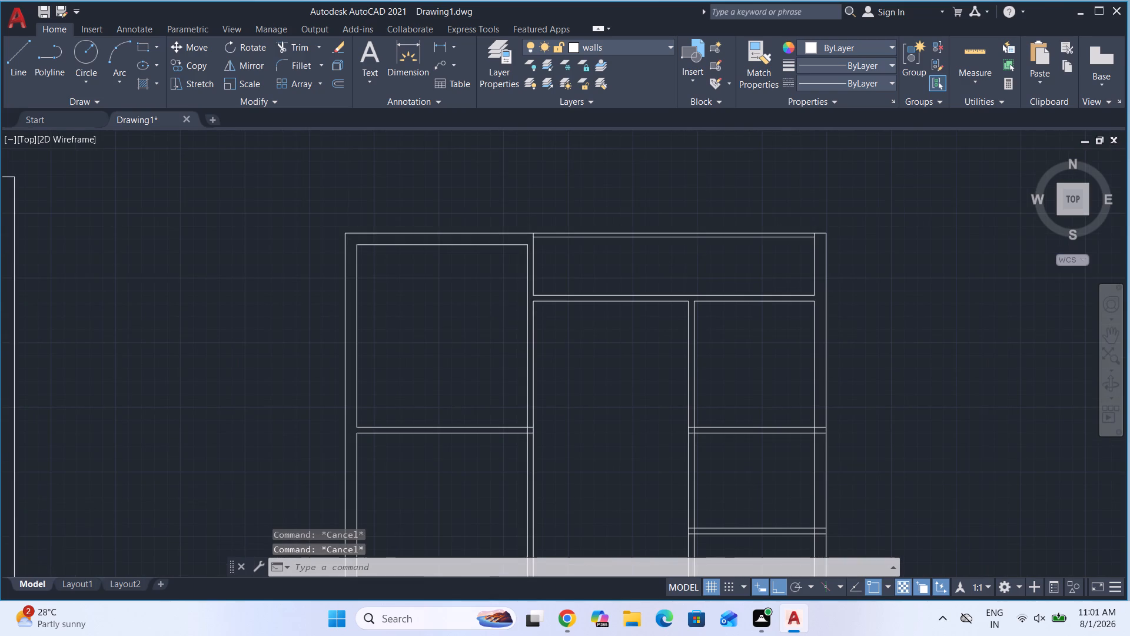
{"action": "scroll", "coordinate": [518, 288], "scroll_direction": "down", "scroll_amount": 4}
{"action": "scroll", "coordinate": [526, 353], "scroll_direction": "up", "scroll_amount": 5}
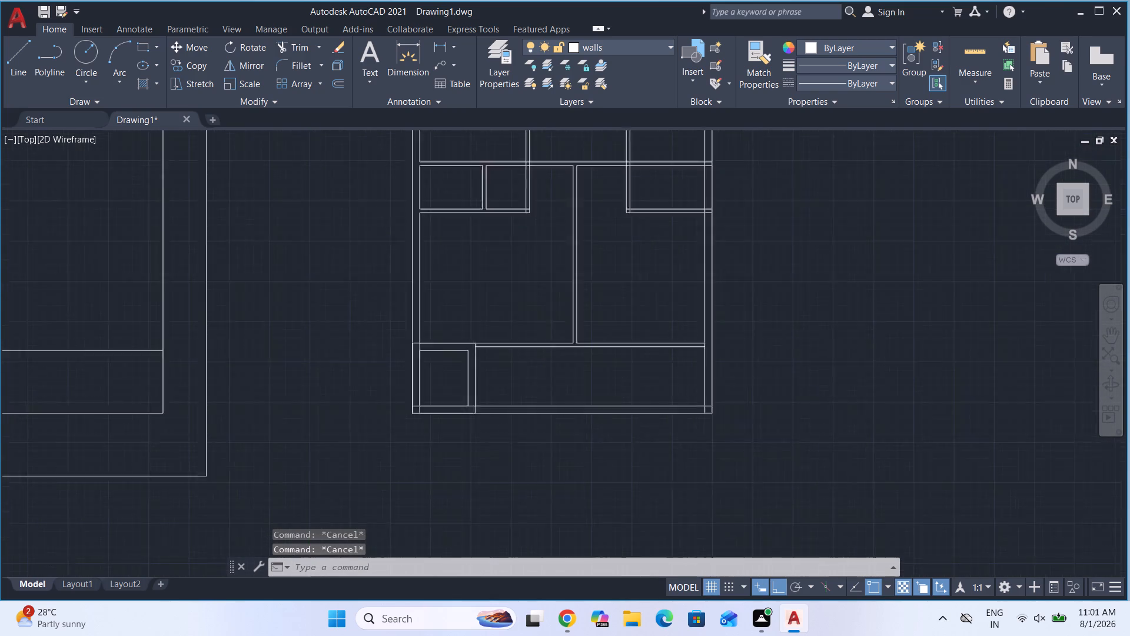
{"action": "scroll", "coordinate": [525, 360], "scroll_direction": "up", "scroll_amount": 1}
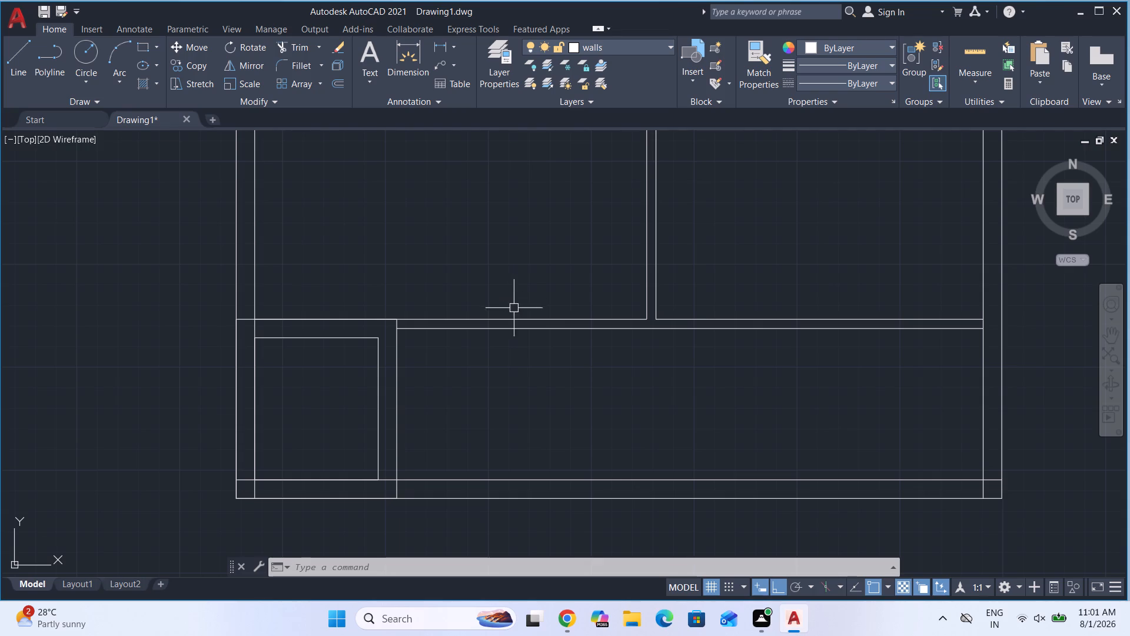
{"action": "scroll", "coordinate": [398, 320], "scroll_direction": "up", "scroll_amount": 3}
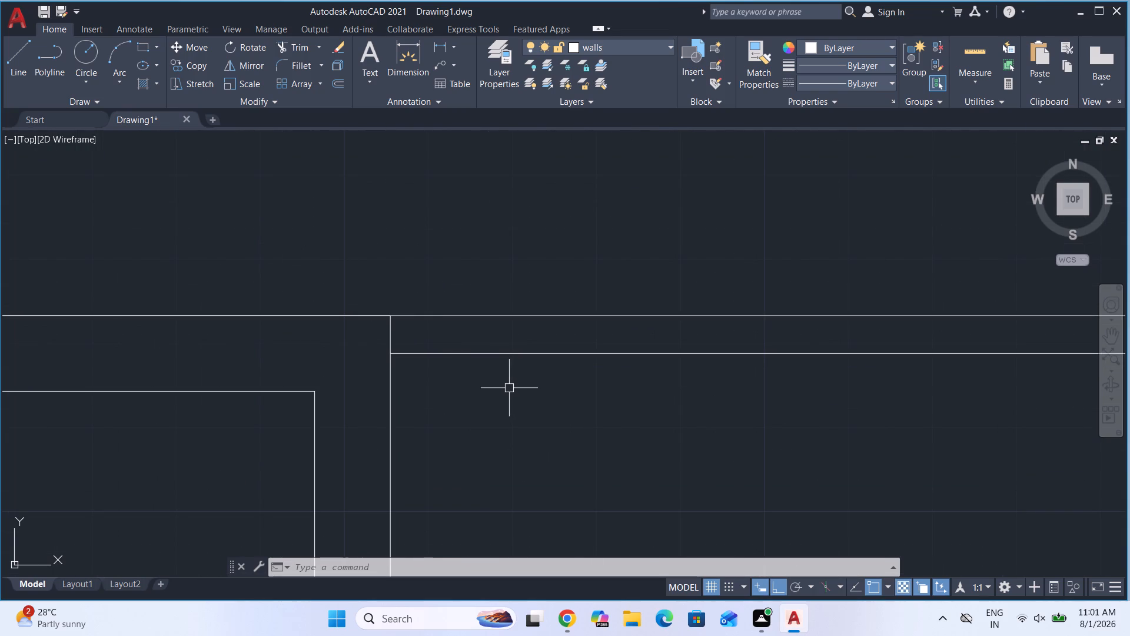
{"action": "scroll", "coordinate": [427, 387], "scroll_direction": "down", "scroll_amount": 2}
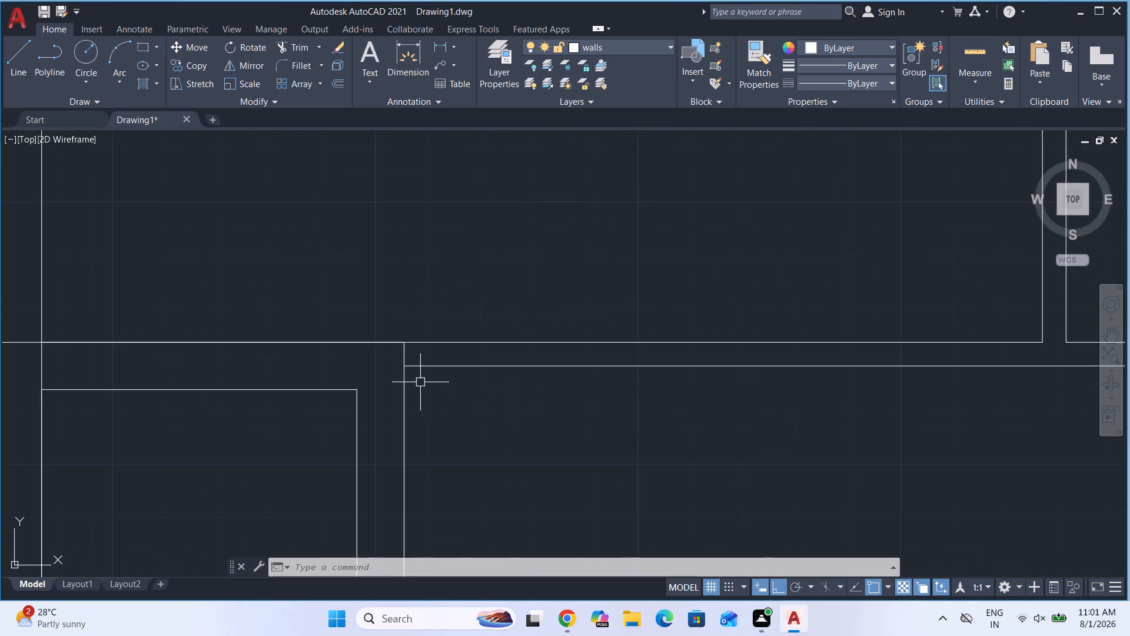
{"action": "scroll", "coordinate": [419, 380], "scroll_direction": "down", "scroll_amount": 1}
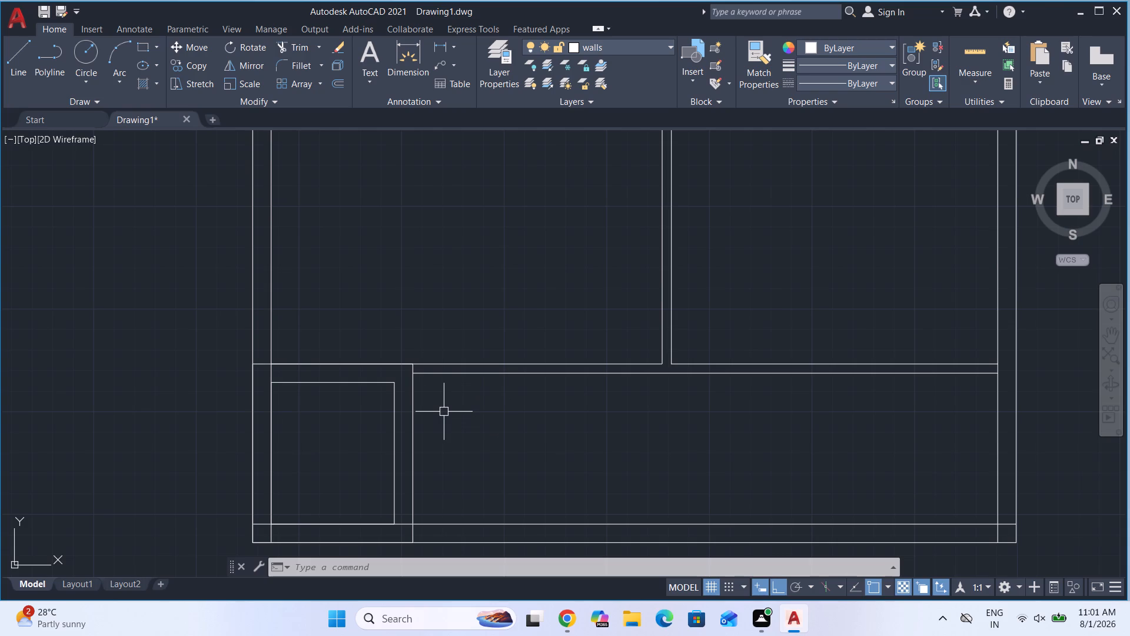
Draw a short line across the horizontal wall's thickness at the small corner room's right edge.
{"action": "key", "text": "l"}
{"action": "key", "text": "Return"}
{"action": "scroll", "coordinate": [429, 387], "scroll_direction": "up", "scroll_amount": 1}
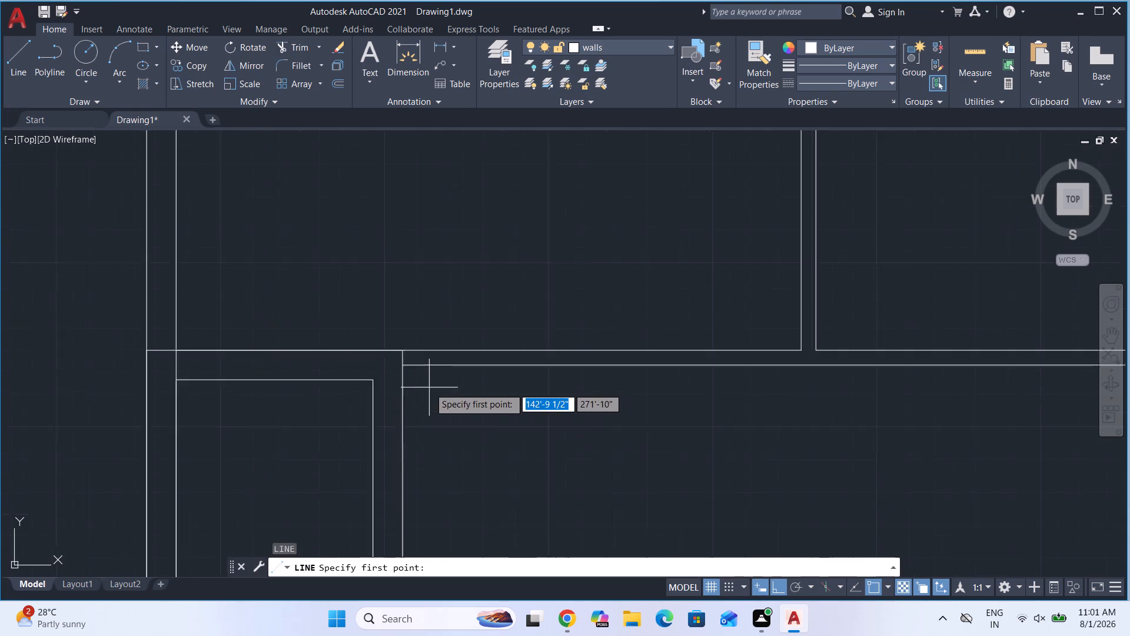
{"action": "scroll", "coordinate": [429, 387], "scroll_direction": "up", "scroll_amount": 2}
{"action": "left_click", "coordinate": [358, 295]}
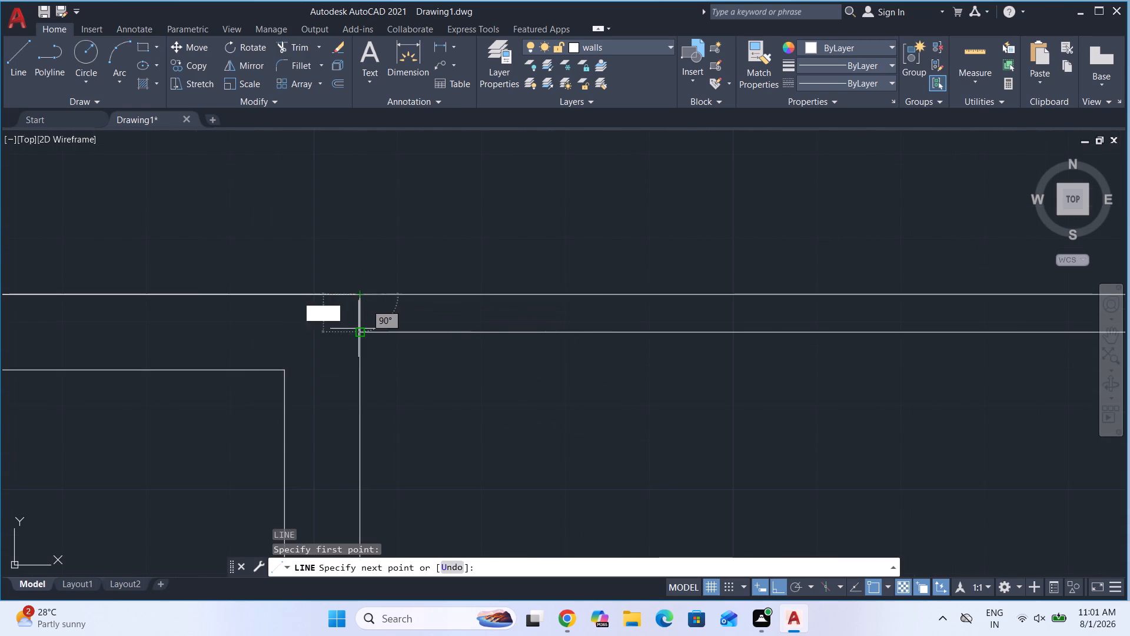
{"action": "left_click", "coordinate": [360, 329]}
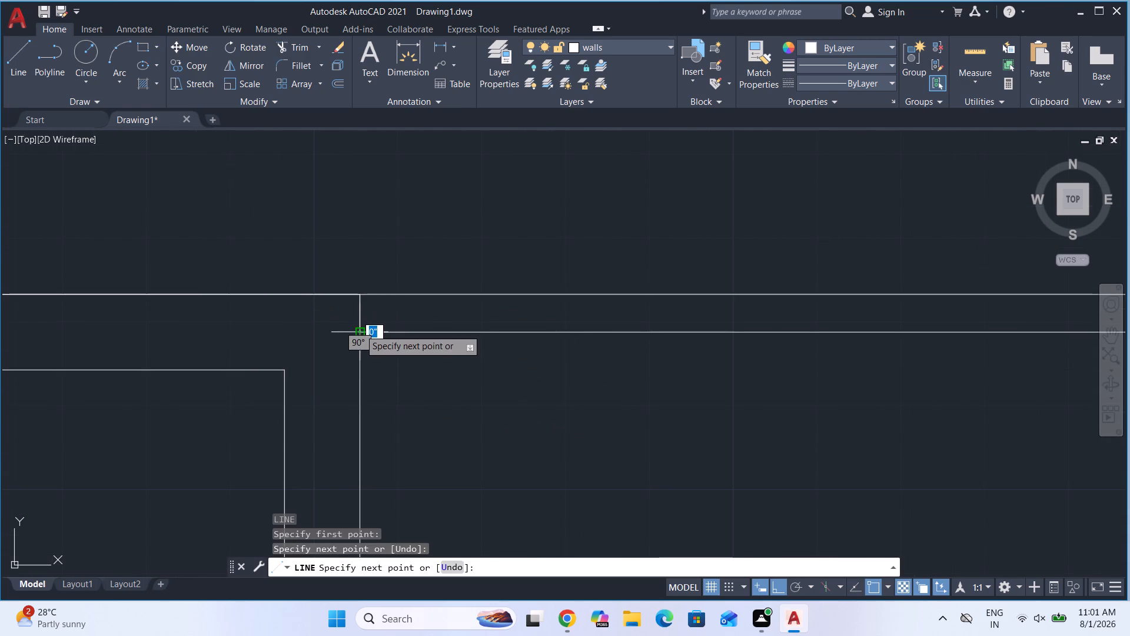
{"action": "key", "text": "Escape"}
Copy the short cross line 4.5" to the right along the horizontal wall.
{"action": "scroll", "coordinate": [331, 333], "scroll_direction": "down", "scroll_amount": 1}
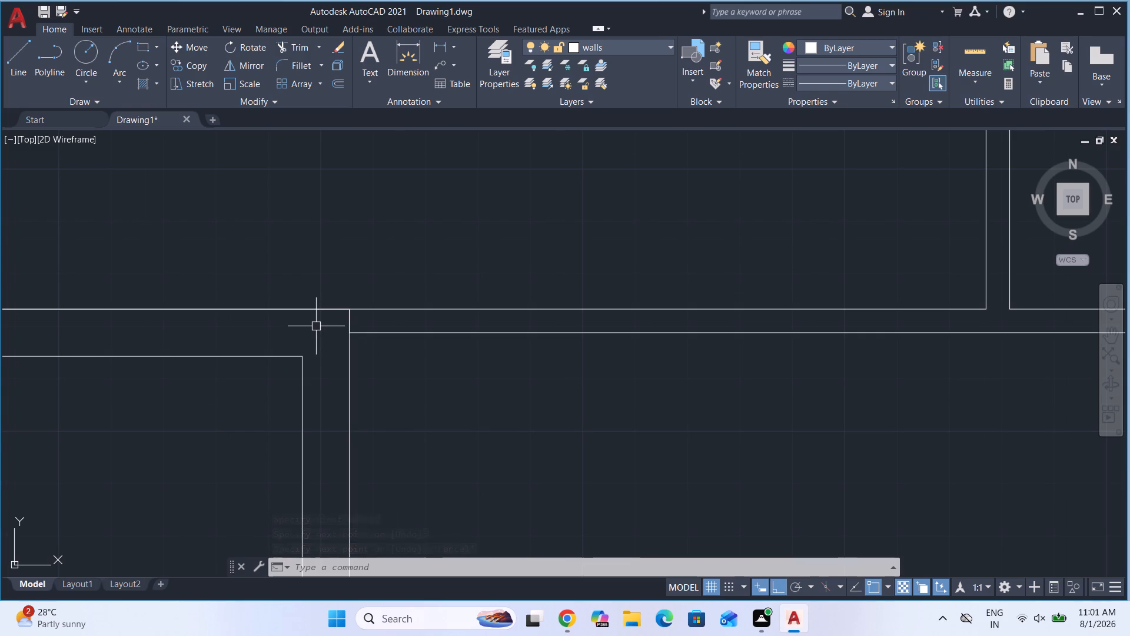
{"action": "type", "text": "co"}
{"action": "key", "text": "Return"}
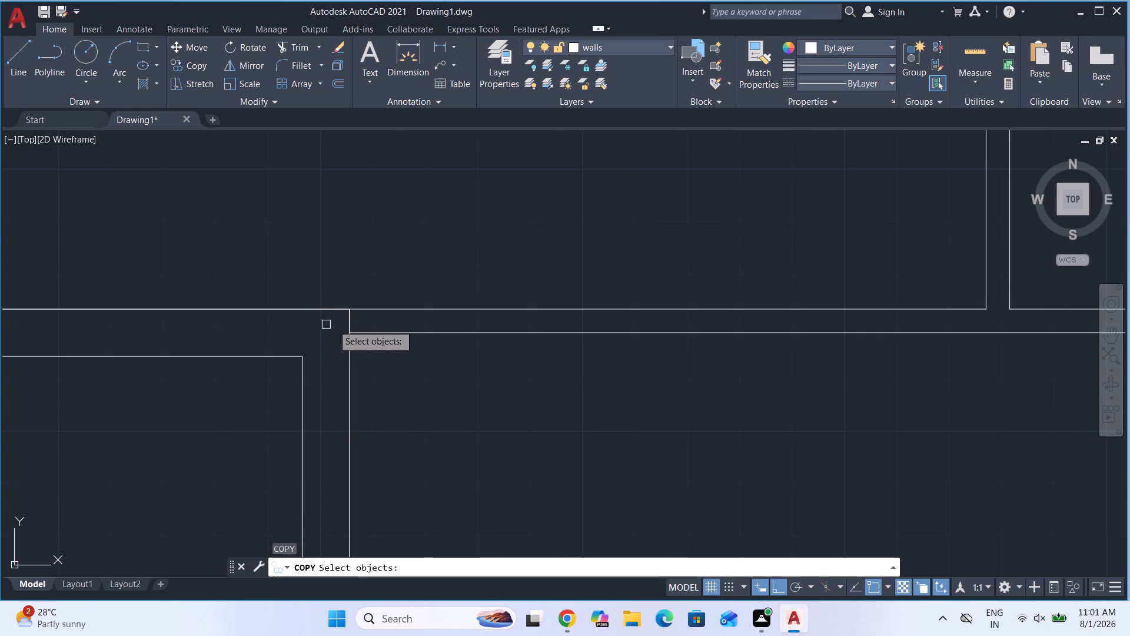
{"action": "left_click", "coordinate": [347, 326]}
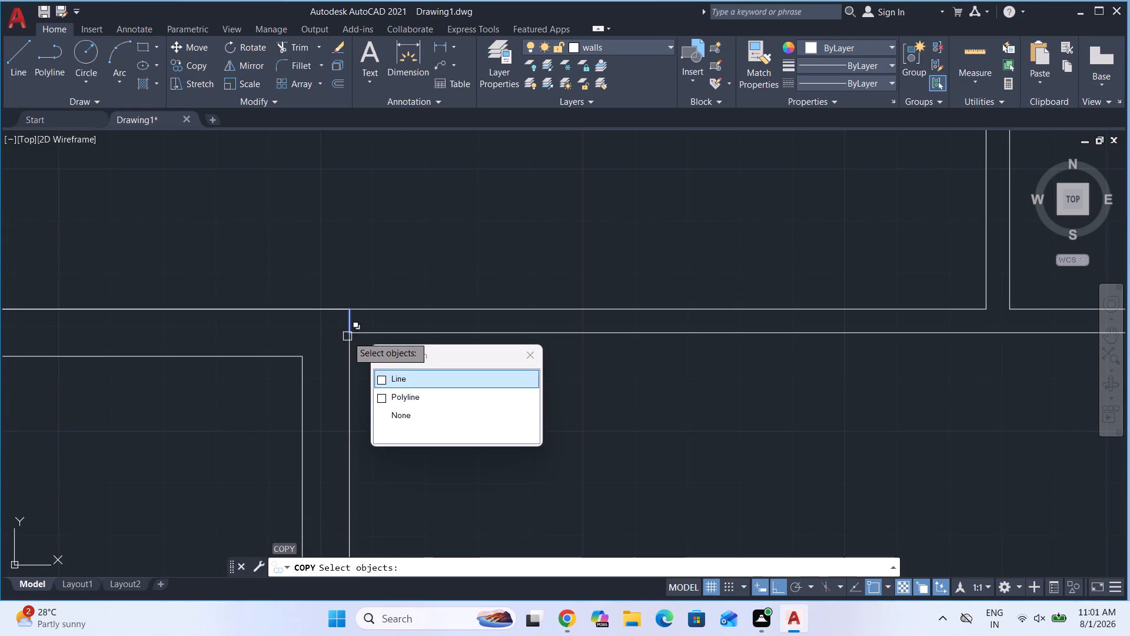
{"action": "left_click", "coordinate": [414, 382]}
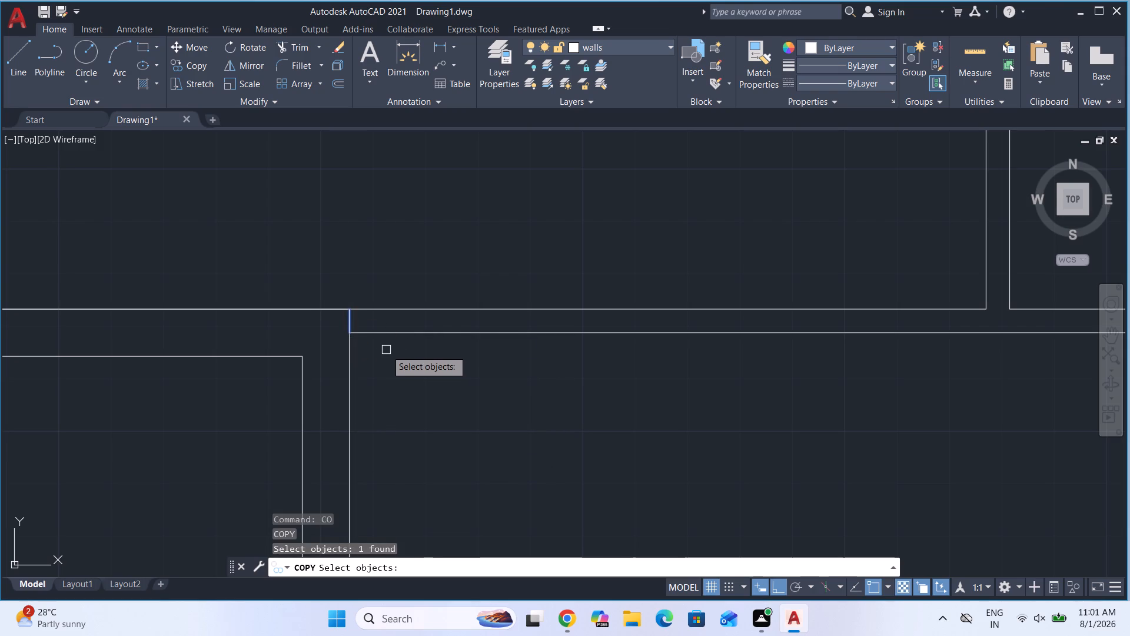
{"action": "key", "text": "Return"}
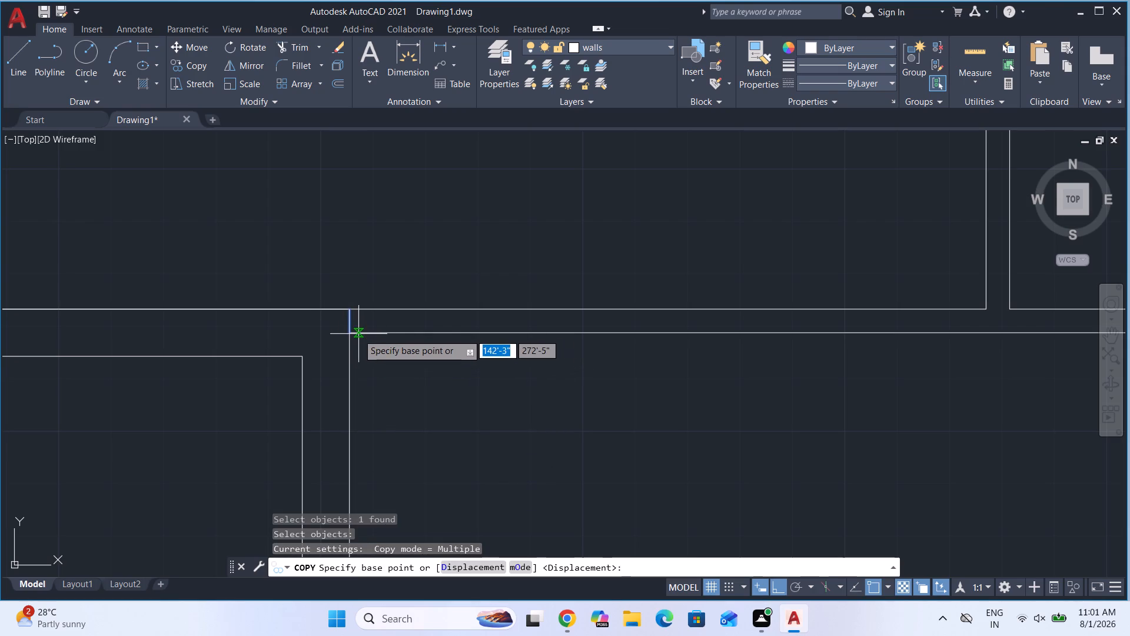
{"action": "left_click", "coordinate": [352, 333]}
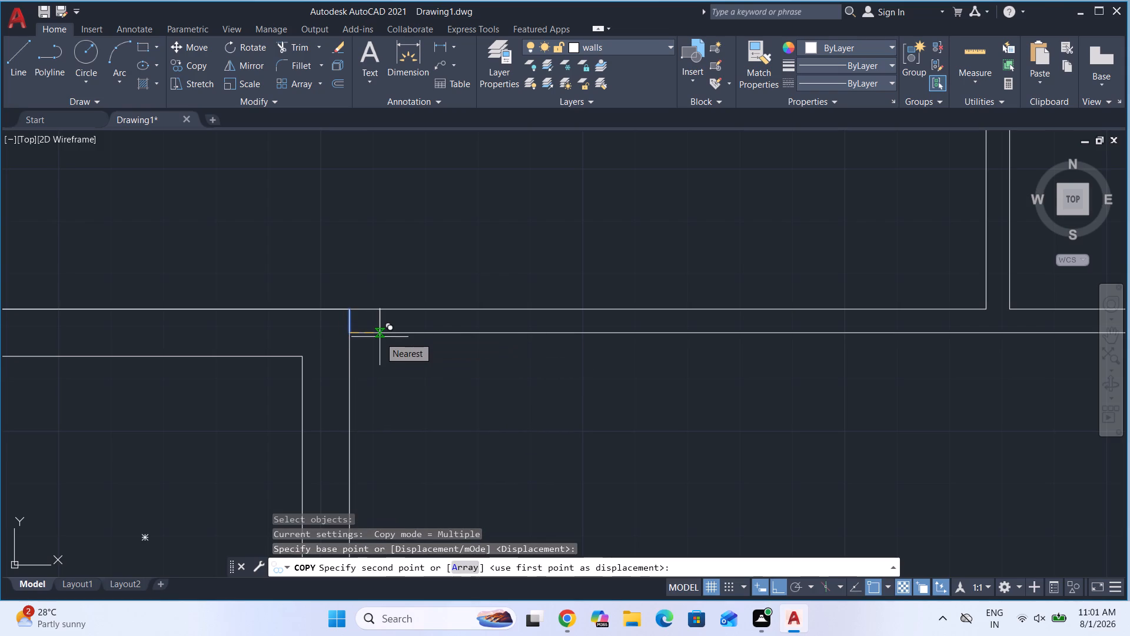
{"action": "type", "text": "4."}
{"action": "key", "text": "5"}
{"action": "key", "text": "shift+quotedbl"}
{"action": "key", "text": "Return"}
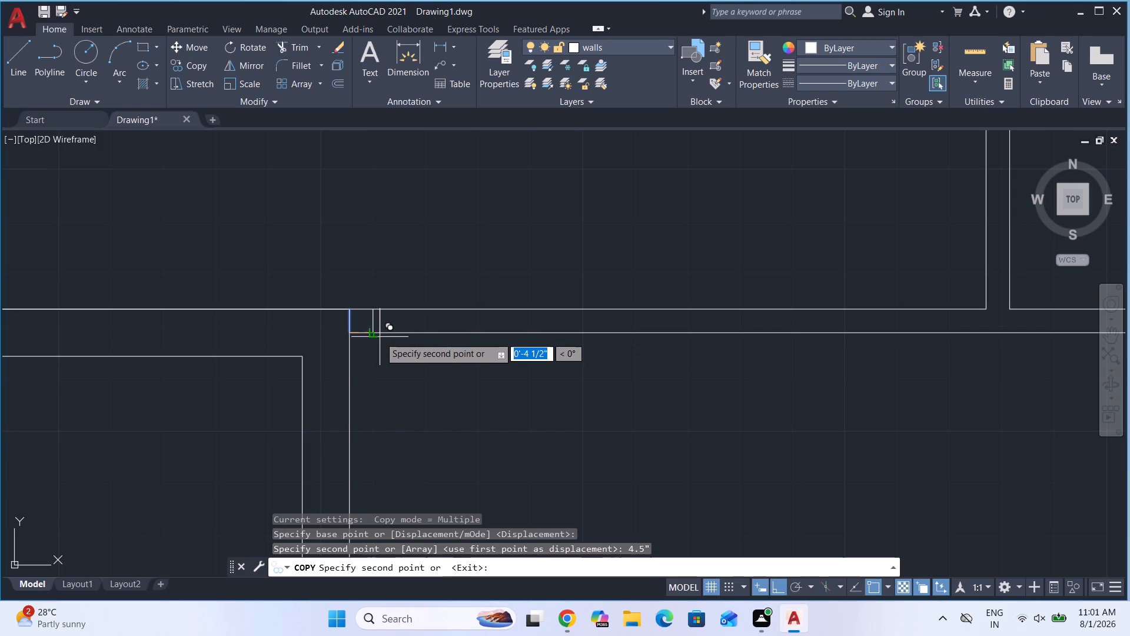
{"action": "left_click", "coordinate": [375, 336]}
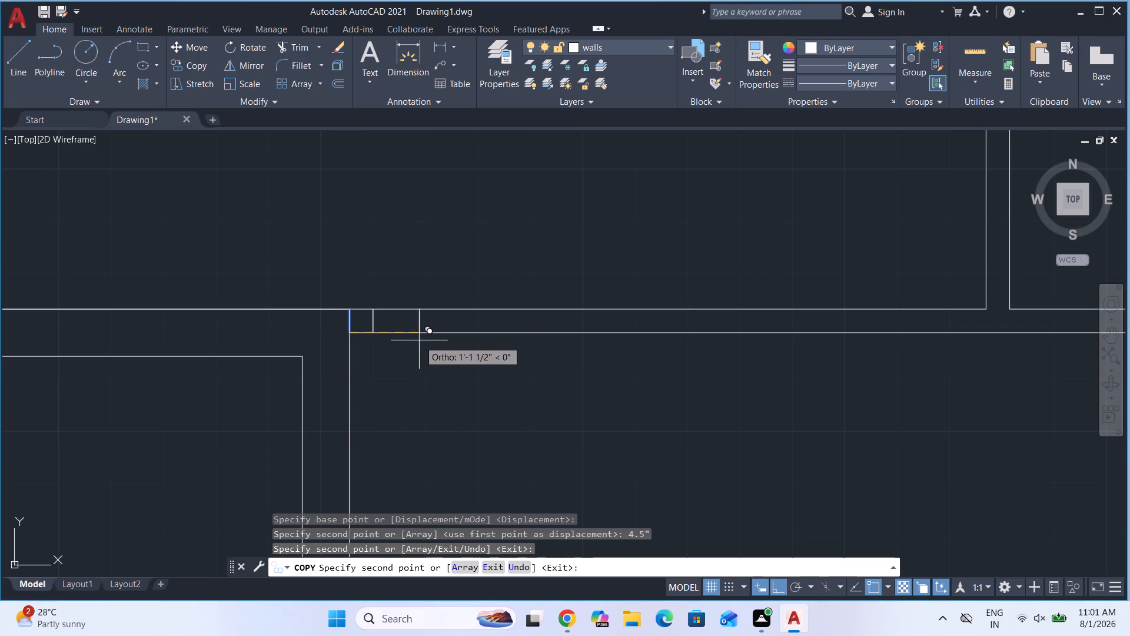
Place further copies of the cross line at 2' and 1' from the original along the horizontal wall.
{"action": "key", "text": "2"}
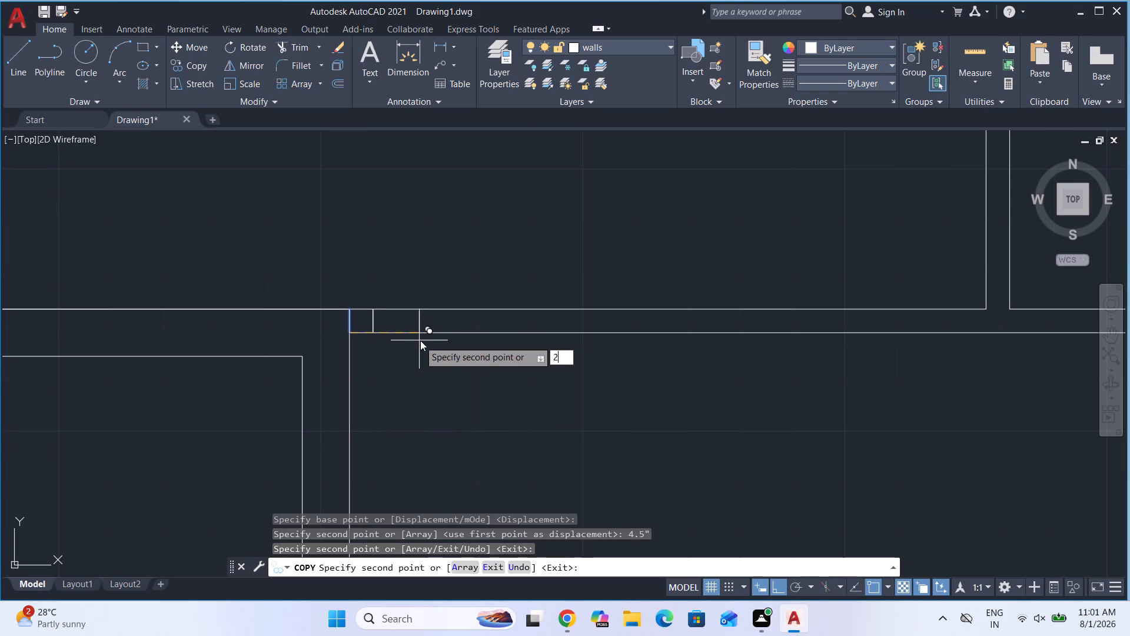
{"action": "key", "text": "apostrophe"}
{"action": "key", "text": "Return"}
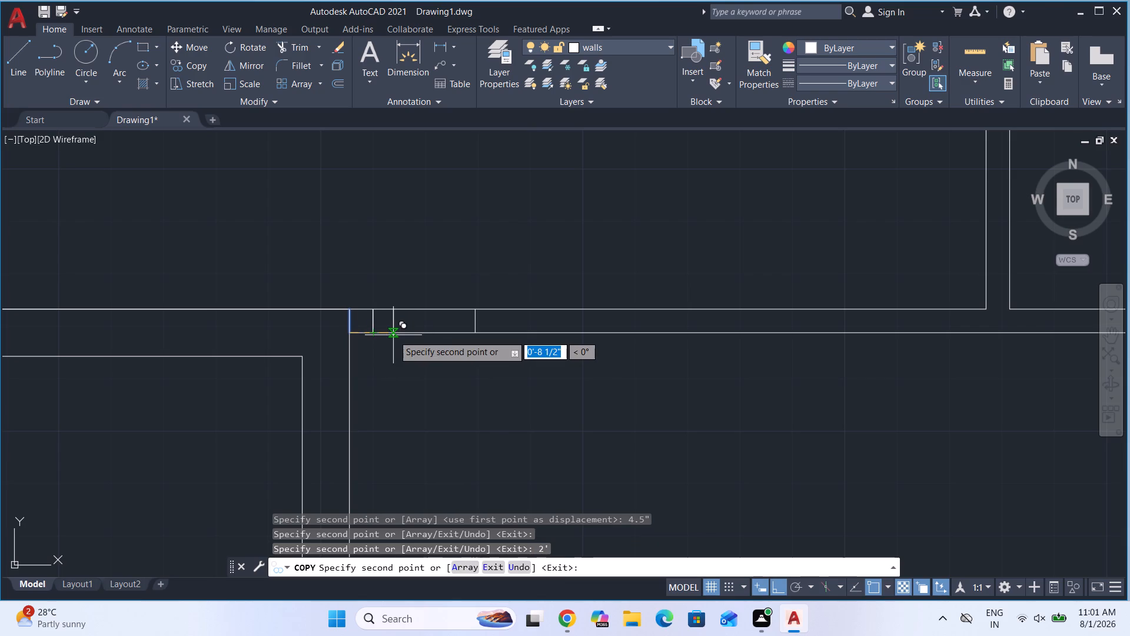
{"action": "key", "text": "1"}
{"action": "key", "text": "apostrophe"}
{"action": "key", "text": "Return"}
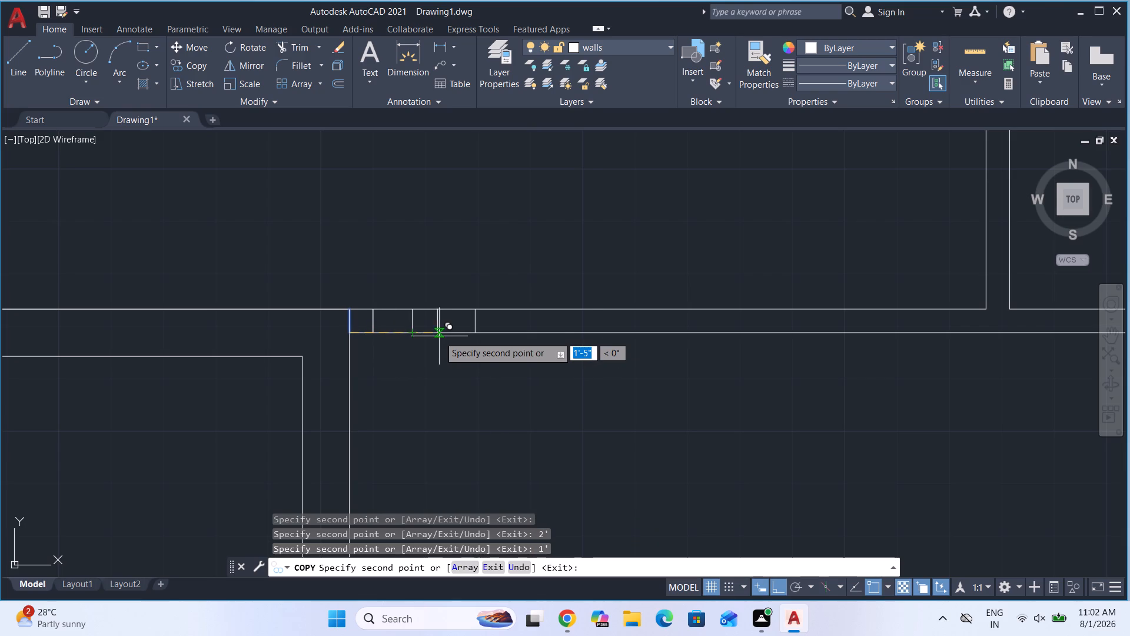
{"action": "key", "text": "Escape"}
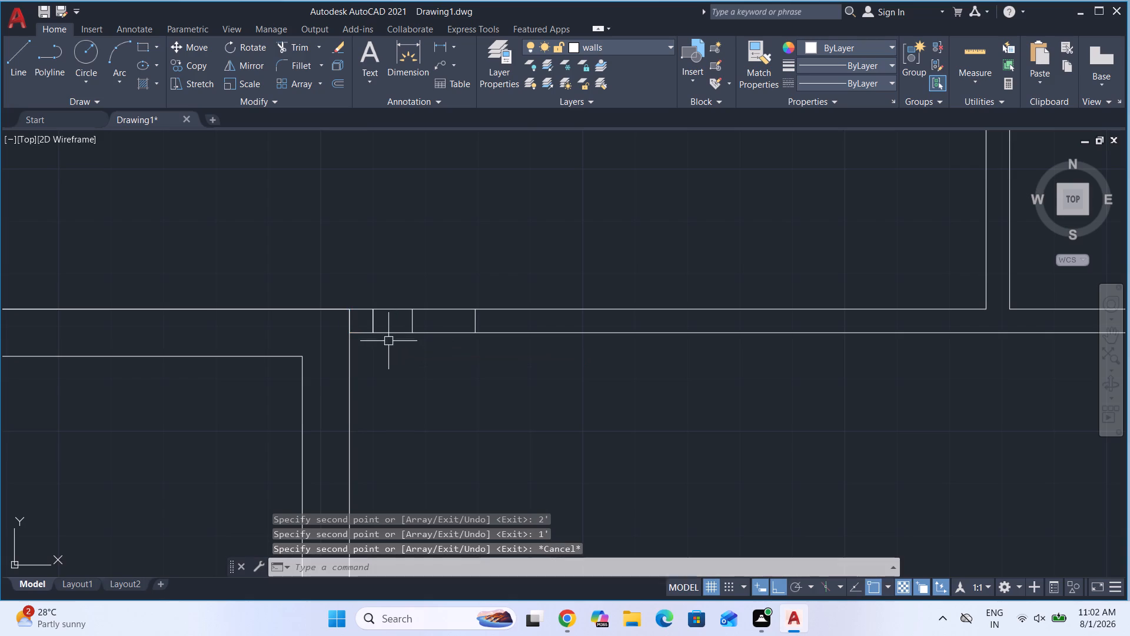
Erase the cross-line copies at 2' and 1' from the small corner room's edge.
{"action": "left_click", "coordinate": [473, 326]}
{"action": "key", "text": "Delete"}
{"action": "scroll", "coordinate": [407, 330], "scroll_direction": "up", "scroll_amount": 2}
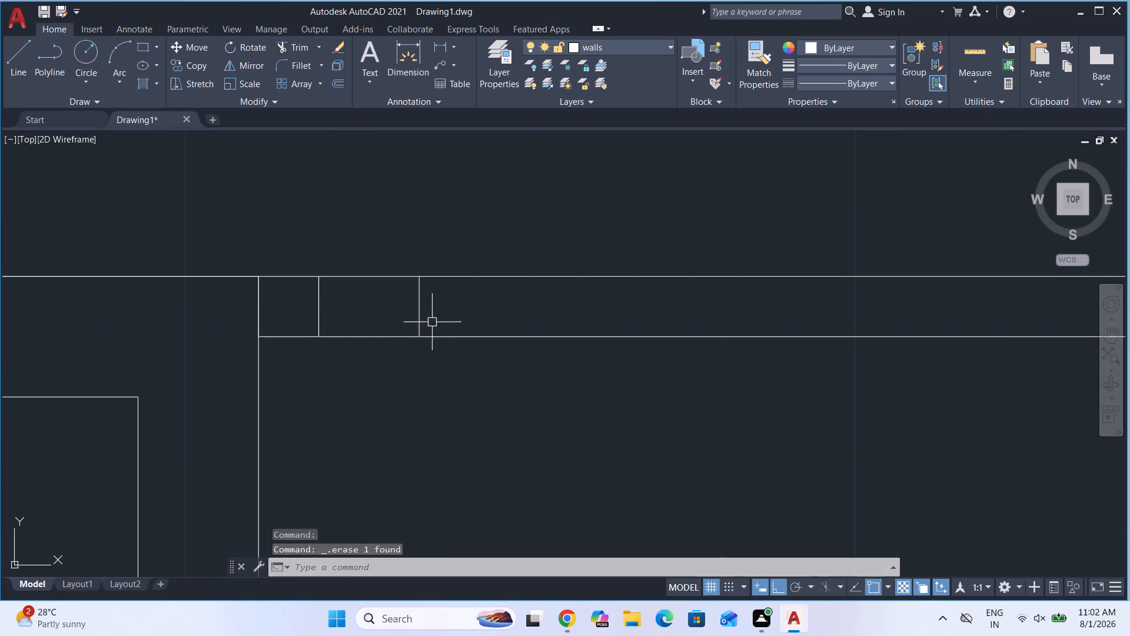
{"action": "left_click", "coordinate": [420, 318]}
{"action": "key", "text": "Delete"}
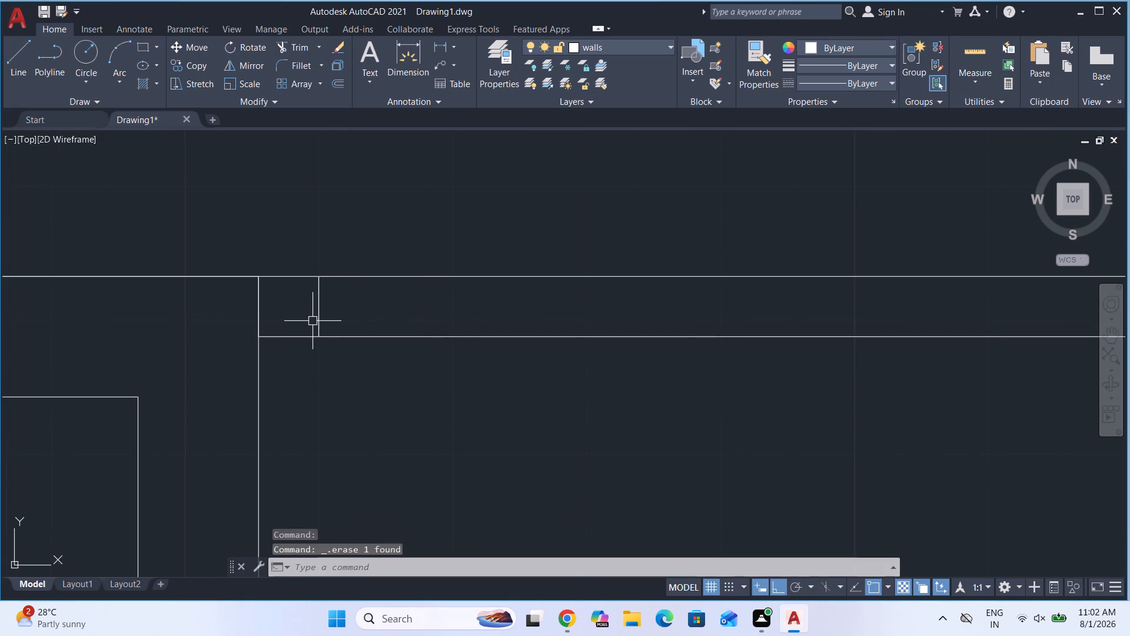
Offset the cross line nearest the small corner room through a freehand point farther right in the wall.
{"action": "key", "text": "o"}
{"action": "key", "text": "Return"}
{"action": "key", "text": "Return"}
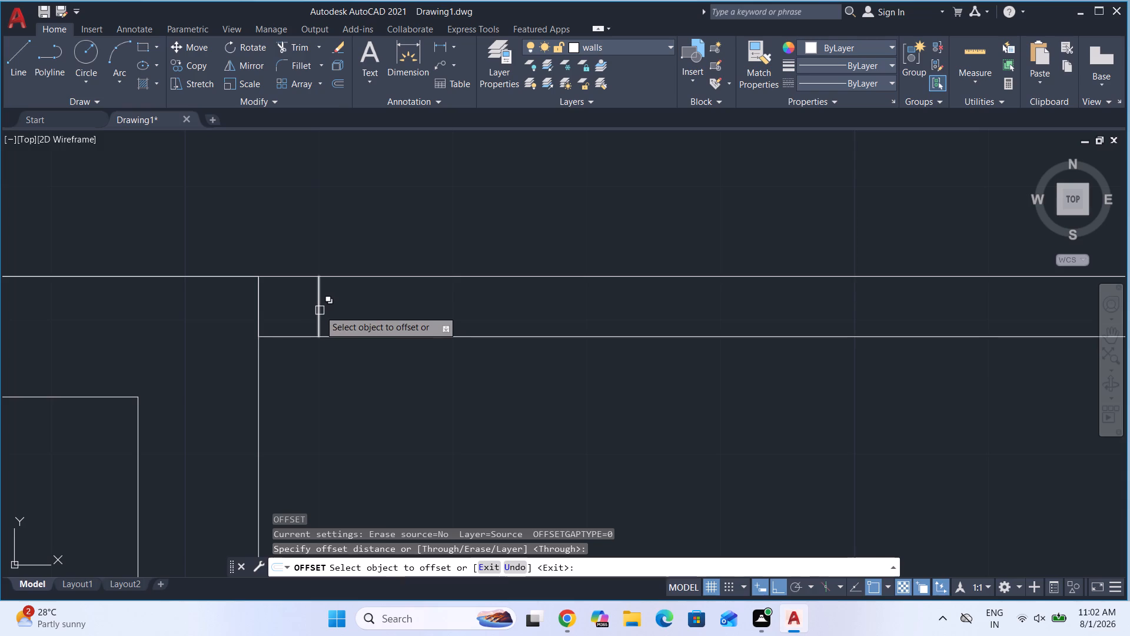
{"action": "left_click", "coordinate": [320, 310]}
{"action": "left_click", "coordinate": [387, 360]}
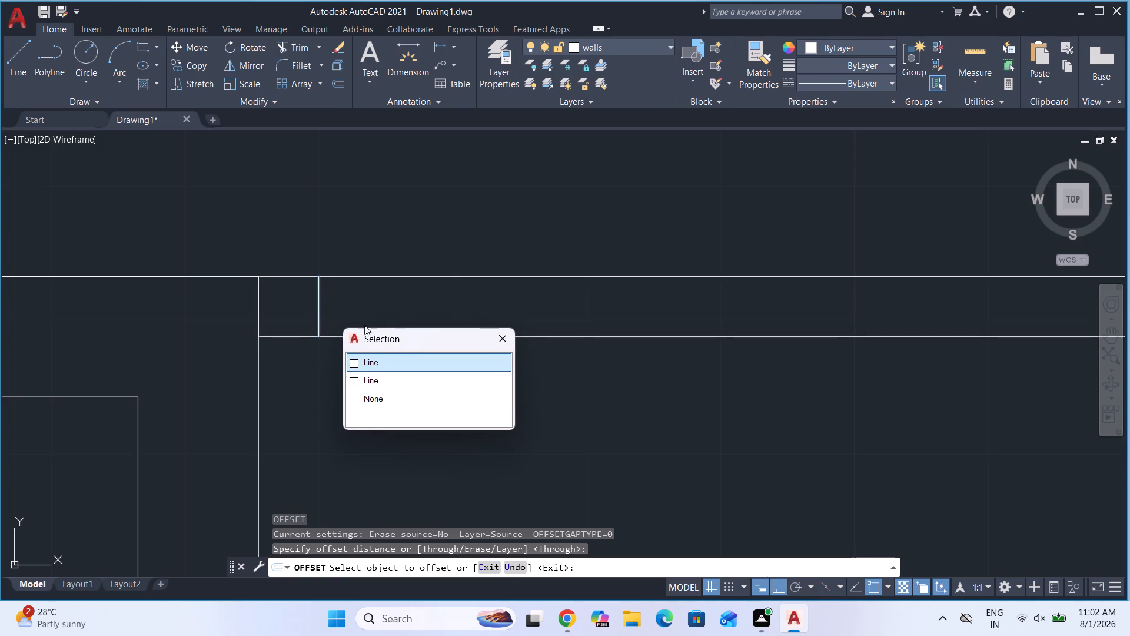
{"action": "left_click", "coordinate": [384, 366]}
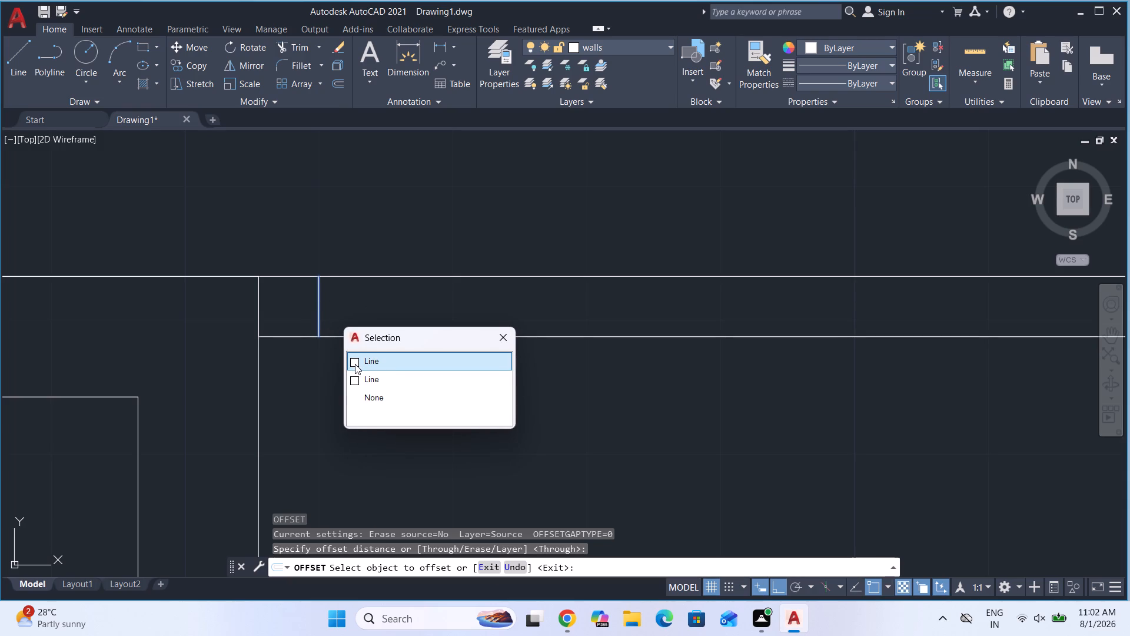
{"action": "left_click", "coordinate": [355, 364]}
{"action": "double_click", "coordinate": [391, 363]}
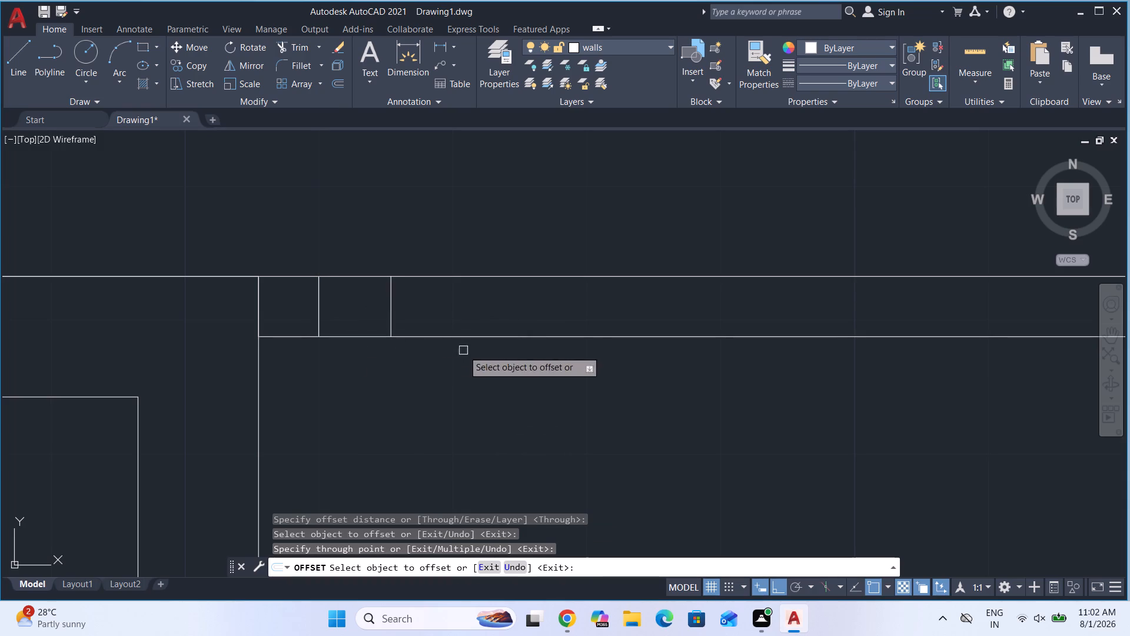
{"action": "key", "text": "Escape"}
{"action": "key", "text": "Escape"}
{"action": "key", "text": "Escape"}
{"action": "key", "text": "Escape"}
{"action": "key", "text": "Escape"}
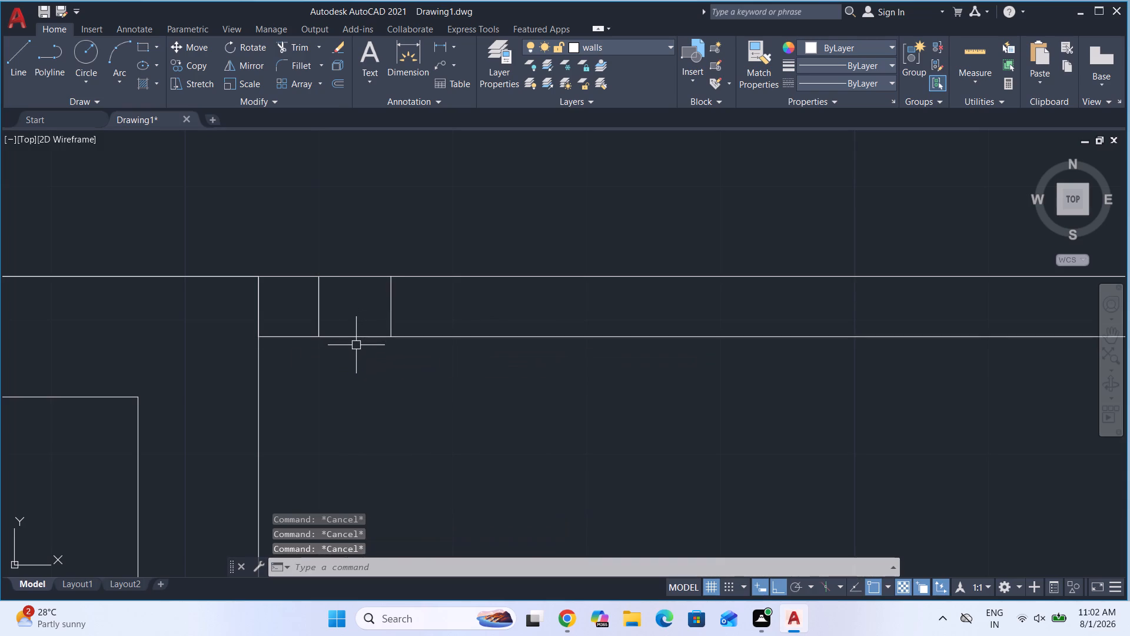
{"action": "key", "text": "Escape"}
{"action": "key", "text": "Escape"}
{"action": "key", "text": "Escape"}
{"action": "key", "text": "Escape"}
Offset the rightmost cross line 1' further right along the horizontal wall.
{"action": "key", "text": "o"}
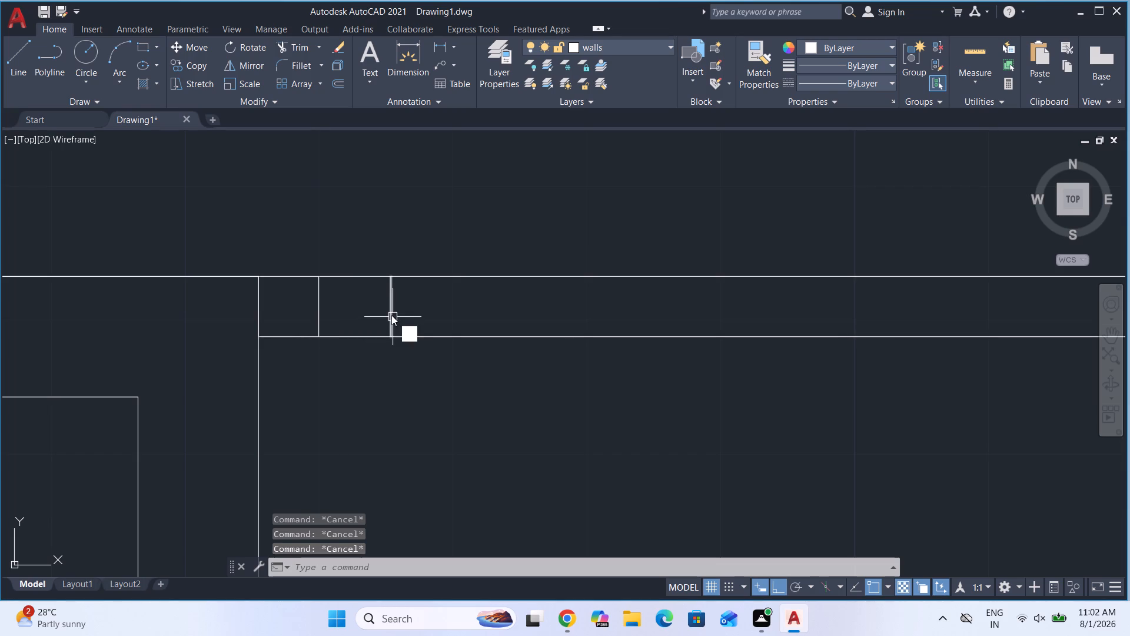
{"action": "key", "text": "Return"}
{"action": "key", "text": "Return"}
{"action": "left_click", "coordinate": [389, 307]}
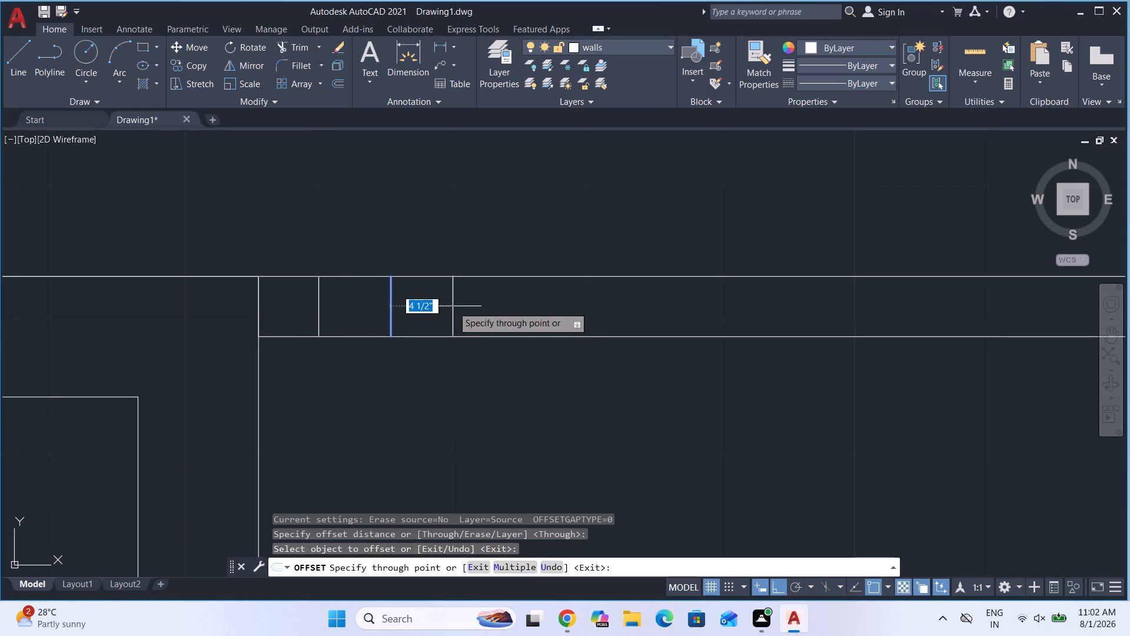
{"action": "type", "text": "1'"}
{"action": "key", "text": "Return"}
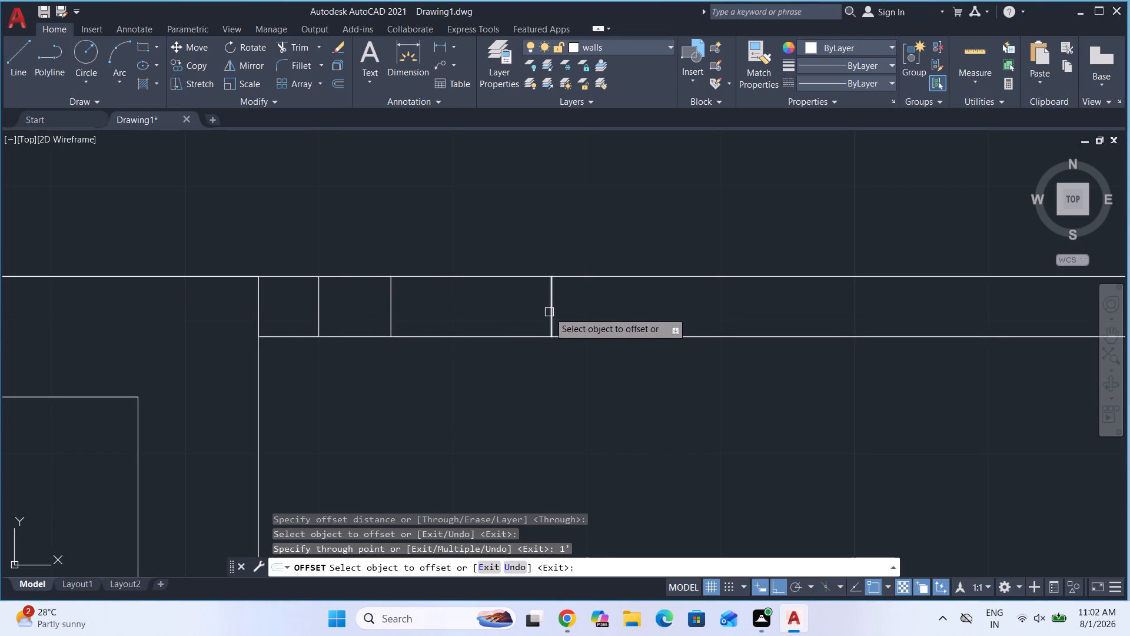
Offset the rightmost cross line 3'6" further right along the horizontal wall.
{"action": "left_click", "coordinate": [549, 312]}
{"action": "key", "text": "3"}
{"action": "key", "text": "apostrophe"}
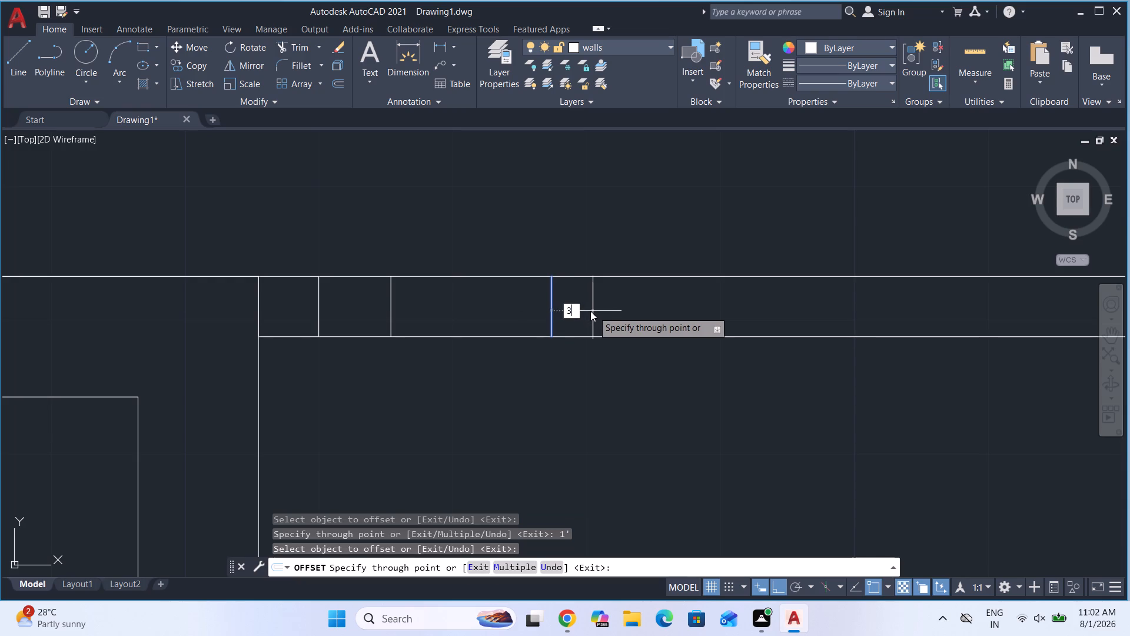
{"action": "key", "text": "6"}
{"action": "key", "text": "shift+quotedbl"}
{"action": "key", "text": "Return"}
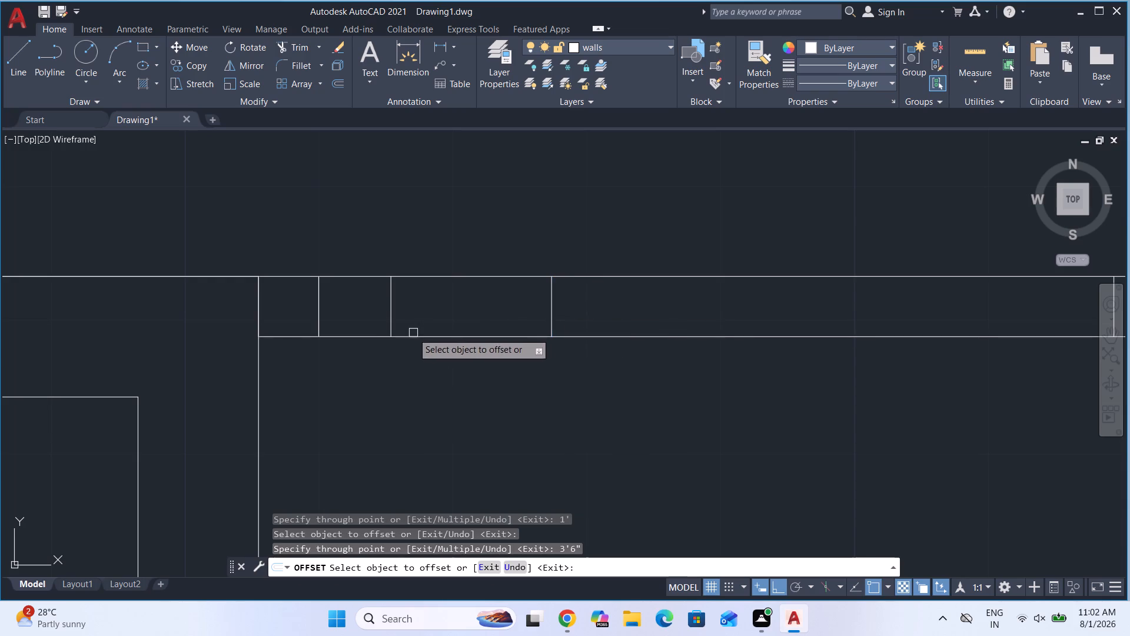
Offset the new rightmost cross line another 1' to the right along the horizontal wall.
{"action": "scroll", "coordinate": [410, 332], "scroll_direction": "down", "scroll_amount": 3}
{"action": "scroll", "coordinate": [591, 327], "scroll_direction": "up", "scroll_amount": 1}
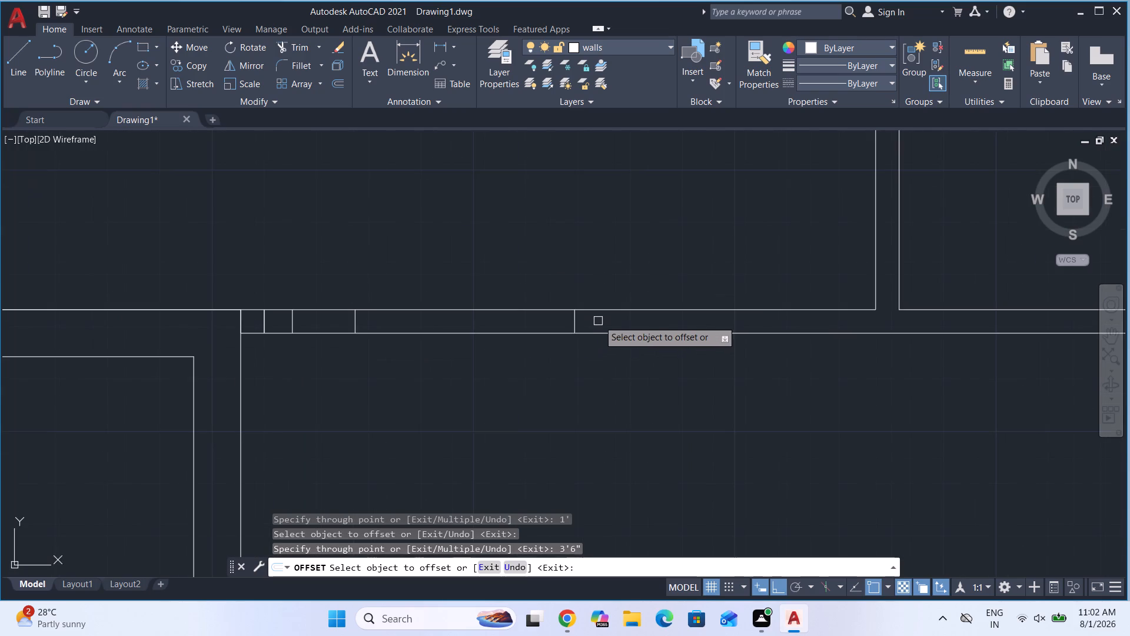
{"action": "scroll", "coordinate": [590, 320], "scroll_direction": "up", "scroll_amount": 2}
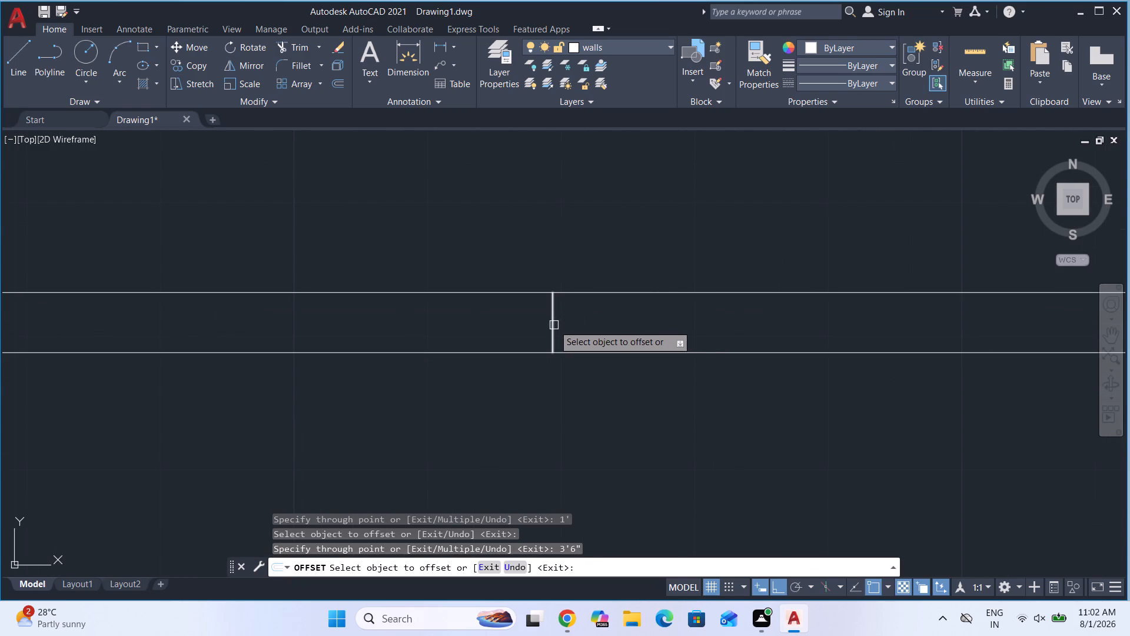
{"action": "left_click", "coordinate": [554, 325]}
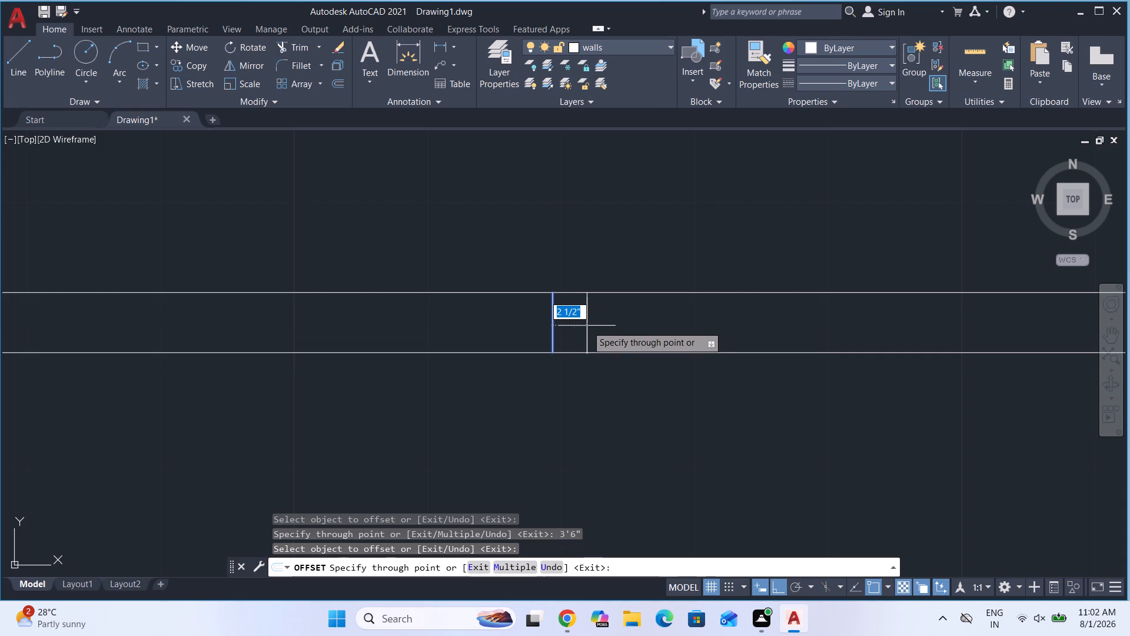
{"action": "key", "text": "1"}
{"action": "key", "text": "apostrophe"}
{"action": "key", "text": "Return"}
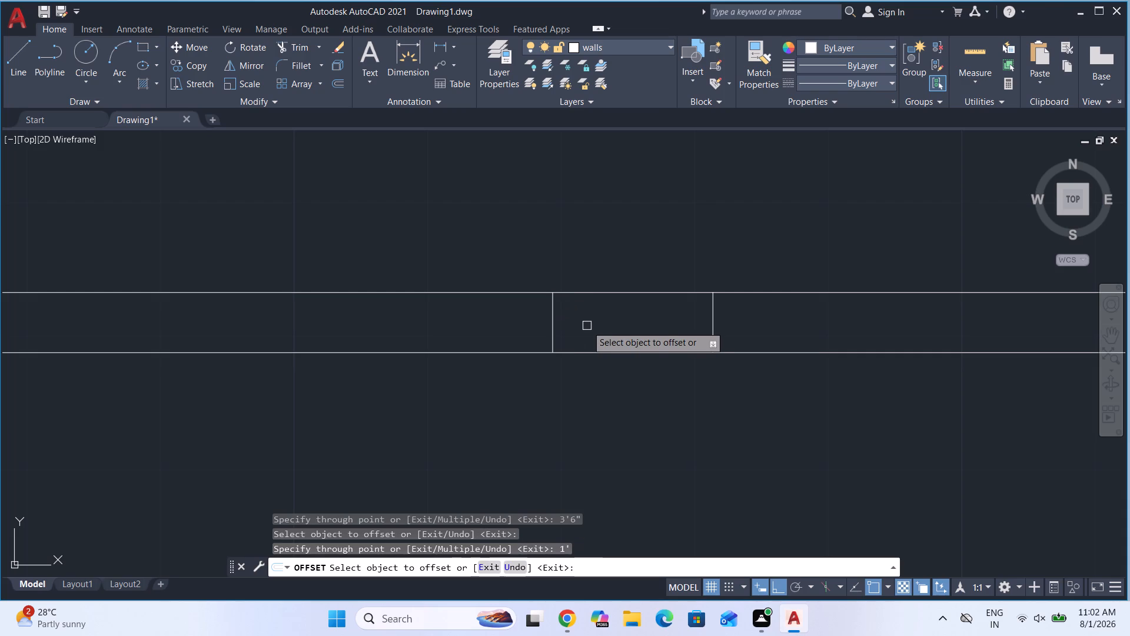
{"action": "key", "text": "Escape"}
Trim both horizontal wall lines between the two cross lines 3'6" apart to cut the opening.
{"action": "scroll", "coordinate": [594, 344], "scroll_direction": "down", "scroll_amount": 3}
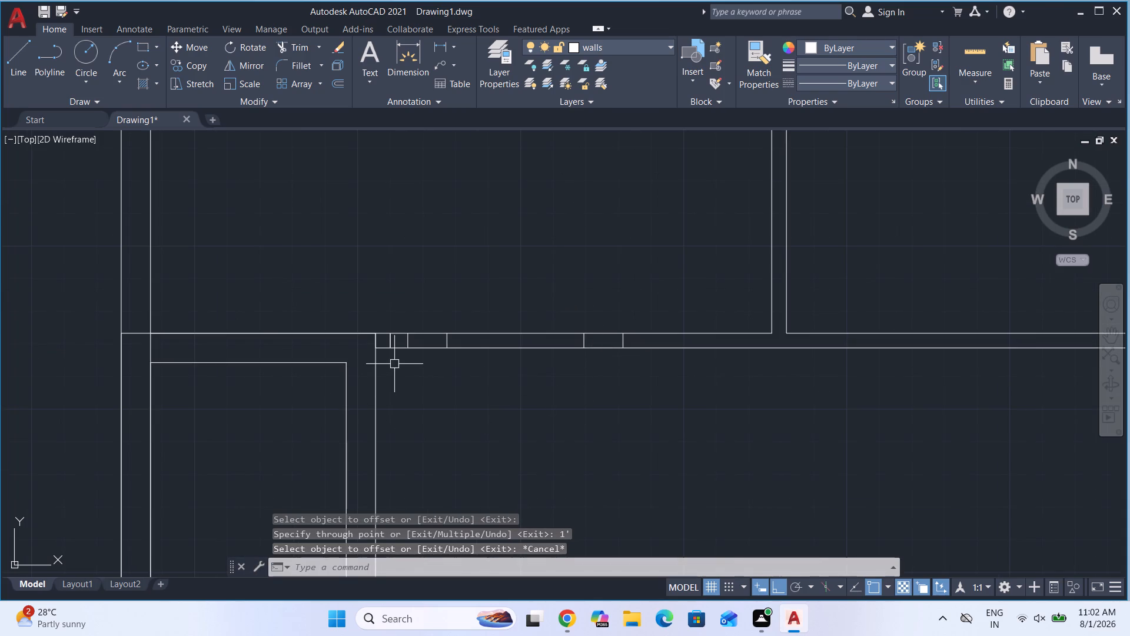
{"action": "scroll", "coordinate": [394, 363], "scroll_direction": "up", "scroll_amount": 2}
{"action": "scroll", "coordinate": [420, 313], "scroll_direction": "up", "scroll_amount": 1}
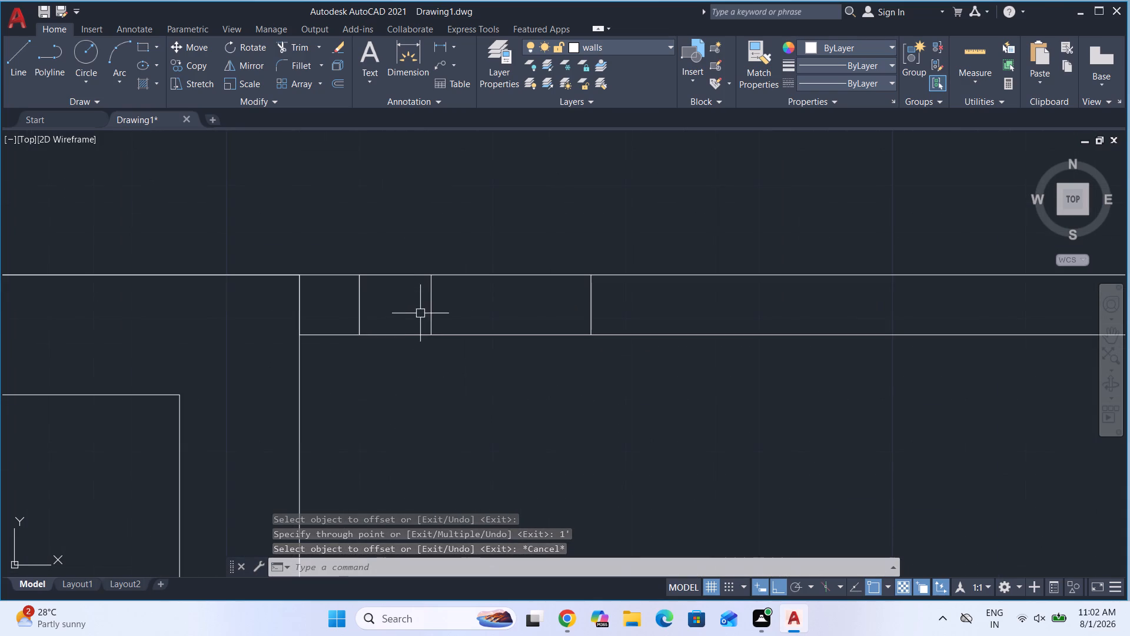
{"action": "scroll", "coordinate": [411, 333], "scroll_direction": "down", "scroll_amount": 2}
{"action": "type", "text": "tr"}
{"action": "key", "text": "Return"}
{"action": "key", "text": "Return"}
{"action": "left_click", "coordinate": [565, 372]}
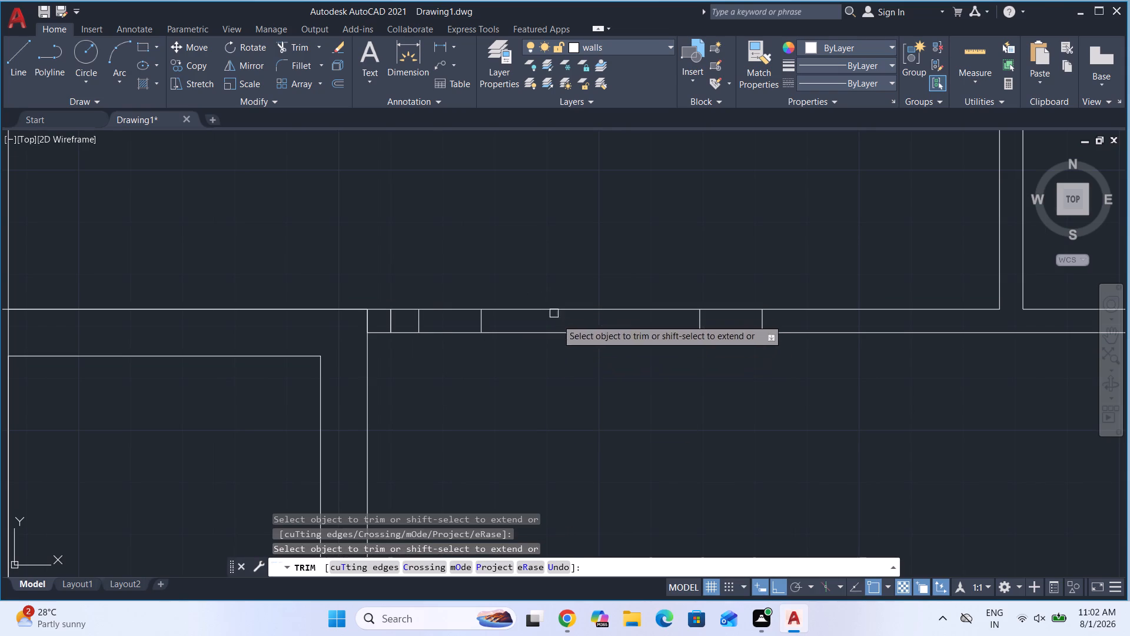
{"action": "left_click", "coordinate": [567, 336]}
{"action": "left_click", "coordinate": [568, 308]}
{"action": "scroll", "coordinate": [547, 349], "scroll_direction": "down", "scroll_amount": 1}
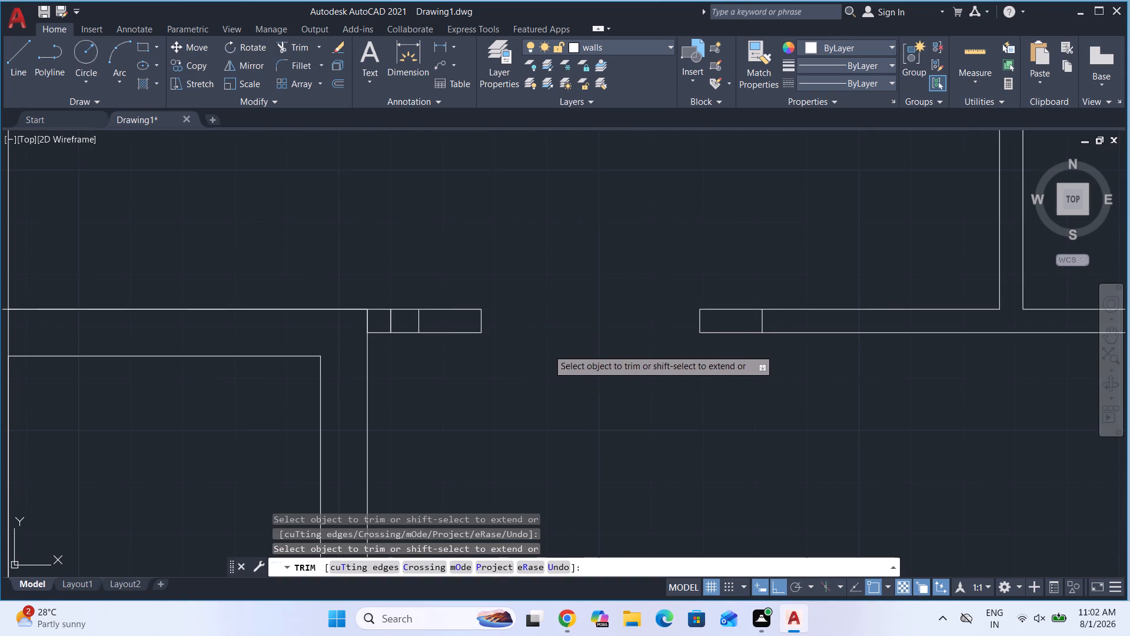
{"action": "scroll", "coordinate": [547, 349], "scroll_direction": "down", "scroll_amount": 1}
{"action": "scroll", "coordinate": [519, 401], "scroll_direction": "down", "scroll_amount": 1}
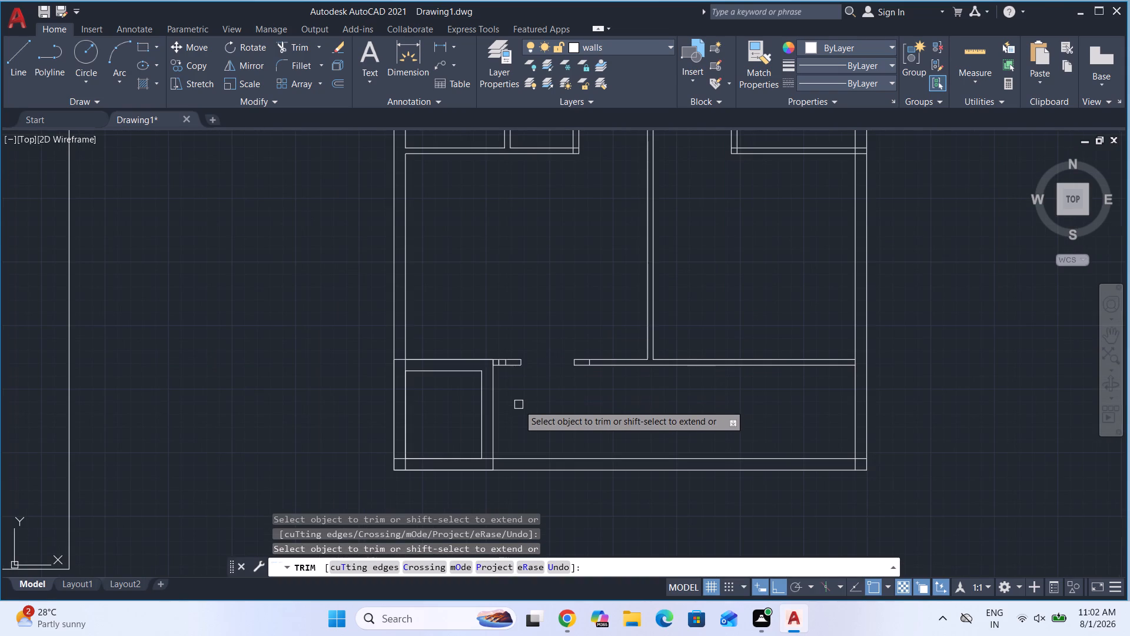
{"action": "key", "text": "Escape"}
Draw a cross line through the partition between the two small rooms, 4.5" below its upper end.
{"action": "scroll", "coordinate": [507, 372], "scroll_direction": "up", "scroll_amount": 3}
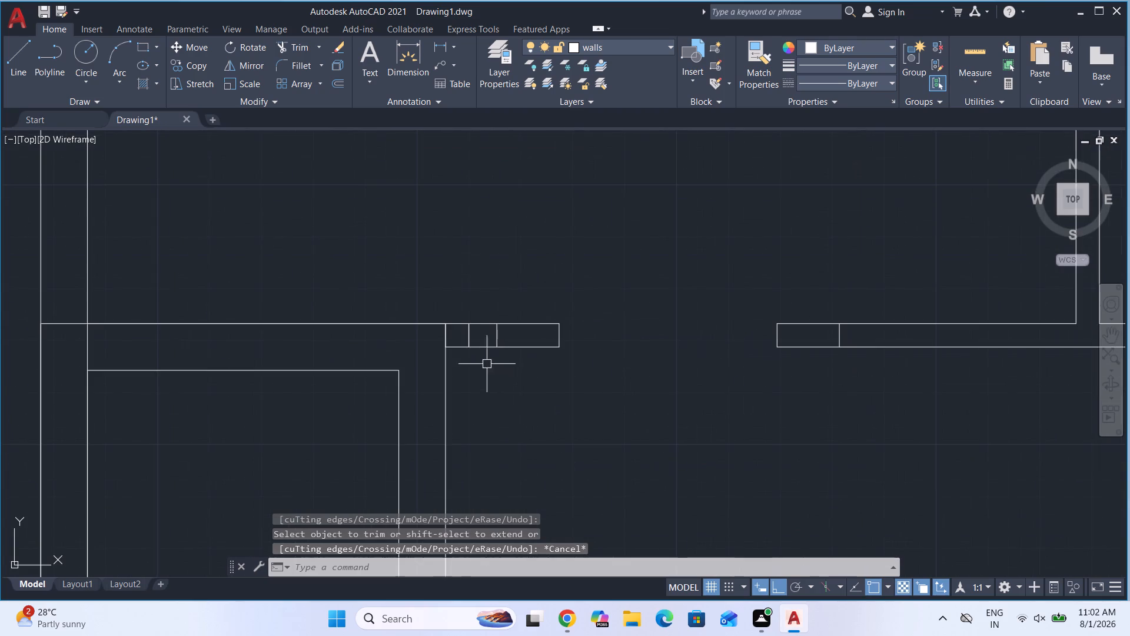
{"action": "scroll", "coordinate": [468, 340], "scroll_direction": "up", "scroll_amount": 1}
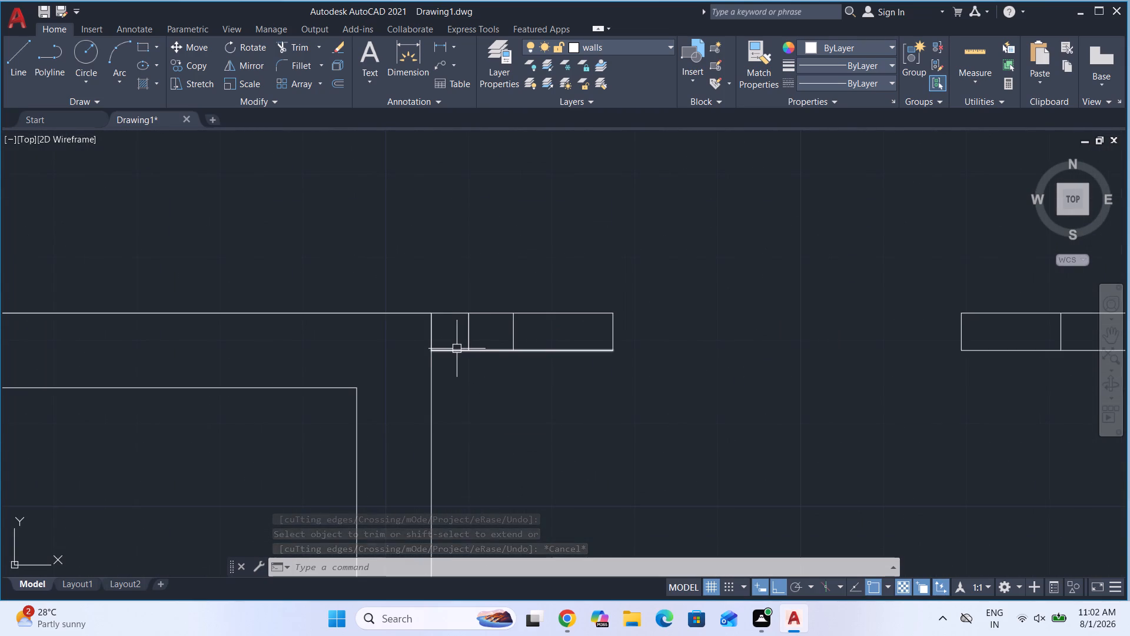
{"action": "scroll", "coordinate": [478, 427], "scroll_direction": "down", "scroll_amount": 2}
{"action": "scroll", "coordinate": [558, 428], "scroll_direction": "down", "scroll_amount": 4}
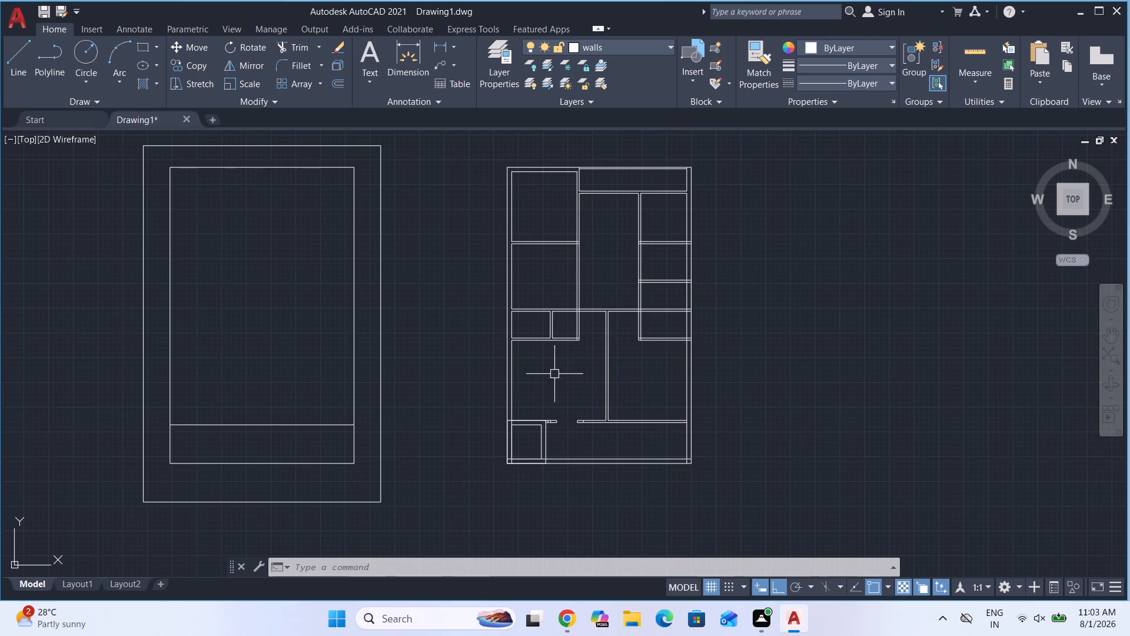
{"action": "scroll", "coordinate": [557, 339], "scroll_direction": "up", "scroll_amount": 3}
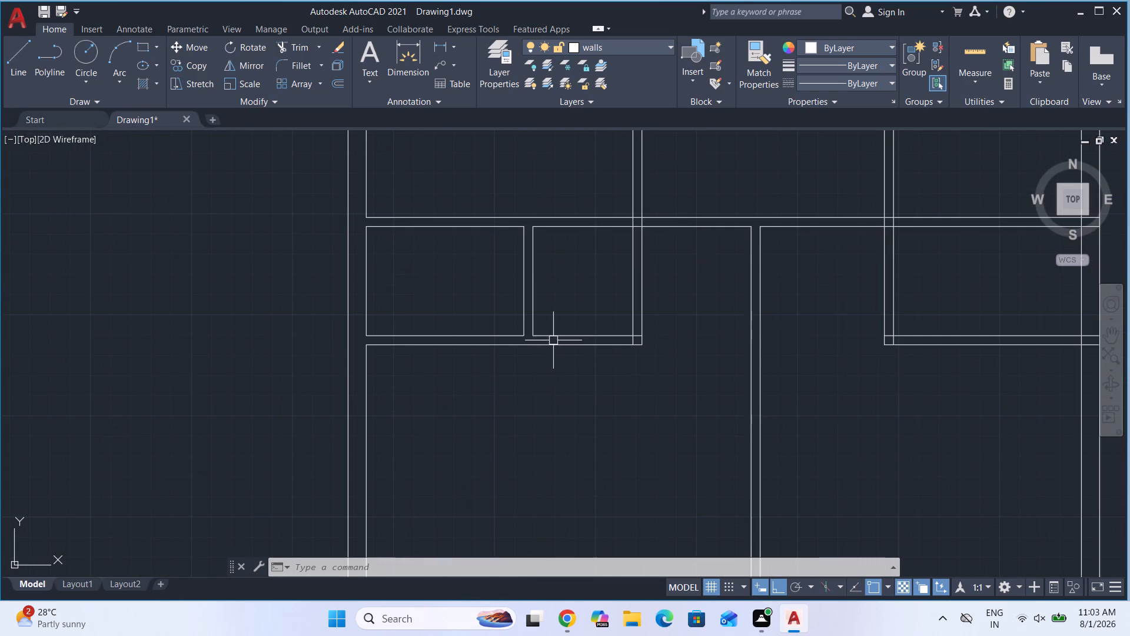
{"action": "scroll", "coordinate": [530, 211], "scroll_direction": "up", "scroll_amount": 2}
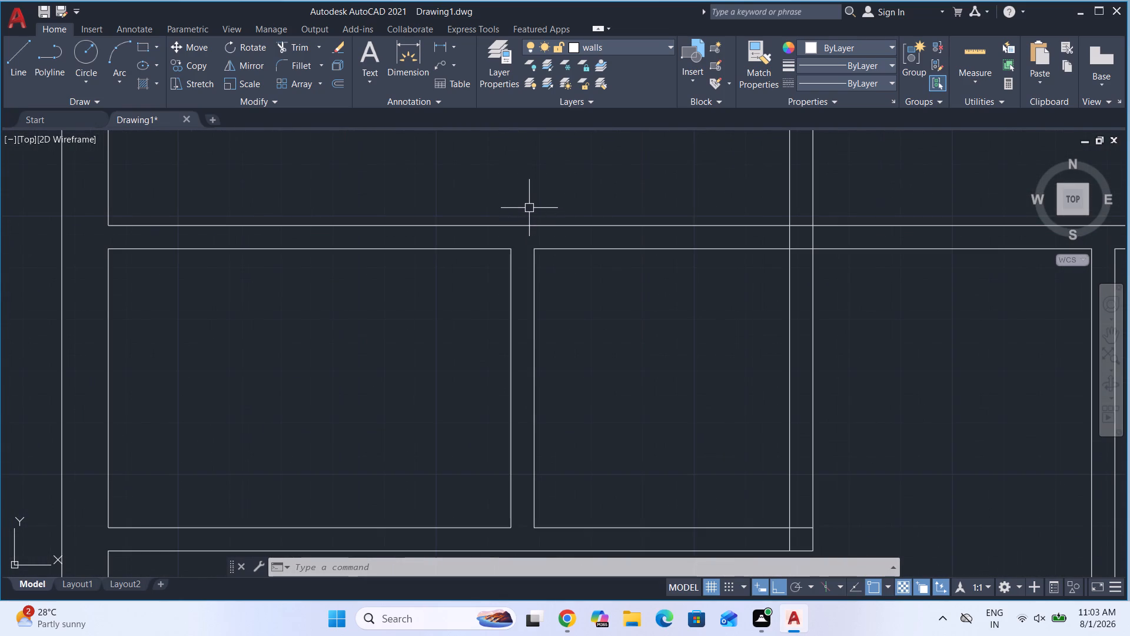
{"action": "key", "text": "l"}
{"action": "key", "text": "Return"}
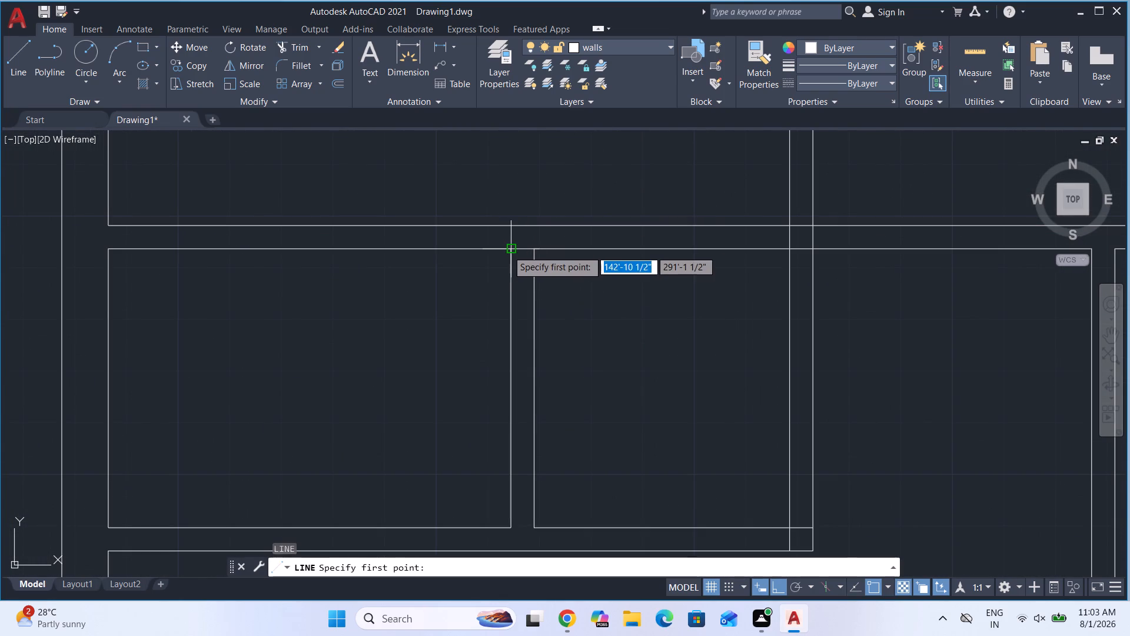
{"action": "type", "text": "tk"}
{"action": "key", "text": "Return"}
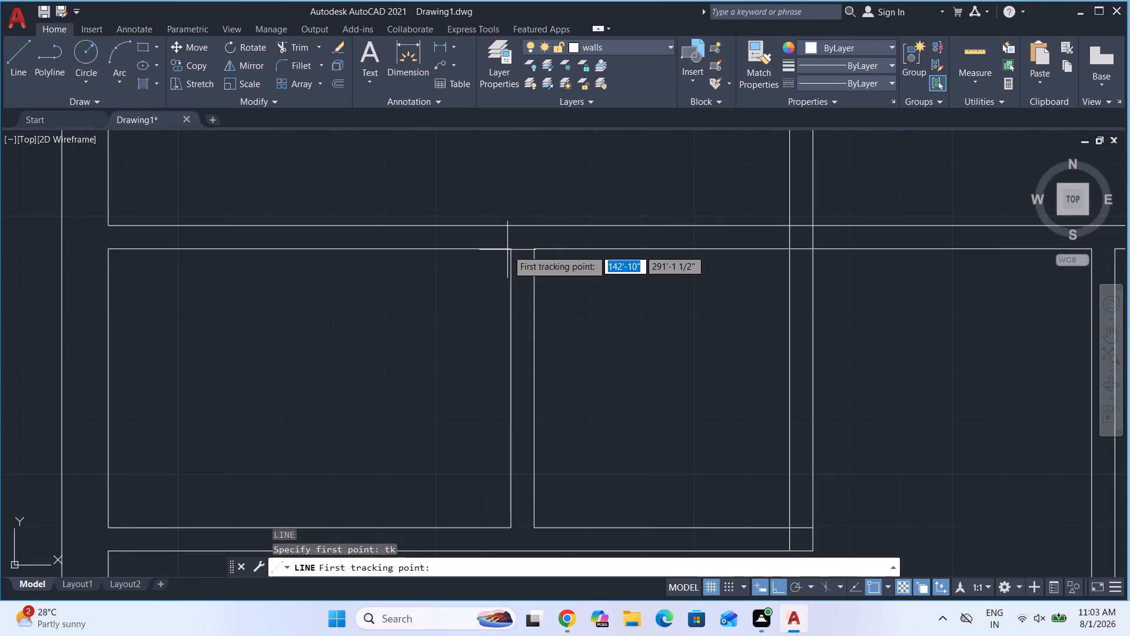
{"action": "left_click", "coordinate": [510, 251]}
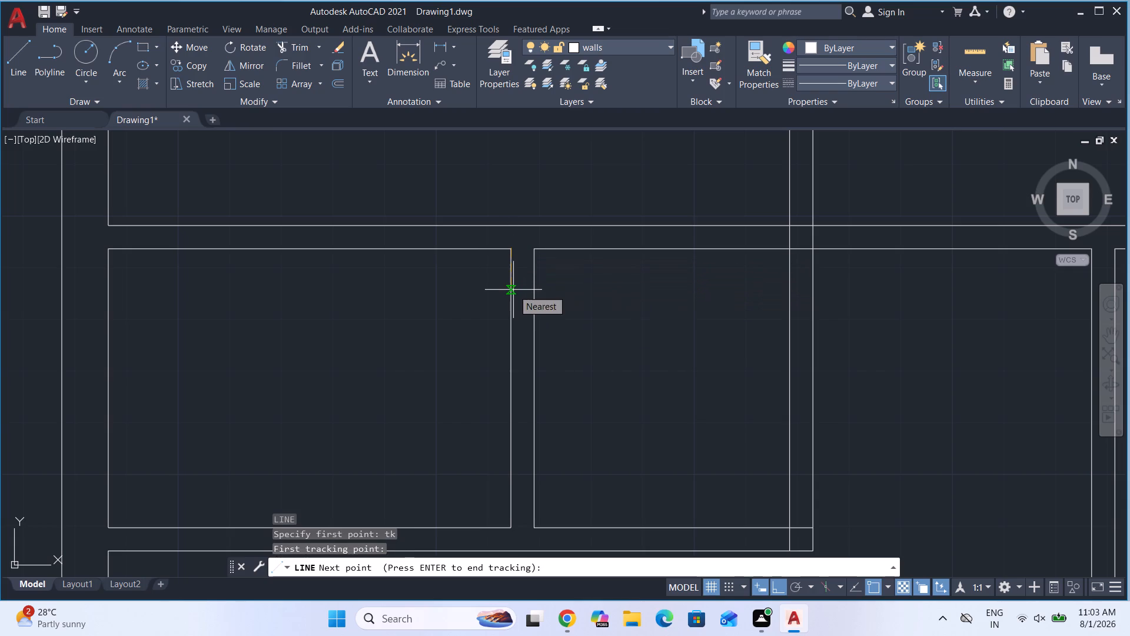
{"action": "type", "text": "4.5"}
{"action": "key", "text": "shift+quotedbl"}
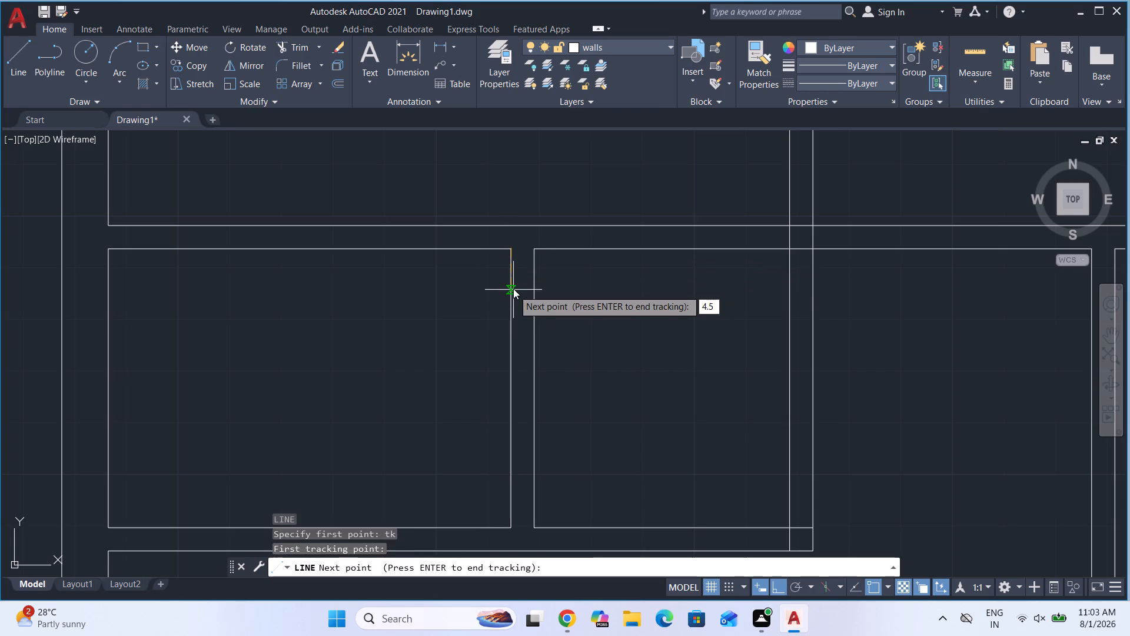
{"action": "key", "text": "Return"}
{"action": "key", "text": "Return"}
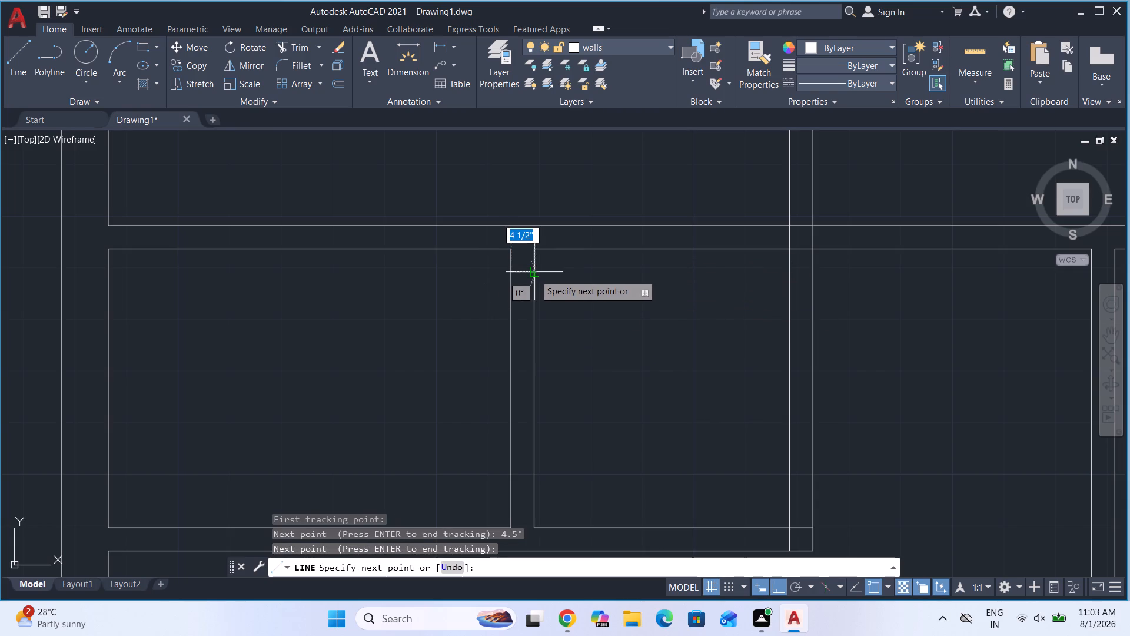
{"action": "left_click", "coordinate": [534, 274]}
{"action": "left_click_drag", "start_coordinate": [534, 274], "coordinate": [493, 293]}
{"action": "key", "text": "Return"}
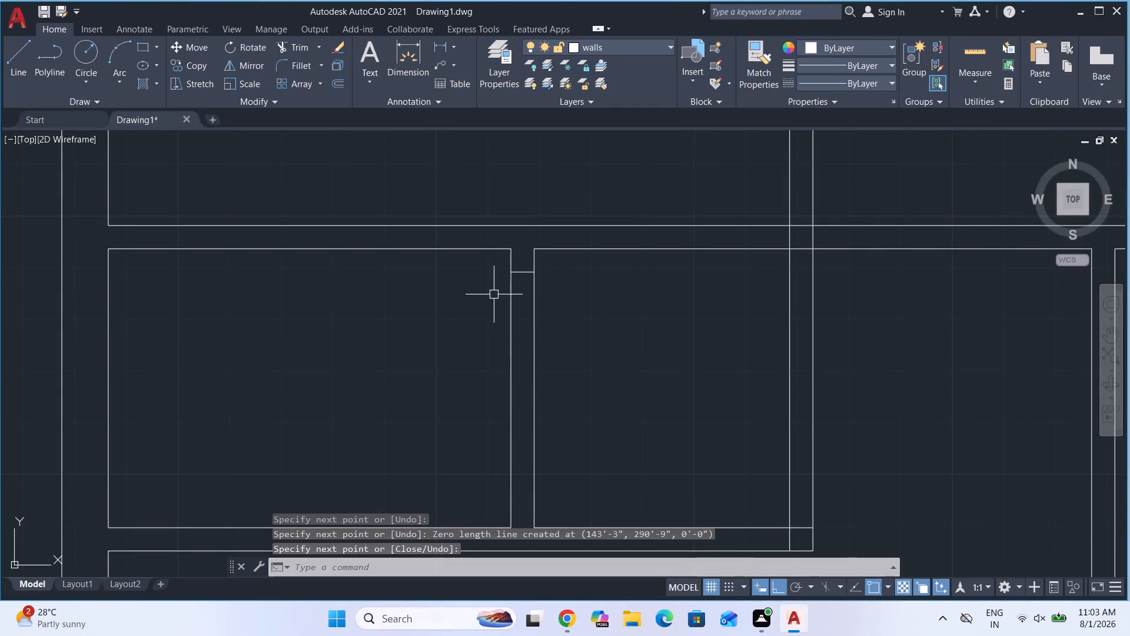
{"action": "left_click_drag", "start_coordinate": [493, 293], "coordinate": [499, 324]}
Trim the overlapping wall lines at the junction above the right-hand small room to open the crossing.
{"action": "scroll", "coordinate": [491, 291], "scroll_direction": "down", "scroll_amount": 1}
{"action": "scroll", "coordinate": [417, 297], "scroll_direction": "down", "scroll_amount": 2}
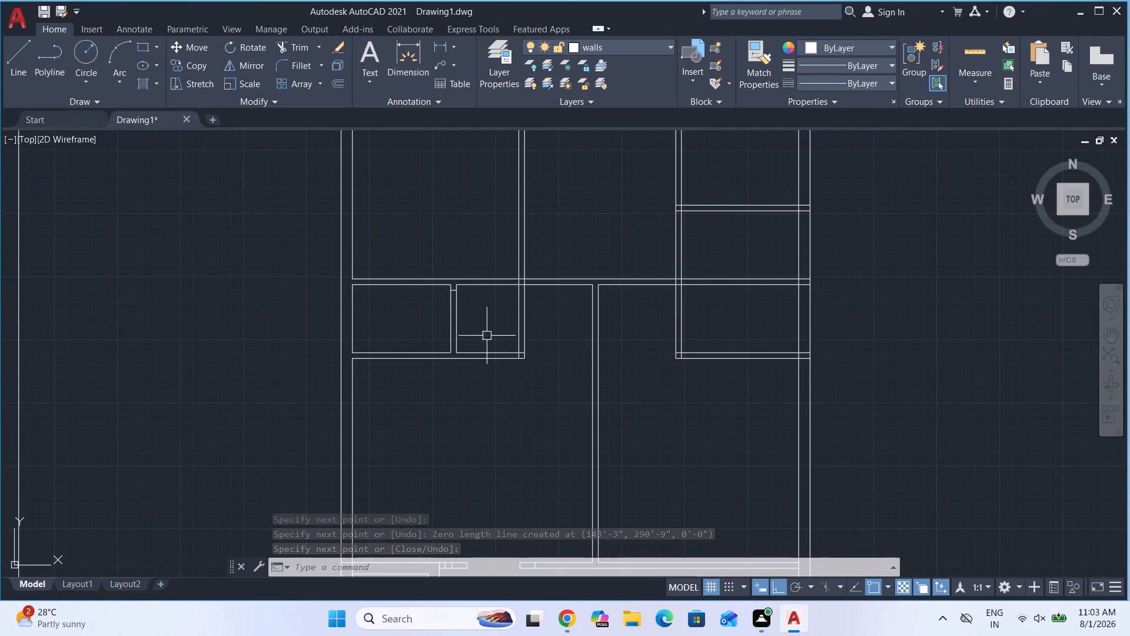
{"action": "scroll", "coordinate": [528, 270], "scroll_direction": "up", "scroll_amount": 4}
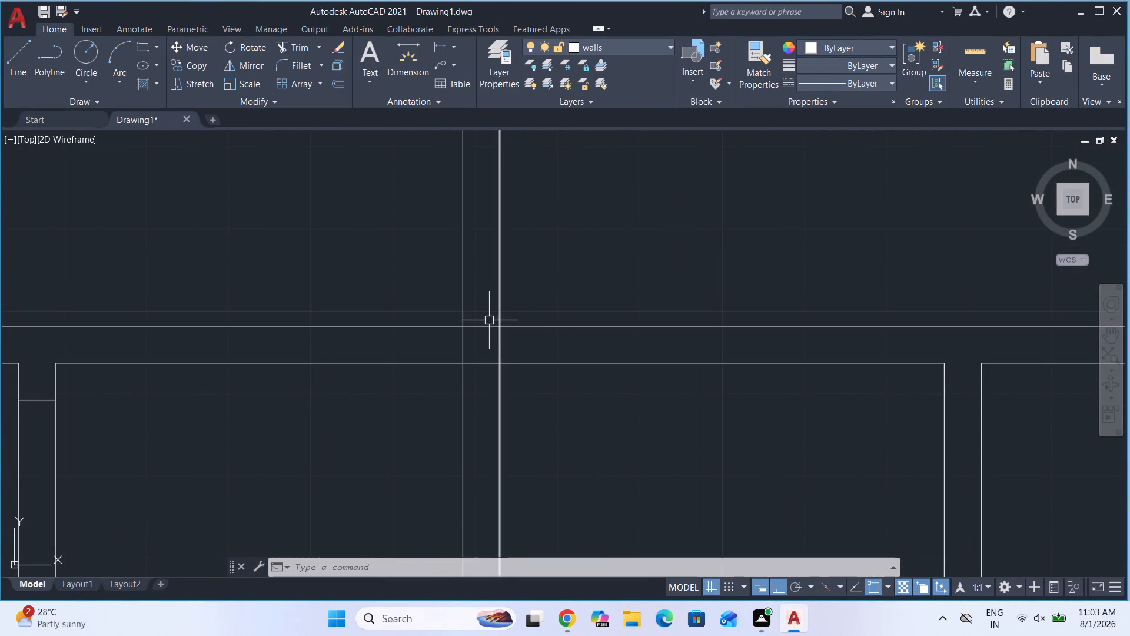
{"action": "type", "text": "tr"}
{"action": "key", "text": "Return"}
{"action": "key", "text": "Return"}
{"action": "left_click", "coordinate": [488, 383]}
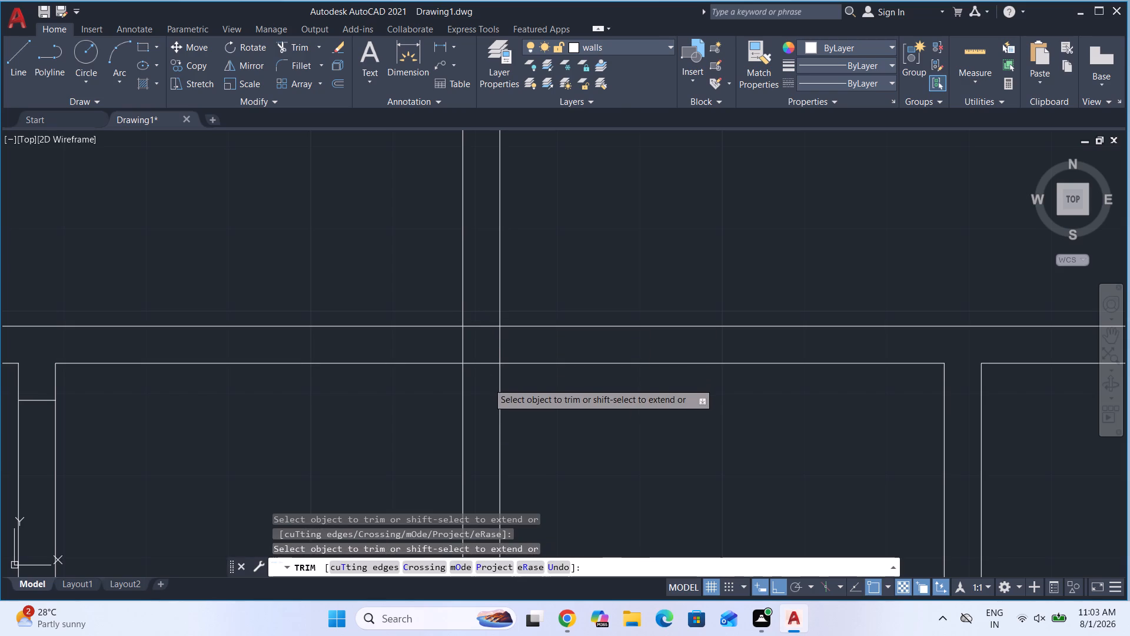
{"action": "left_click", "coordinate": [480, 303]}
{"action": "left_click", "coordinate": [517, 349]}
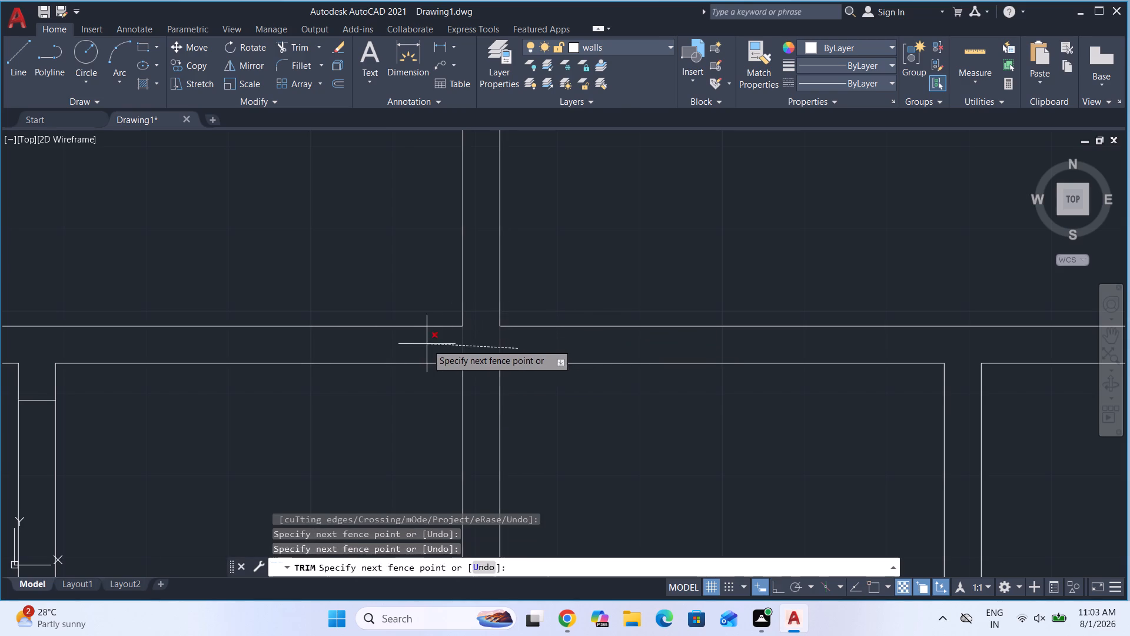
{"action": "left_click", "coordinate": [426, 344]}
{"action": "scroll", "coordinate": [414, 360], "scroll_direction": "down", "scroll_amount": 3}
{"action": "key", "text": "Escape"}
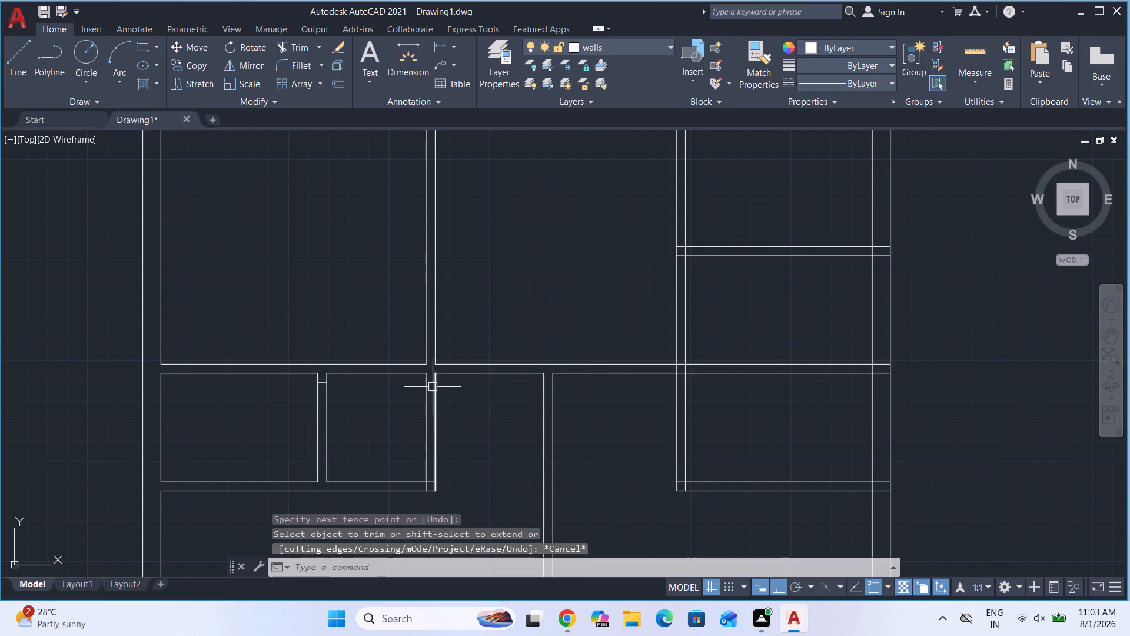
Draw a cross line through the vertical wall 4.5" above the cleaned junction, from face to face.
{"action": "key", "text": "l"}
{"action": "key", "text": "Return"}
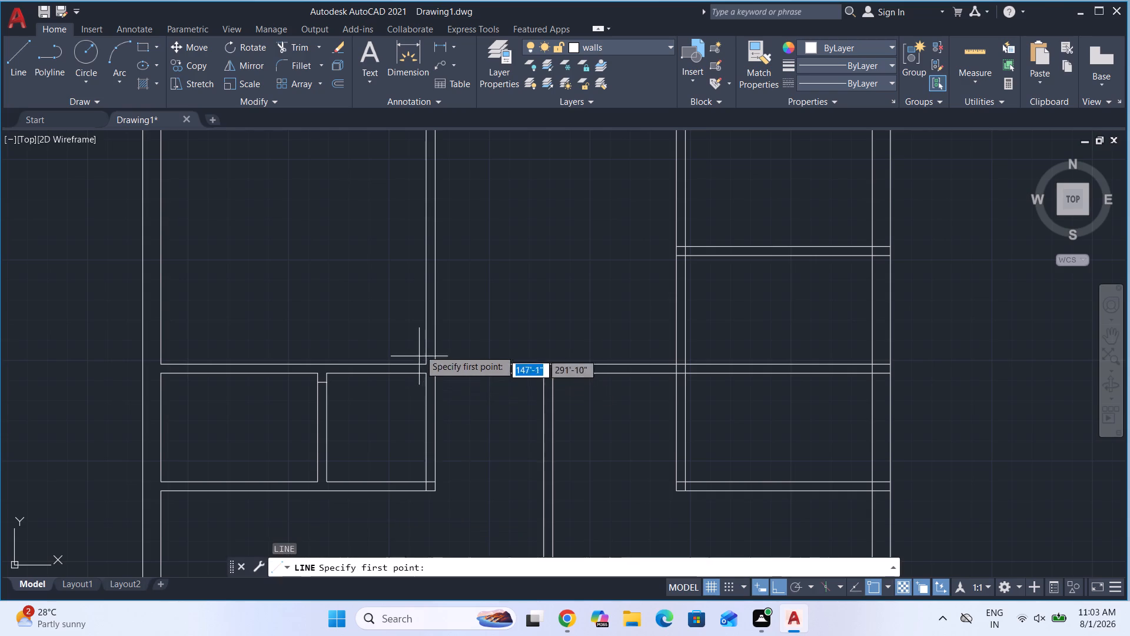
{"action": "scroll", "coordinate": [420, 349], "scroll_direction": "up", "scroll_amount": 3}
{"action": "type", "text": "tk"}
{"action": "key", "text": "Return"}
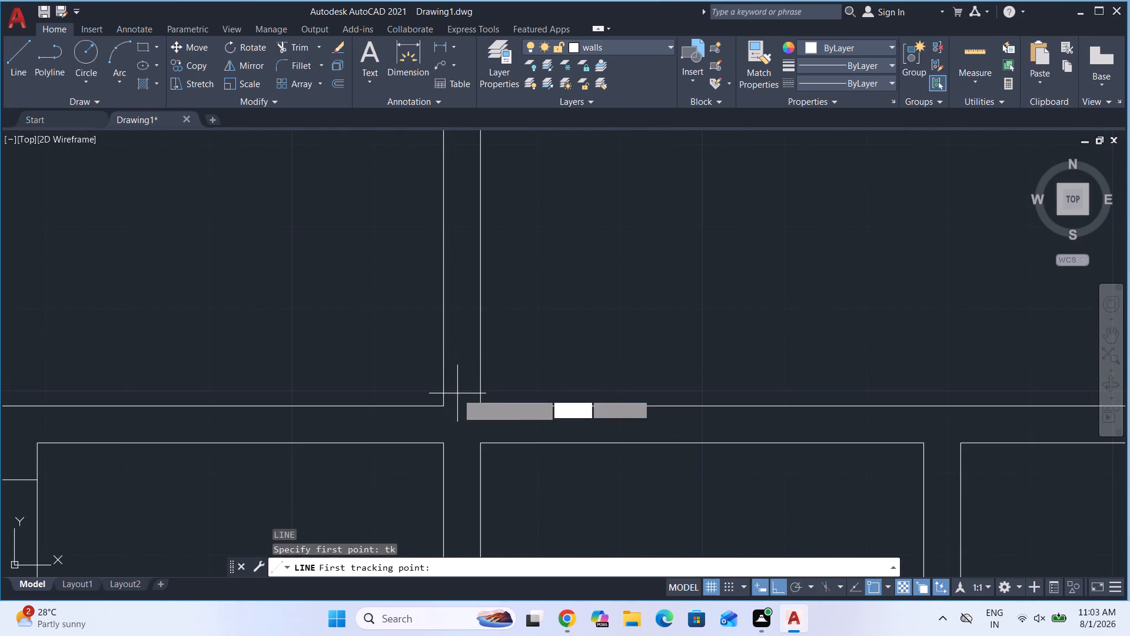
{"action": "left_click", "coordinate": [442, 406]}
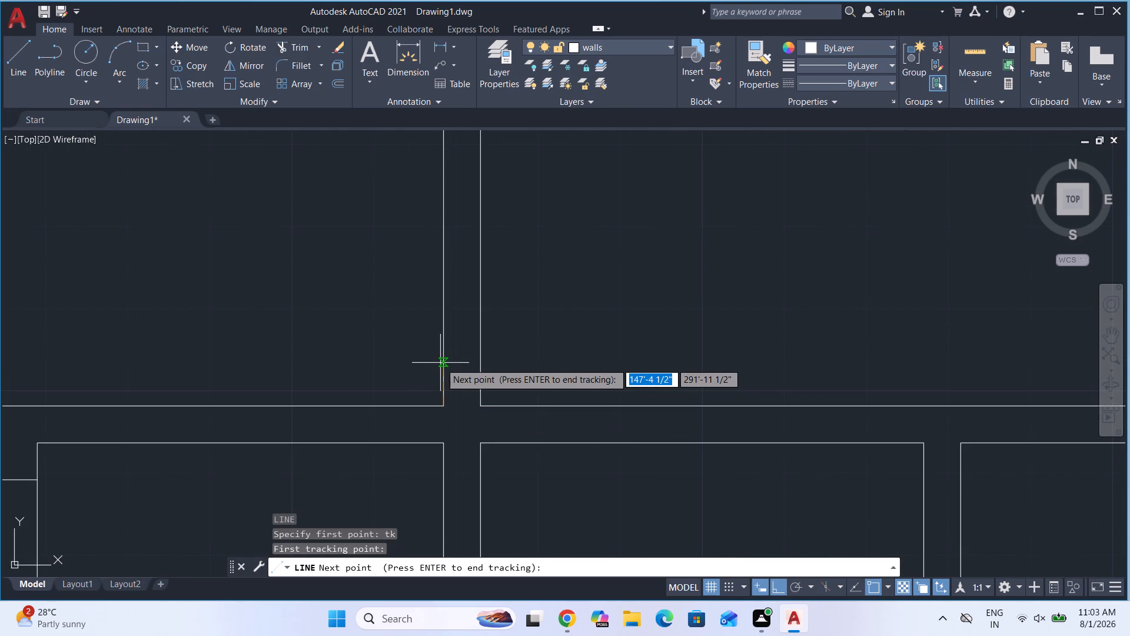
{"action": "type", "text": "4.5\""}
{"action": "key", "text": "Return"}
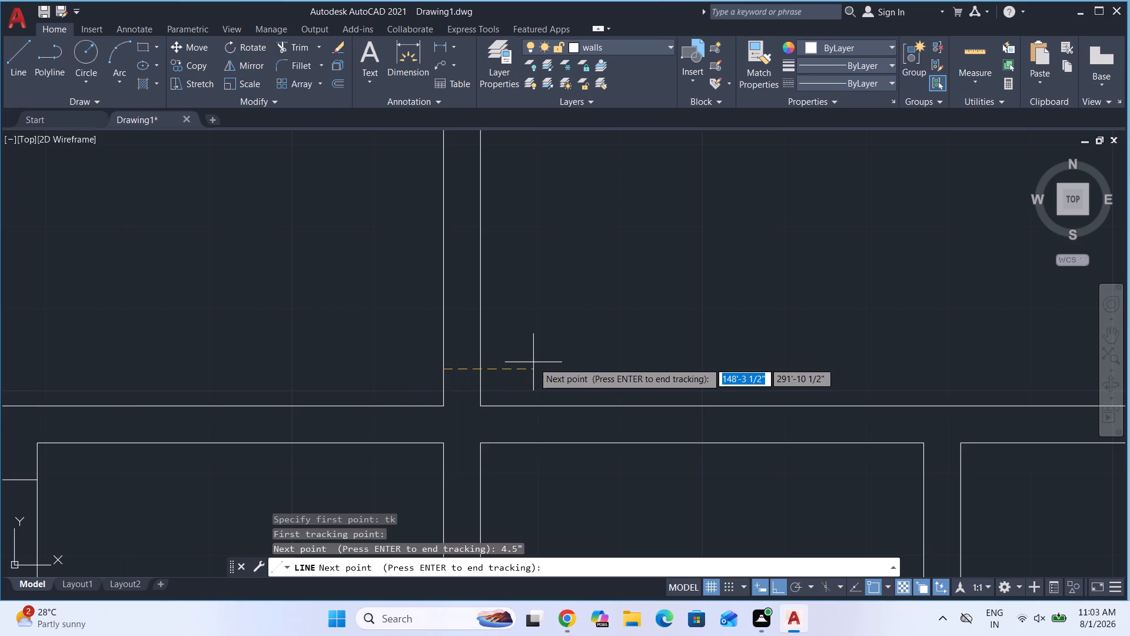
{"action": "key", "text": "Return"}
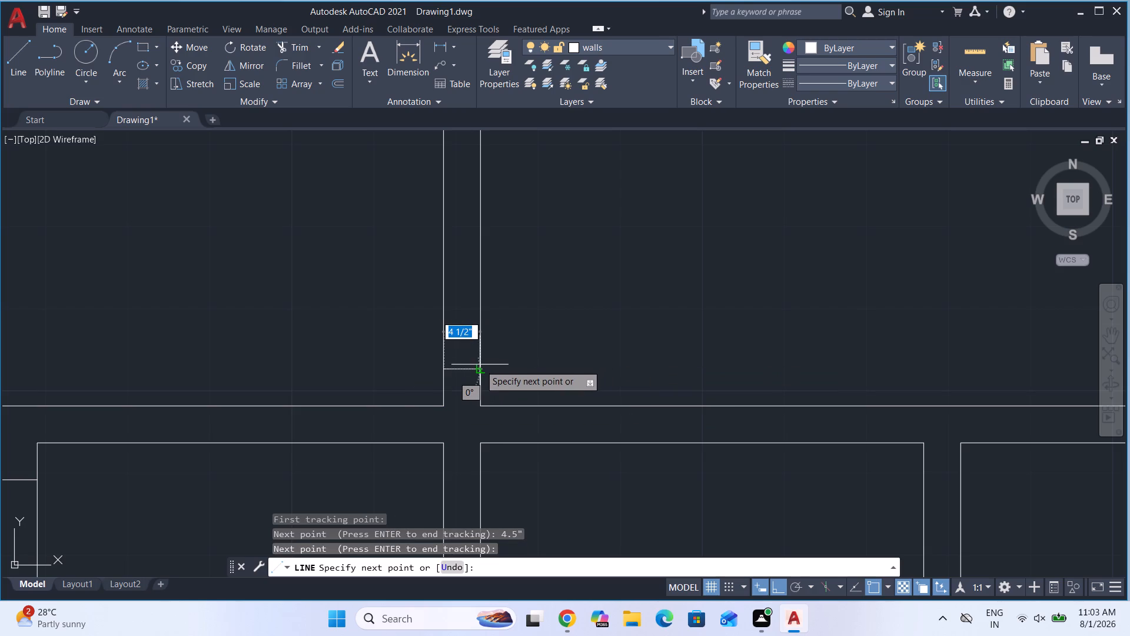
{"action": "left_click", "coordinate": [478, 366]}
{"action": "key", "text": "Escape"}
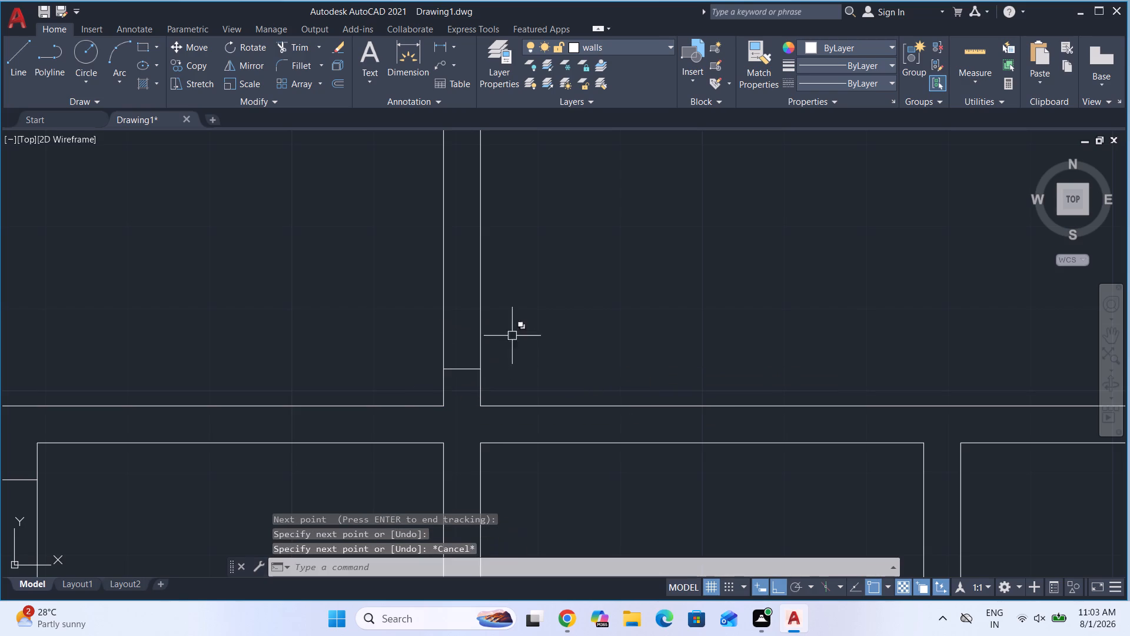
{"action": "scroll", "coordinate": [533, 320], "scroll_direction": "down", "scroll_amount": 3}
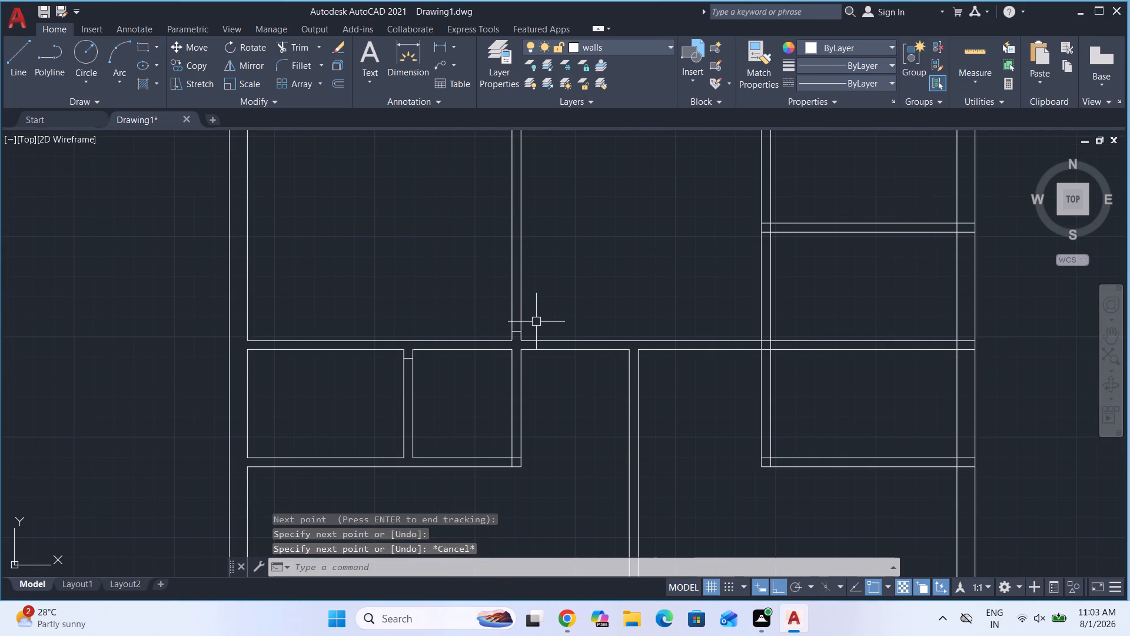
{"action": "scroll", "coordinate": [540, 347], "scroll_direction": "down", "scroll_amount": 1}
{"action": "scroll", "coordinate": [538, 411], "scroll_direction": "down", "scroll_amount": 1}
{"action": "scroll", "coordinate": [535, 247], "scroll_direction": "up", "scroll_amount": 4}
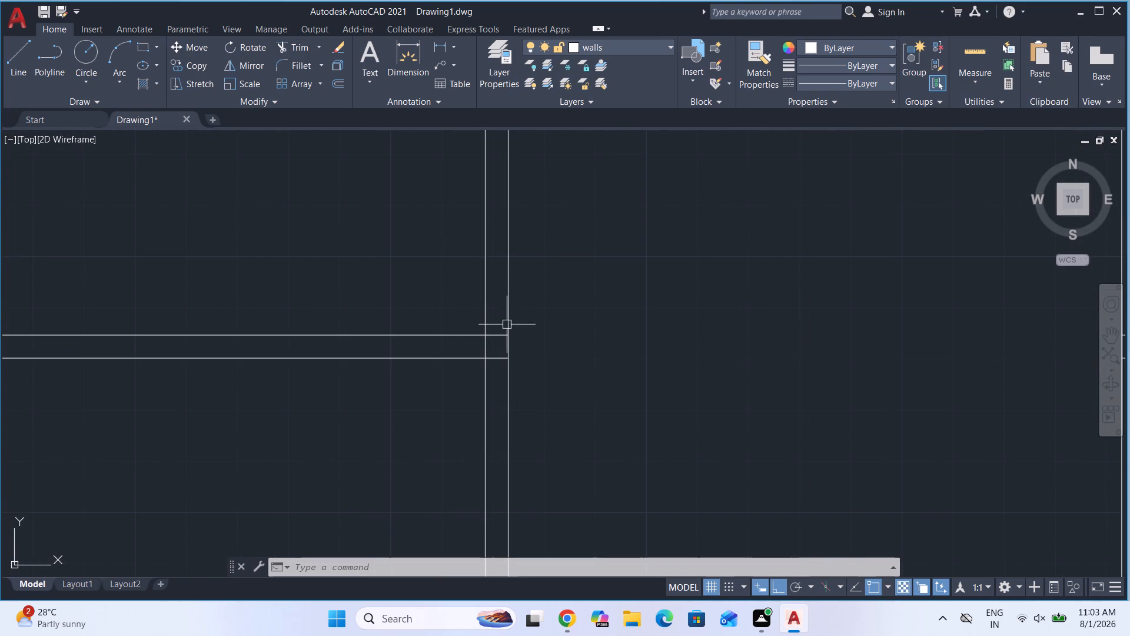
Trim the overlapping wall lines where the horizontal wall between the two upper-left rooms meets the vertical wall.
{"action": "key", "text": "t"}
{"action": "key", "text": "r"}
{"action": "key", "text": "Return"}
{"action": "key", "text": "Return"}
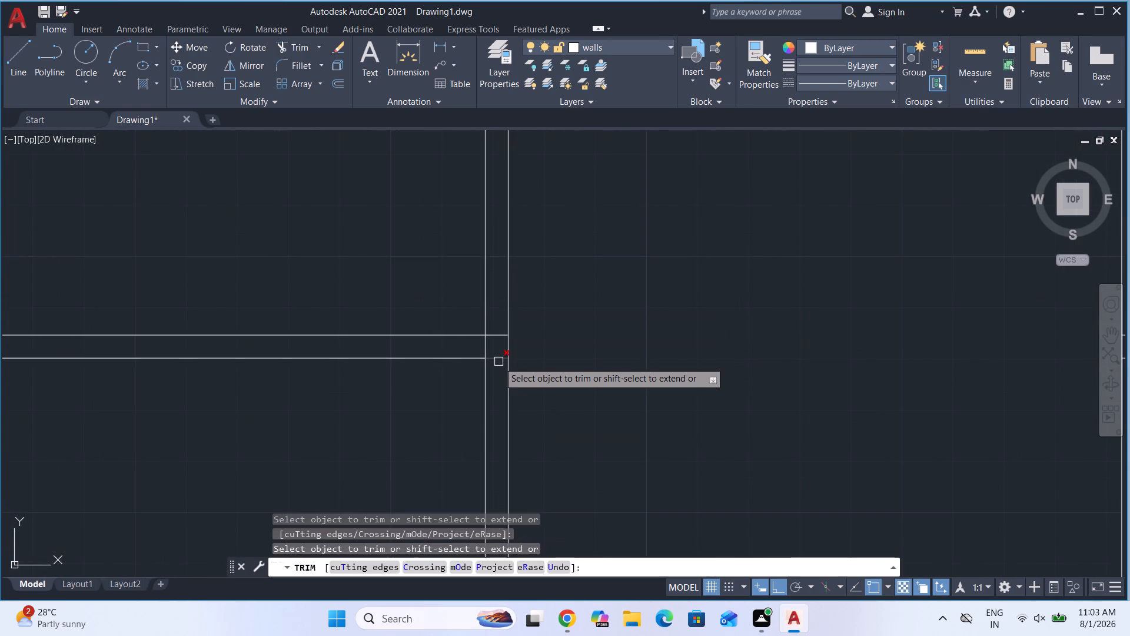
{"action": "scroll", "coordinate": [498, 359], "scroll_direction": "up", "scroll_amount": 3}
{"action": "left_click_drag", "start_coordinate": [493, 392], "coordinate": [495, 365]}
{"action": "left_click", "coordinate": [491, 204]}
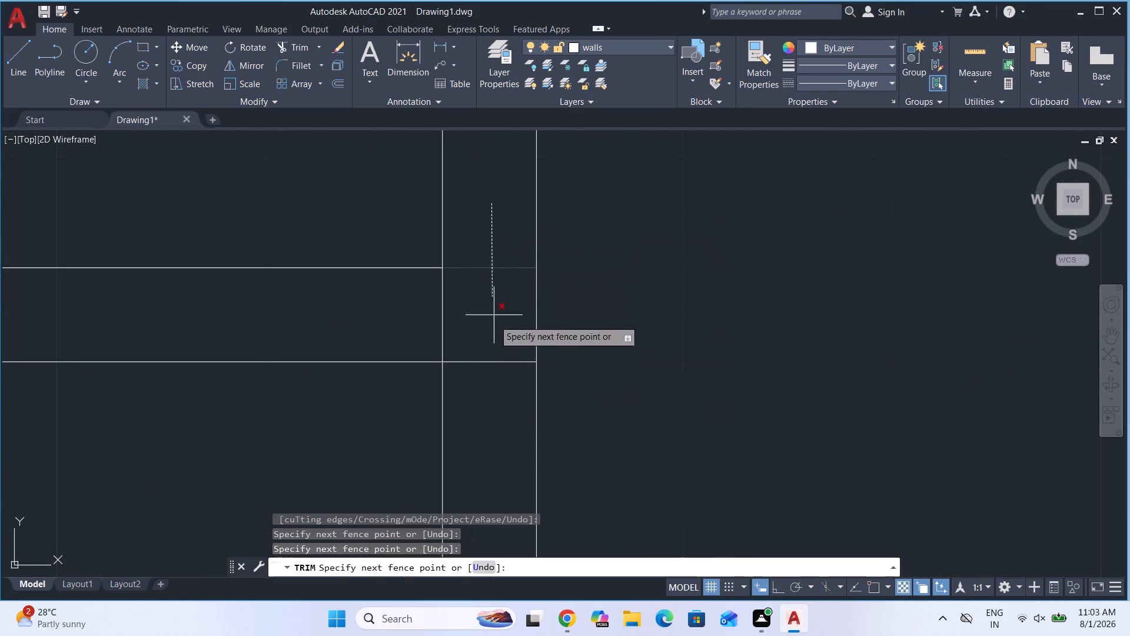
{"action": "left_click", "coordinate": [500, 375]}
{"action": "left_click", "coordinate": [486, 337]}
{"action": "left_click", "coordinate": [400, 319]}
{"action": "key", "text": "Return"}
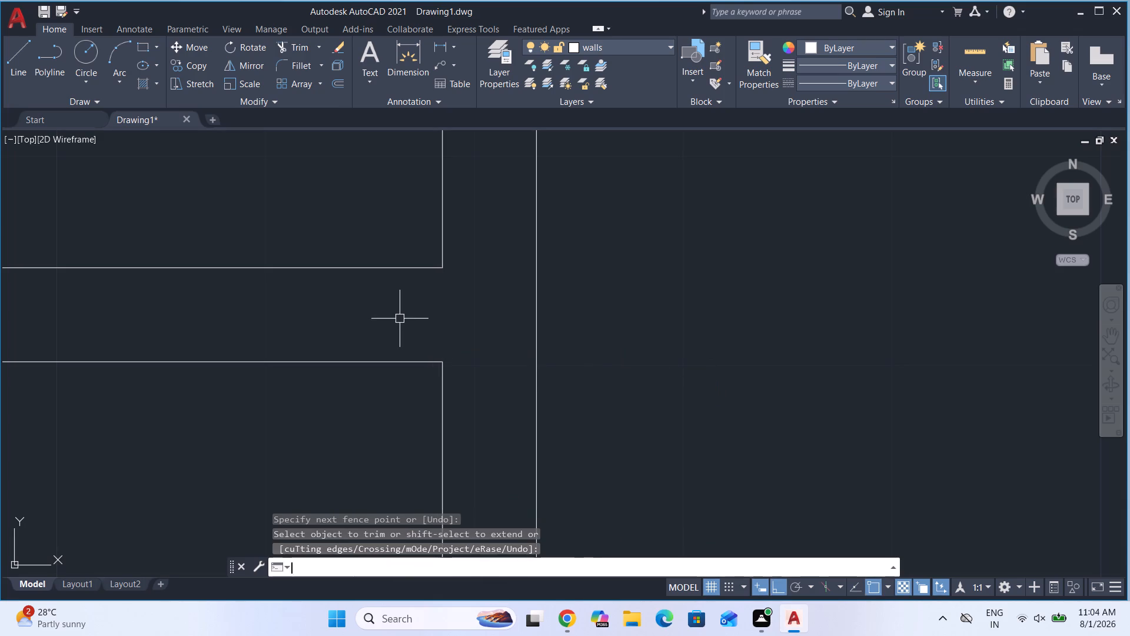
Draw a cross line through the vertical wall from face to face, 4.5" above the junction between the two upper-left rooms.
{"action": "key", "text": "l"}
{"action": "key", "text": "Return"}
{"action": "type", "text": "tk"}
{"action": "key", "text": "Return"}
{"action": "scroll", "coordinate": [493, 337], "scroll_direction": "down", "scroll_amount": 1}
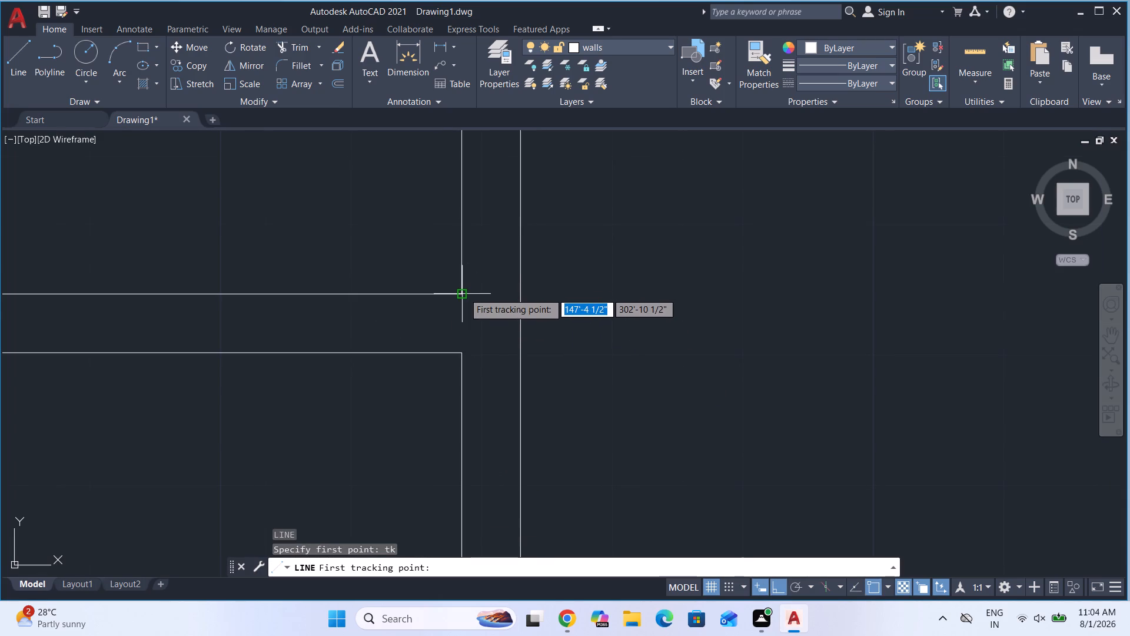
{"action": "left_click", "coordinate": [463, 293]}
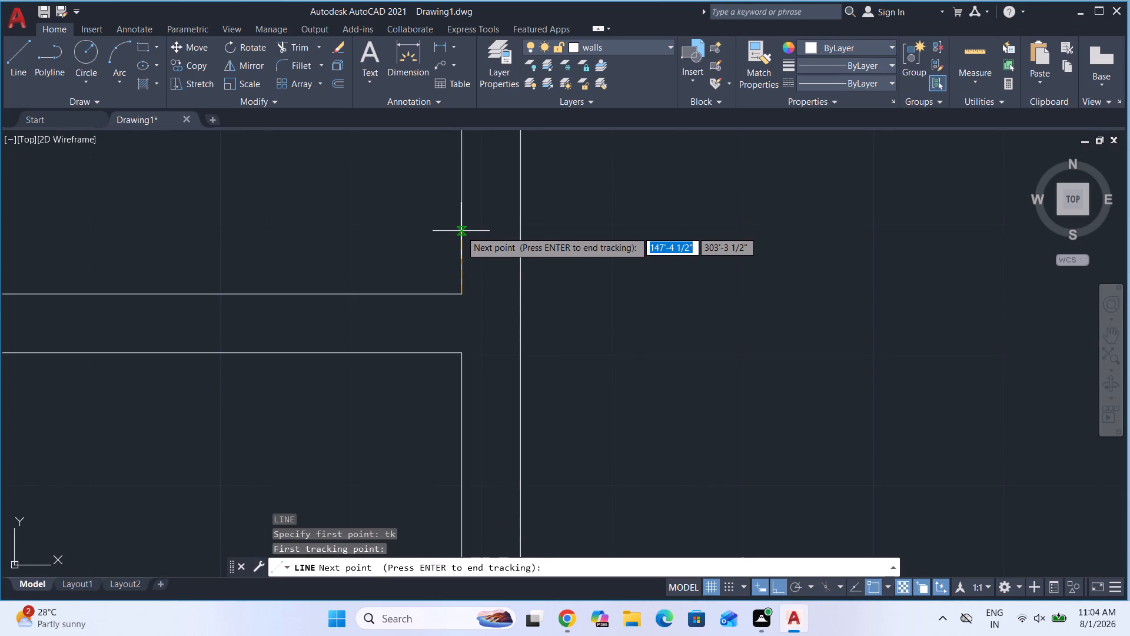
{"action": "key", "text": "4"}
{"action": "key", "text": "period"}
{"action": "key", "text": "5"}
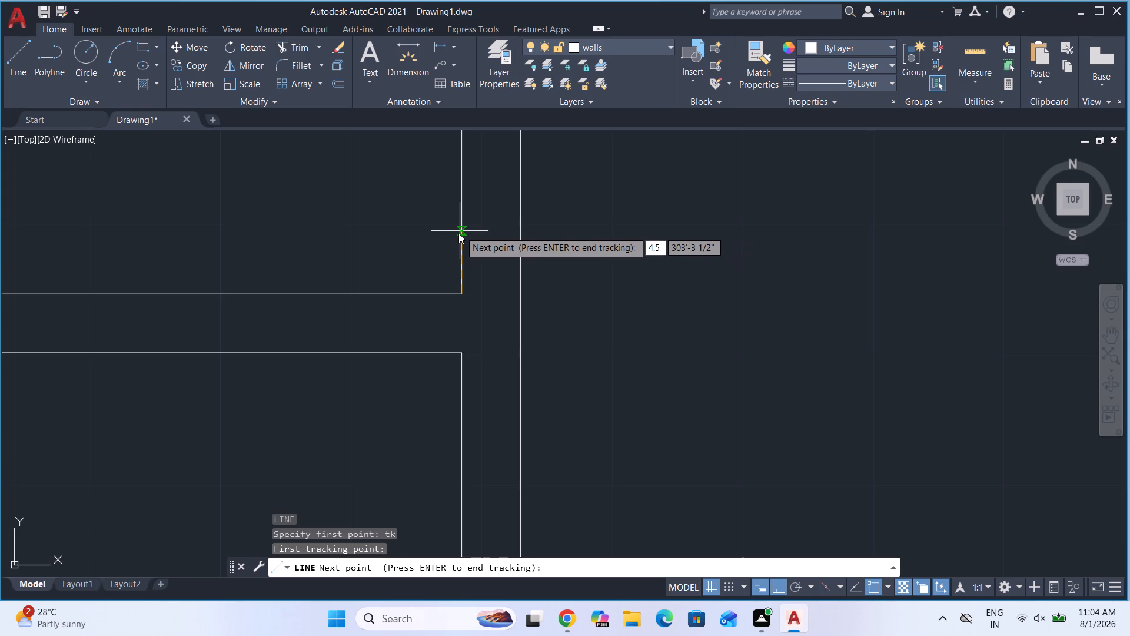
{"action": "key", "text": "shift+quotedbl"}
{"action": "key", "text": "Return"}
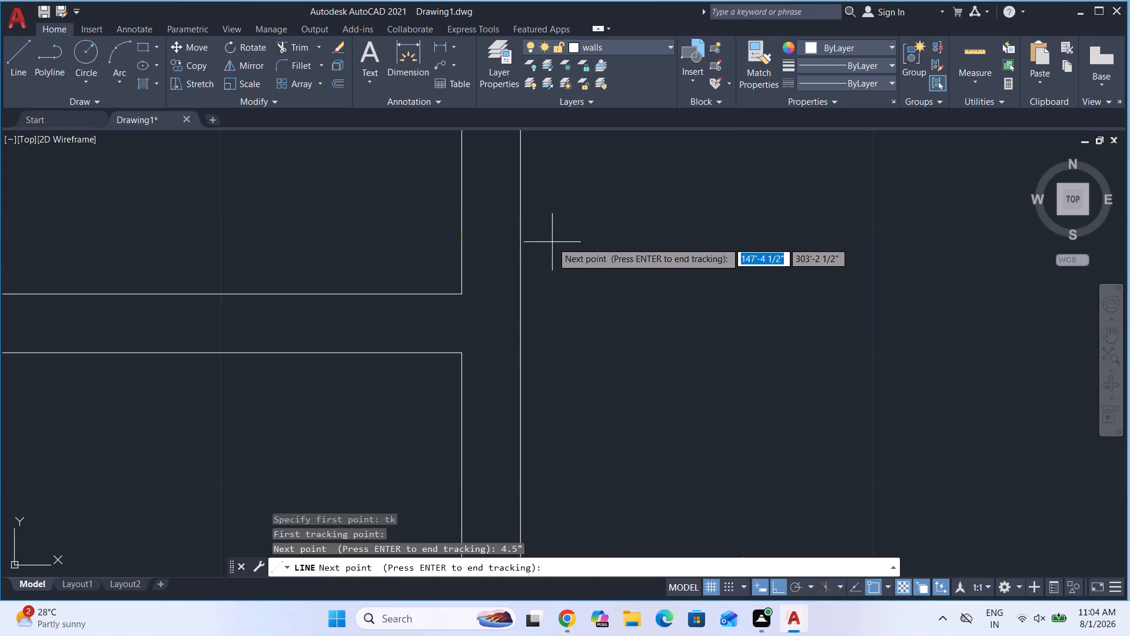
{"action": "key", "text": "Return"}
{"action": "left_click", "coordinate": [519, 236]}
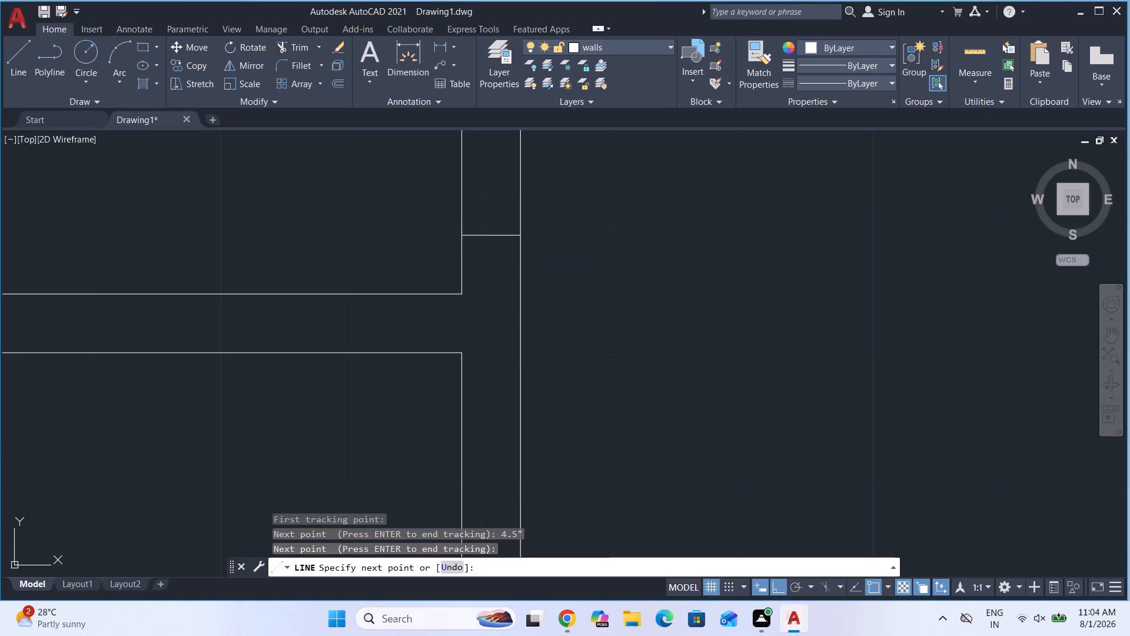
{"action": "key", "text": "Escape"}
Offset the cross line in the partition between the two small rooms 2'6" downward.
{"action": "scroll", "coordinate": [523, 282], "scroll_direction": "down", "scroll_amount": 6}
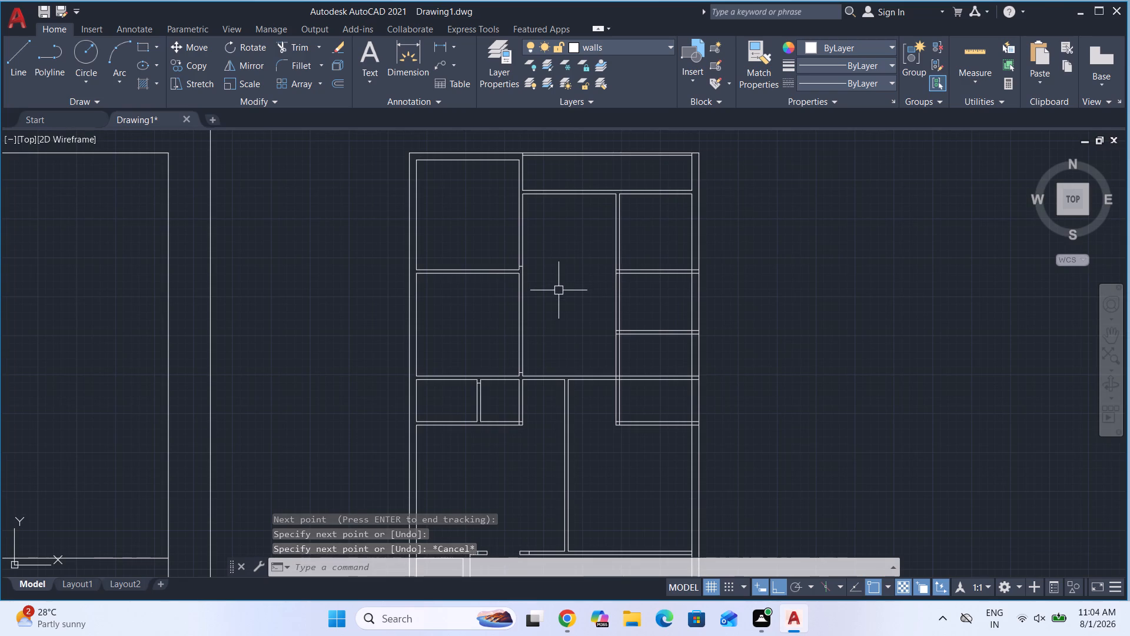
{"action": "key", "text": "o"}
{"action": "key", "text": "Return"}
{"action": "key", "text": "Return"}
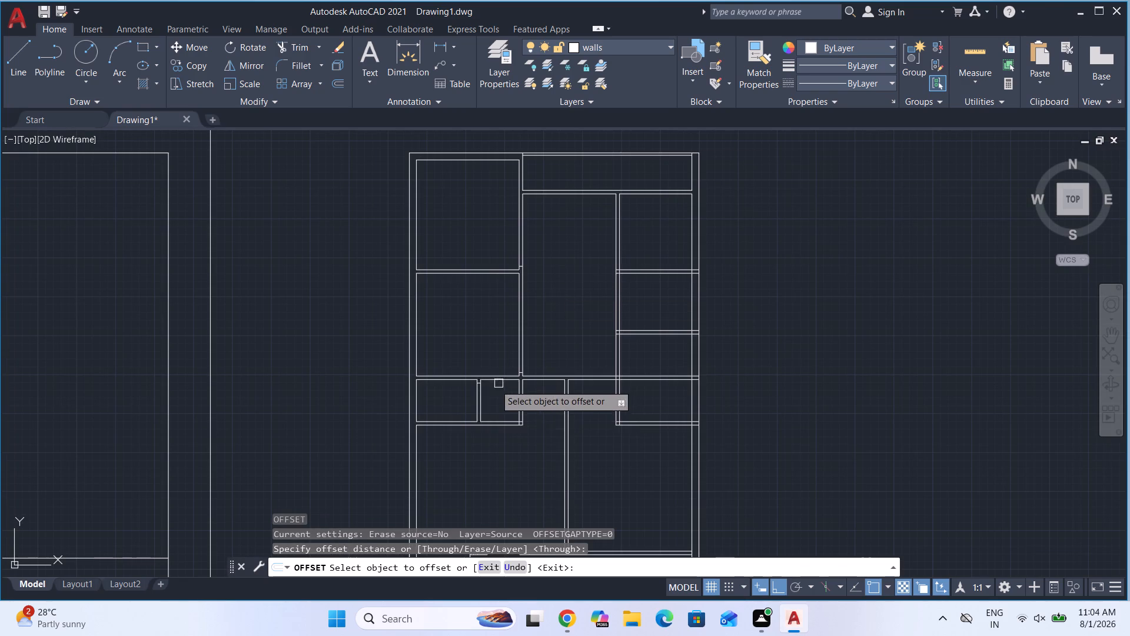
{"action": "scroll", "coordinate": [480, 390], "scroll_direction": "up", "scroll_amount": 5}
{"action": "left_click", "coordinate": [448, 317]}
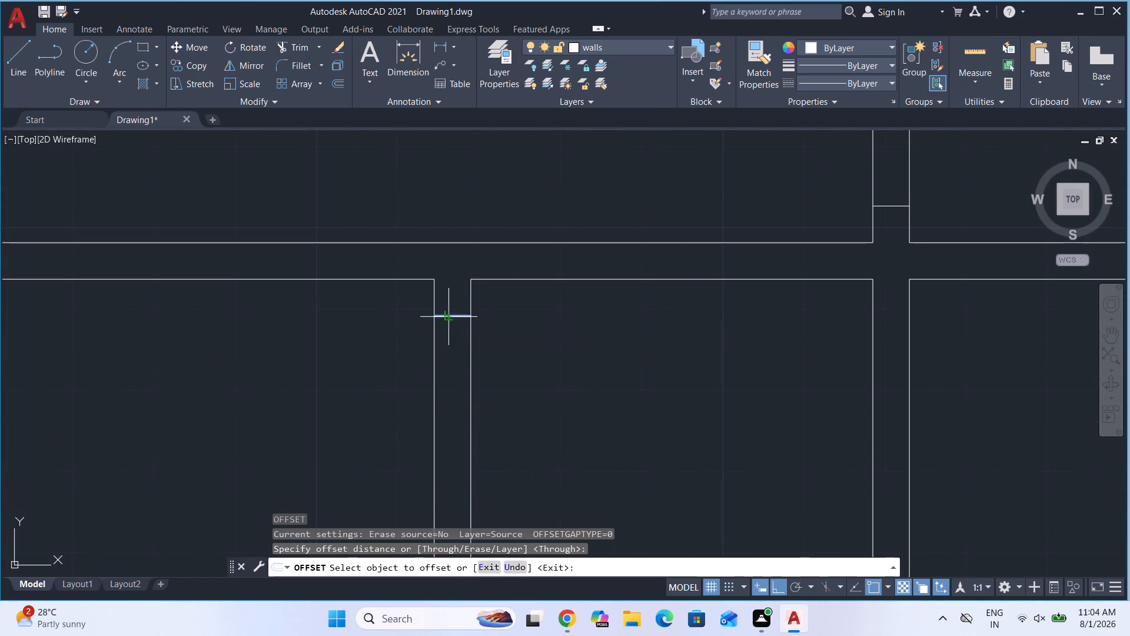
{"action": "key", "text": "2"}
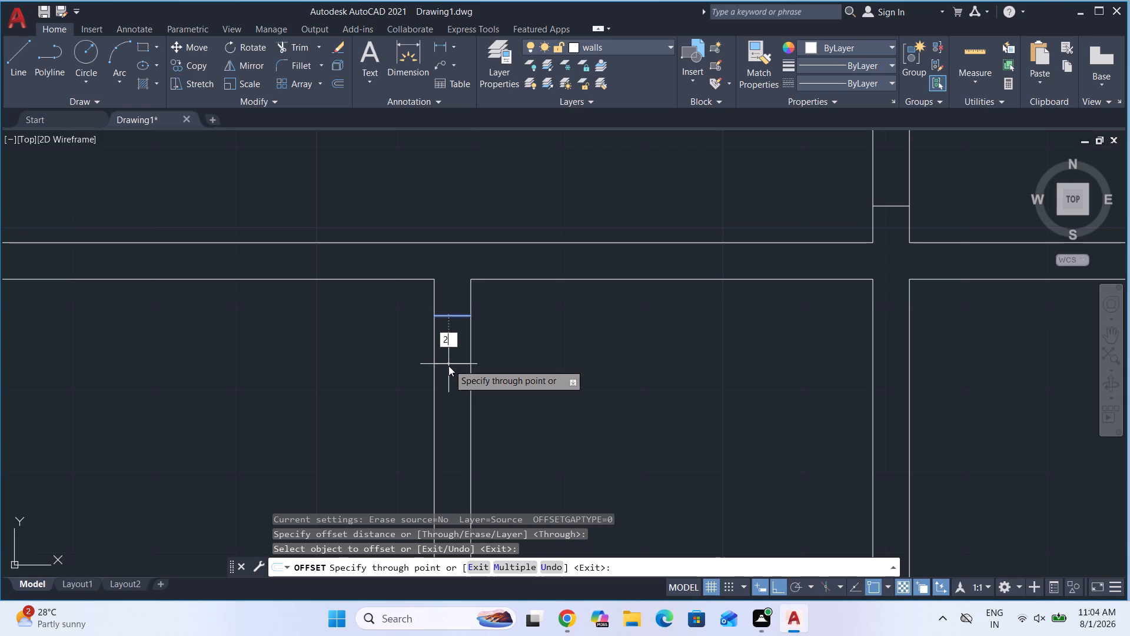
{"action": "key", "text": "apostrophe"}
{"action": "type", "text": "6\""}
{"action": "key", "text": "Return"}
Offset the cross line in the vertical wall just above the right-hand small room 3' upward.
{"action": "scroll", "coordinate": [446, 302], "scroll_direction": "down", "scroll_amount": 3}
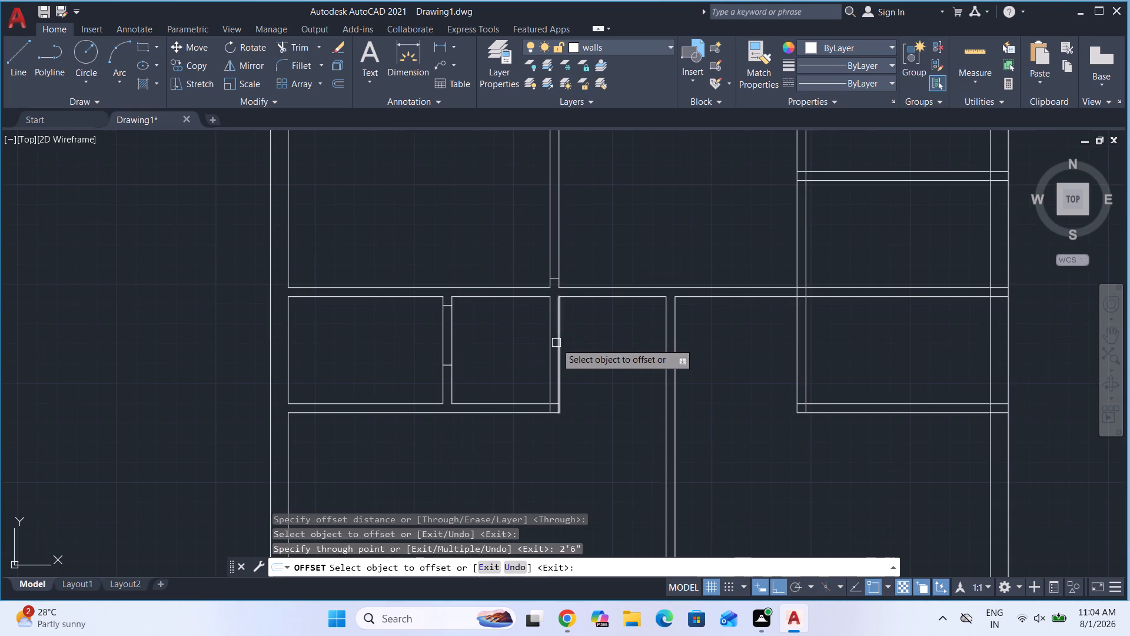
{"action": "scroll", "coordinate": [560, 234], "scroll_direction": "up", "scroll_amount": 3}
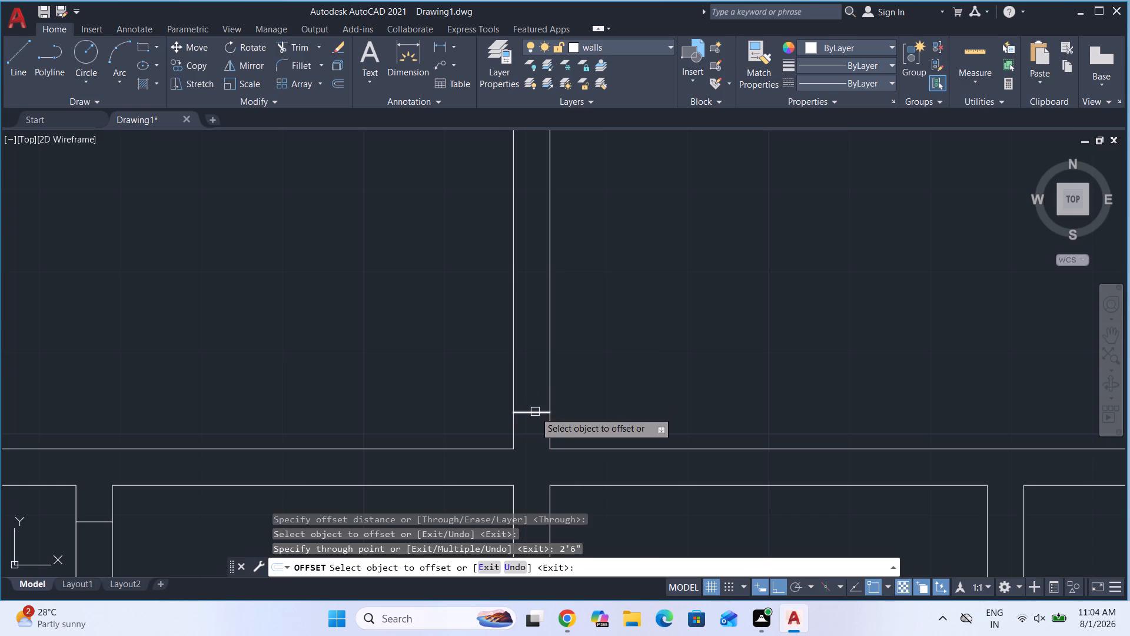
{"action": "left_click", "coordinate": [535, 412]}
{"action": "key", "text": "3"}
{"action": "key", "text": "apostrophe"}
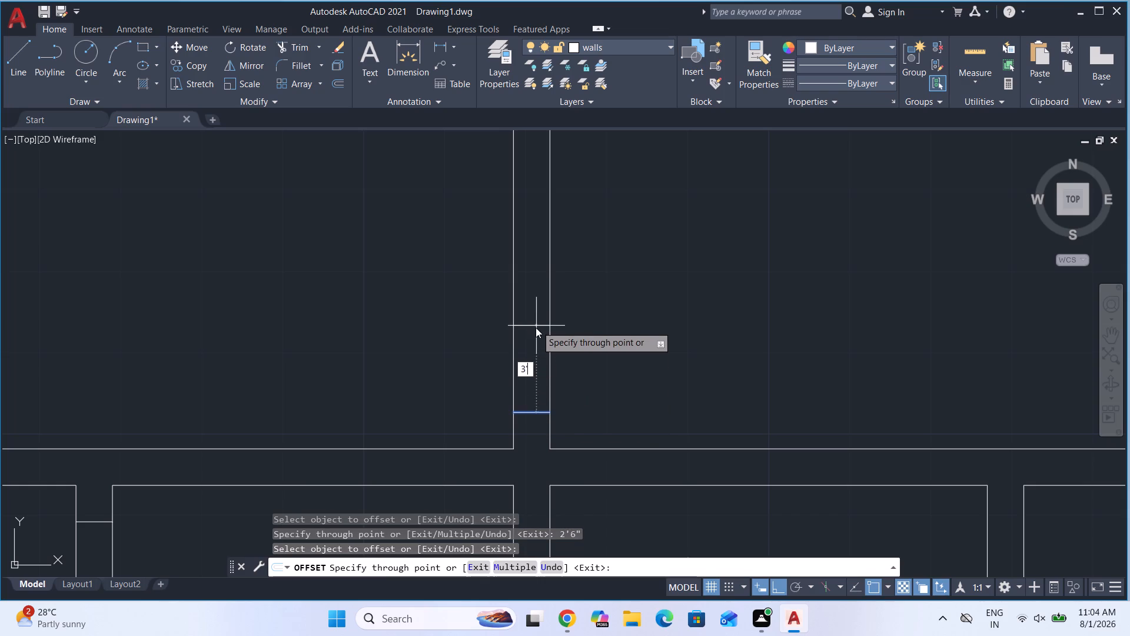
{"action": "key", "text": "Return"}
{"action": "scroll", "coordinate": [536, 326], "scroll_direction": "down", "scroll_amount": 4}
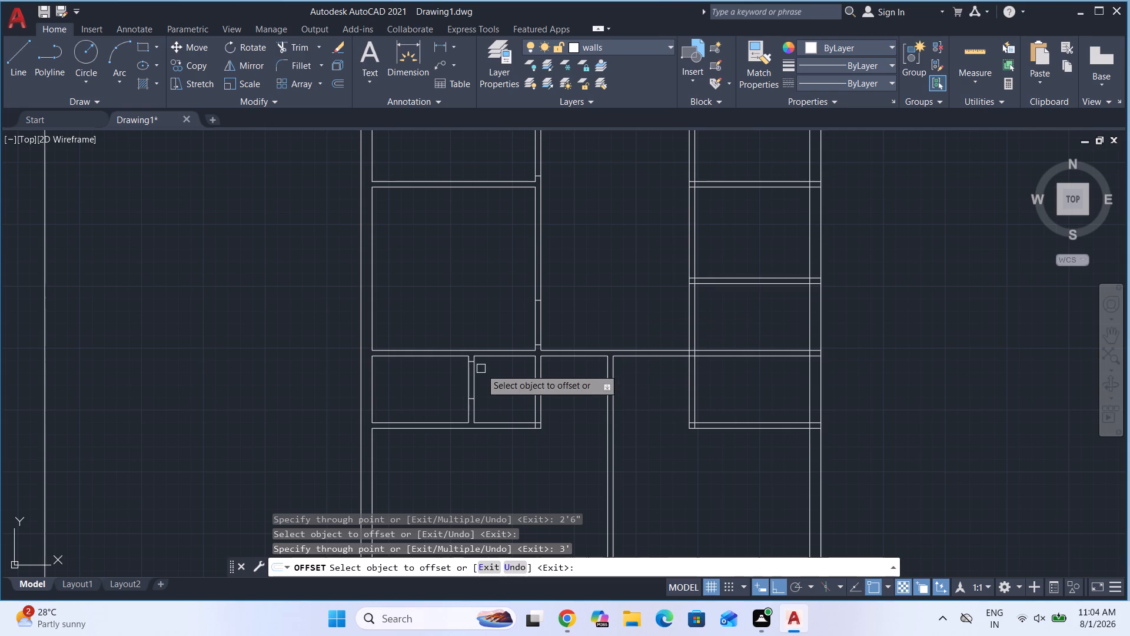
{"action": "key", "text": "Escape"}
Offset the cross line above the junction between the two upper-left rooms 3' upward.
{"action": "scroll", "coordinate": [512, 413], "scroll_direction": "down", "scroll_amount": 2}
{"action": "scroll", "coordinate": [533, 267], "scroll_direction": "up", "scroll_amount": 2}
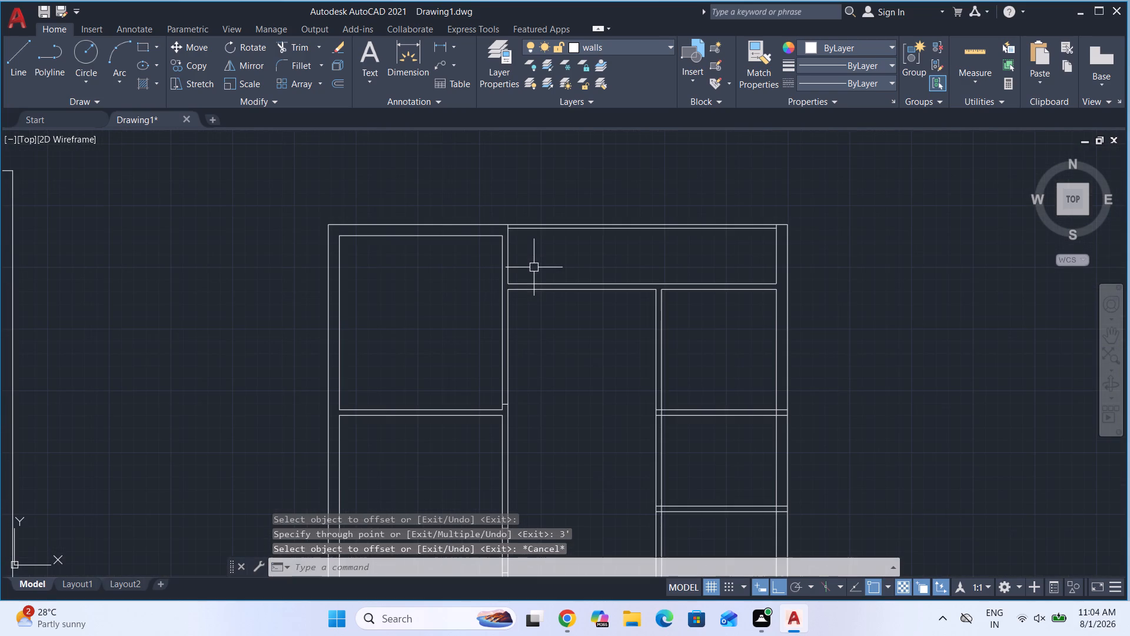
{"action": "key", "text": "Return"}
{"action": "key", "text": "Return"}
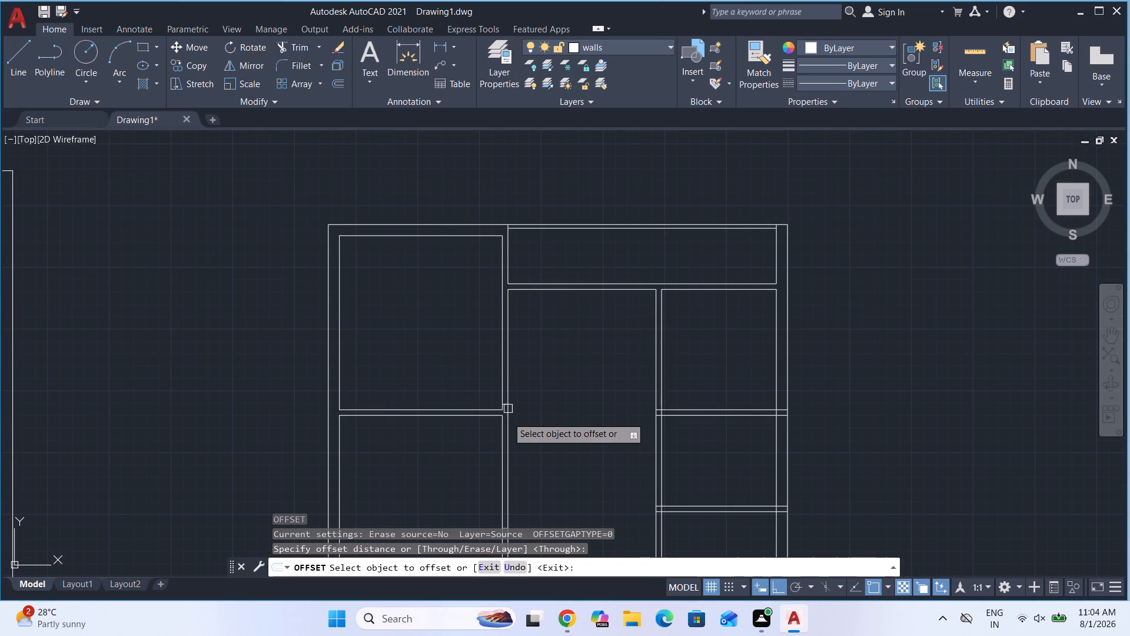
{"action": "scroll", "coordinate": [506, 420], "scroll_direction": "up", "scroll_amount": 4}
{"action": "left_click", "coordinate": [490, 332]}
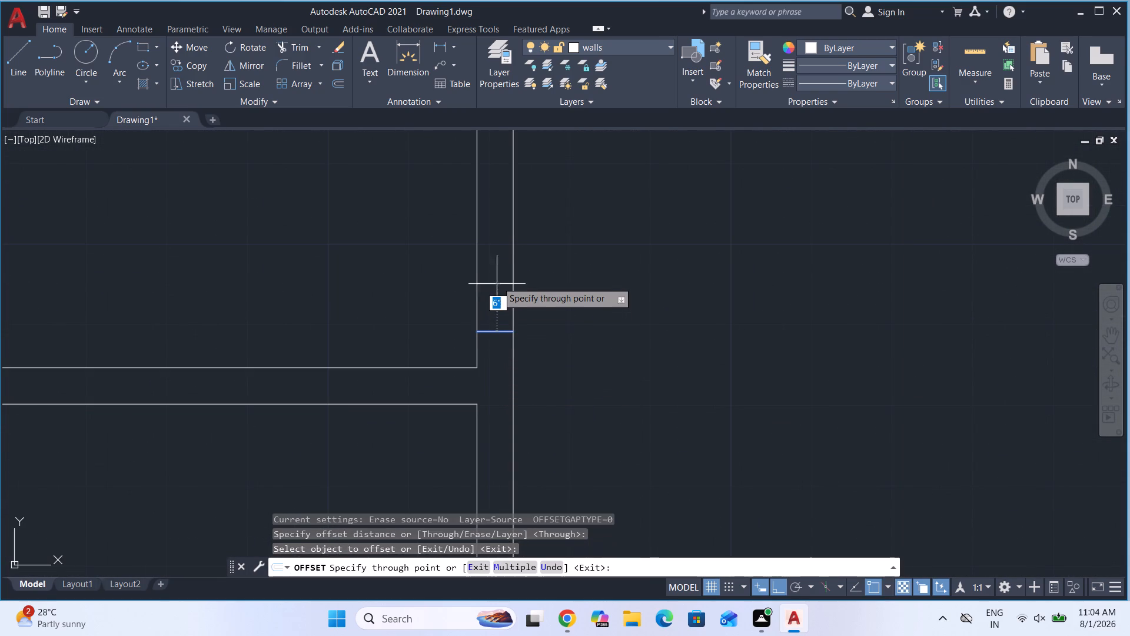
{"action": "key", "text": "3"}
{"action": "key", "text": "apostrophe"}
{"action": "key", "text": "Return"}
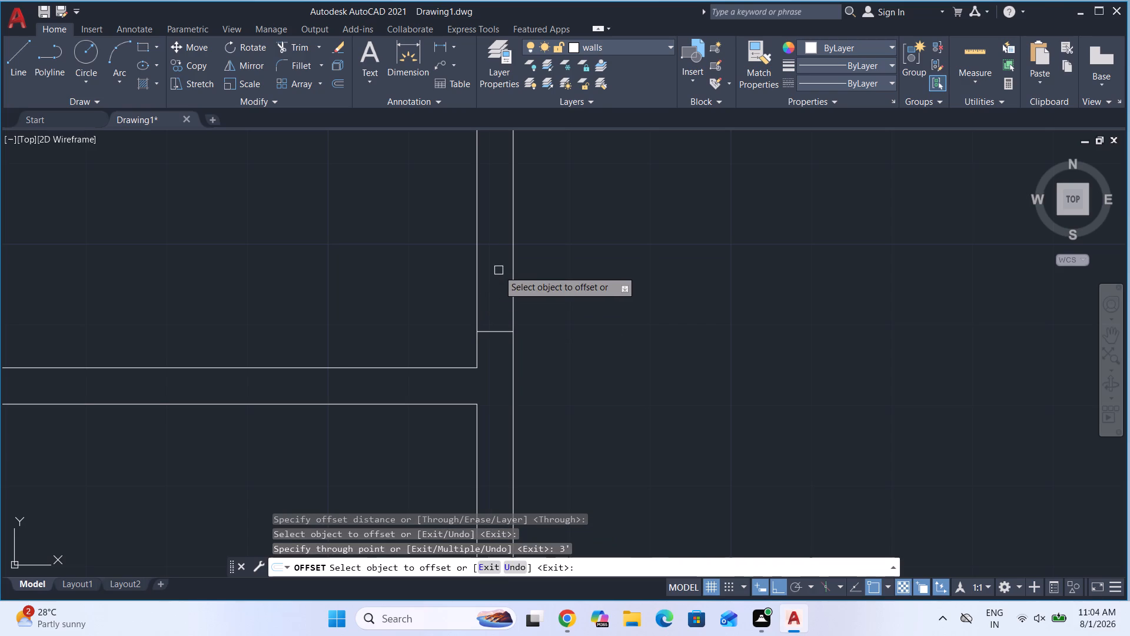
{"action": "key", "text": "Escape"}
Trim the wall lines between each pair of cross lines to cut two 3' room openings and the 2'6" partition opening.
{"action": "type", "text": "tr"}
{"action": "key", "text": "Return"}
{"action": "key", "text": "Return"}
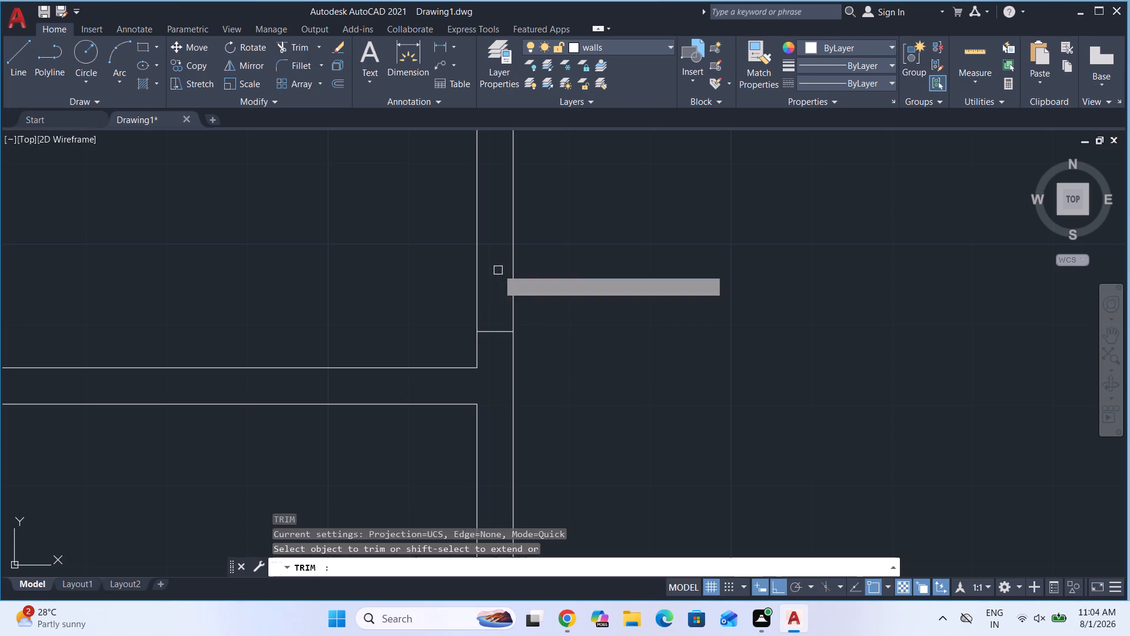
{"action": "scroll", "coordinate": [484, 341], "scroll_direction": "down", "scroll_amount": 1}
{"action": "left_click", "coordinate": [572, 280]}
{"action": "left_click", "coordinate": [410, 259]}
{"action": "scroll", "coordinate": [524, 247], "scroll_direction": "down", "scroll_amount": 2}
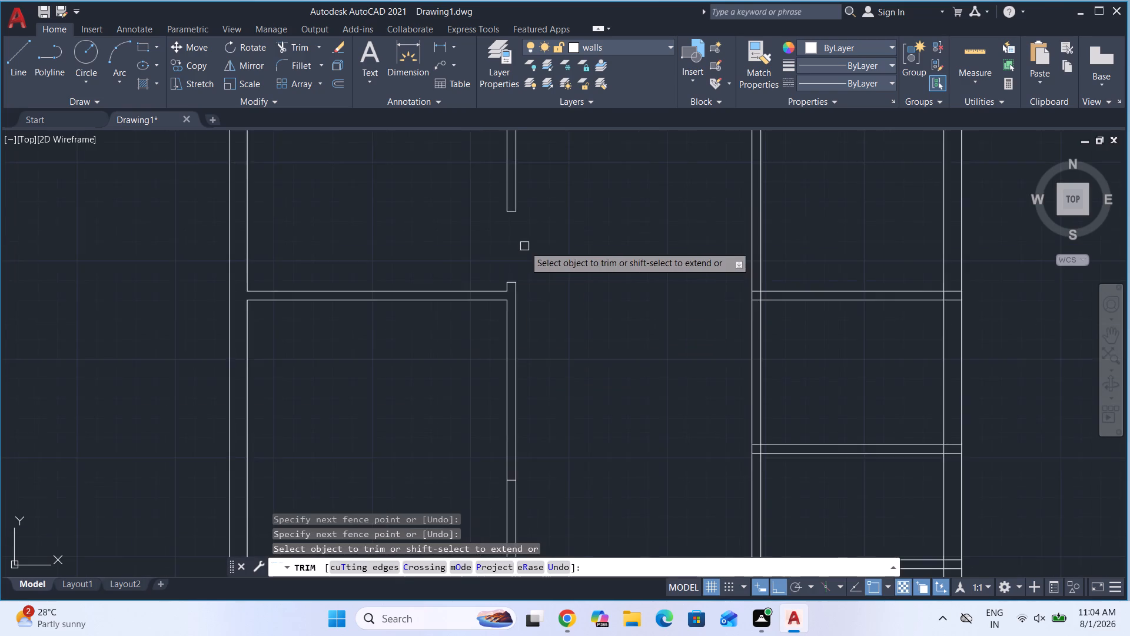
{"action": "scroll", "coordinate": [524, 246], "scroll_direction": "down", "scroll_amount": 1}
{"action": "scroll", "coordinate": [536, 427], "scroll_direction": "up", "scroll_amount": 3}
{"action": "left_click", "coordinate": [540, 409]}
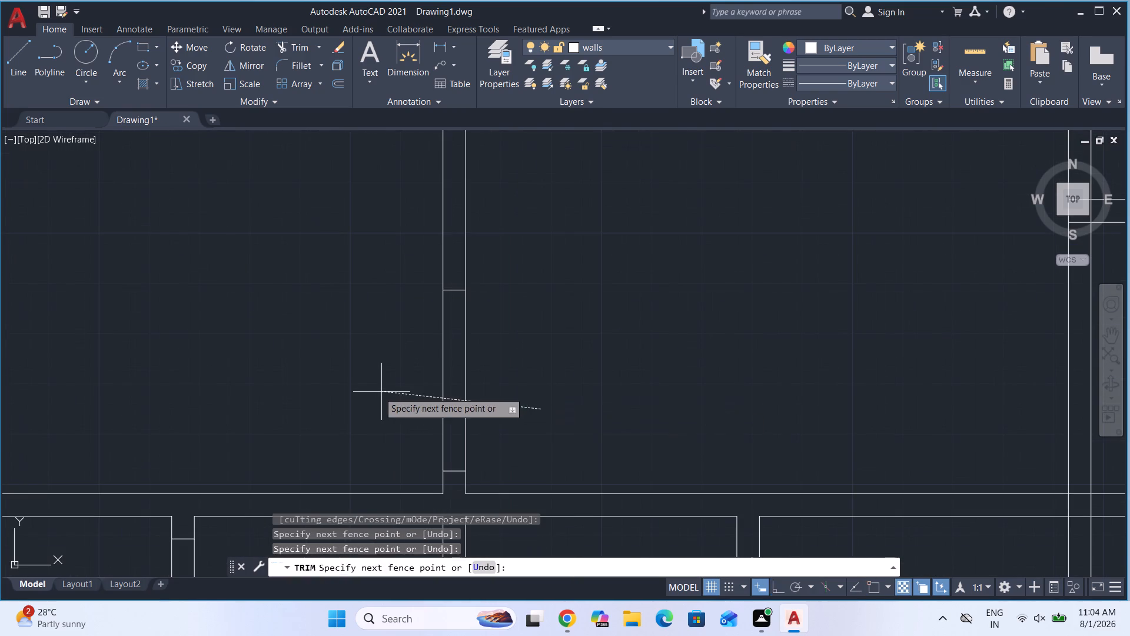
{"action": "left_click", "coordinate": [371, 389]}
{"action": "scroll", "coordinate": [581, 304], "scroll_direction": "down", "scroll_amount": 3}
{"action": "scroll", "coordinate": [494, 391], "scroll_direction": "up", "scroll_amount": 3}
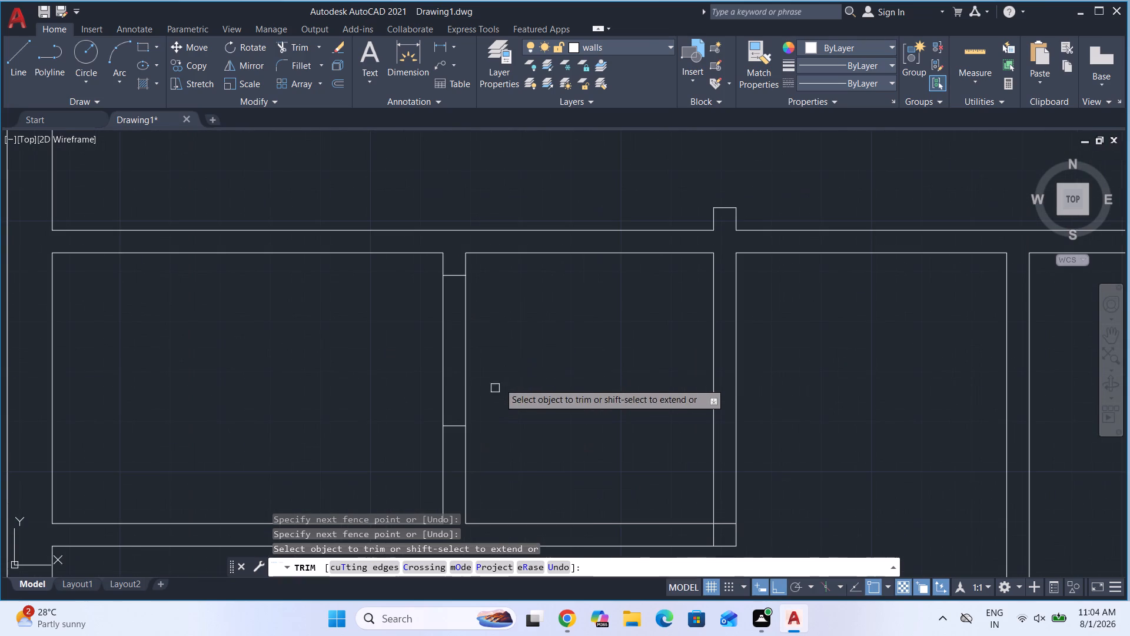
{"action": "left_click", "coordinate": [513, 368]}
{"action": "left_click", "coordinate": [385, 357]}
{"action": "key", "text": "Escape"}
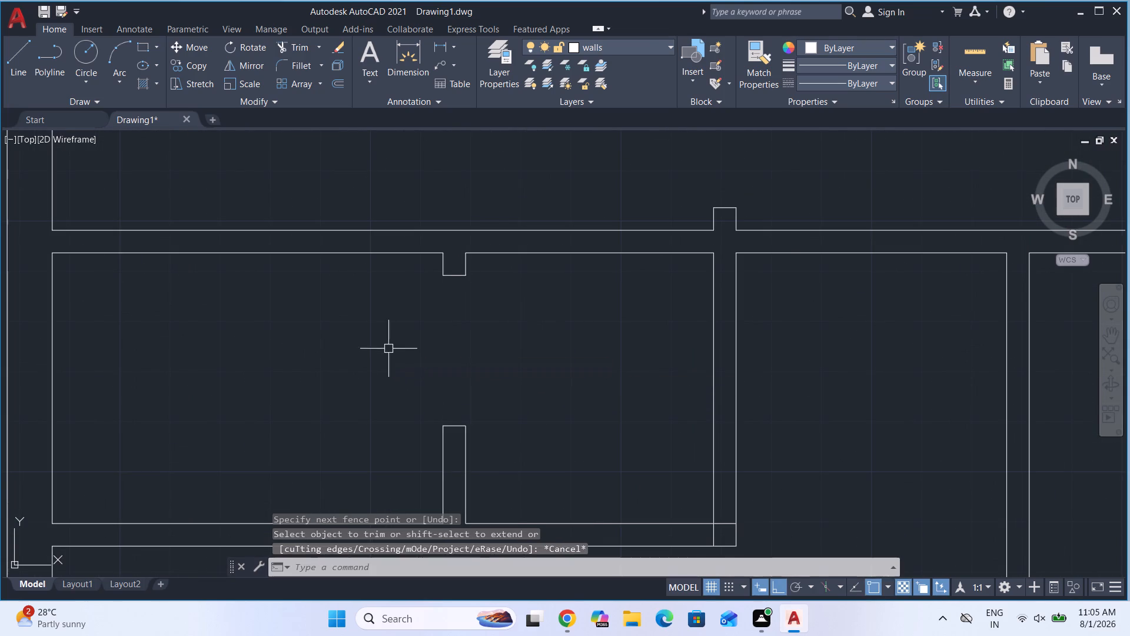
Extend the partition's right face and the right-hand small room's right inner wall line up across the horizontal wall above.
{"action": "type", "text": "ex"}
{"action": "key", "text": "Return"}
{"action": "key", "text": "Return"}
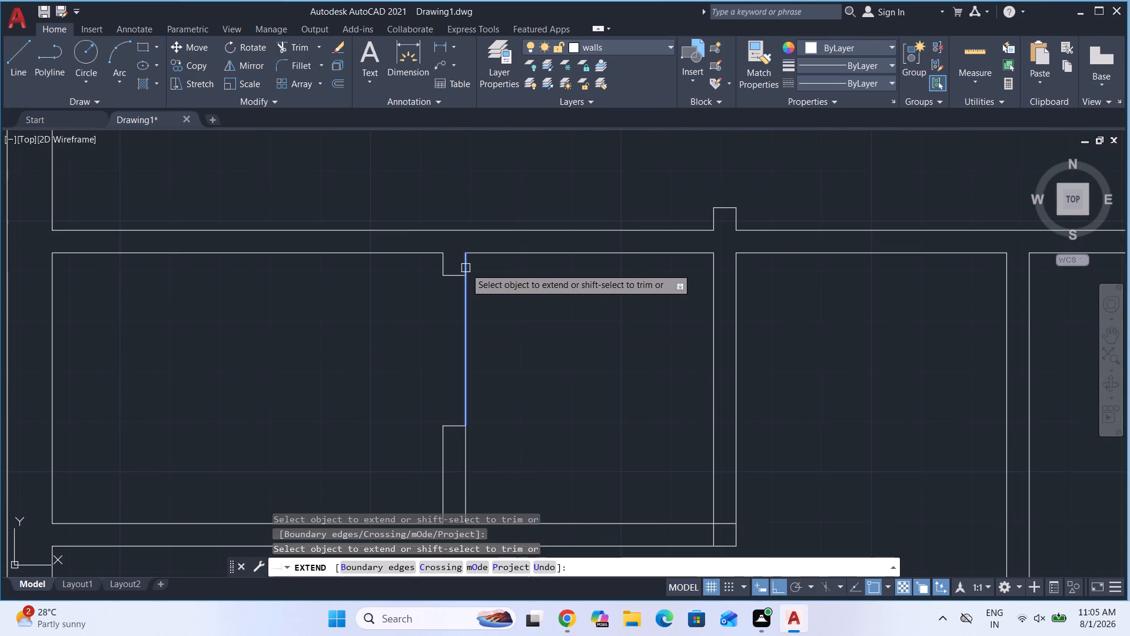
{"action": "left_click", "coordinate": [465, 259]}
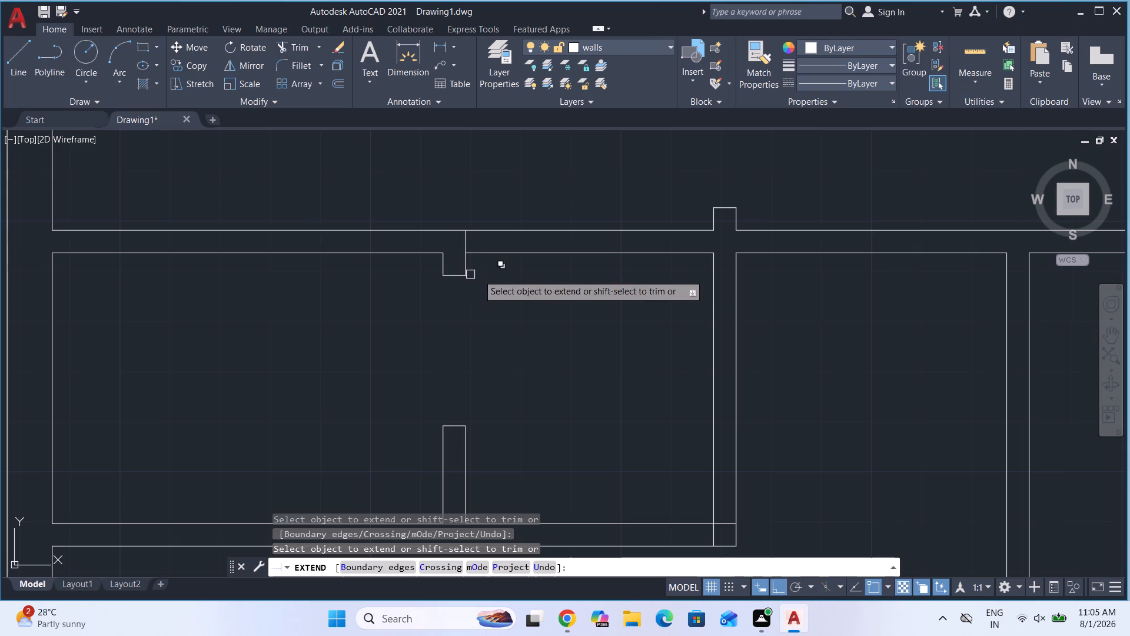
{"action": "left_click", "coordinate": [714, 271]}
{"action": "key", "text": "Escape"}
Trim both horizontal wall lines above the right-hand small room between the two extended lines to open its upper side.
{"action": "key", "text": "t"}
{"action": "key", "text": "r"}
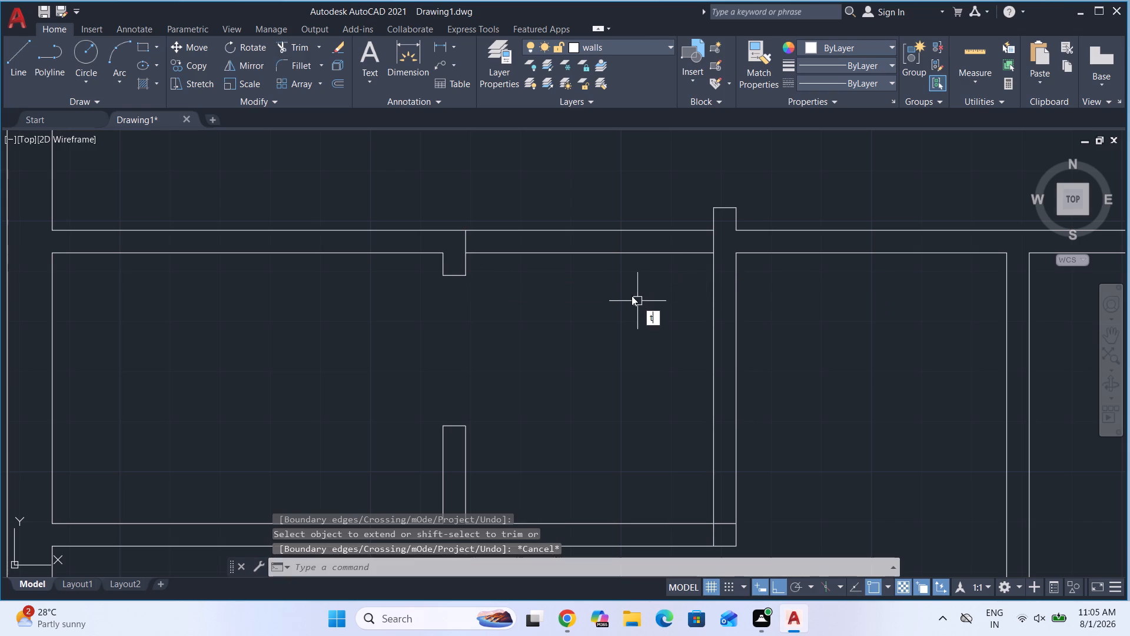
{"action": "key", "text": "Return"}
{"action": "key", "text": "Return"}
{"action": "left_click_drag", "start_coordinate": [630, 319], "coordinate": [624, 276]}
{"action": "left_click", "coordinate": [597, 204]}
{"action": "key", "text": "Escape"}
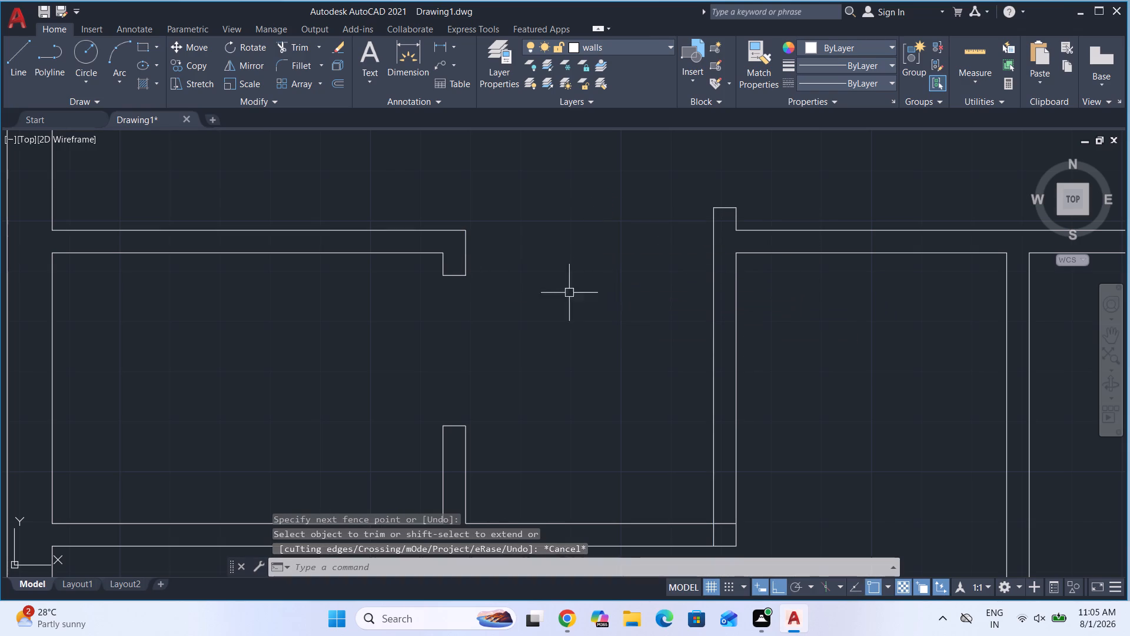
Trim the overlapping wall lines at the lower-right corner of the former right-hand small room to clean the corner.
{"action": "scroll", "coordinate": [533, 331], "scroll_direction": "down", "scroll_amount": 4}
{"action": "scroll", "coordinate": [530, 433], "scroll_direction": "down", "scroll_amount": 1}
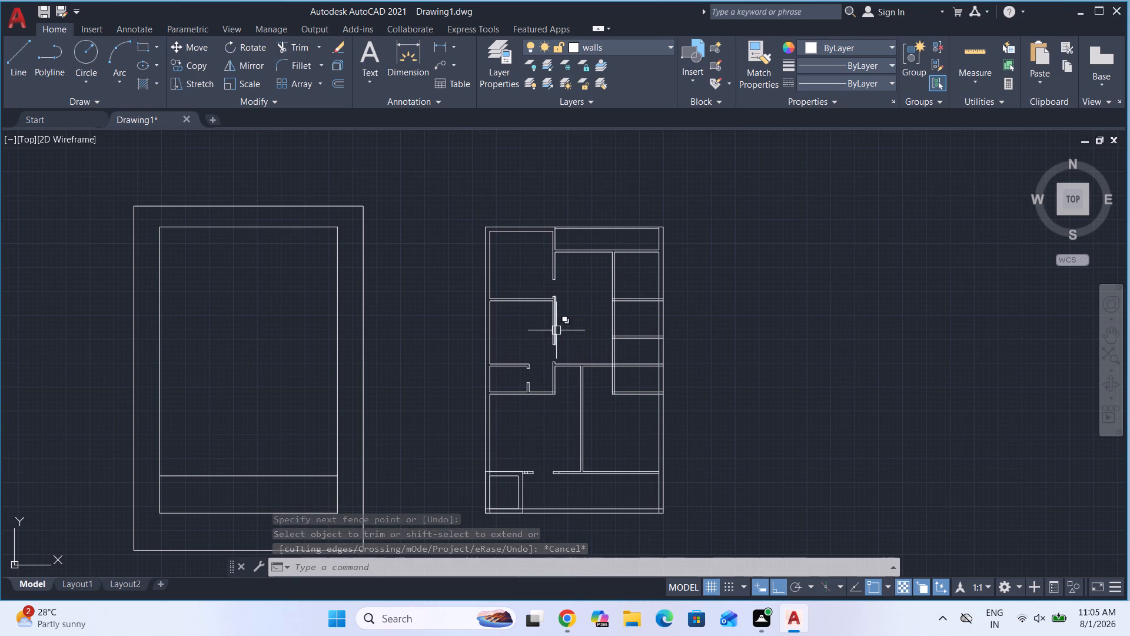
{"action": "scroll", "coordinate": [529, 335], "scroll_direction": "up", "scroll_amount": 1}
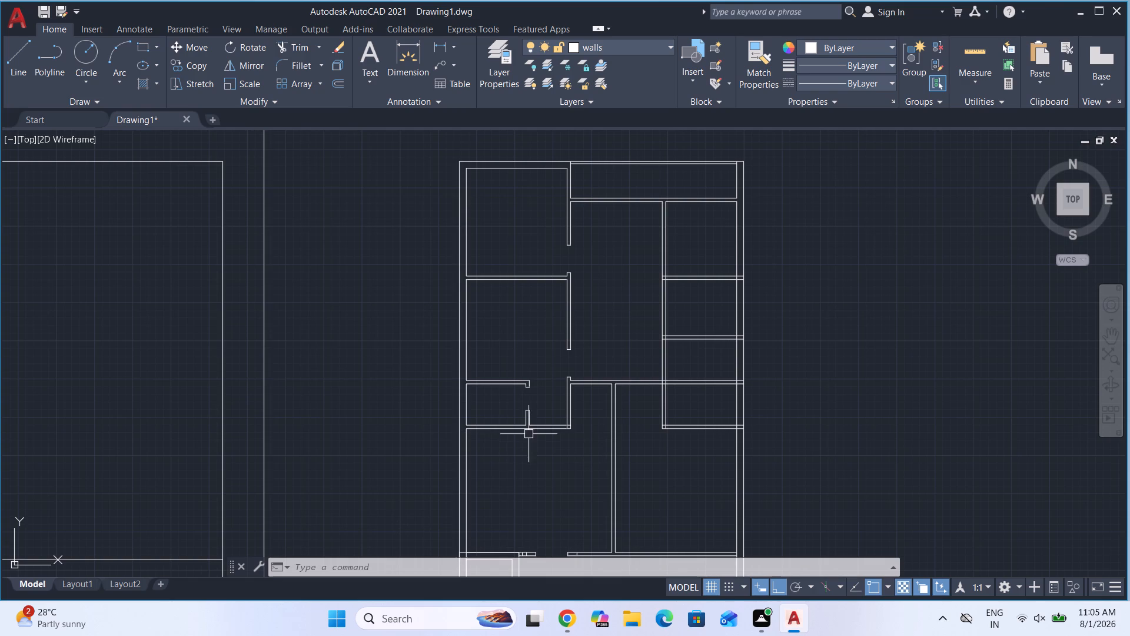
{"action": "scroll", "coordinate": [593, 436], "scroll_direction": "up", "scroll_amount": 4}
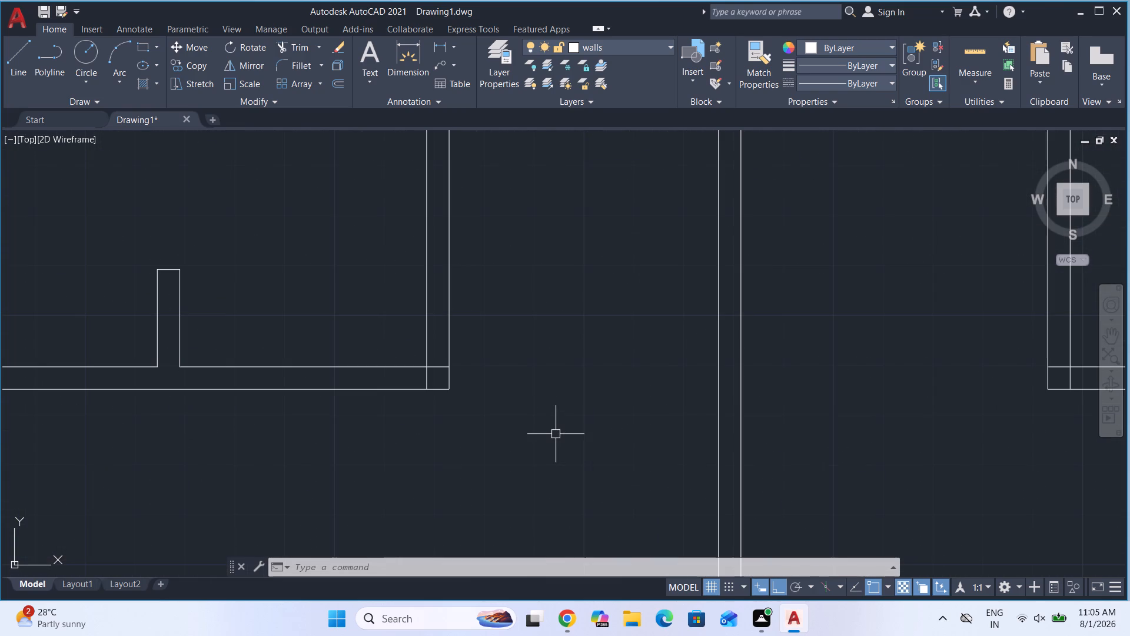
{"action": "key", "text": "t"}
{"action": "key", "text": "r"}
{"action": "key", "text": "Return"}
{"action": "key", "text": "Return"}
{"action": "scroll", "coordinate": [443, 390], "scroll_direction": "up", "scroll_amount": 3}
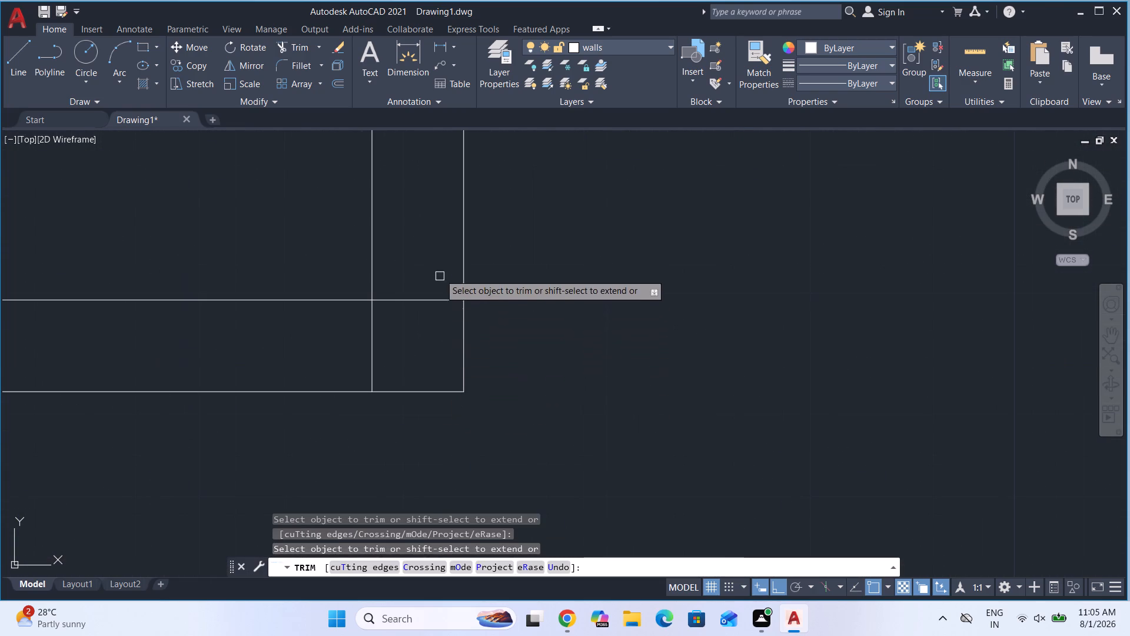
{"action": "left_click", "coordinate": [440, 270]}
{"action": "left_click", "coordinate": [314, 370]}
{"action": "scroll", "coordinate": [581, 405], "scroll_direction": "down", "scroll_amount": 7}
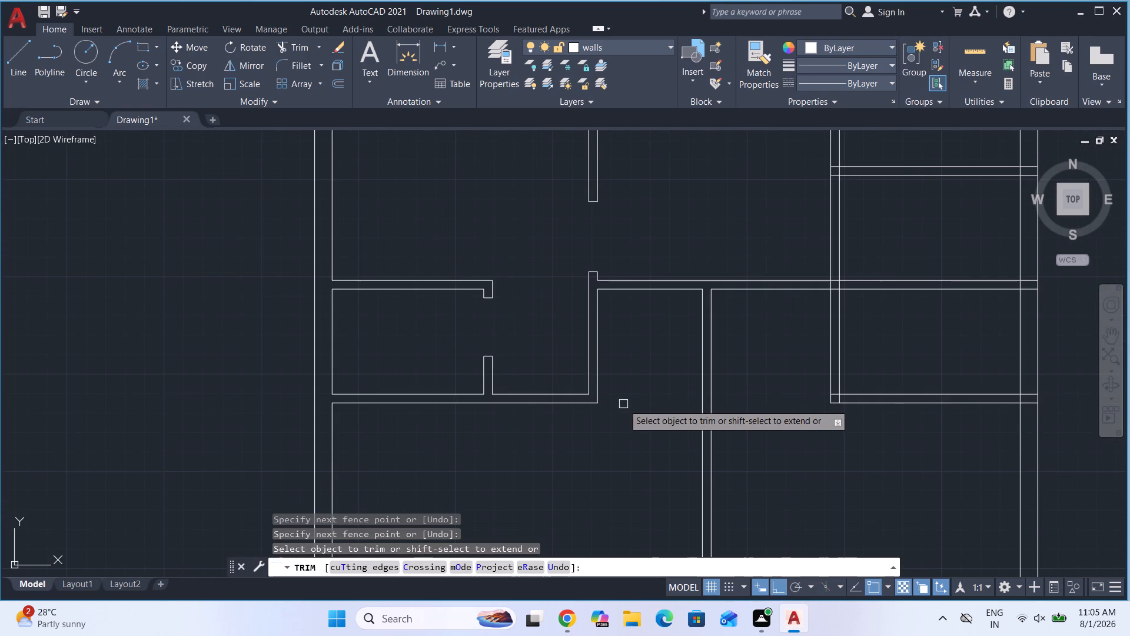
Draw a cross line through the wall above the upper right-hand room, 4.5" from that room's upper-left inner corner.
{"action": "key", "text": "Escape"}
{"action": "scroll", "coordinate": [574, 436], "scroll_direction": "down", "scroll_amount": 3}
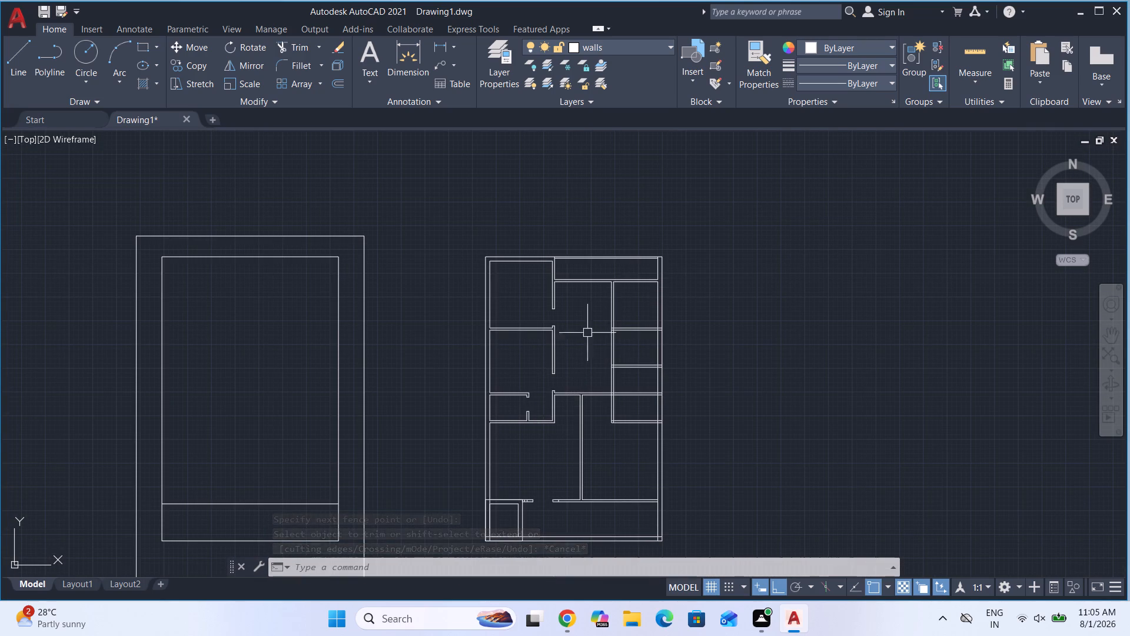
{"action": "scroll", "coordinate": [630, 287], "scroll_direction": "up", "scroll_amount": 3}
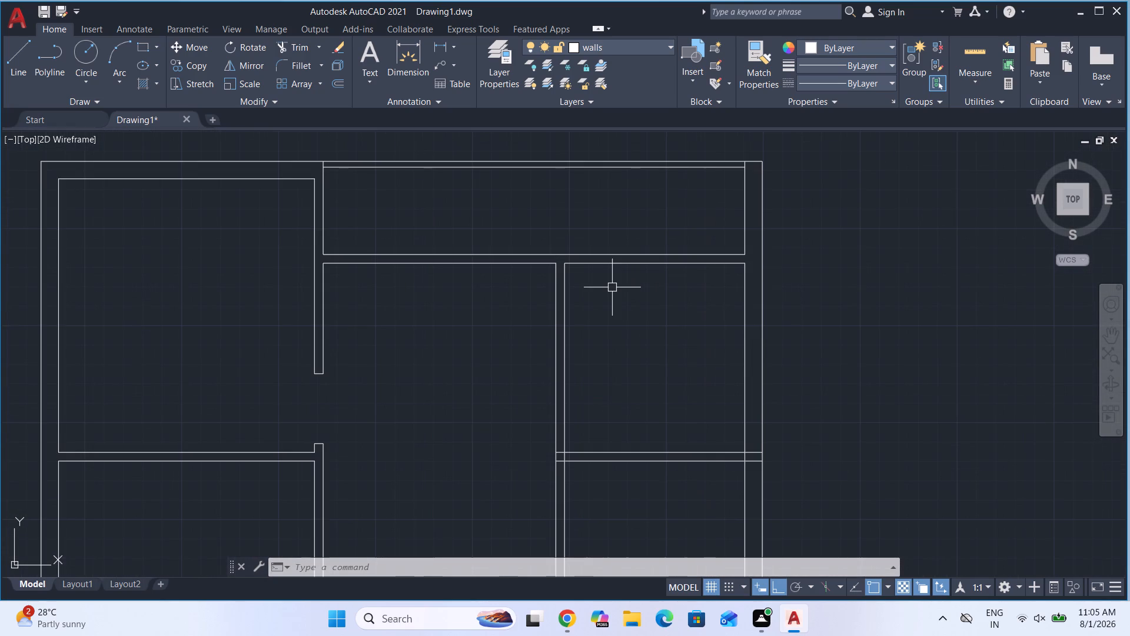
{"action": "key", "text": "l"}
{"action": "key", "text": "Return"}
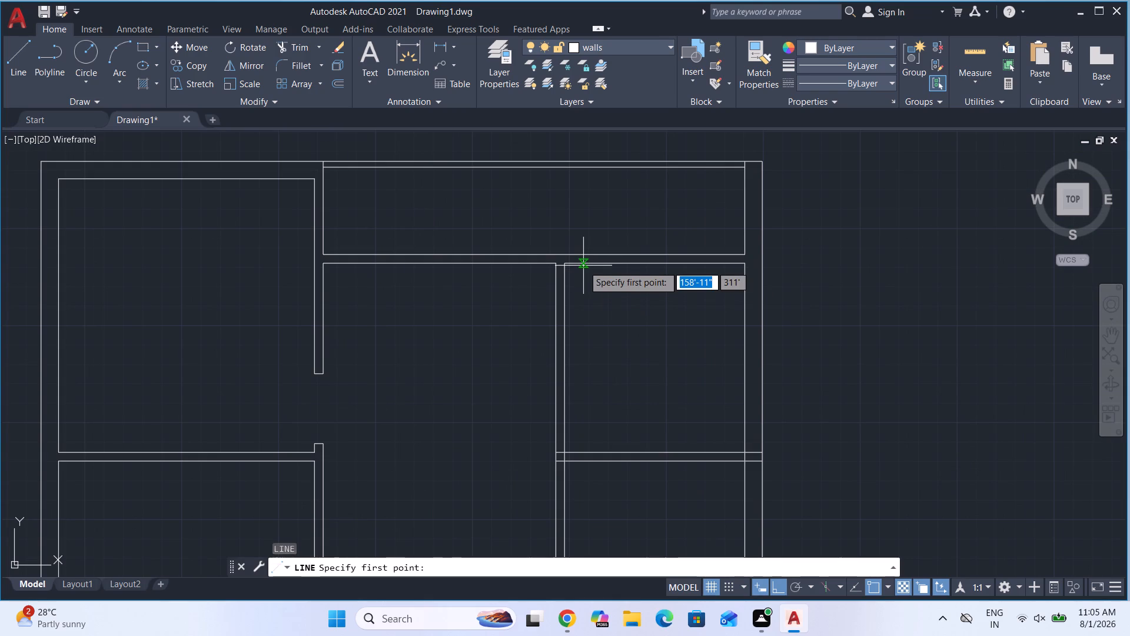
{"action": "key", "text": "t"}
{"action": "key", "text": "k"}
{"action": "key", "text": "Return"}
{"action": "scroll", "coordinate": [569, 262], "scroll_direction": "up", "scroll_amount": 3}
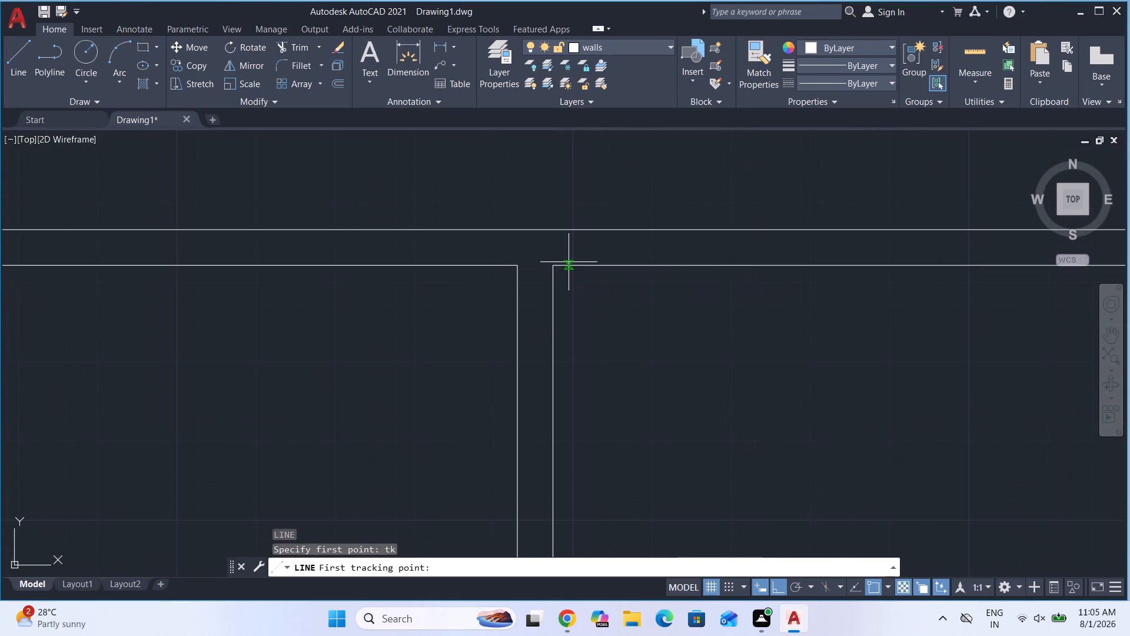
{"action": "left_click", "coordinate": [553, 266]}
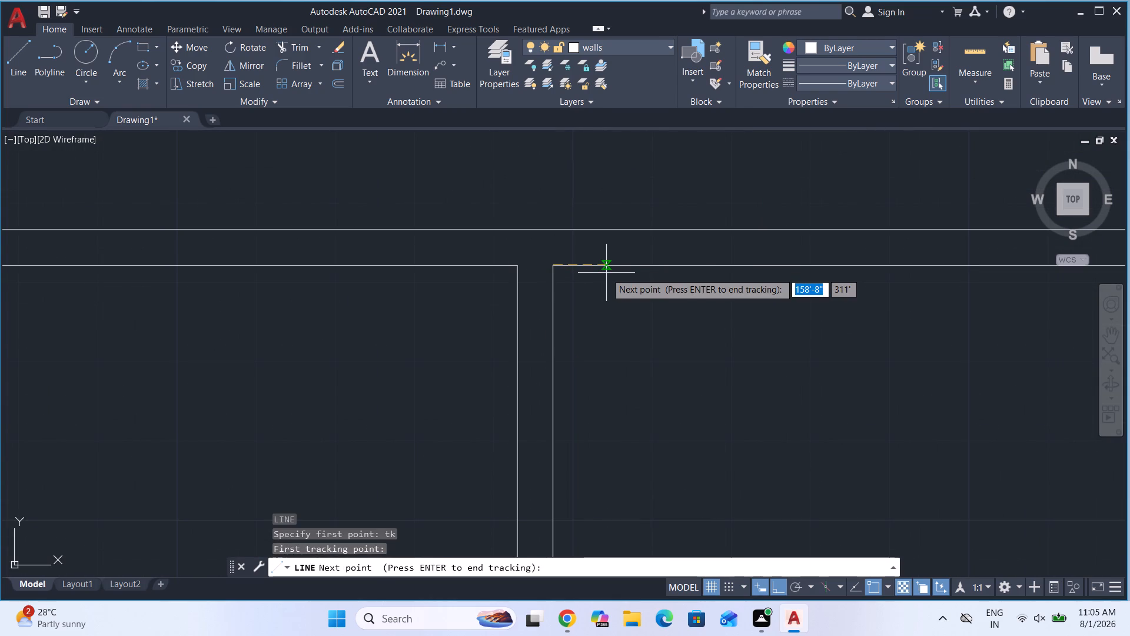
{"action": "type", "text": "4.5"}
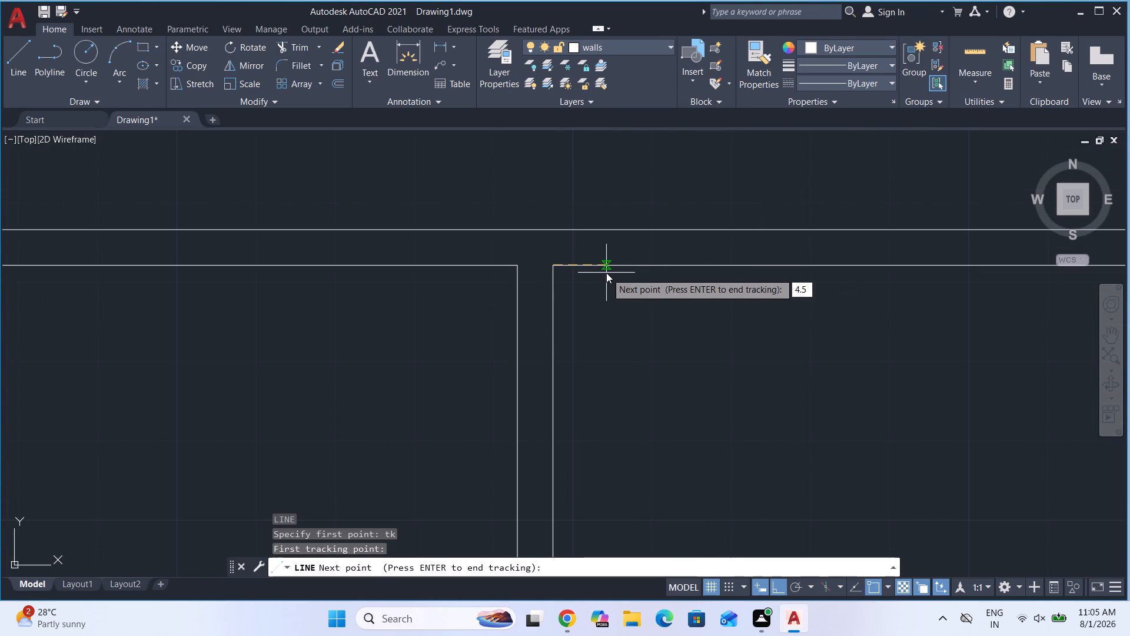
{"action": "key", "text": "shift+quotedbl"}
{"action": "key", "text": "Return"}
{"action": "key", "text": "Return"}
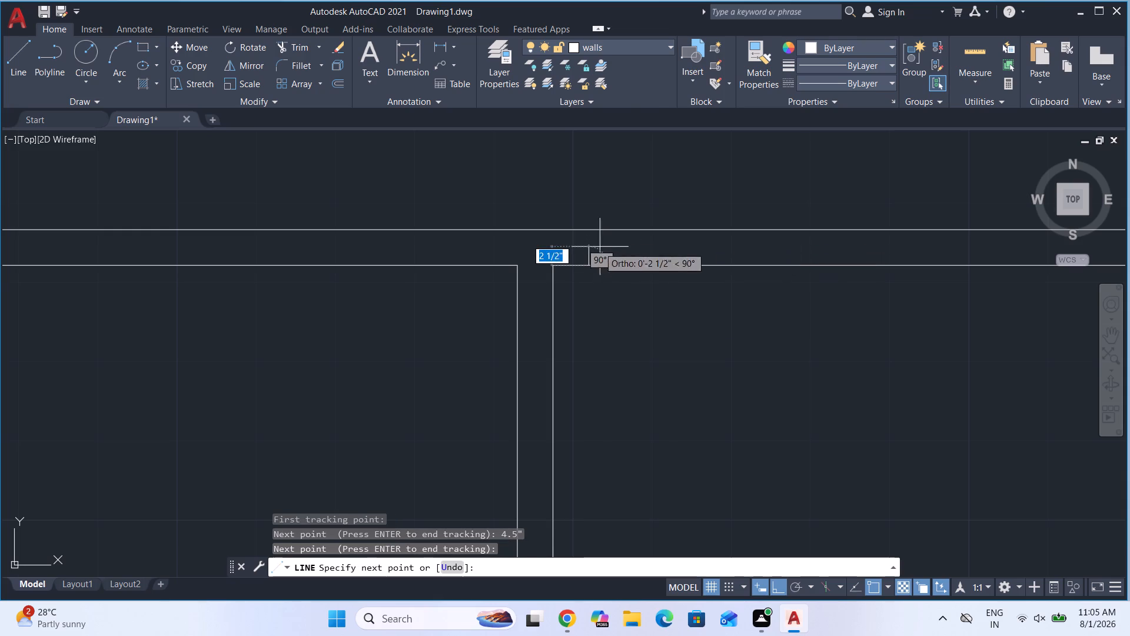
{"action": "left_click", "coordinate": [588, 229]}
{"action": "key", "text": "Return"}
Trim the overlapping lines at both ends of the partition directly below the upper right-hand room to clean its wall junctions.
{"action": "scroll", "coordinate": [578, 226], "scroll_direction": "down", "scroll_amount": 5}
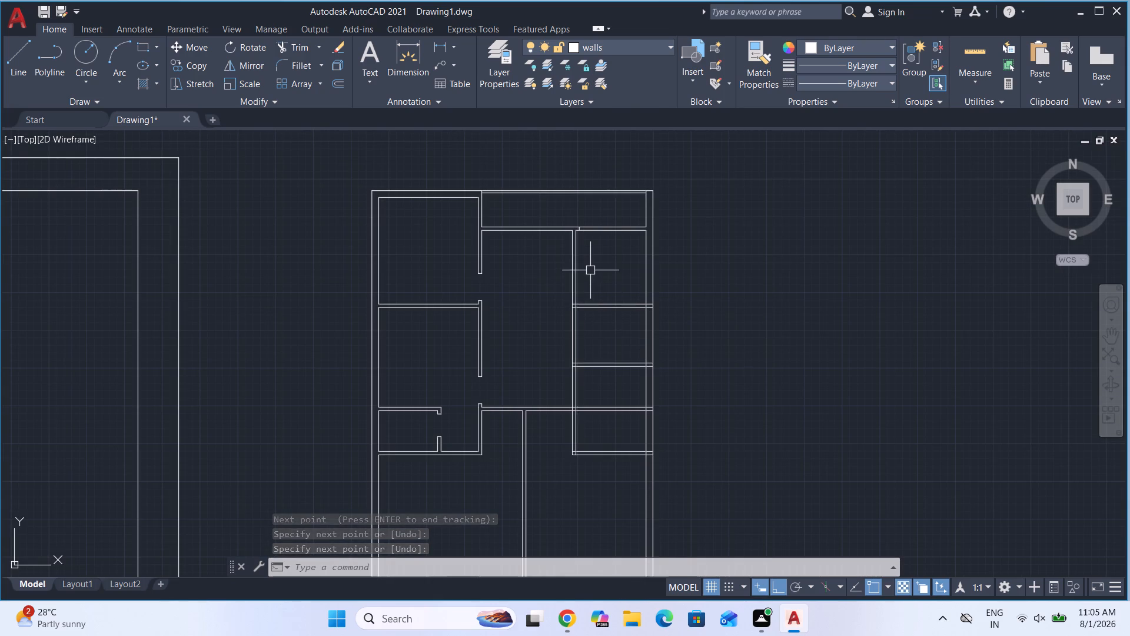
{"action": "scroll", "coordinate": [590, 270], "scroll_direction": "up", "scroll_amount": 1}
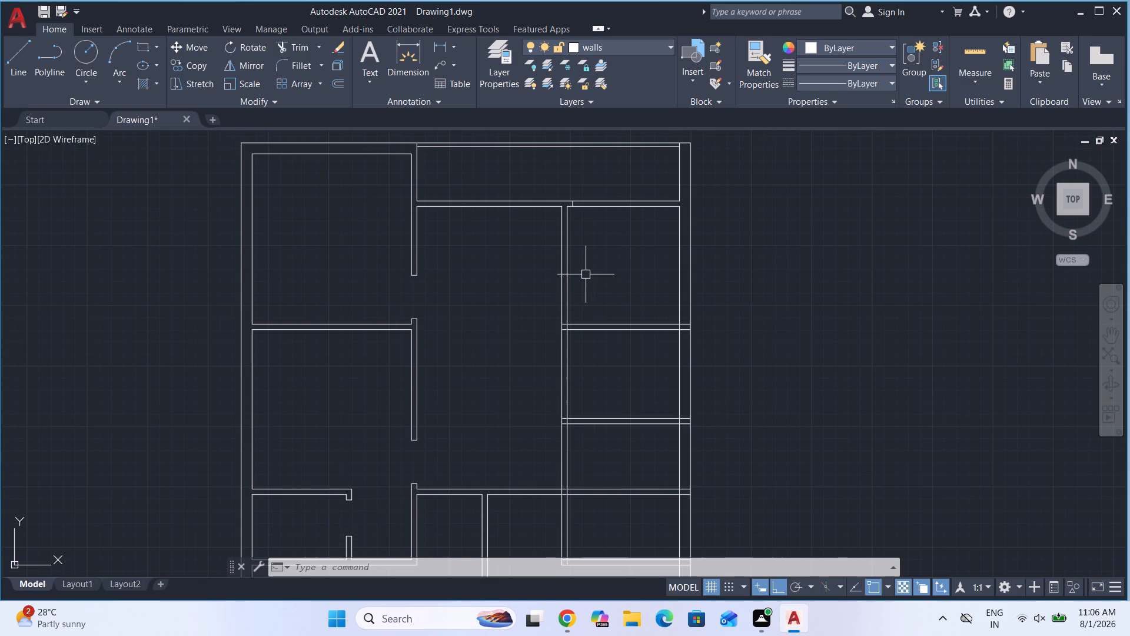
{"action": "key", "text": "t"}
{"action": "key", "text": "r"}
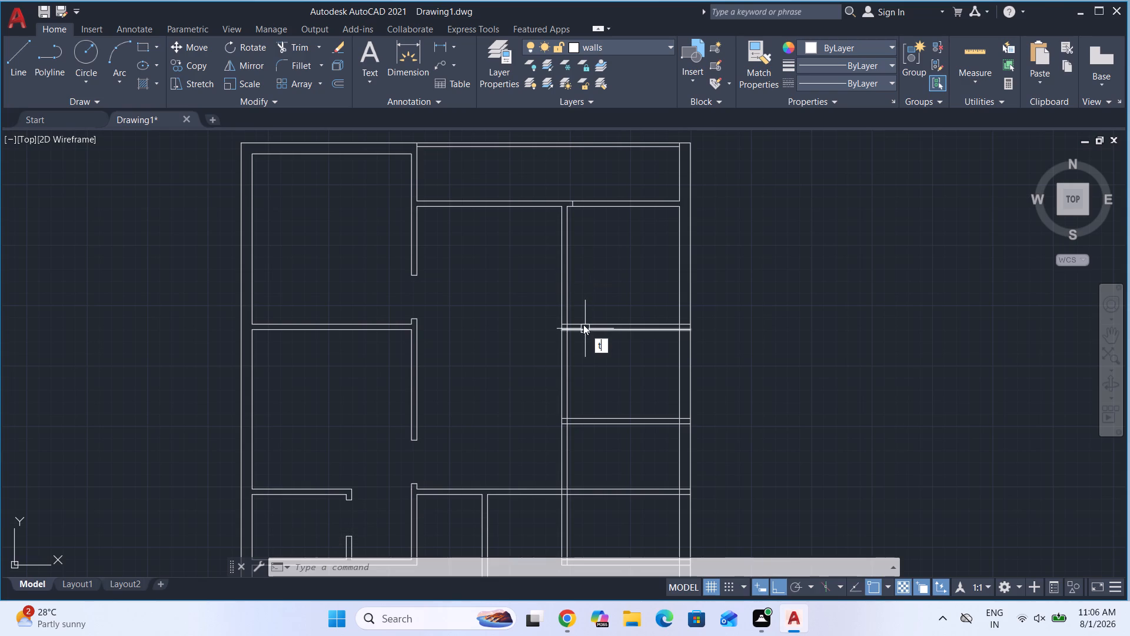
{"action": "key", "text": "Return"}
{"action": "key", "text": "Return"}
{"action": "scroll", "coordinate": [560, 315], "scroll_direction": "up", "scroll_amount": 5}
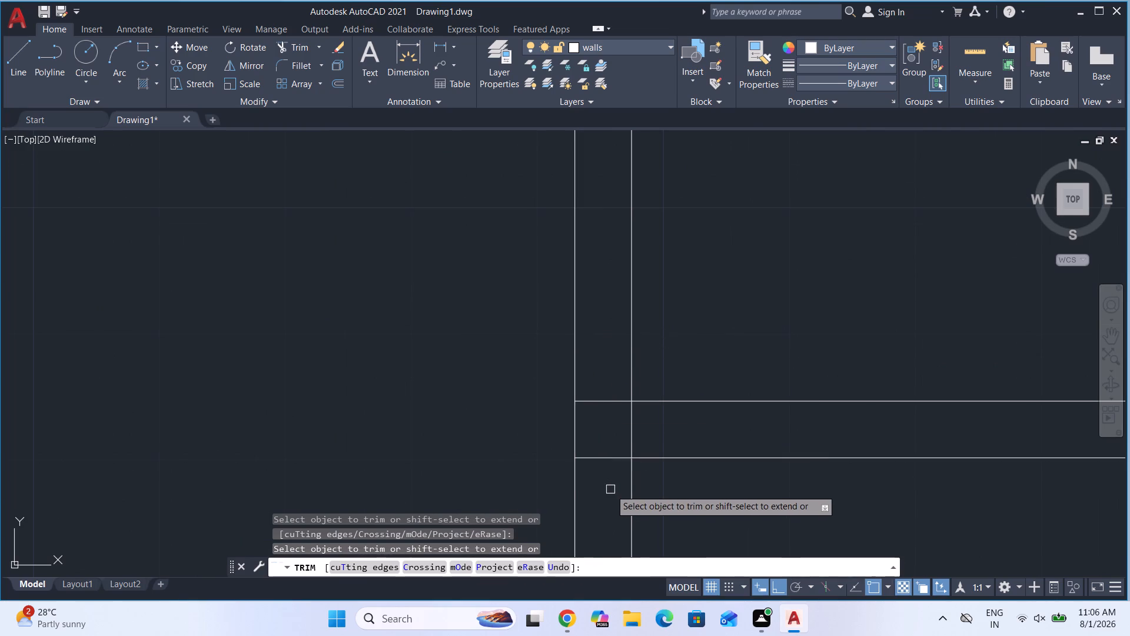
{"action": "left_click_drag", "start_coordinate": [610, 489], "coordinate": [610, 479]}
{"action": "left_click", "coordinate": [610, 373]}
{"action": "left_click", "coordinate": [612, 430]}
{"action": "left_click", "coordinate": [683, 433]}
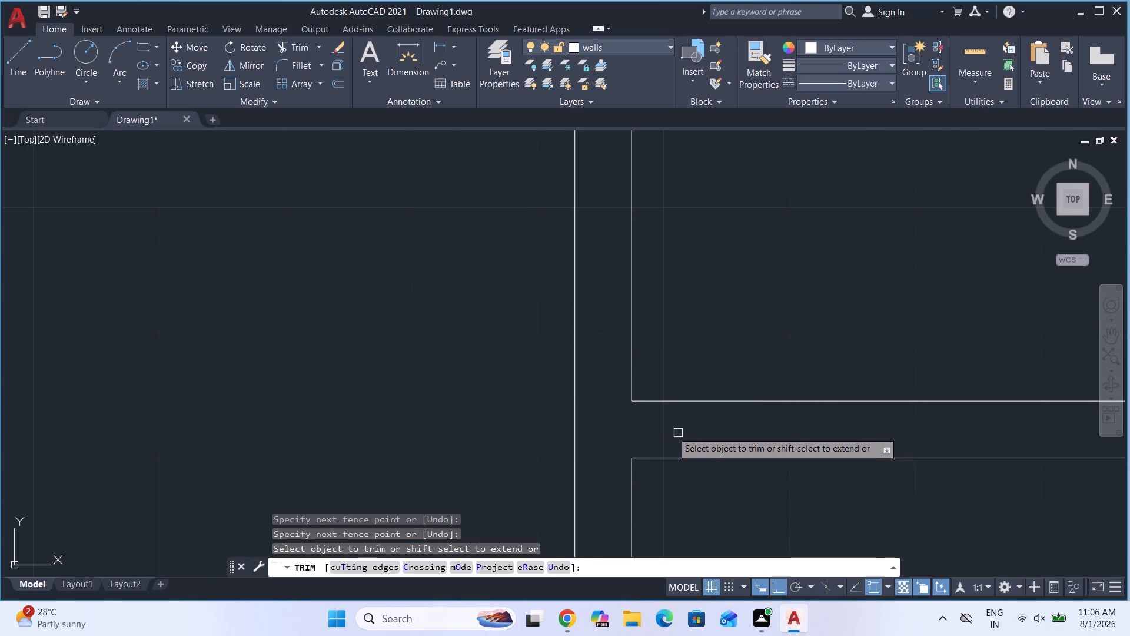
{"action": "scroll", "coordinate": [646, 422], "scroll_direction": "down", "scroll_amount": 7}
{"action": "scroll", "coordinate": [686, 377], "scroll_direction": "up", "scroll_amount": 6}
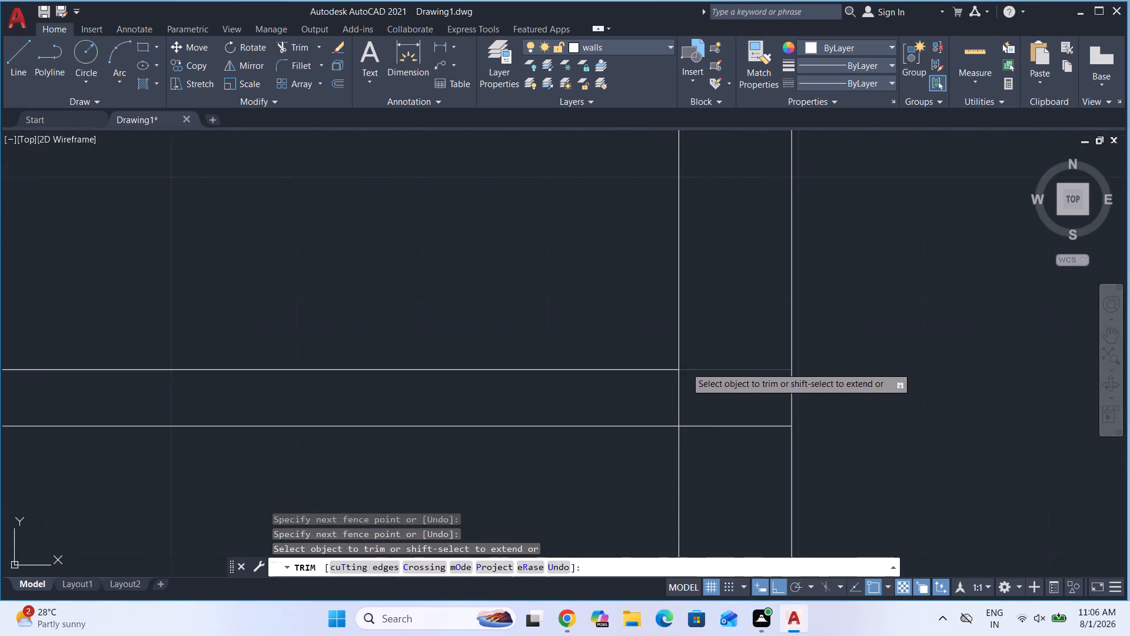
{"action": "left_click_drag", "start_coordinate": [734, 461], "coordinate": [736, 437]}
{"action": "left_click", "coordinate": [714, 332]}
{"action": "scroll", "coordinate": [729, 422], "scroll_direction": "down", "scroll_amount": 6}
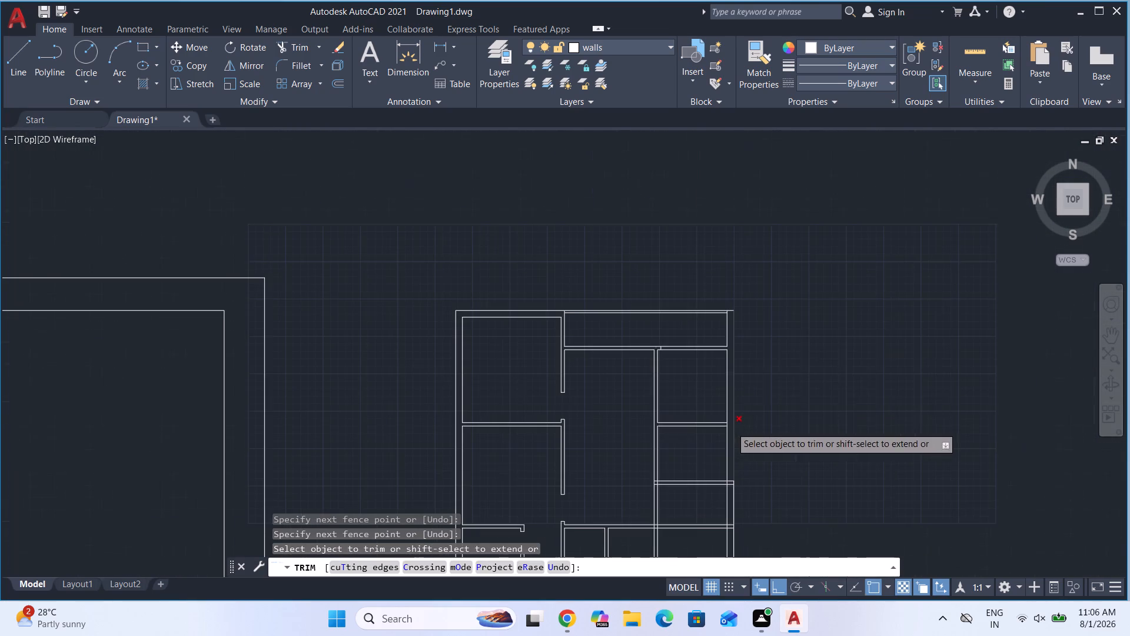
Trim the overlapping lines at both ends of the second partition down in the right-hand room column to clean its junctions.
{"action": "scroll", "coordinate": [674, 294], "scroll_direction": "down", "scroll_amount": 2}
{"action": "scroll", "coordinate": [689, 369], "scroll_direction": "up", "scroll_amount": 2}
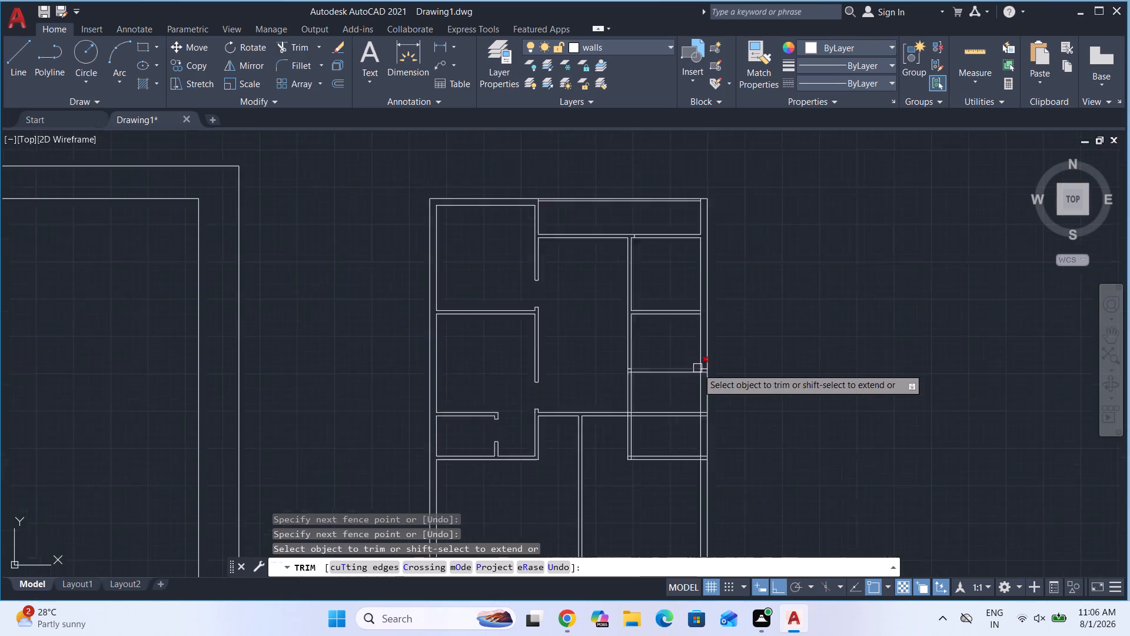
{"action": "scroll", "coordinate": [697, 368], "scroll_direction": "up", "scroll_amount": 5}
{"action": "left_click_drag", "start_coordinate": [717, 390], "coordinate": [717, 383]}
{"action": "left_click", "coordinate": [699, 303]}
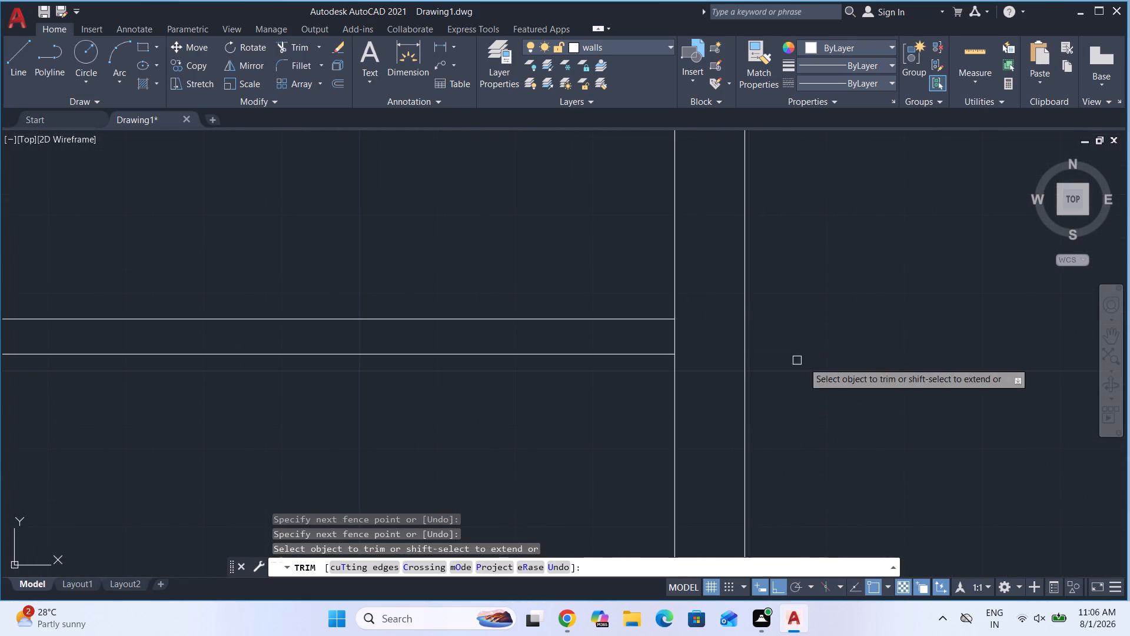
{"action": "scroll", "coordinate": [803, 362], "scroll_direction": "down", "scroll_amount": 2}
{"action": "scroll", "coordinate": [738, 350], "scroll_direction": "up", "scroll_amount": 5}
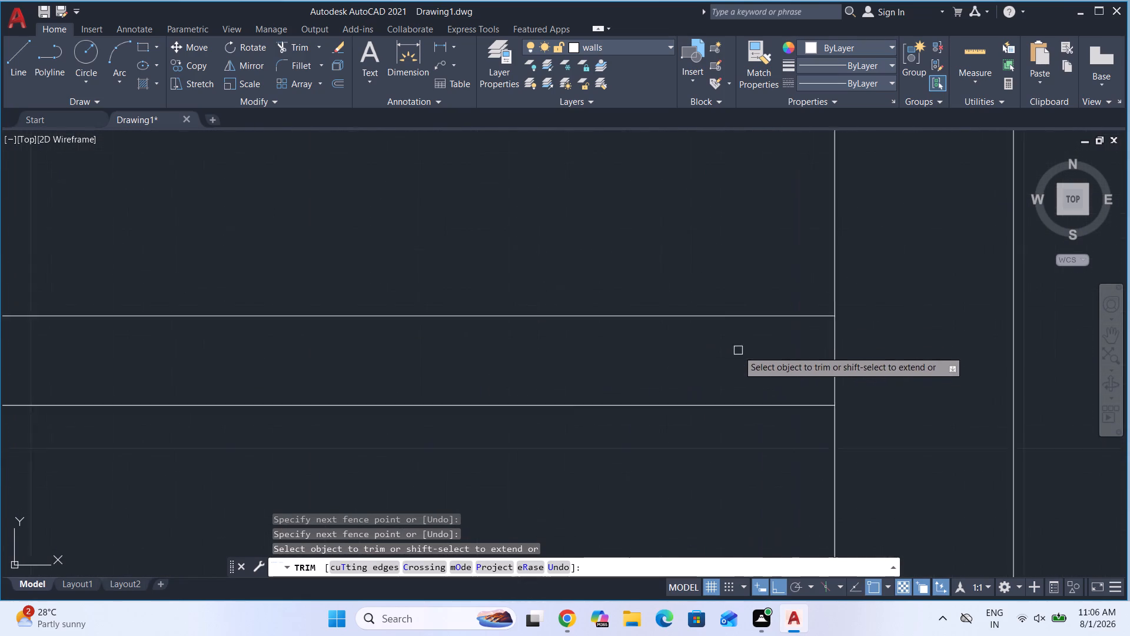
{"action": "left_click_drag", "start_coordinate": [930, 371], "coordinate": [919, 370]}
{"action": "left_click", "coordinate": [818, 370]}
{"action": "scroll", "coordinate": [855, 358], "scroll_direction": "down", "scroll_amount": 5}
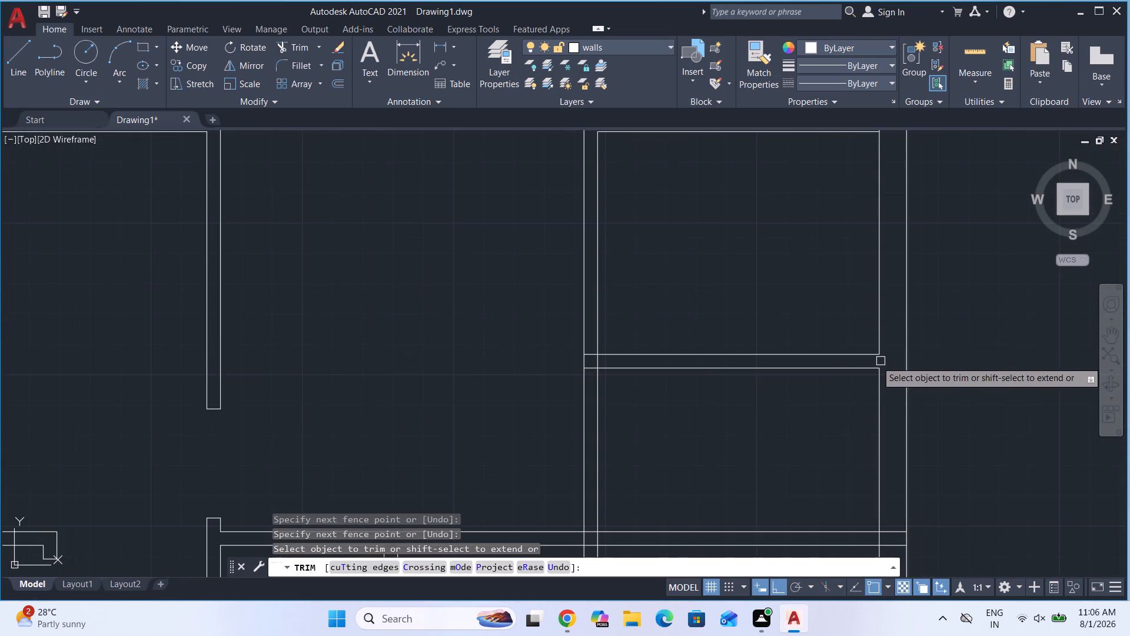
{"action": "scroll", "coordinate": [579, 355], "scroll_direction": "up", "scroll_amount": 5}
{"action": "left_click_drag", "start_coordinate": [743, 531], "coordinate": [743, 514]}
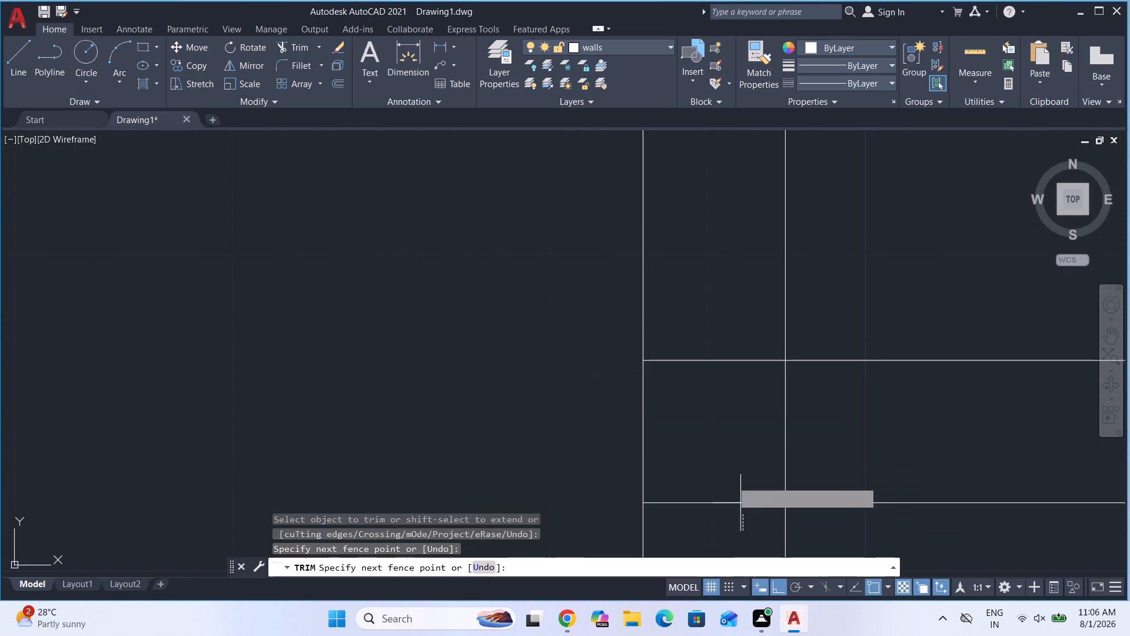
{"action": "left_click", "coordinate": [697, 340]}
{"action": "left_click", "coordinate": [720, 426]}
{"action": "left_click", "coordinate": [832, 425]}
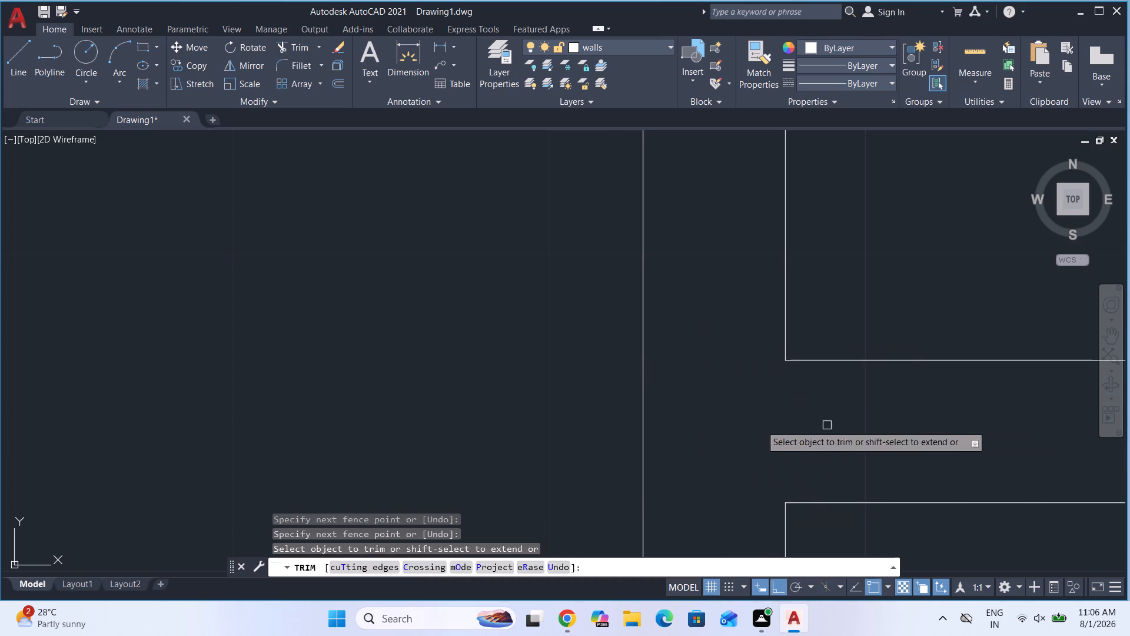
Trim the long horizontal wall's crossing with the right-hand column's left wall and its junction with the outer right wall.
{"action": "scroll", "coordinate": [555, 379], "scroll_direction": "down", "scroll_amount": 6}
{"action": "scroll", "coordinate": [601, 394], "scroll_direction": "down", "scroll_amount": 2}
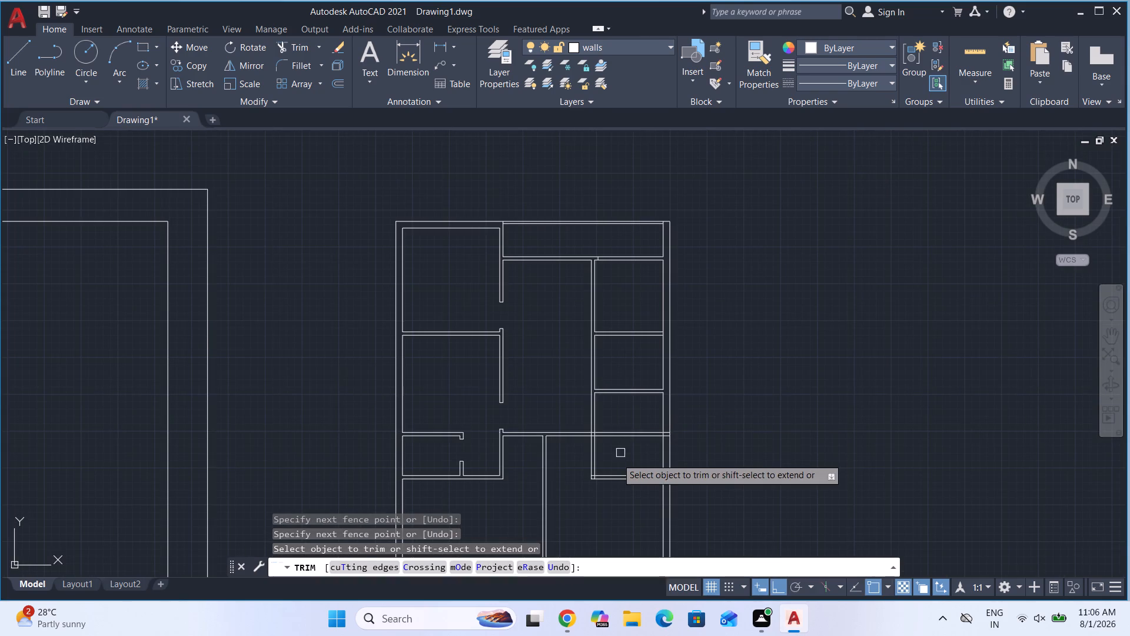
{"action": "scroll", "coordinate": [606, 452], "scroll_direction": "up", "scroll_amount": 4}
{"action": "scroll", "coordinate": [515, 338], "scroll_direction": "up", "scroll_amount": 2}
{"action": "left_click_drag", "start_coordinate": [536, 404], "coordinate": [537, 394]}
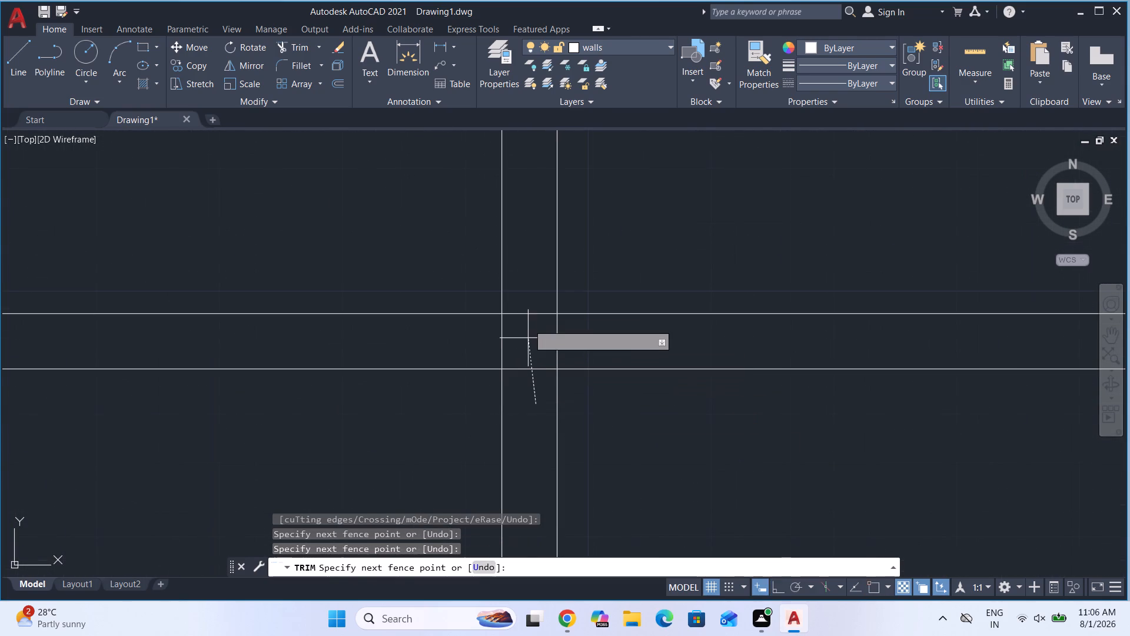
{"action": "left_click", "coordinate": [528, 302]}
{"action": "left_click", "coordinate": [531, 337]}
{"action": "left_click", "coordinate": [588, 337]}
{"action": "left_click", "coordinate": [563, 344]}
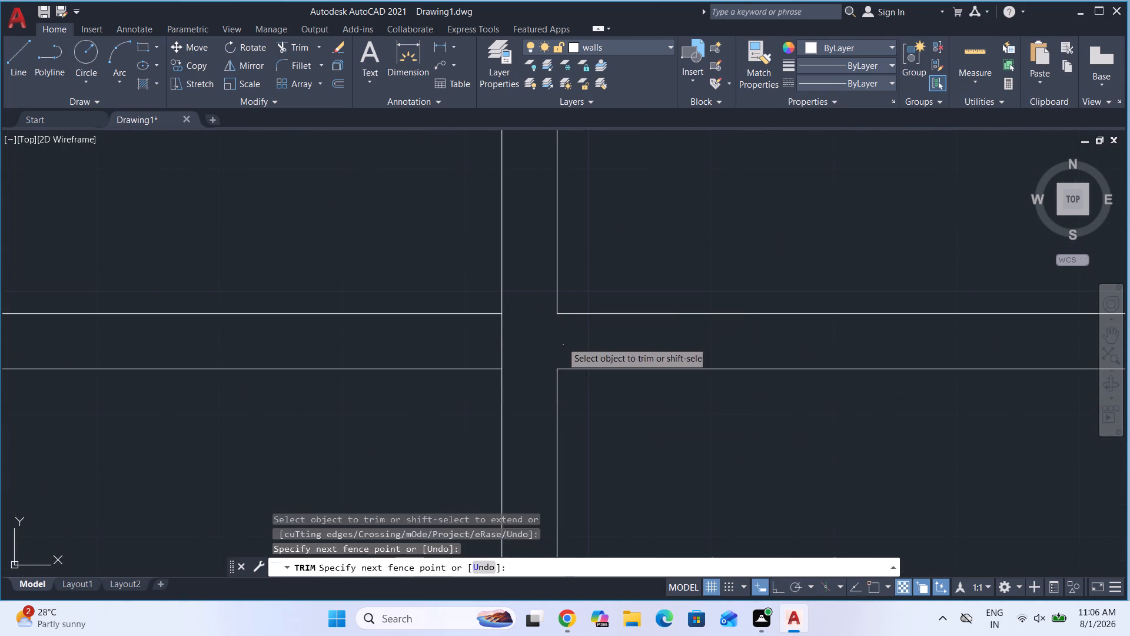
{"action": "left_click", "coordinate": [471, 333]}
{"action": "scroll", "coordinate": [476, 334], "scroll_direction": "down", "scroll_amount": 4}
{"action": "scroll", "coordinate": [687, 353], "scroll_direction": "up", "scroll_amount": 4}
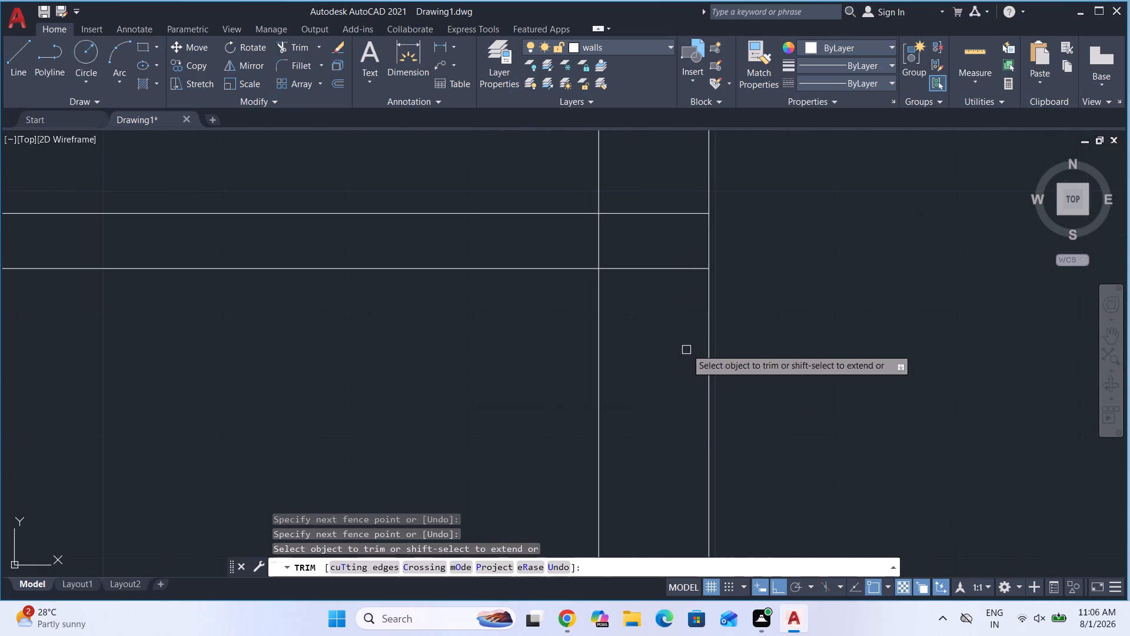
{"action": "left_click_drag", "start_coordinate": [675, 339], "coordinate": [672, 326]}
{"action": "left_click", "coordinate": [646, 201]}
{"action": "left_click", "coordinate": [634, 233]}
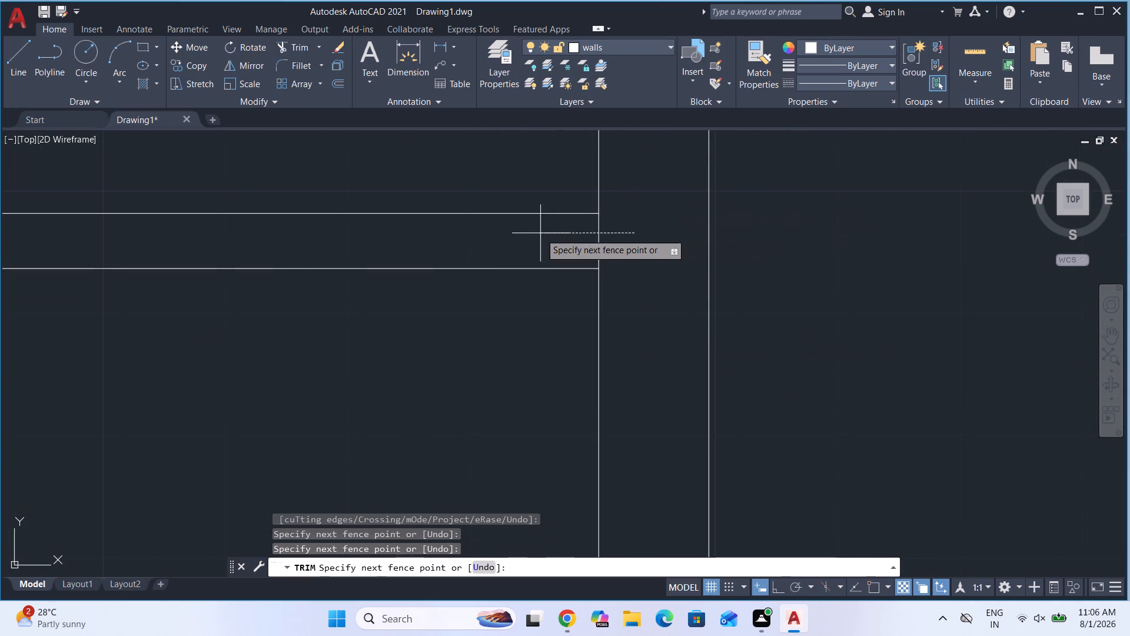
{"action": "left_click", "coordinate": [540, 233]}
Trim the overlapping lines at the lower-left corner and outer-wall junction of the lowest small room in the right-hand column.
{"action": "scroll", "coordinate": [611, 230], "scroll_direction": "down", "scroll_amount": 5}
{"action": "scroll", "coordinate": [527, 296], "scroll_direction": "up", "scroll_amount": 5}
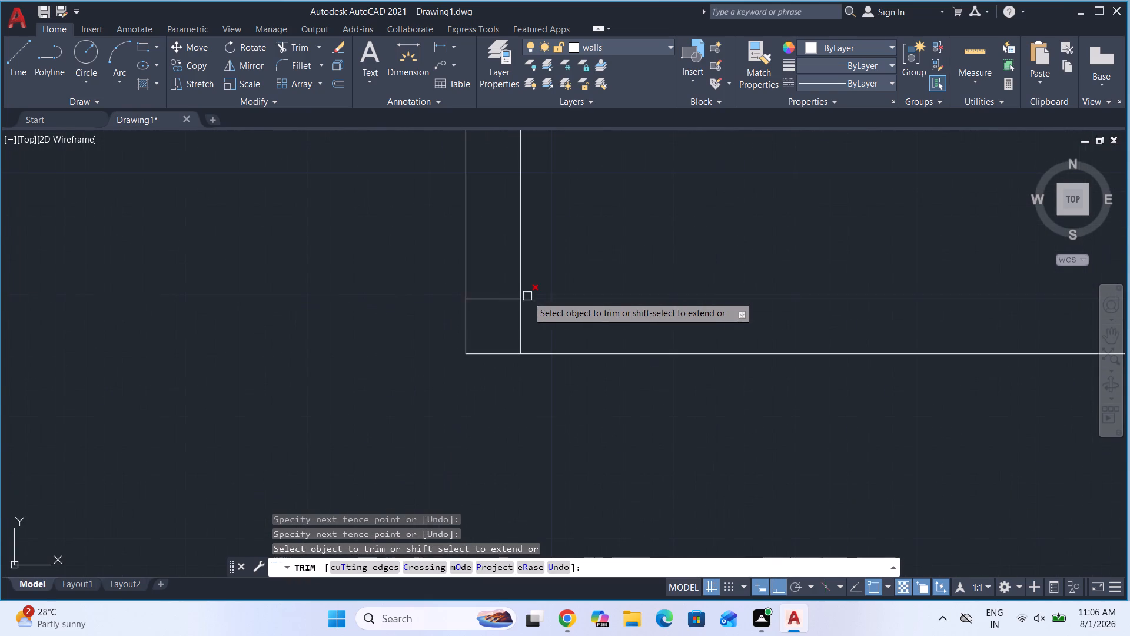
{"action": "left_click", "coordinate": [482, 286]}
{"action": "left_click", "coordinate": [529, 336]}
{"action": "scroll", "coordinate": [447, 322], "scroll_direction": "down", "scroll_amount": 1}
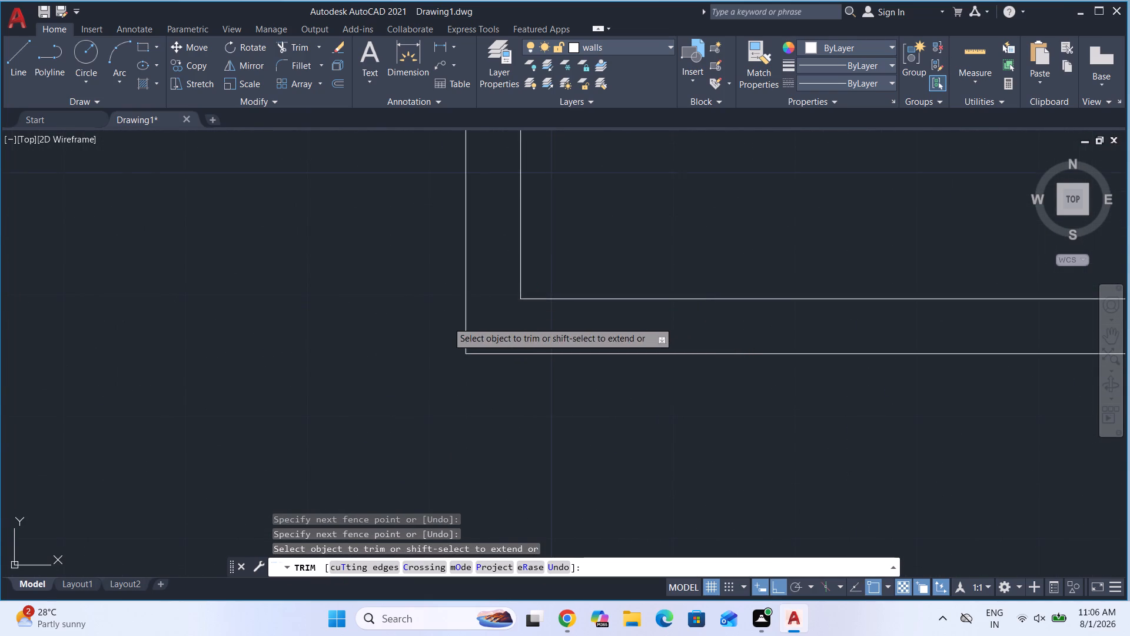
{"action": "scroll", "coordinate": [447, 322], "scroll_direction": "down", "scroll_amount": 3}
{"action": "scroll", "coordinate": [638, 320], "scroll_direction": "up", "scroll_amount": 5}
{"action": "left_click", "coordinate": [644, 380]}
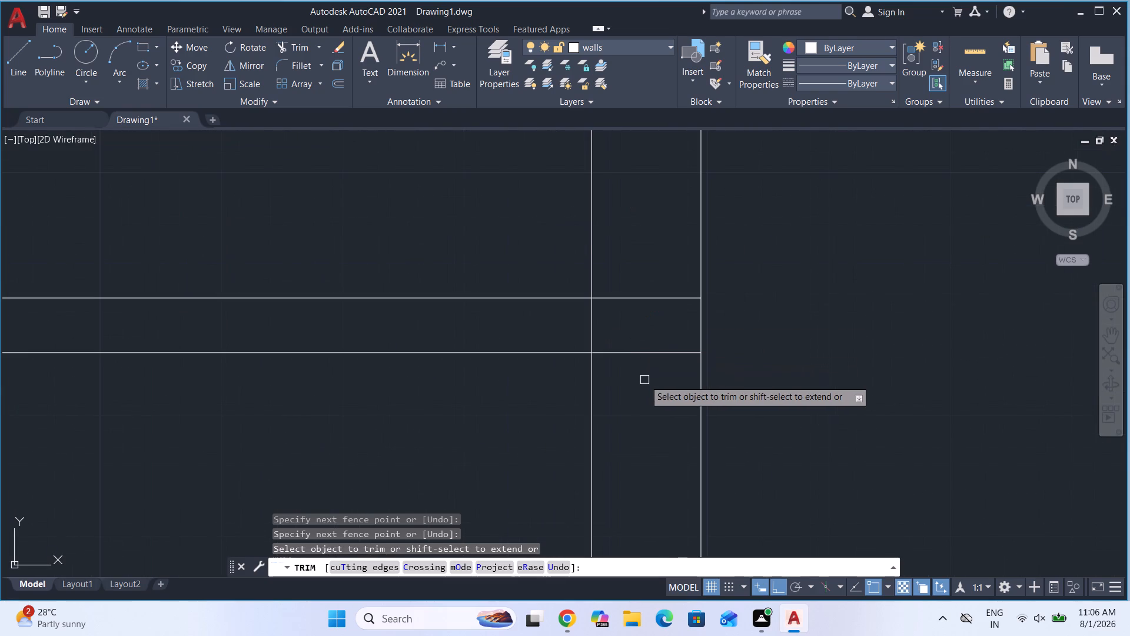
{"action": "left_click", "coordinate": [619, 233]}
{"action": "left_click", "coordinate": [636, 329]}
{"action": "left_click", "coordinate": [543, 323]}
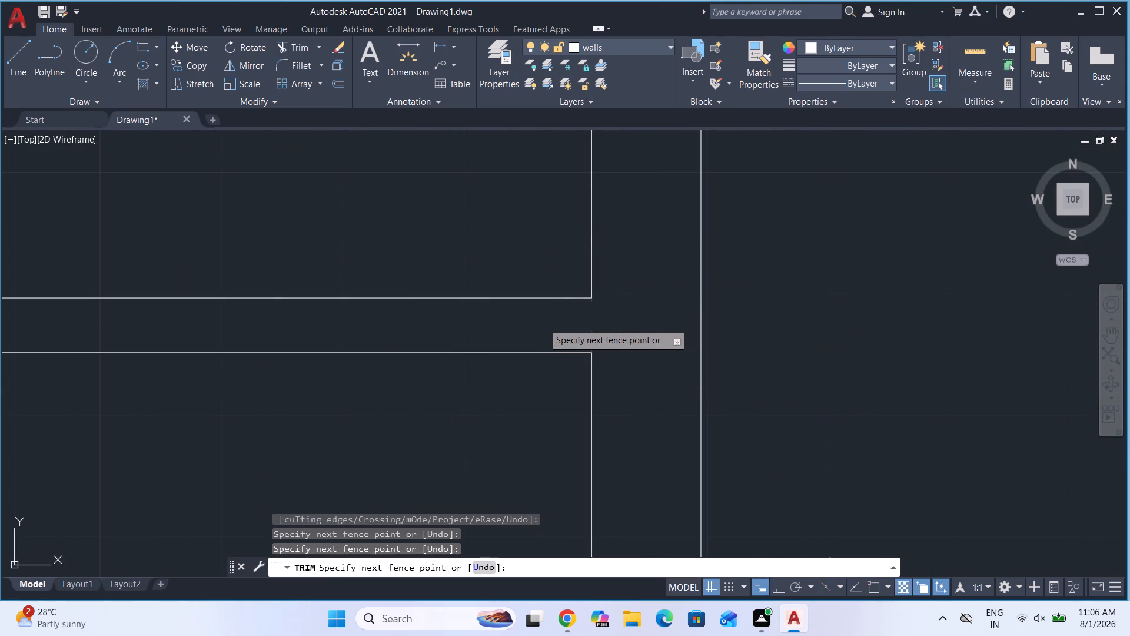
{"action": "scroll", "coordinate": [700, 291], "scroll_direction": "down", "scroll_amount": 5}
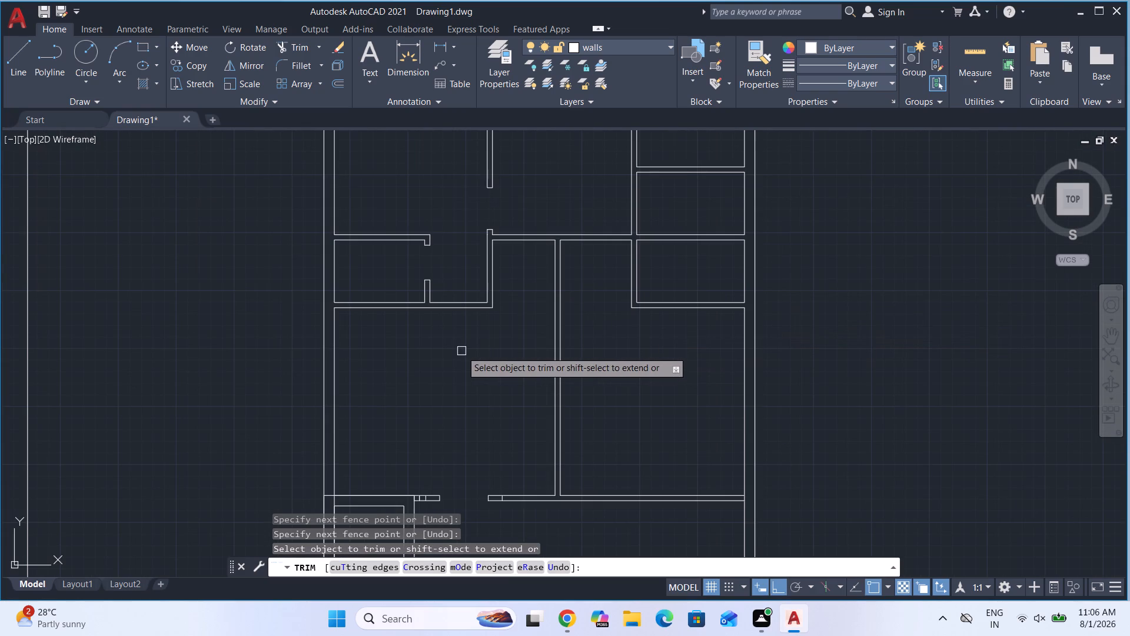
{"action": "scroll", "coordinate": [461, 351], "scroll_direction": "down", "scroll_amount": 2}
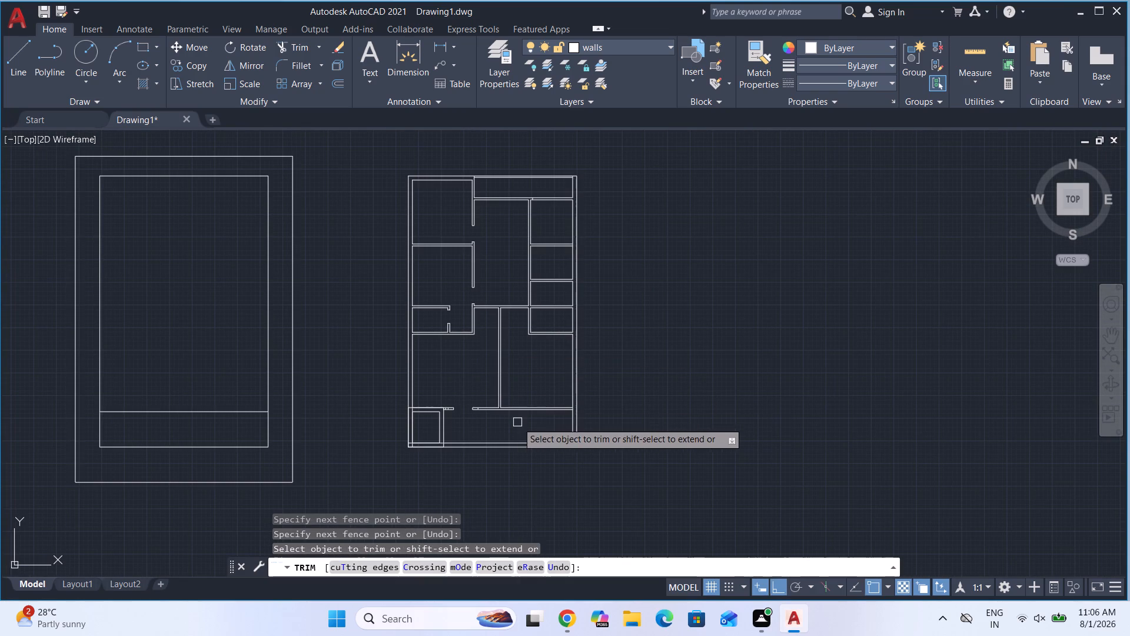
{"action": "scroll", "coordinate": [555, 349], "scroll_direction": "up", "scroll_amount": 2}
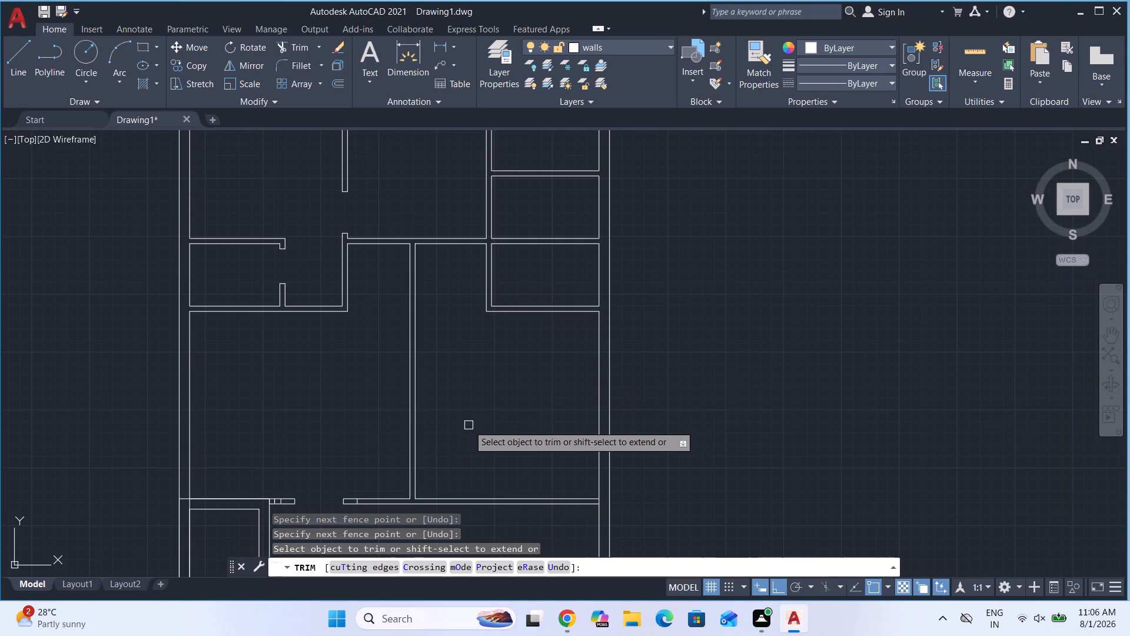
{"action": "key", "text": "Escape"}
Offset the cross line in the wall below the upper right-hand room by 2'6" toward the outer right wall.
{"action": "scroll", "coordinate": [500, 410], "scroll_direction": "down", "scroll_amount": 2}
{"action": "scroll", "coordinate": [507, 231], "scroll_direction": "up", "scroll_amount": 3}
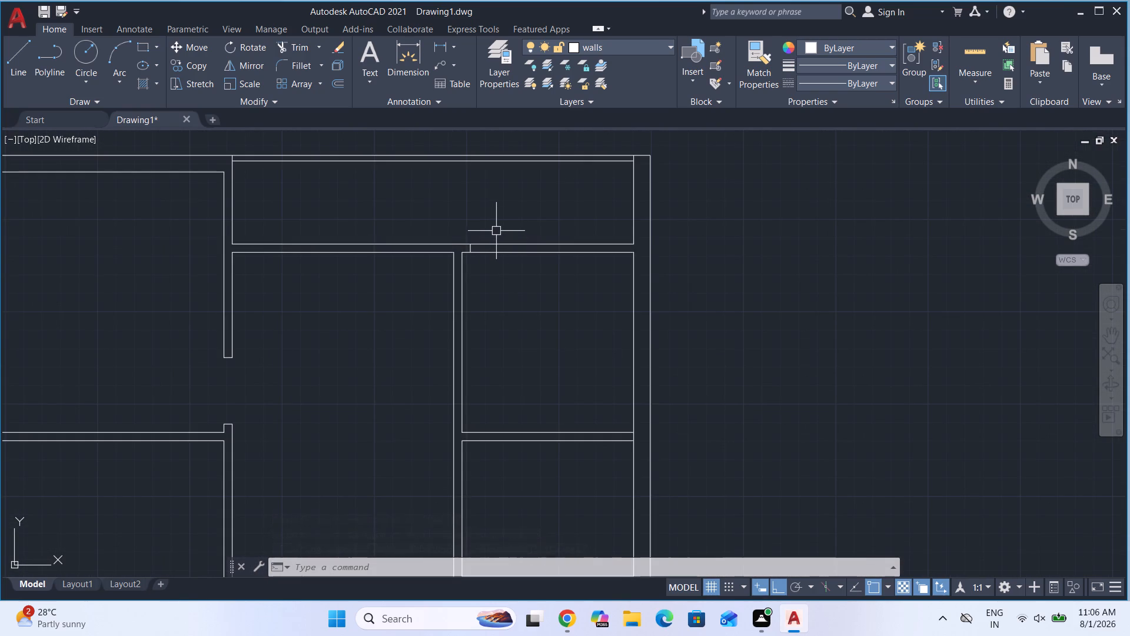
{"action": "key", "text": "o"}
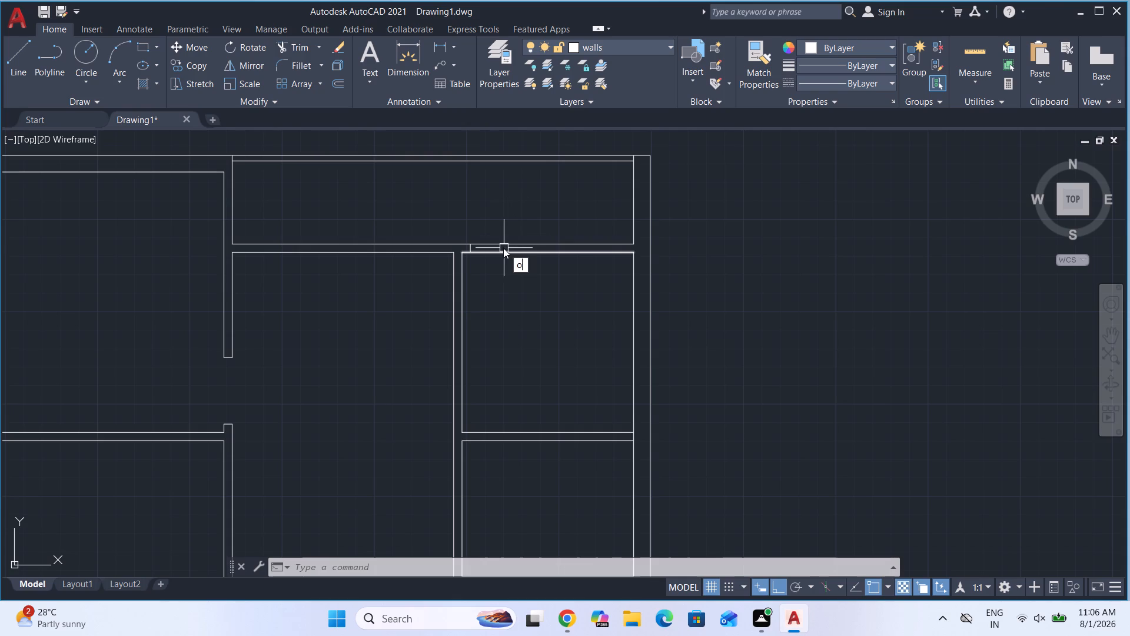
{"action": "key", "text": "Return"}
{"action": "key", "text": "Return"}
{"action": "scroll", "coordinate": [488, 247], "scroll_direction": "up", "scroll_amount": 4}
{"action": "left_click", "coordinate": [410, 248]}
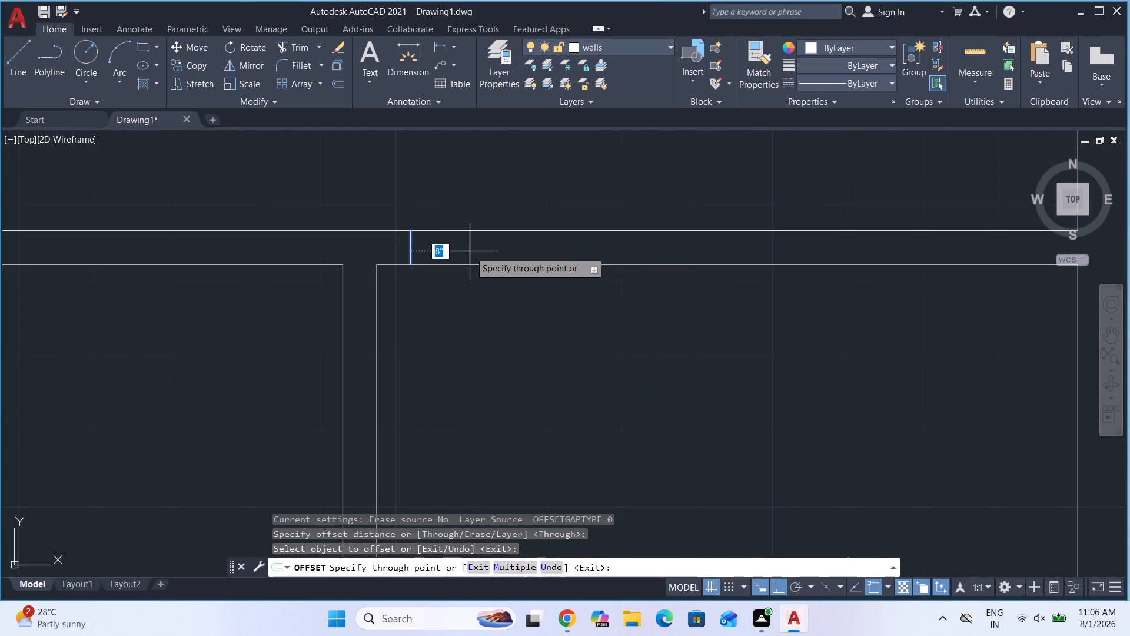
{"action": "type", "text": "2'"}
{"action": "key", "text": "6"}
{"action": "key", "text": "shift+quotedbl"}
{"action": "key", "text": "Return"}
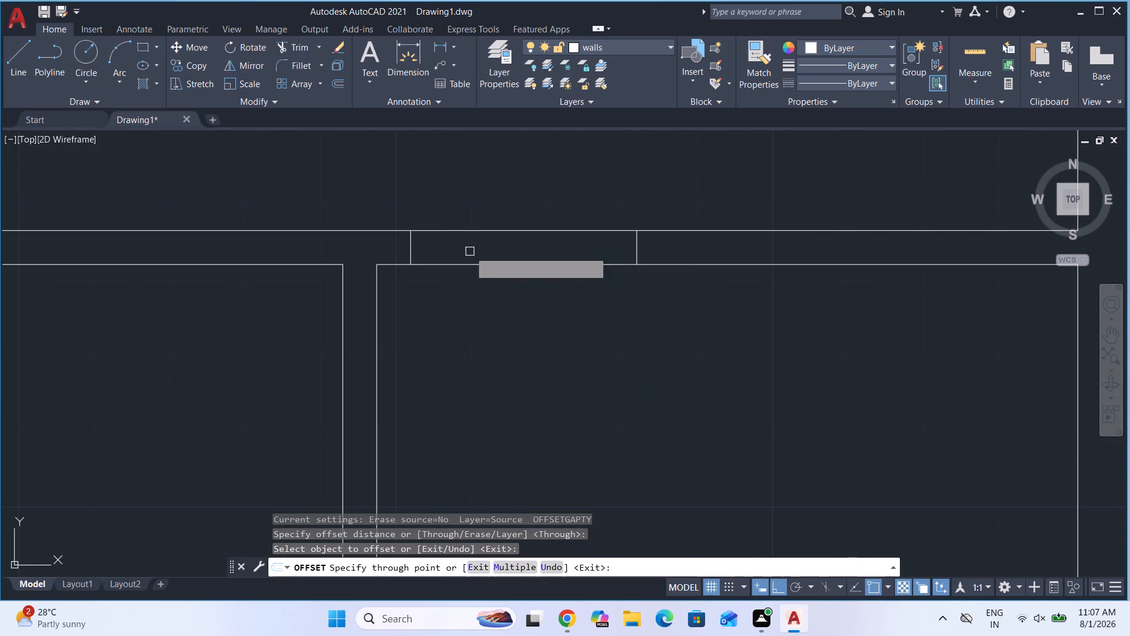
{"action": "key", "text": "Return"}
Trim both wall lines between the two cross lines to open the 2'6" gap below the upper right-hand room.
{"action": "key", "text": "t"}
{"action": "key", "text": "r"}
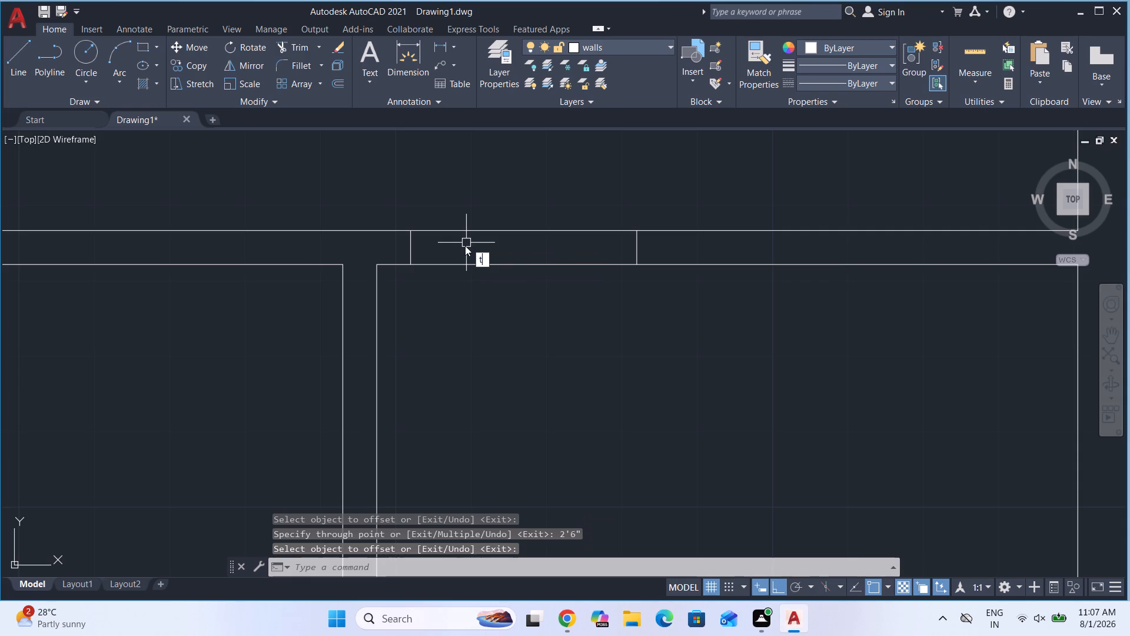
{"action": "key", "text": "Return"}
{"action": "key", "text": "Return"}
{"action": "left_click_drag", "start_coordinate": [527, 311], "coordinate": [529, 299]}
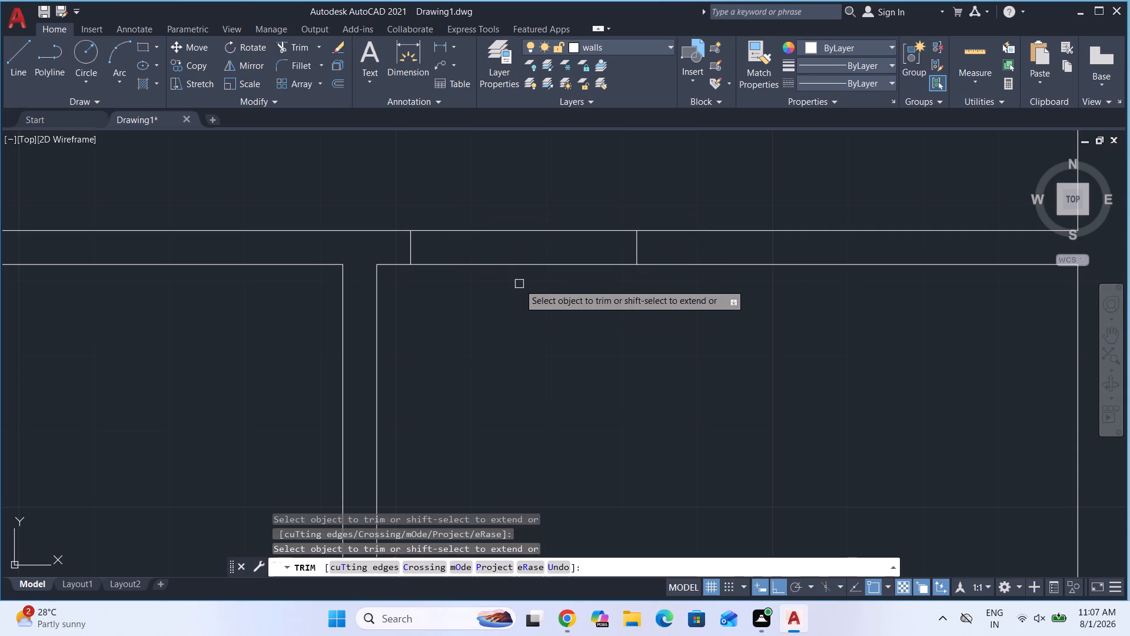
{"action": "left_click_drag", "start_coordinate": [519, 284], "coordinate": [520, 270]}
{"action": "left_click", "coordinate": [495, 211]}
{"action": "key", "text": "Return"}
{"action": "scroll", "coordinate": [496, 218], "scroll_direction": "down", "scroll_amount": 3}
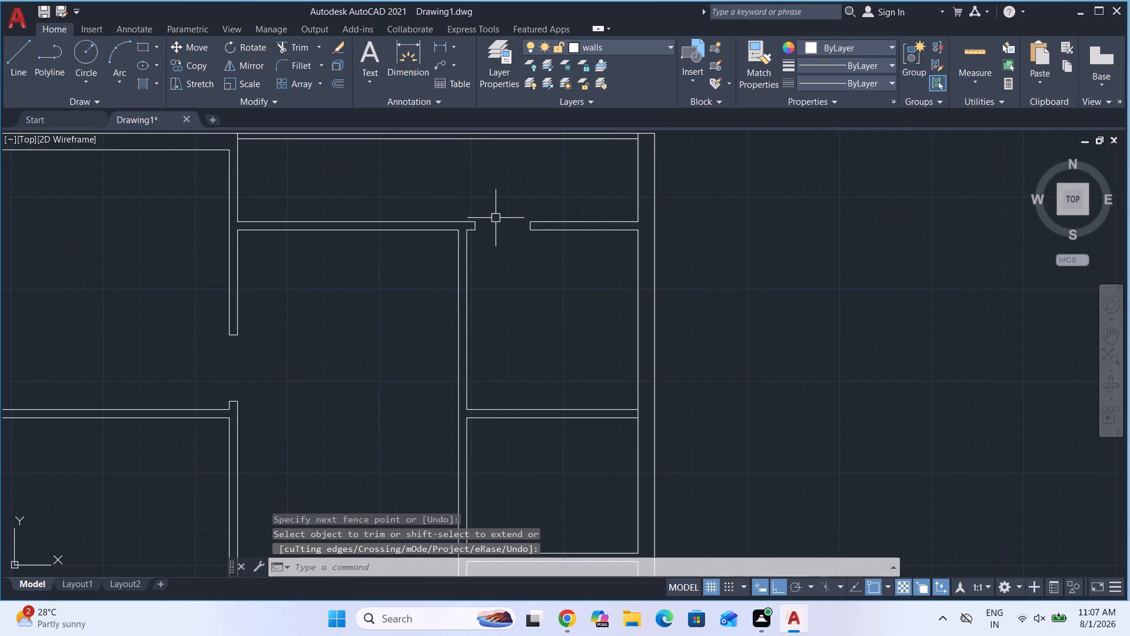
Draw a 4 1/2" cross line through the right-hand column's left wall, about midway along the room below the new opening.
{"action": "scroll", "coordinate": [480, 313], "scroll_direction": "up", "scroll_amount": 1}
{"action": "key", "text": "l"}
{"action": "key", "text": "Return"}
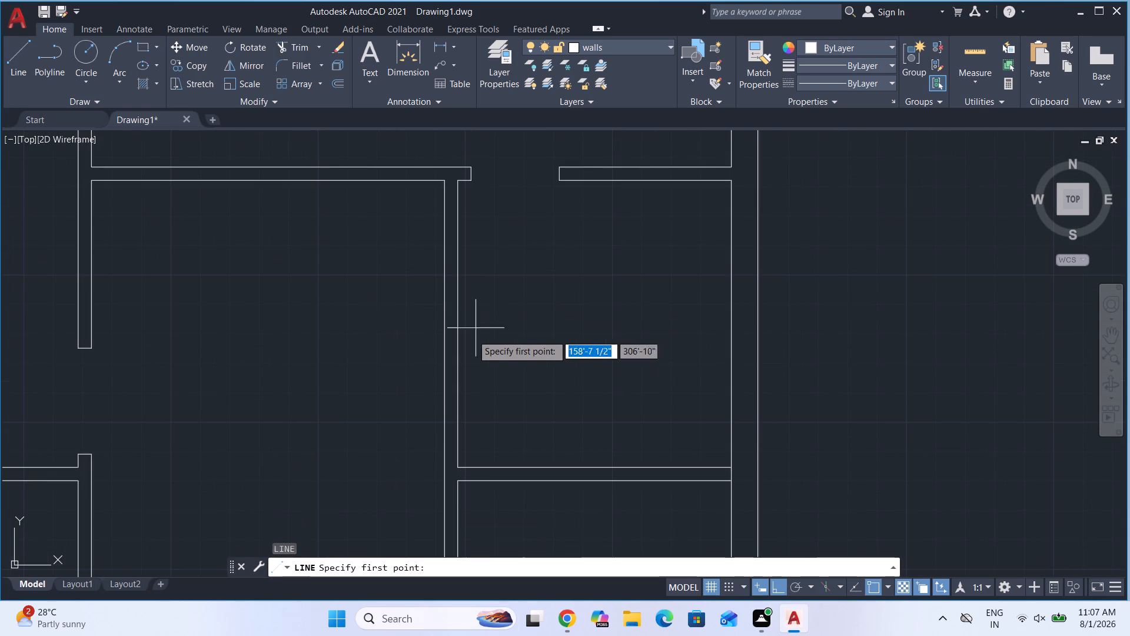
{"action": "left_click", "coordinate": [457, 322]}
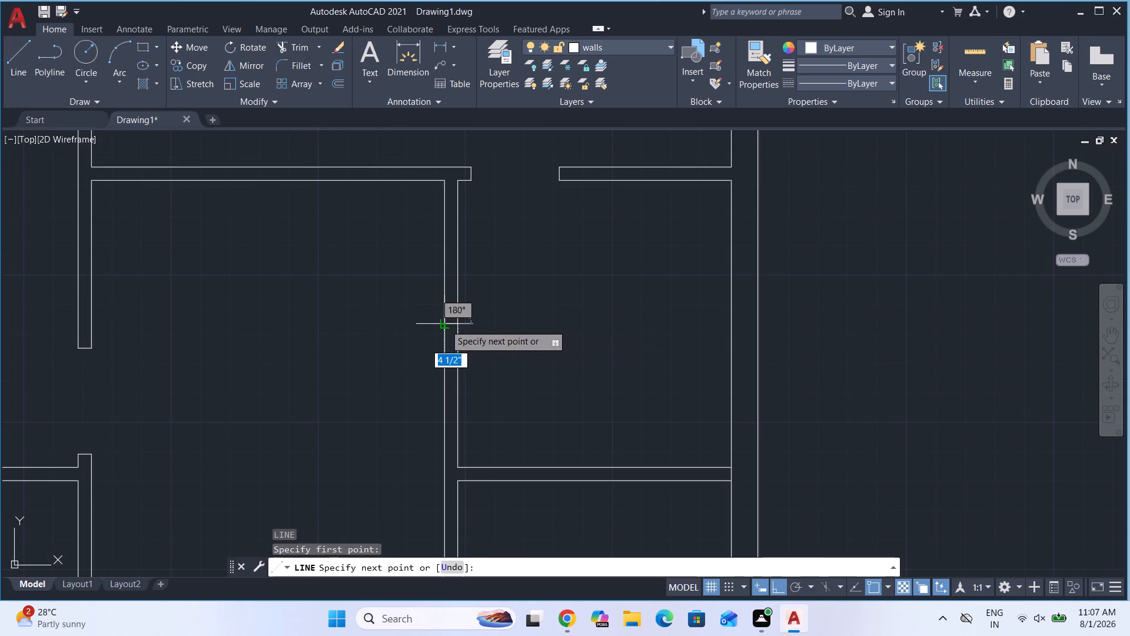
{"action": "left_click", "coordinate": [444, 324]}
{"action": "key", "text": "Escape"}
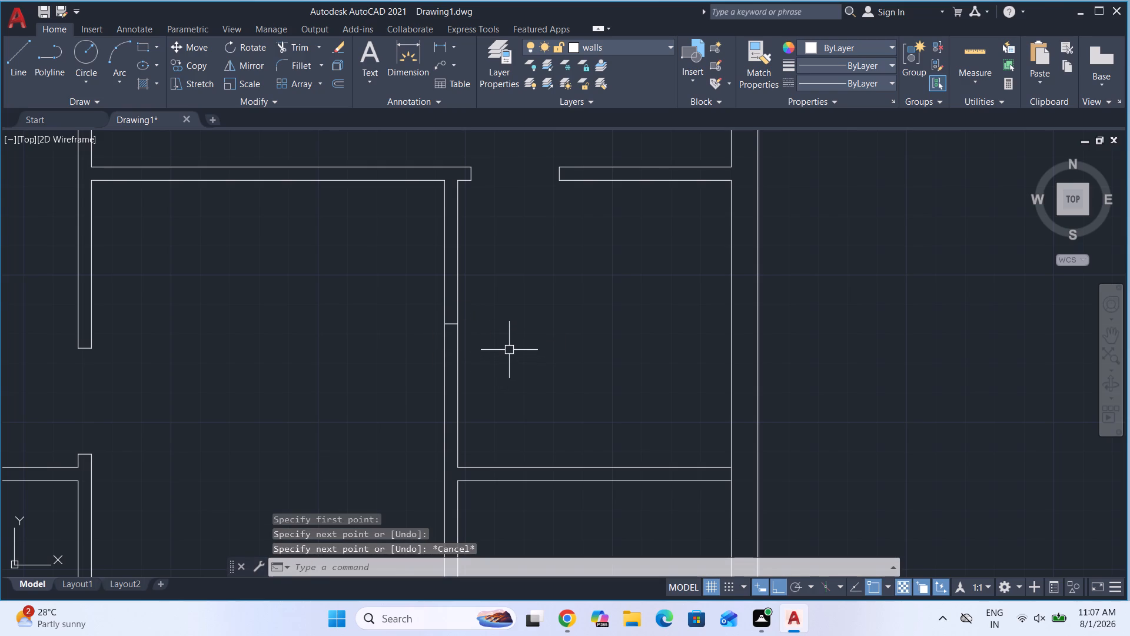
Offset the new cross line 2' to each side along the vertical wall to mark the opening's ends.
{"action": "key", "text": "o"}
{"action": "key", "text": "Return"}
{"action": "key", "text": "Return"}
{"action": "scroll", "coordinate": [461, 322], "scroll_direction": "up", "scroll_amount": 3}
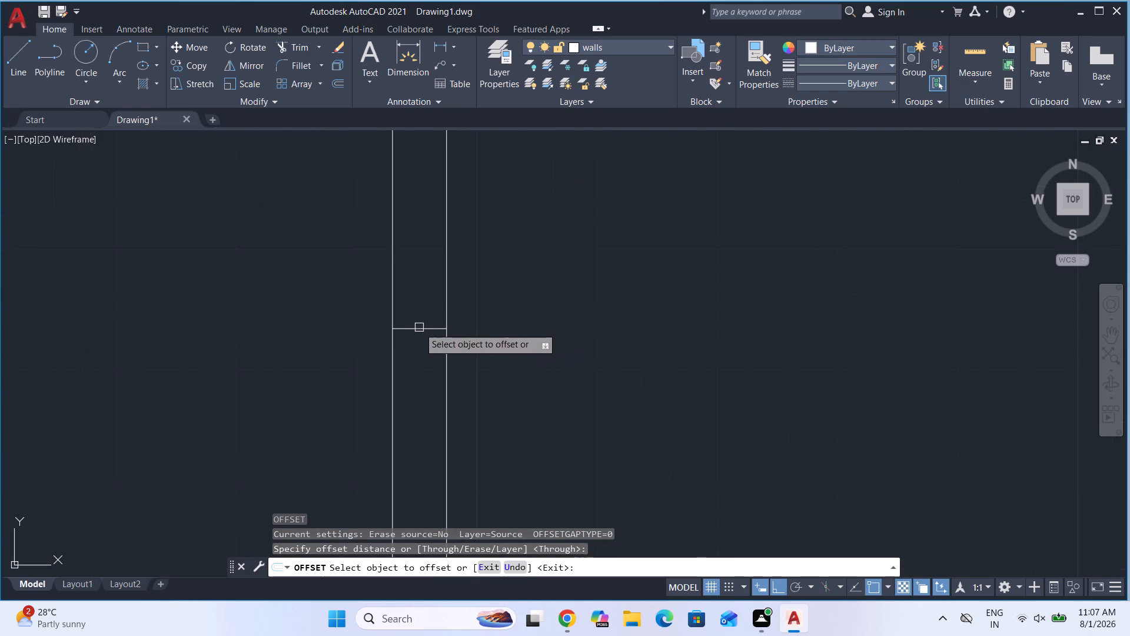
{"action": "left_click", "coordinate": [418, 327]}
{"action": "type", "text": "2'"}
{"action": "key", "text": "Return"}
{"action": "left_click", "coordinate": [425, 332]}
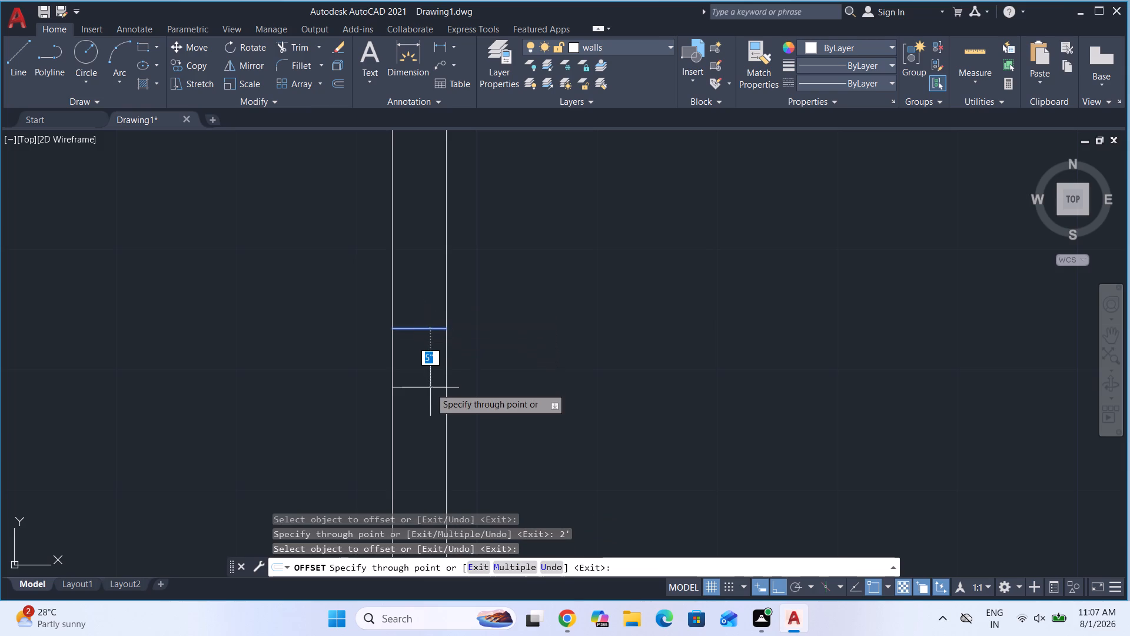
{"action": "key", "text": "2"}
{"action": "key", "text": "apostrophe"}
{"action": "key", "text": "Return"}
{"action": "scroll", "coordinate": [434, 396], "scroll_direction": "down", "scroll_amount": 3}
{"action": "key", "text": "Escape"}
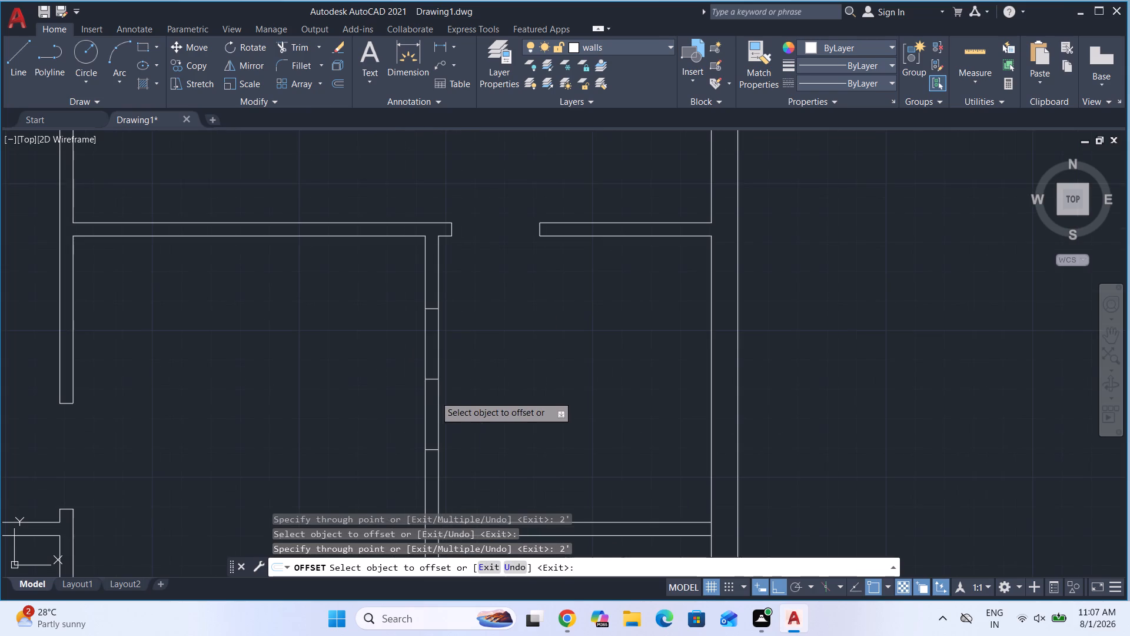
Trim the vertical wall's lines on both sides of the middle cross line, between the two end marks, to cut the opening.
{"action": "type", "text": "tr"}
{"action": "key", "text": "Return"}
{"action": "key", "text": "Return"}
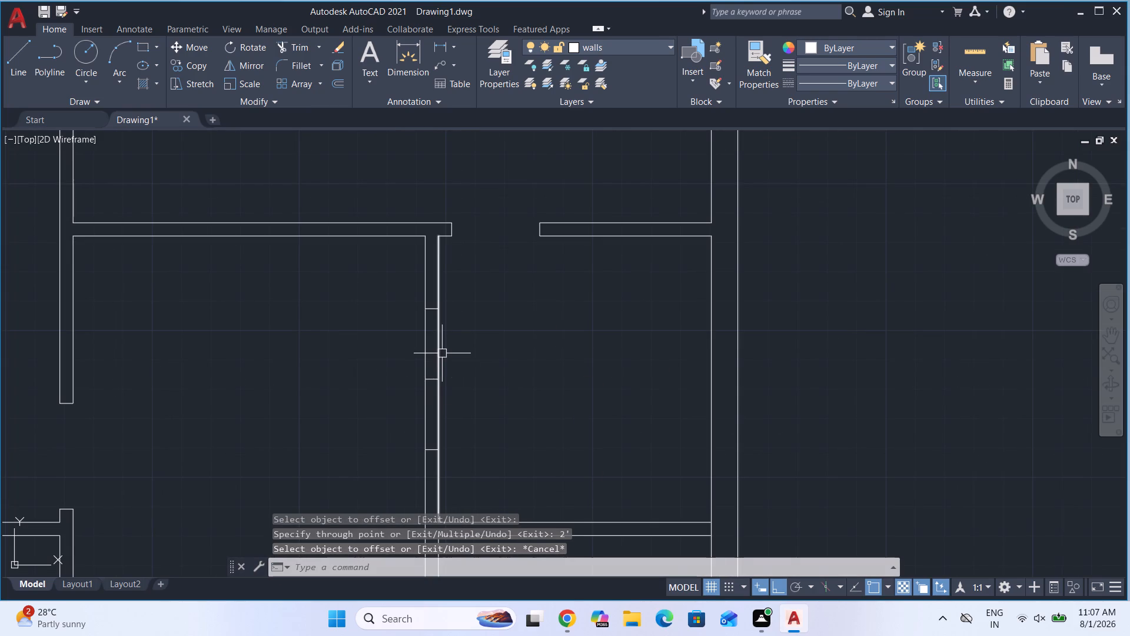
{"action": "left_click", "coordinate": [482, 359]}
{"action": "left_click", "coordinate": [419, 351]}
{"action": "left_click", "coordinate": [481, 418]}
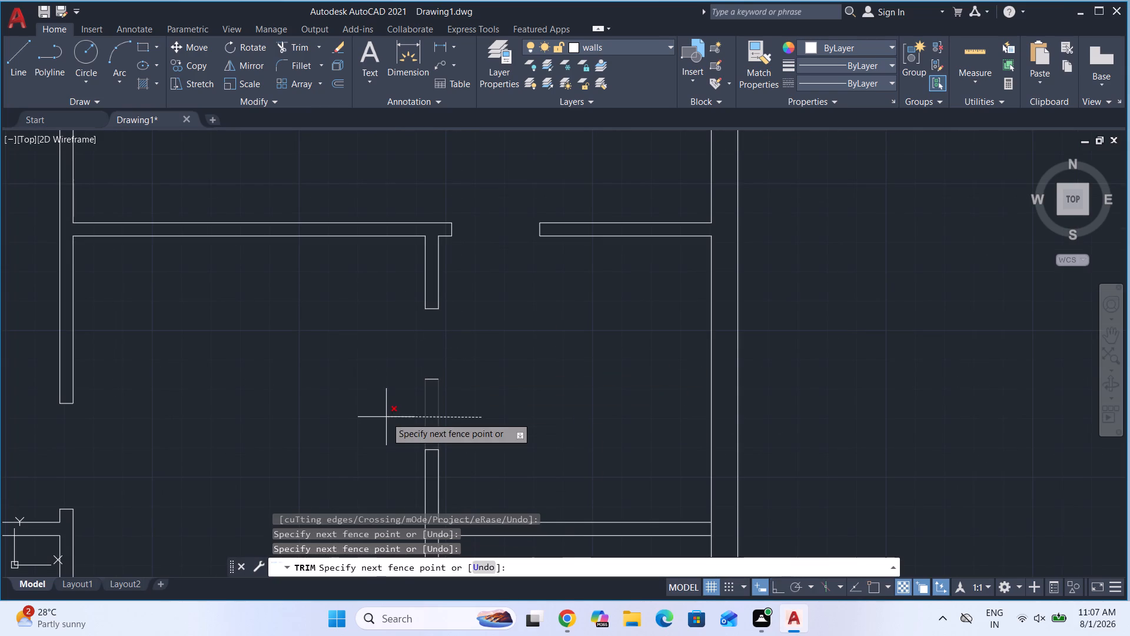
{"action": "left_click", "coordinate": [386, 417]}
{"action": "key", "text": "Escape"}
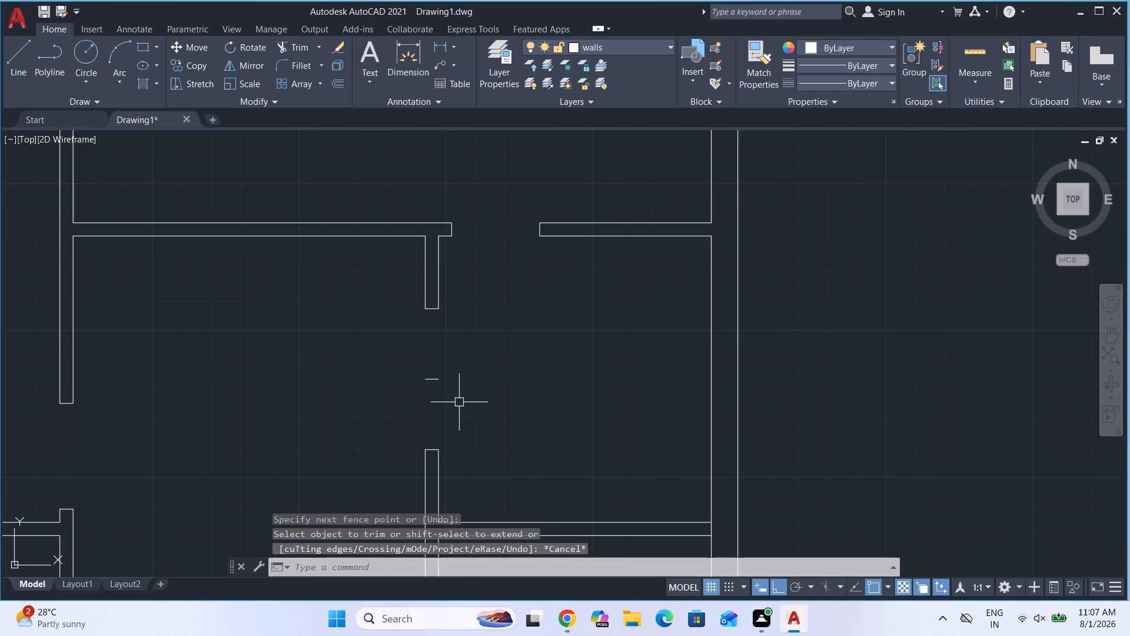
Erase the leftover middle cross line inside the vertical wall's new opening.
{"action": "left_click", "coordinate": [459, 402]}
{"action": "left_click", "coordinate": [394, 365]}
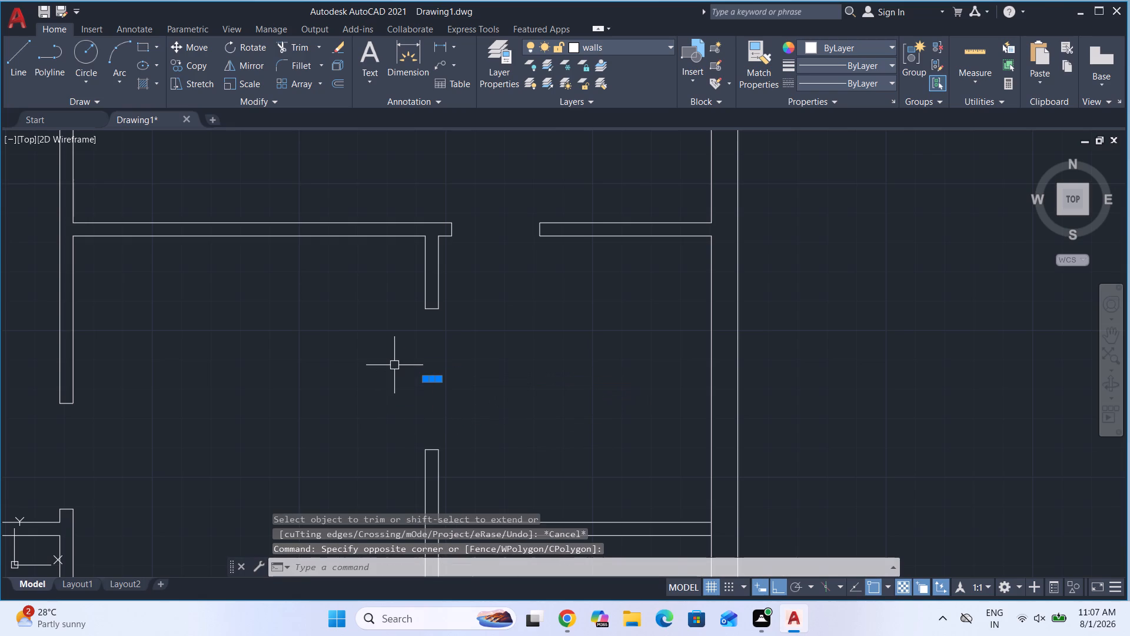
{"action": "key", "text": "Delete"}
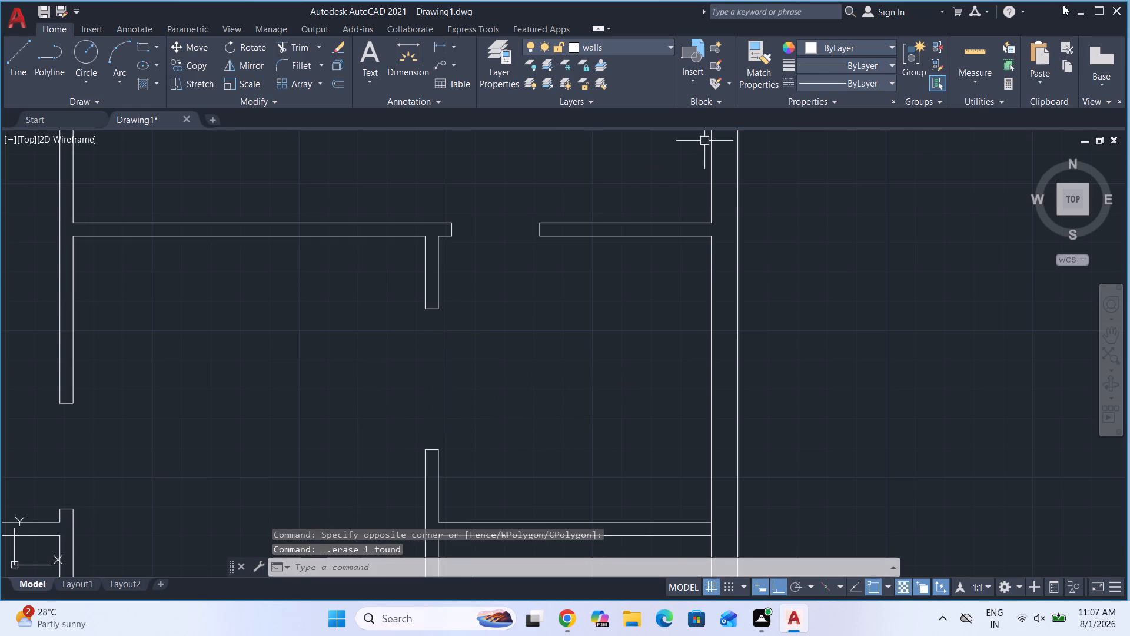
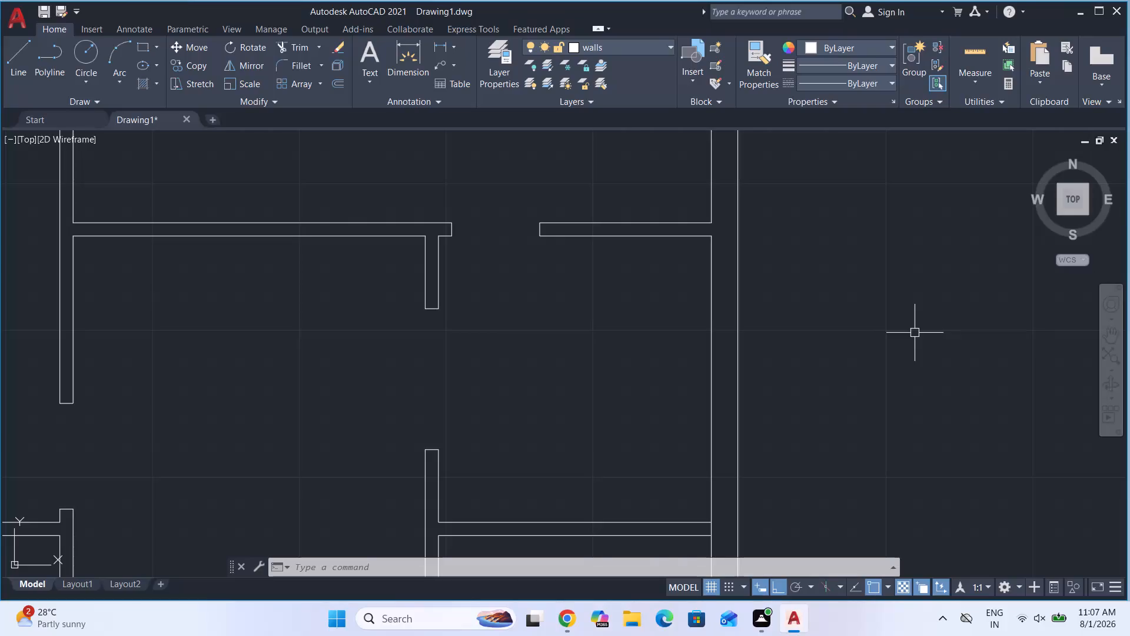
Draw a 4 1/2" cross line through the left wall of the right-hand column's third room, 4.5" below its upper inner corner.
{"action": "scroll", "coordinate": [701, 397], "scroll_direction": "down", "scroll_amount": 3}
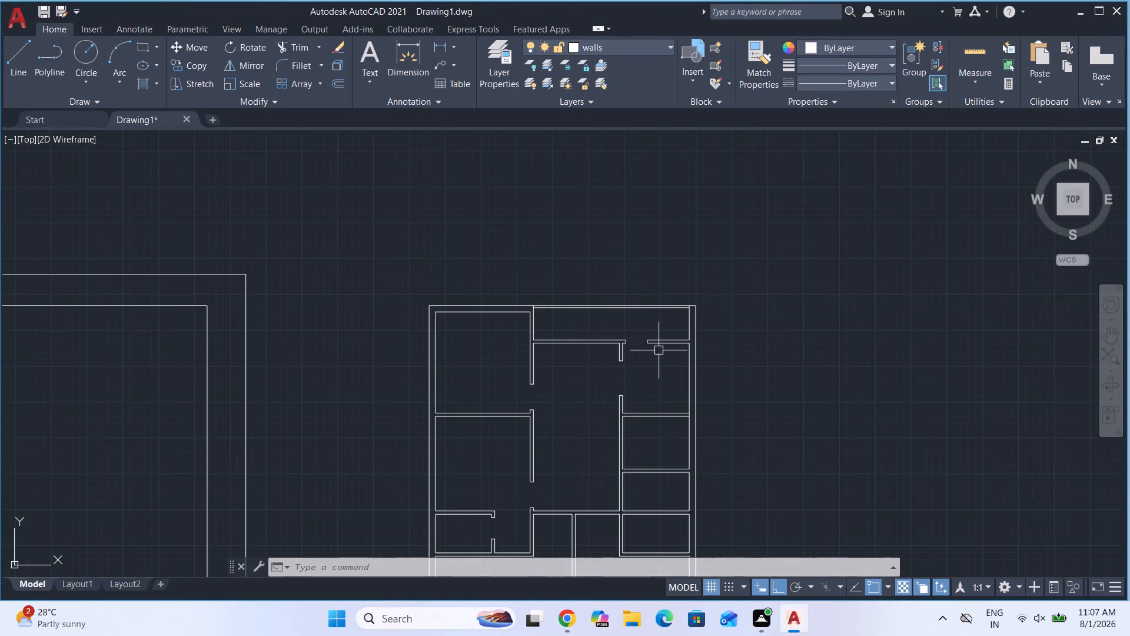
{"action": "scroll", "coordinate": [634, 256], "scroll_direction": "down", "scroll_amount": 1}
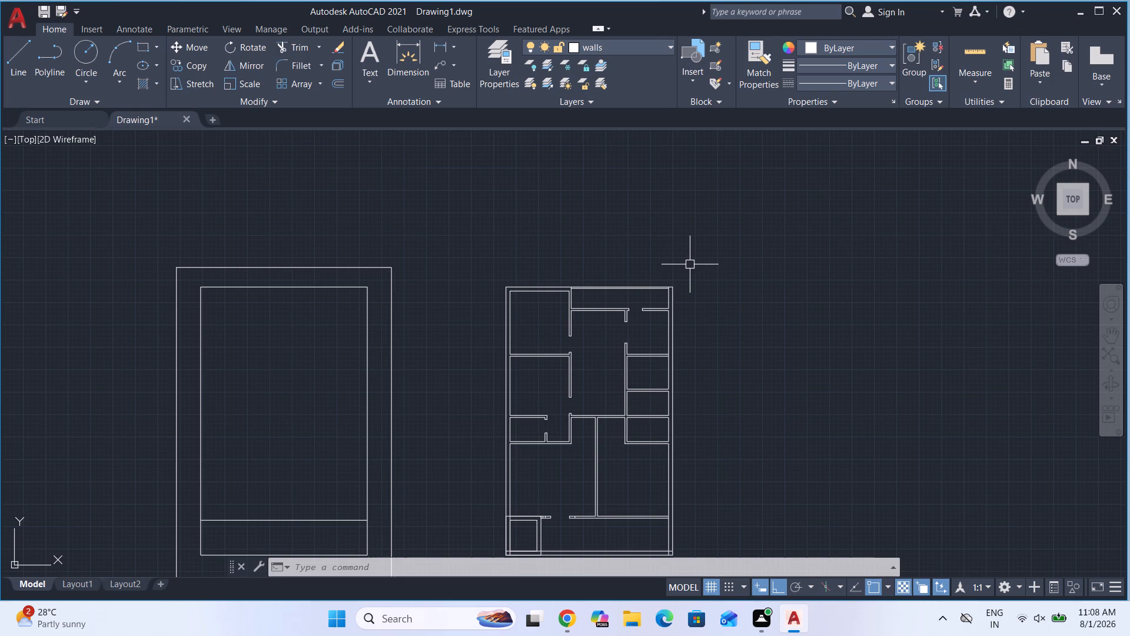
{"action": "scroll", "coordinate": [591, 235], "scroll_direction": "down", "scroll_amount": 2}
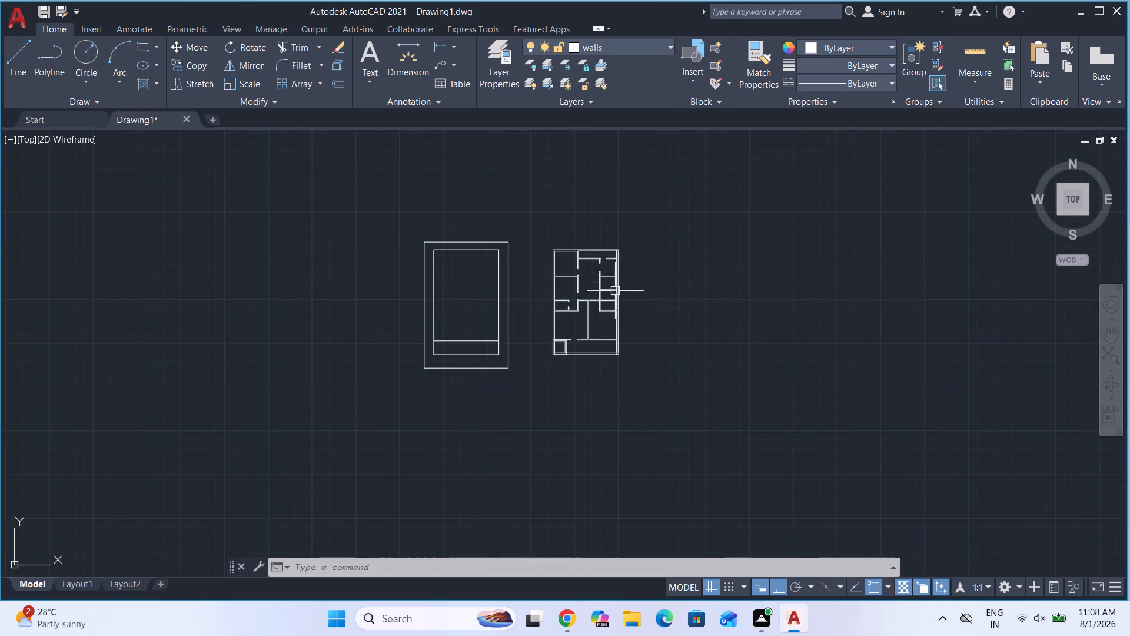
{"action": "scroll", "coordinate": [596, 299], "scroll_direction": "up", "scroll_amount": 2}
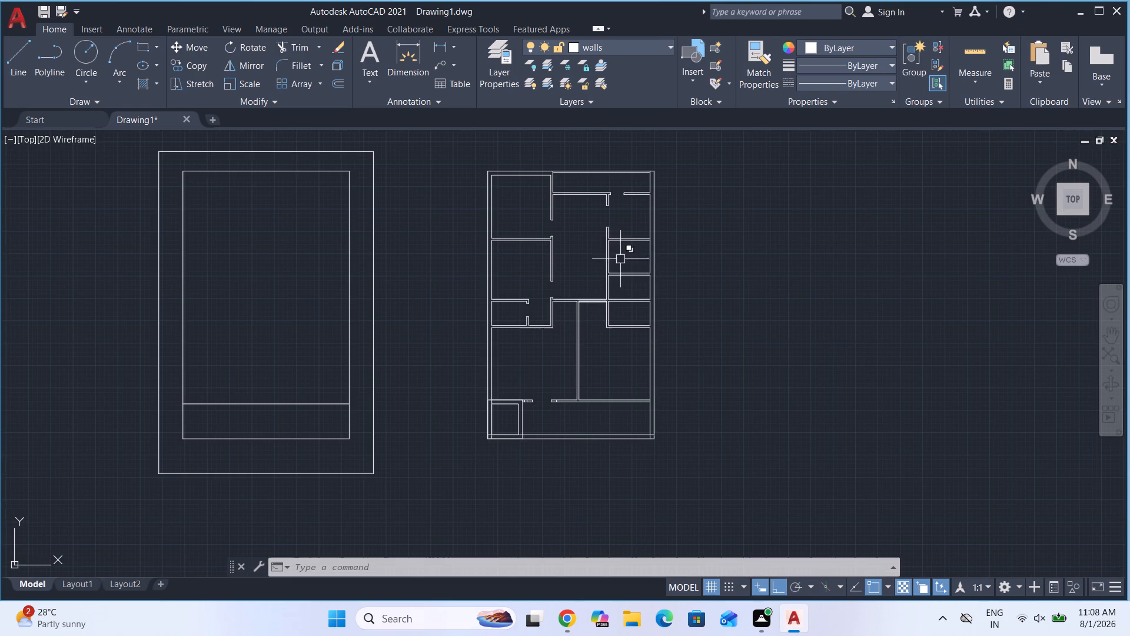
{"action": "scroll", "coordinate": [630, 236], "scroll_direction": "up", "scroll_amount": 4}
{"action": "scroll", "coordinate": [505, 250], "scroll_direction": "down", "scroll_amount": 2}
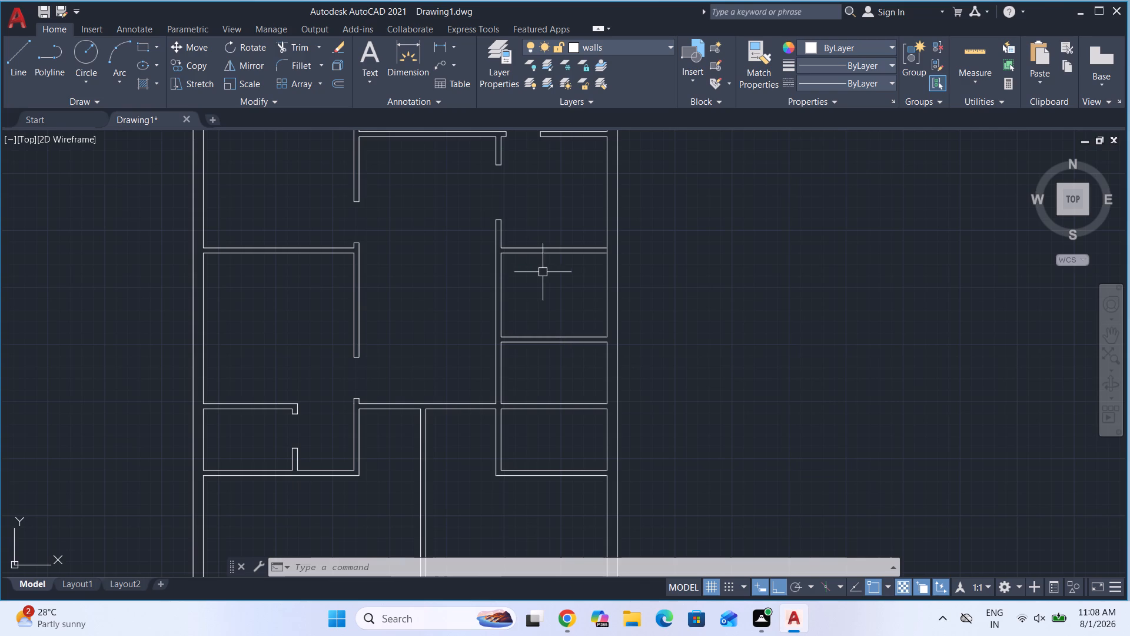
{"action": "scroll", "coordinate": [498, 316], "scroll_direction": "down", "scroll_amount": 1}
{"action": "scroll", "coordinate": [500, 351], "scroll_direction": "up", "scroll_amount": 1}
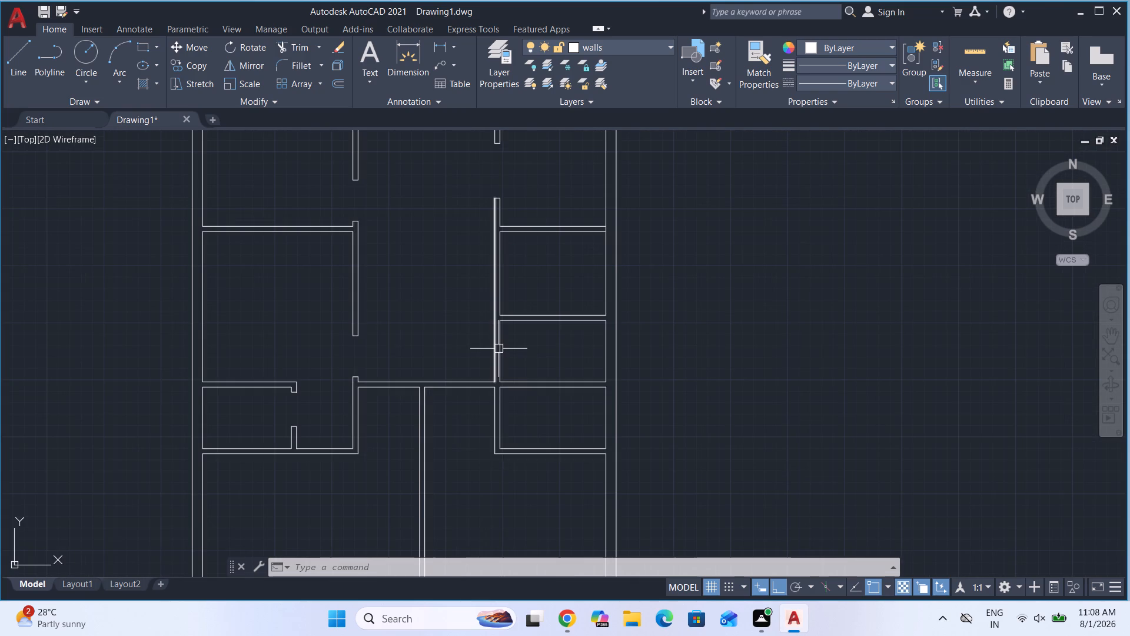
{"action": "scroll", "coordinate": [502, 346], "scroll_direction": "up", "scroll_amount": 2}
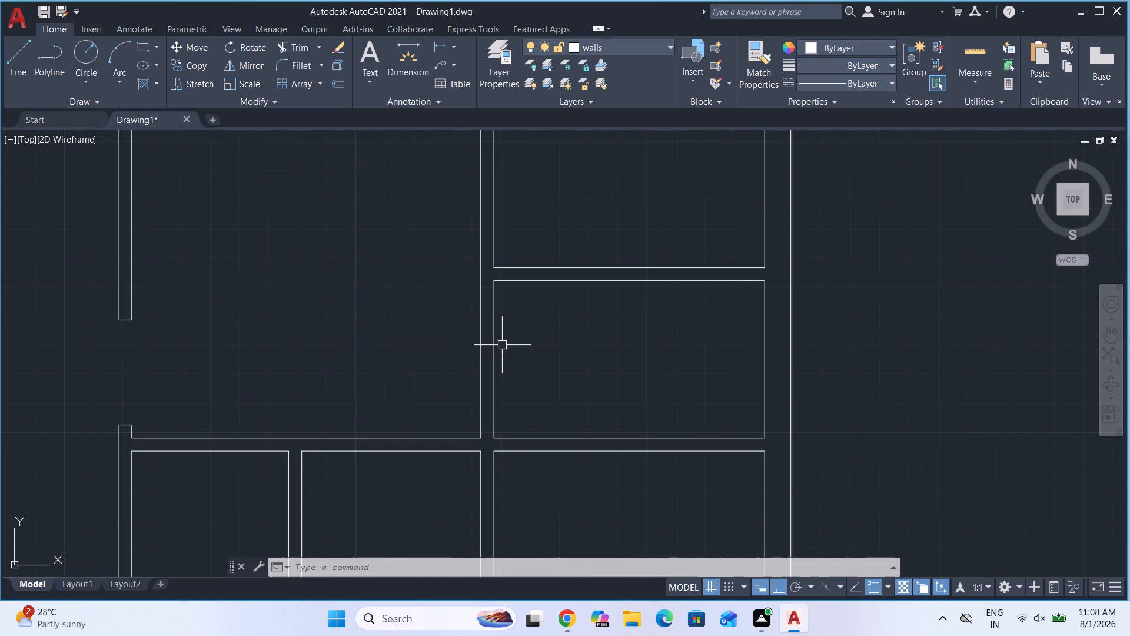
{"action": "key", "text": "l"}
{"action": "key", "text": "Return"}
{"action": "type", "text": "tk"}
{"action": "key", "text": "Return"}
{"action": "left_click", "coordinate": [495, 281]}
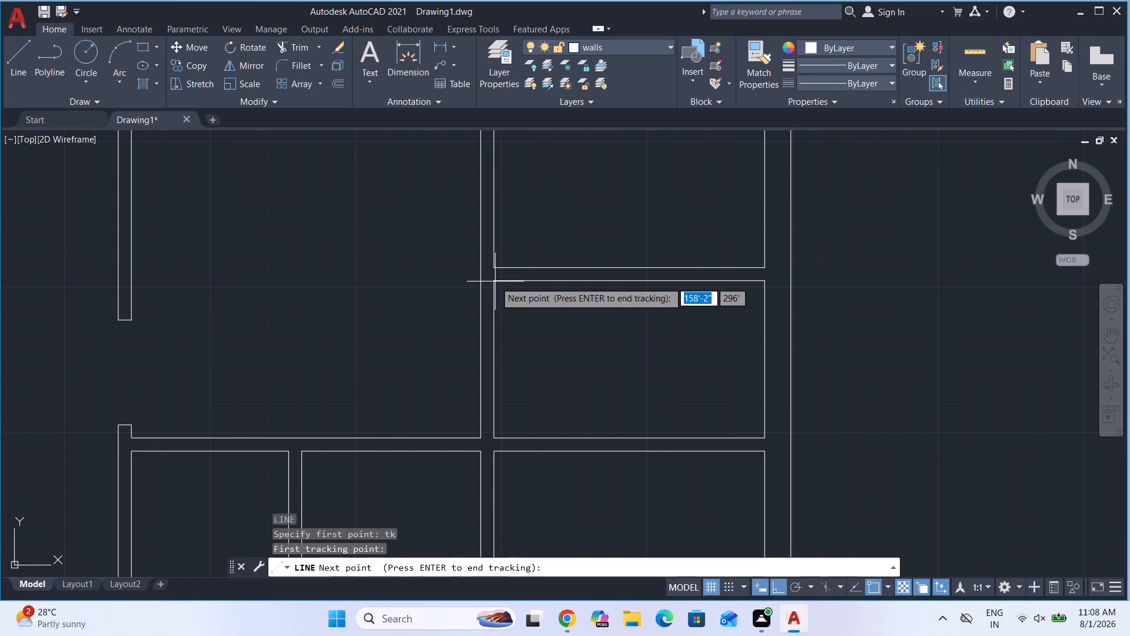
{"action": "type", "text": "4.5"}
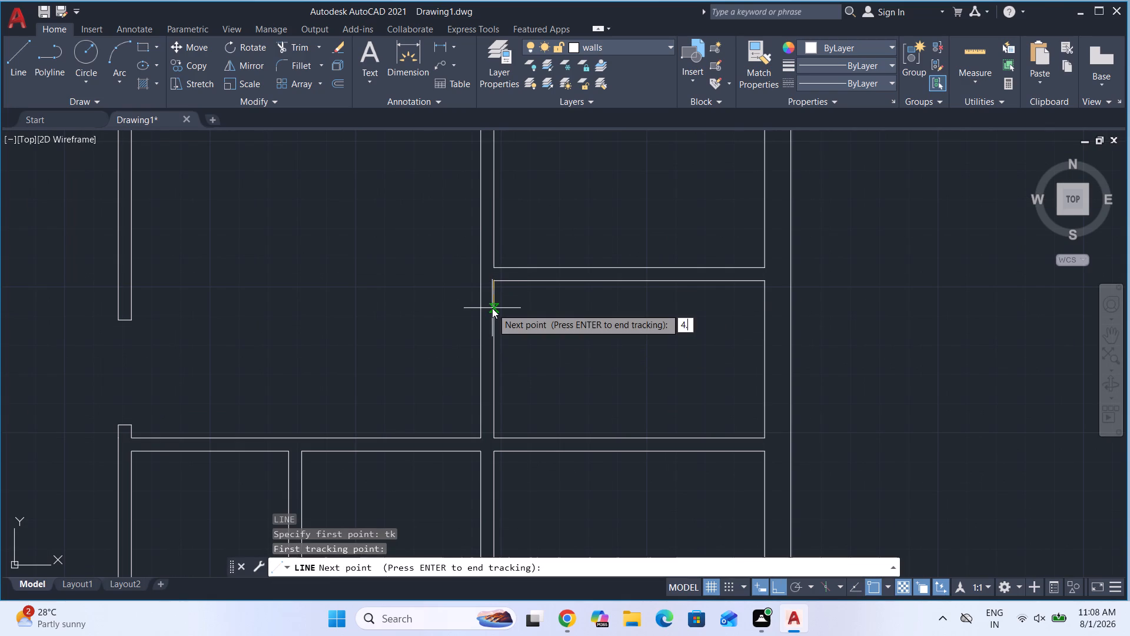
{"action": "key", "text": "shift+quotedbl"}
{"action": "key", "text": "Return"}
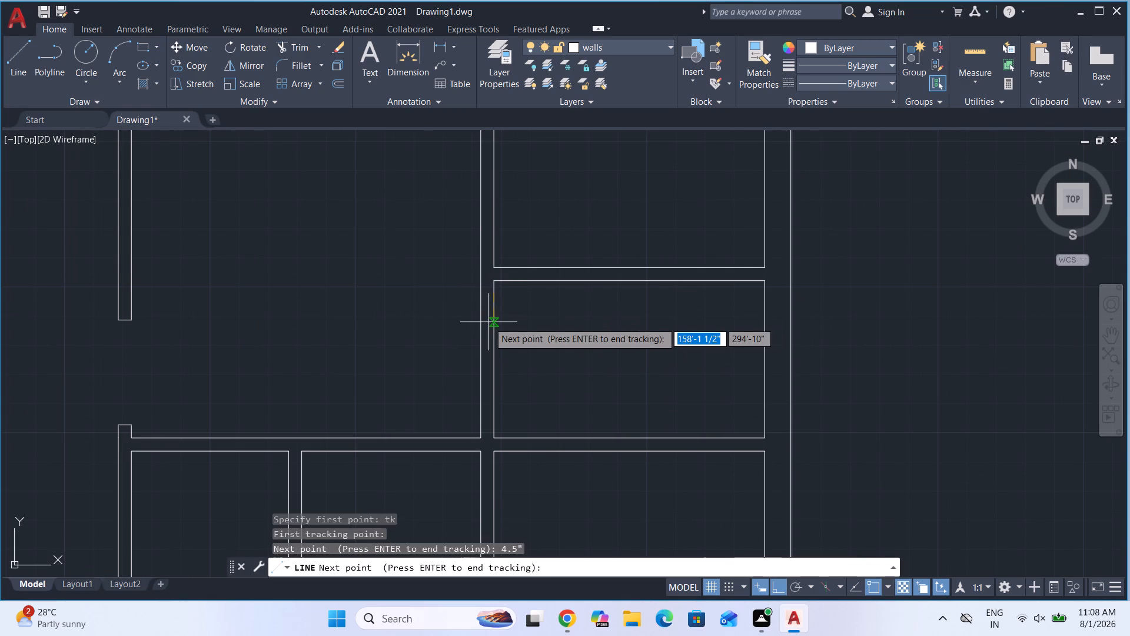
{"action": "key", "text": "Return"}
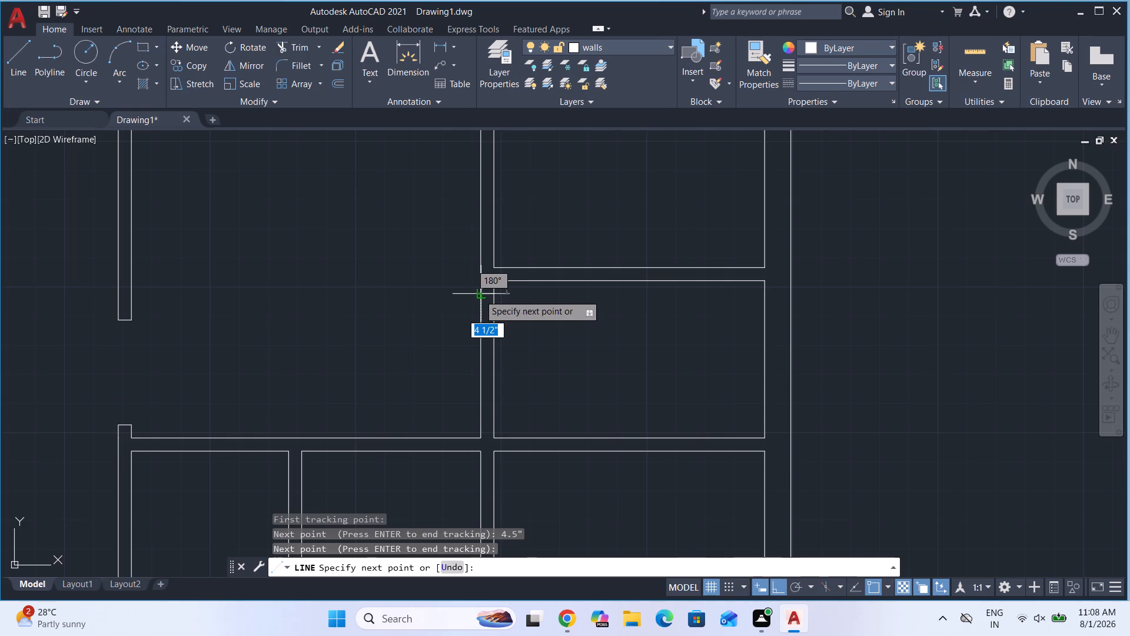
{"action": "left_click", "coordinate": [479, 294]}
{"action": "key", "text": "Escape"}
Offset that cross line 2'6" downward along the wall to mark the opening's other end.
{"action": "key", "text": "o"}
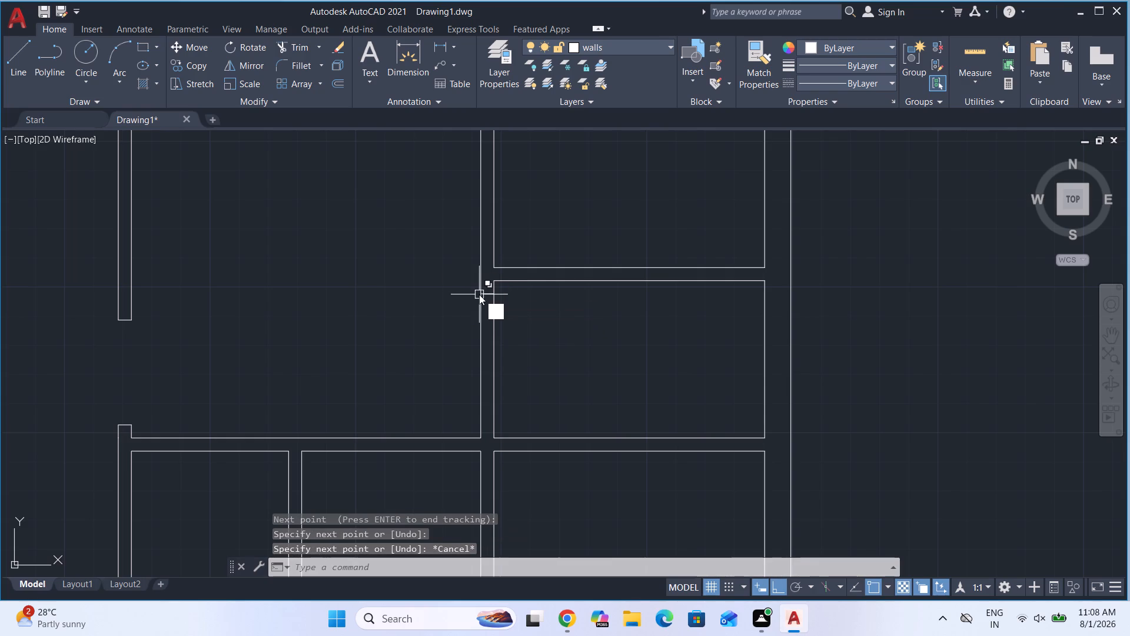
{"action": "key", "text": "Return"}
{"action": "key", "text": "Return"}
{"action": "scroll", "coordinate": [480, 294], "scroll_direction": "up", "scroll_amount": 3}
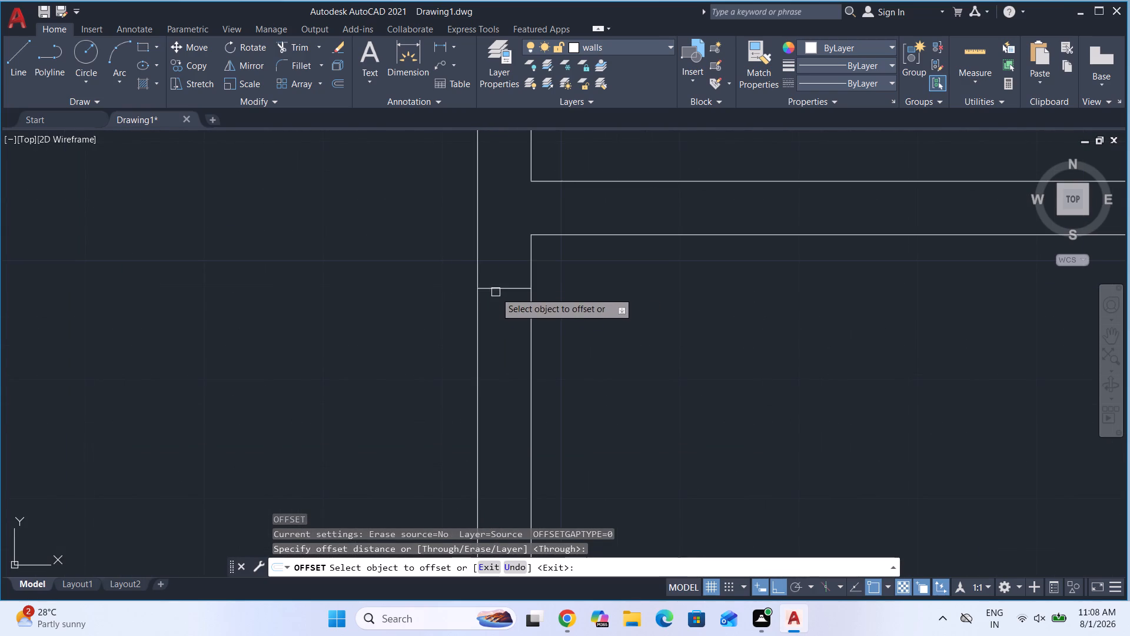
{"action": "left_click", "coordinate": [496, 292]}
{"action": "type", "text": "2'"}
{"action": "type", "text": "6\""}
{"action": "key", "text": "Return"}
{"action": "scroll", "coordinate": [491, 288], "scroll_direction": "down", "scroll_amount": 2}
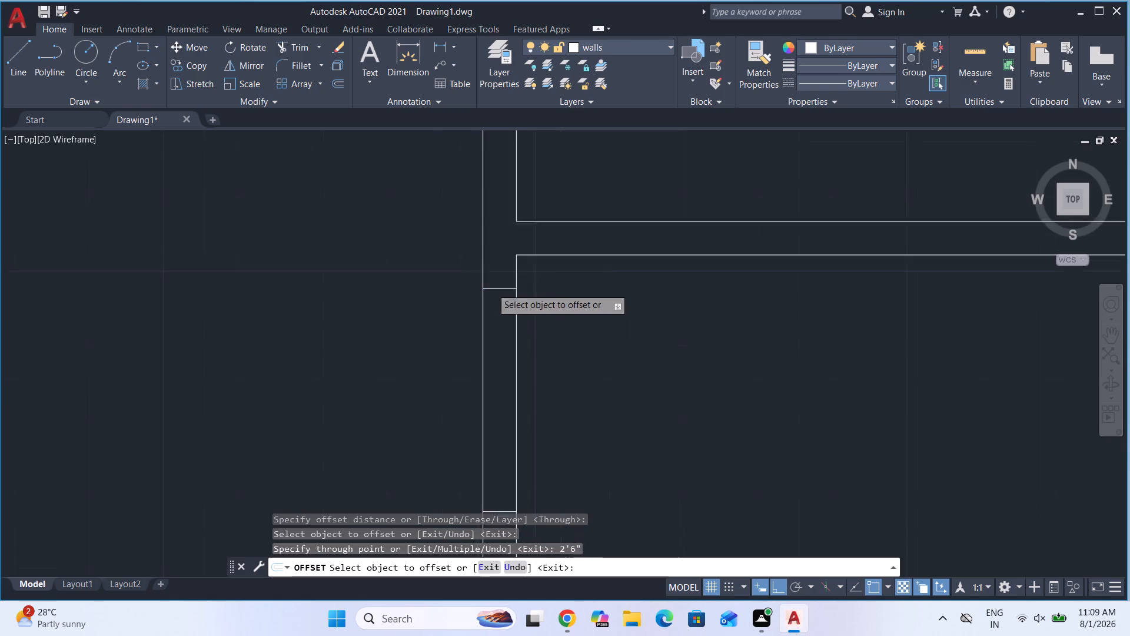
{"action": "scroll", "coordinate": [491, 288], "scroll_direction": "down", "scroll_amount": 2}
{"action": "key", "text": "Escape"}
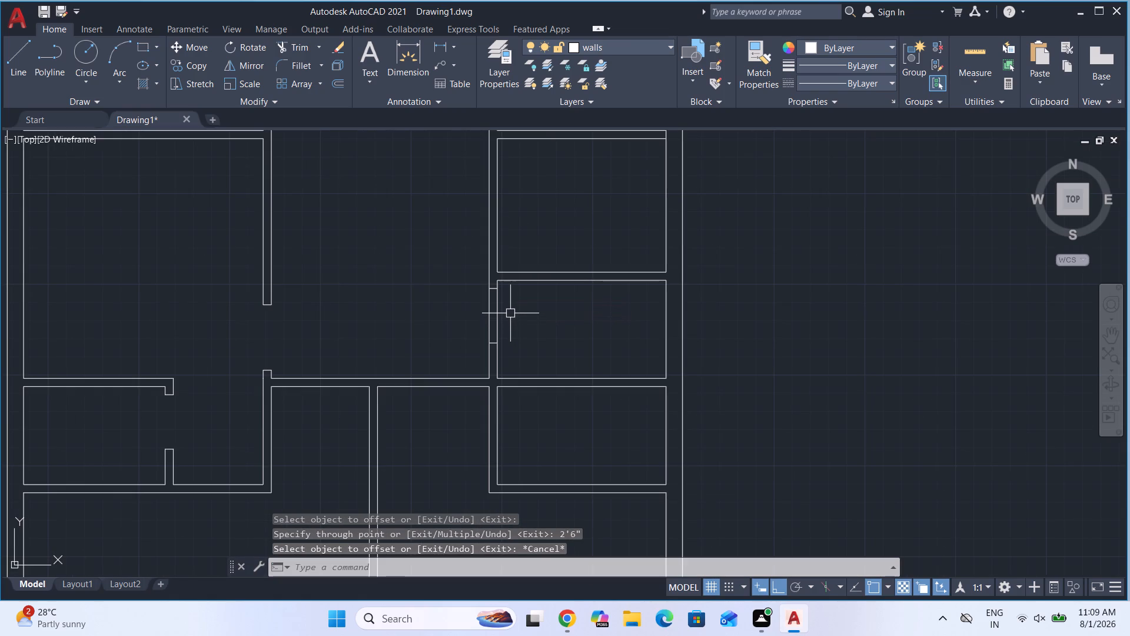
Draw a 4 1/2" cross line through the left wall of the small room below, 4.5" above its lower inner corner.
{"action": "scroll", "coordinate": [511, 503], "scroll_direction": "up", "scroll_amount": 2}
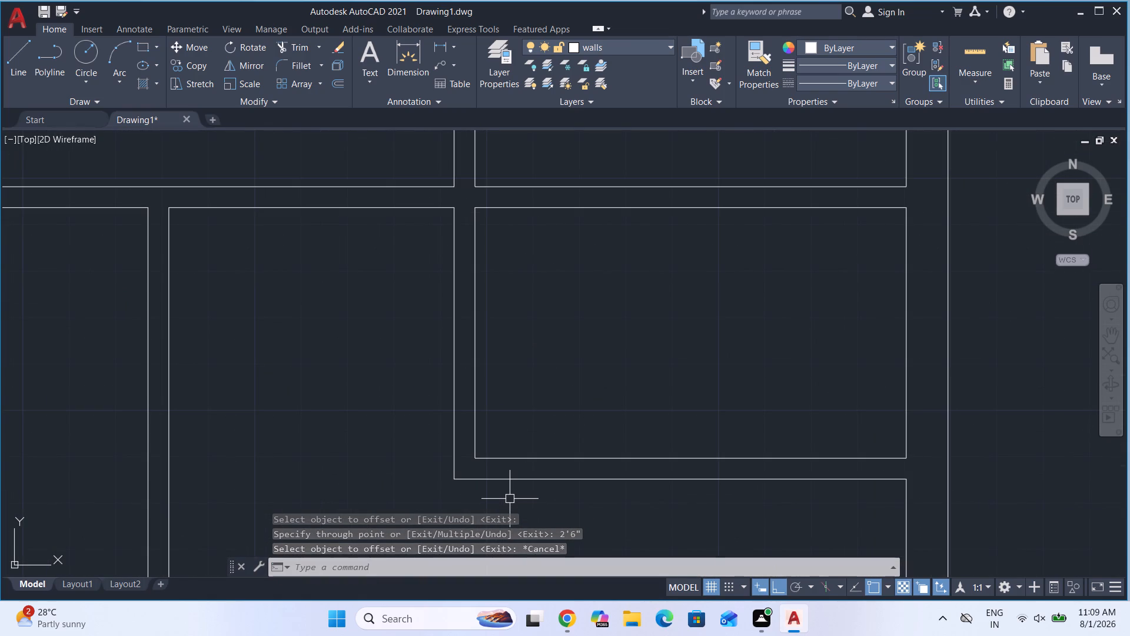
{"action": "key", "text": "l"}
{"action": "key", "text": "Return"}
{"action": "type", "text": "tk"}
{"action": "key", "text": "Return"}
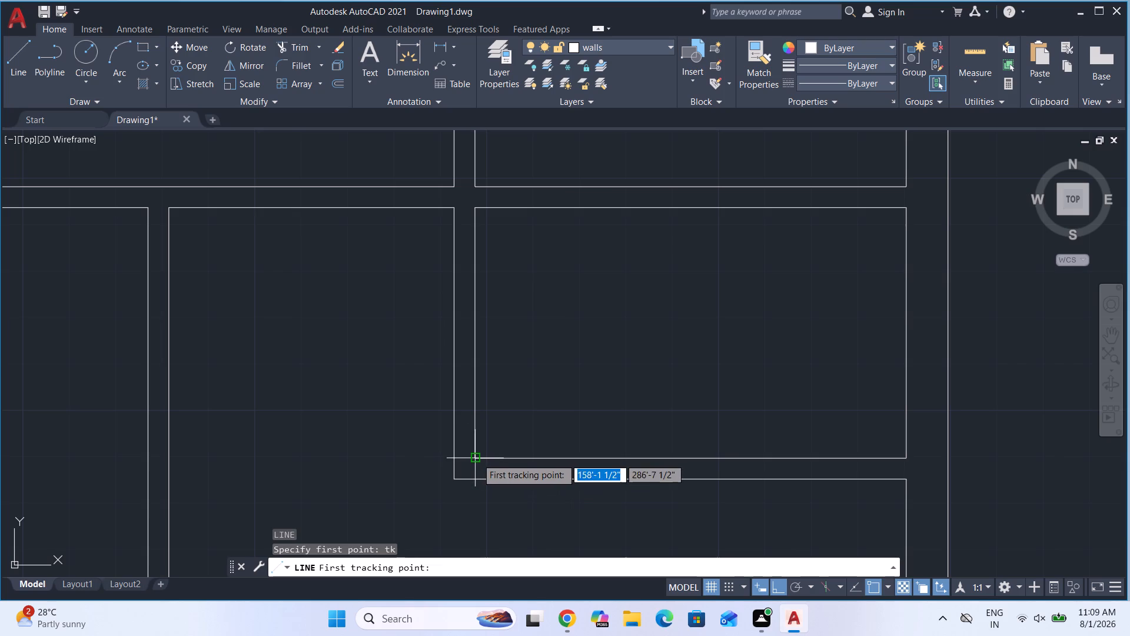
{"action": "left_click", "coordinate": [477, 458]}
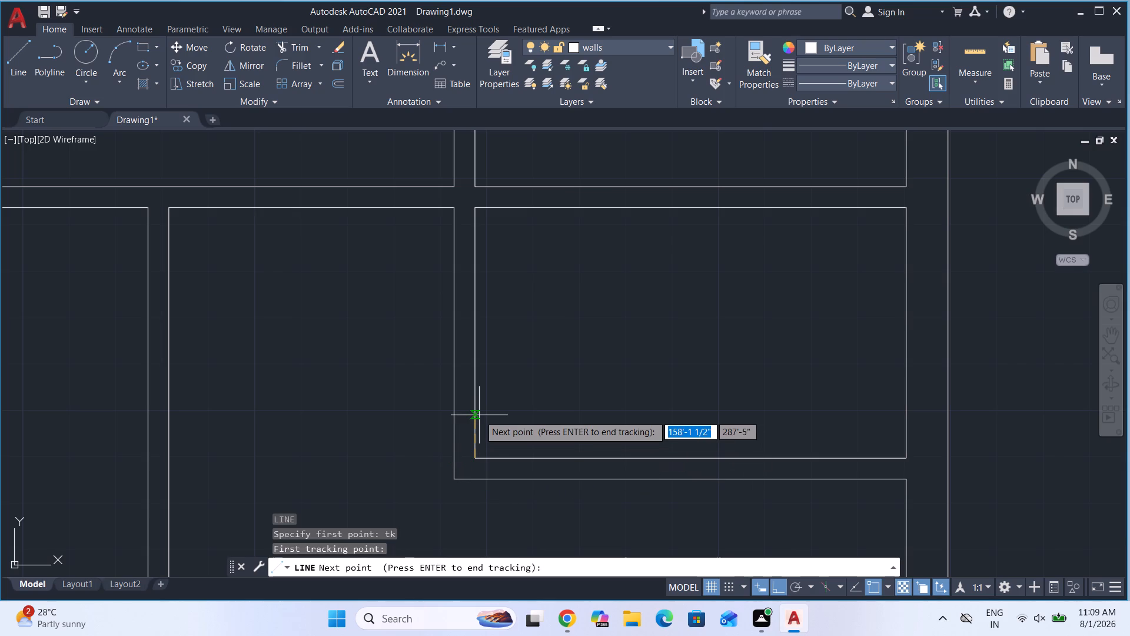
{"action": "type", "text": "4."}
{"action": "key", "text": "5"}
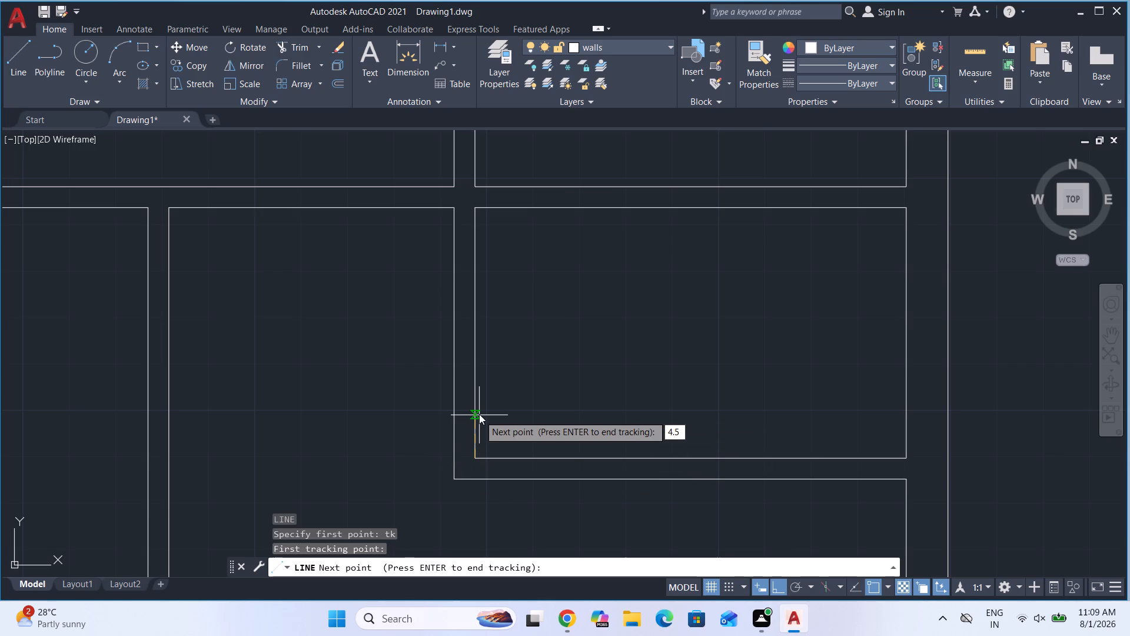
{"action": "key", "text": "shift+quotedbl"}
{"action": "key", "text": "Return"}
{"action": "key", "text": "Return"}
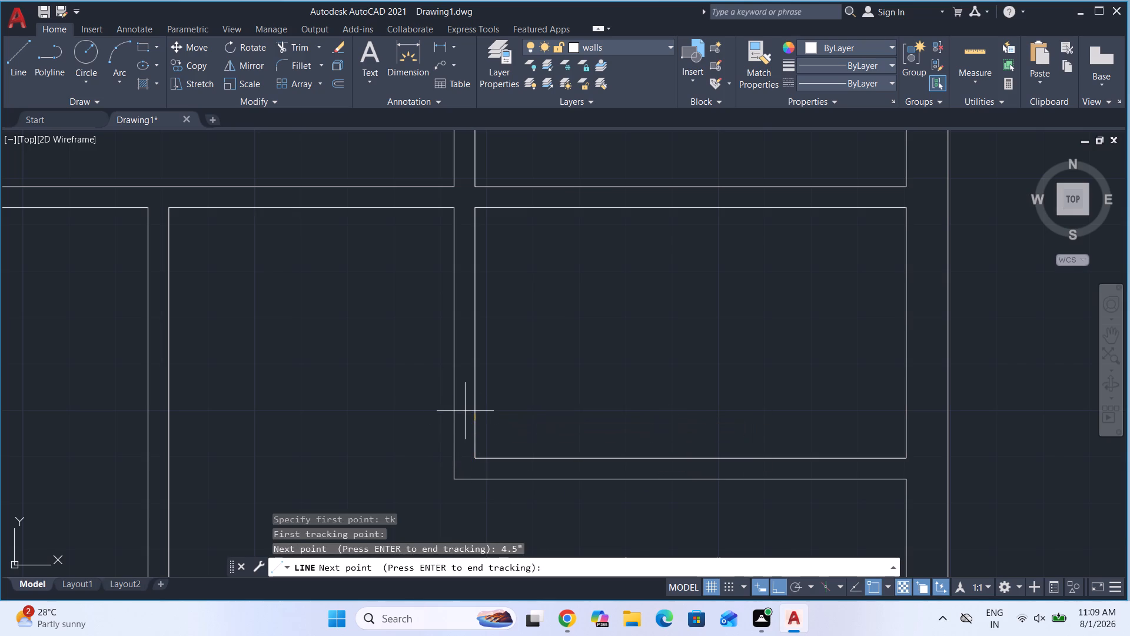
{"action": "left_click", "coordinate": [454, 439]}
{"action": "key", "text": "space"}
Offset the lower room's cross line 2'6" upward along the wall to mark the opening's other end.
{"action": "key", "text": "o"}
{"action": "key", "text": "Return"}
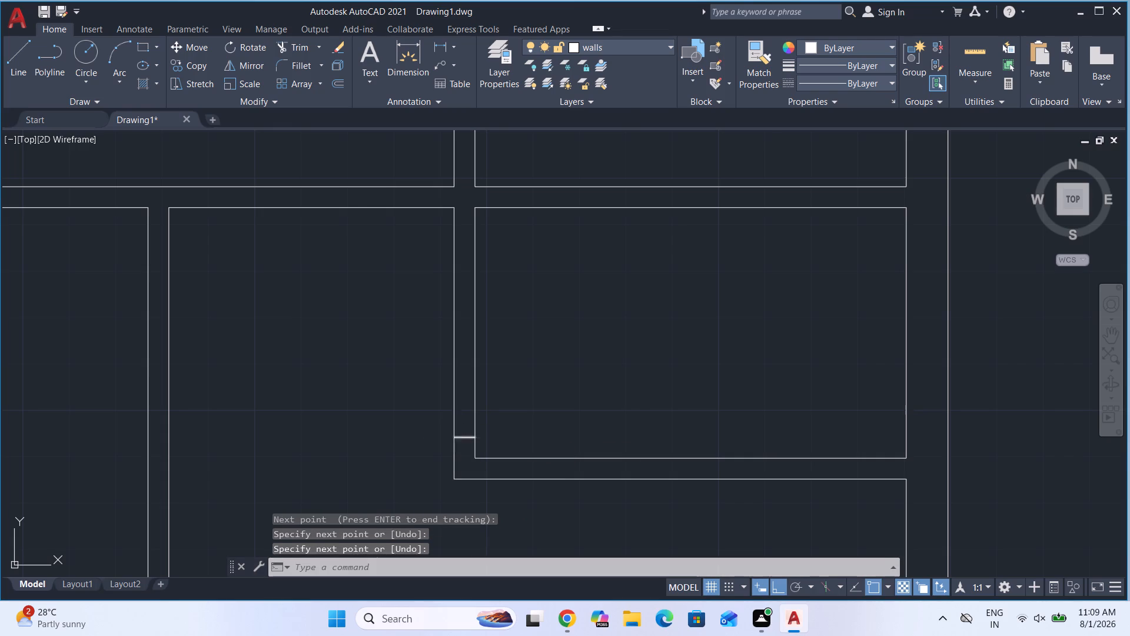
{"action": "key", "text": "Return"}
{"action": "left_click", "coordinate": [460, 438]}
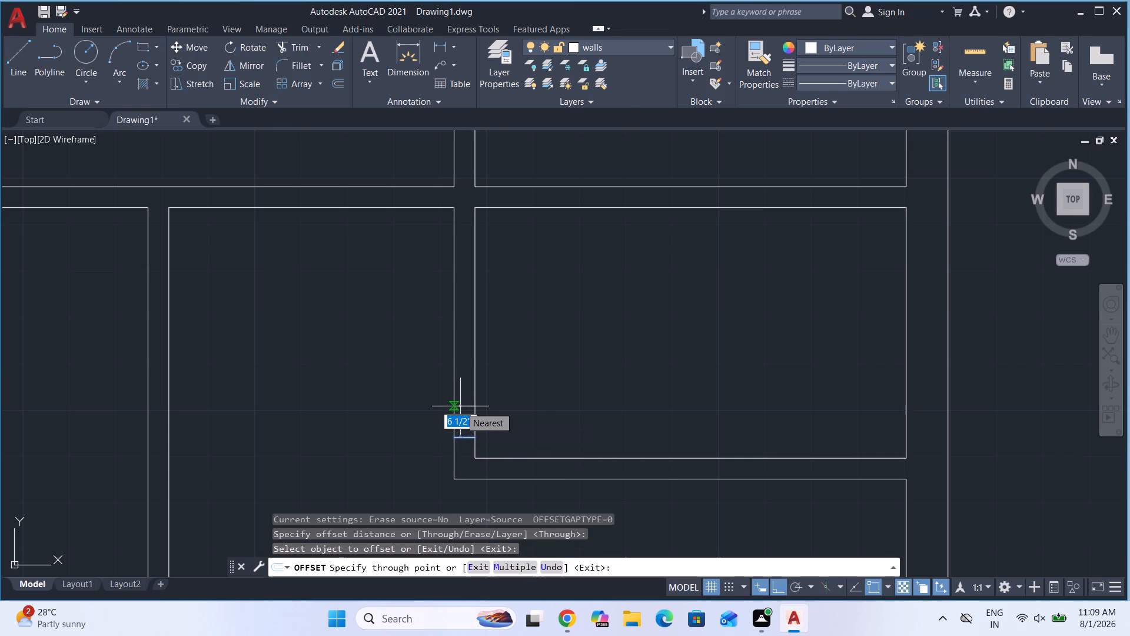
{"action": "key", "text": "2"}
{"action": "key", "text": "apostrophe"}
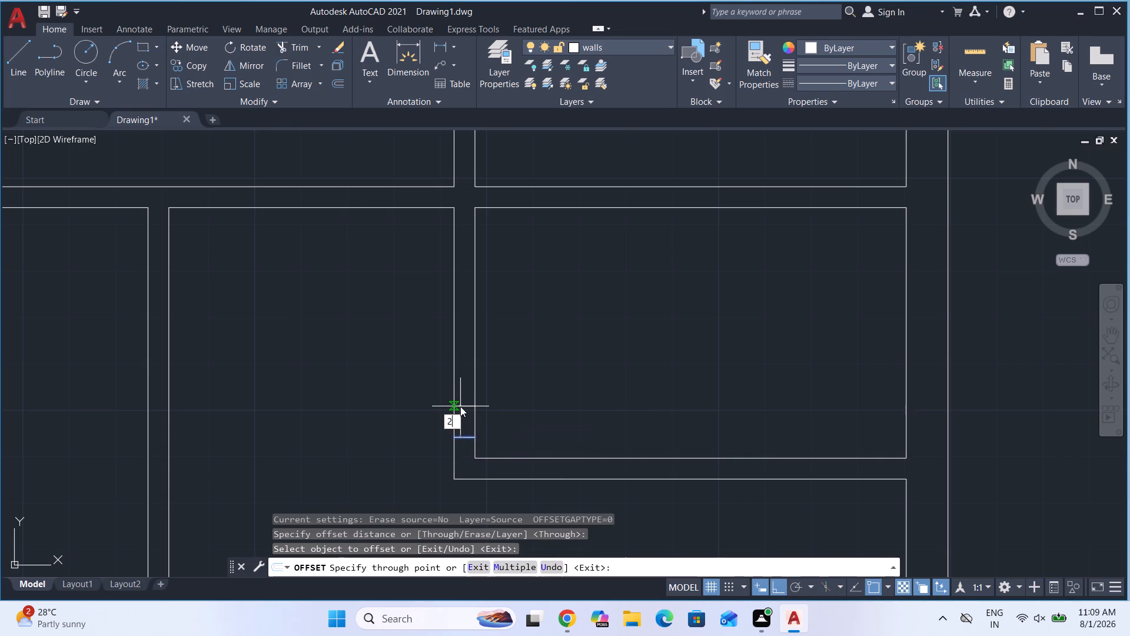
{"action": "type", "text": "6\""}
{"action": "key", "text": "Return"}
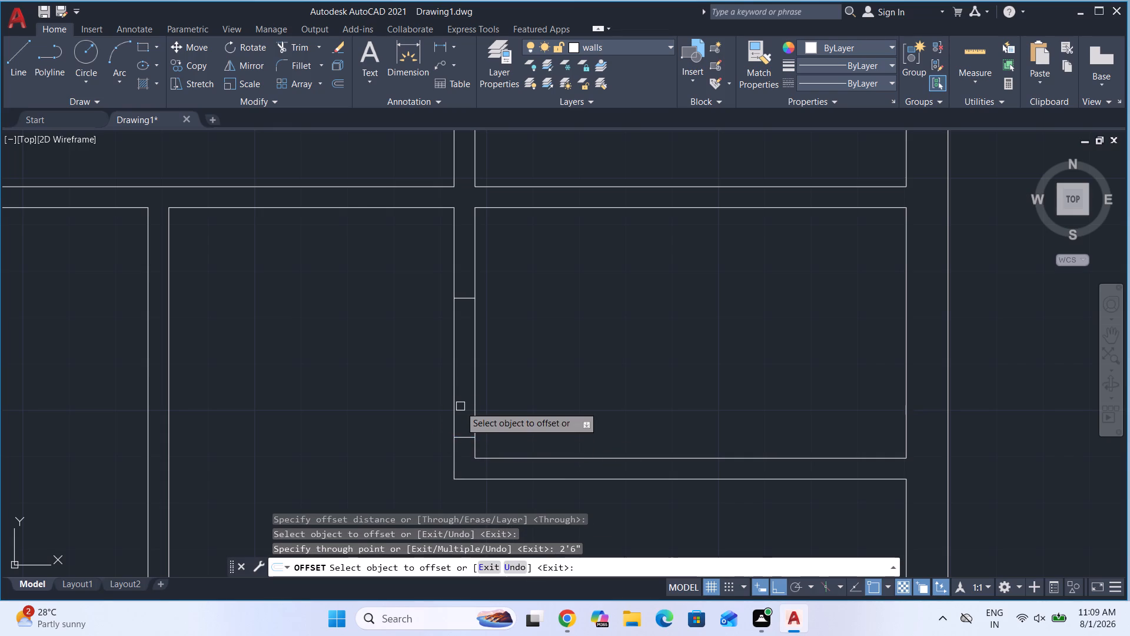
{"action": "key", "text": "Escape"}
Trim the wall lines between the end marks in both small rooms' left walls to cut the two openings.
{"action": "type", "text": "tr"}
{"action": "key", "text": "Return"}
{"action": "key", "text": "Return"}
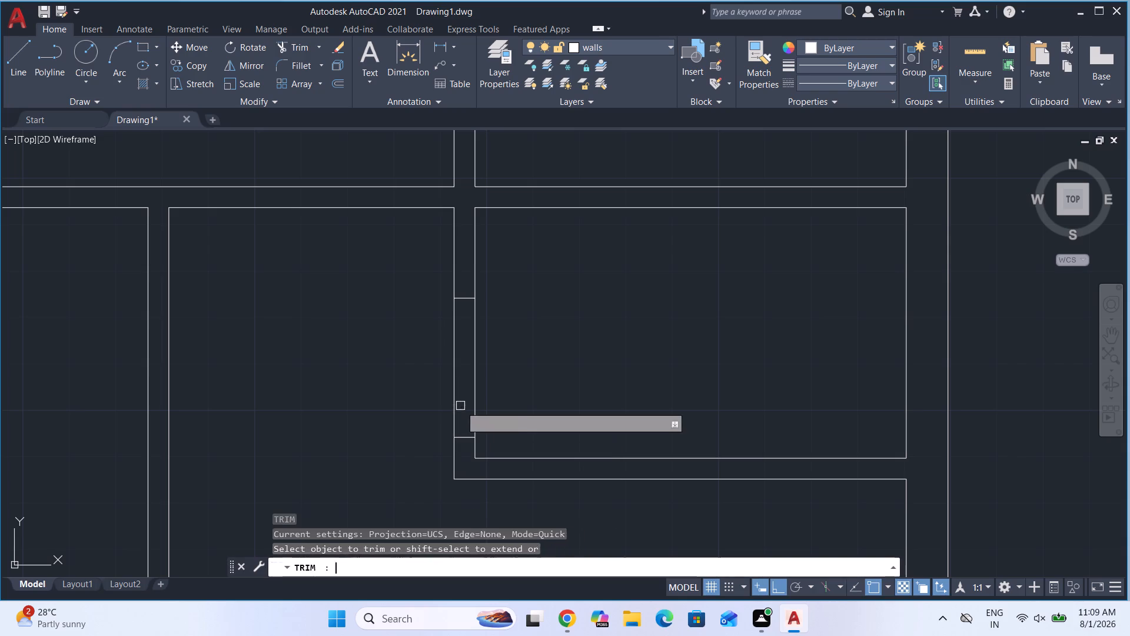
{"action": "scroll", "coordinate": [521, 402], "scroll_direction": "down", "scroll_amount": 2}
{"action": "left_click", "coordinate": [530, 255]}
{"action": "left_click", "coordinate": [488, 259]}
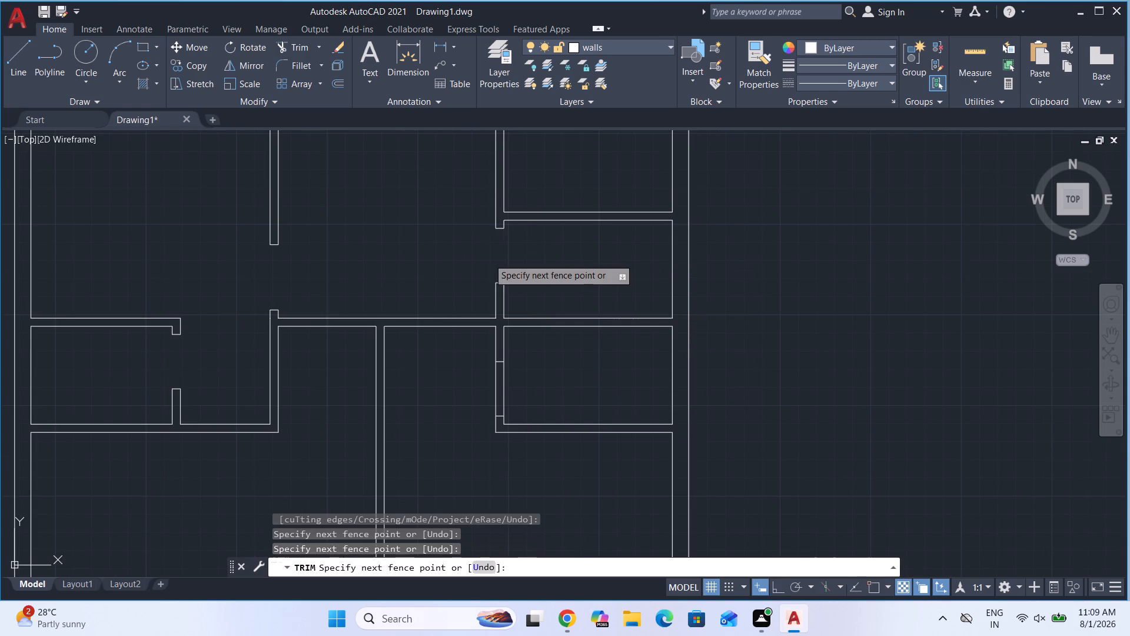
{"action": "left_click", "coordinate": [520, 396]}
{"action": "left_click", "coordinate": [460, 393]}
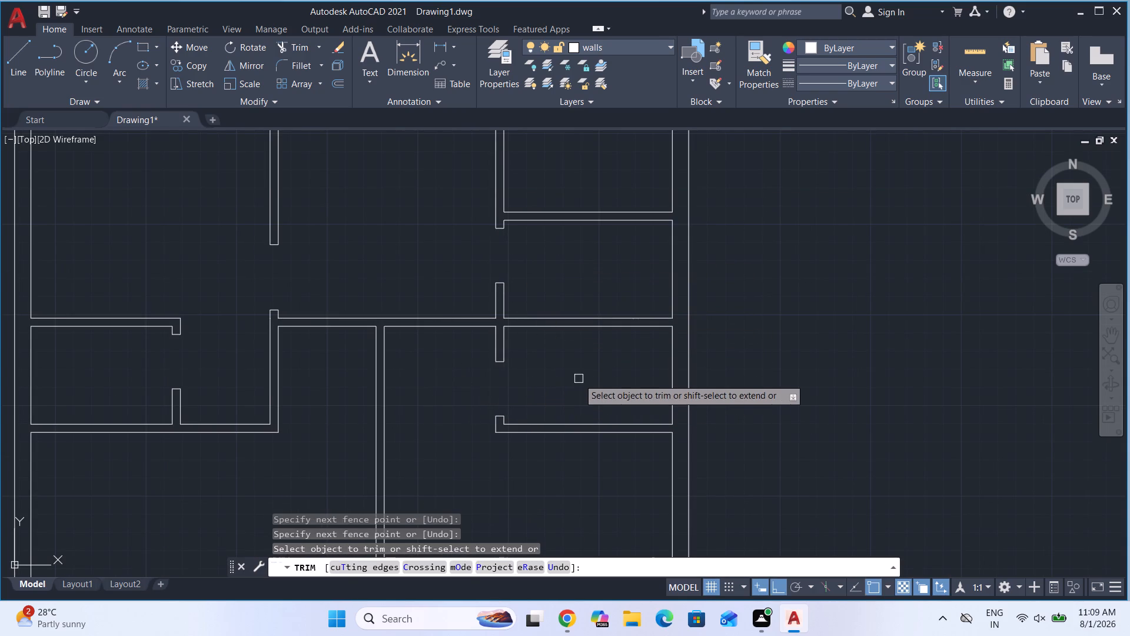
{"action": "scroll", "coordinate": [579, 379], "scroll_direction": "down", "scroll_amount": 2}
{"action": "key", "text": "Escape"}
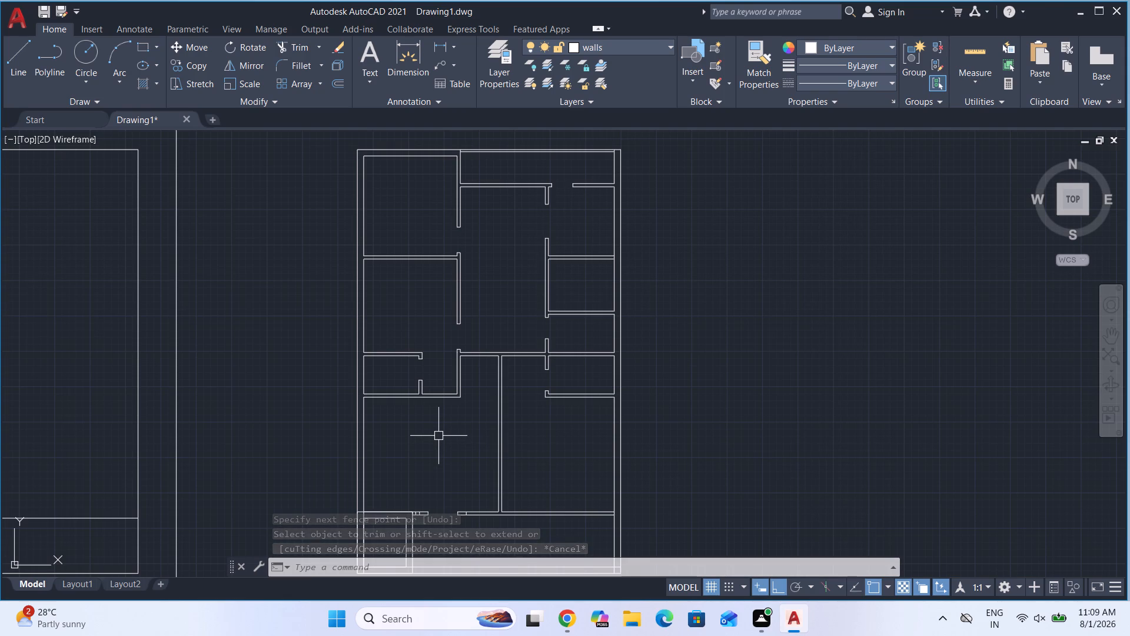
Draw a 4 1/2" cross line through the central hall's bottom wall, 4.5" right of the vertical partition's upper right corner.
{"action": "scroll", "coordinate": [536, 369], "scroll_direction": "up", "scroll_amount": 3}
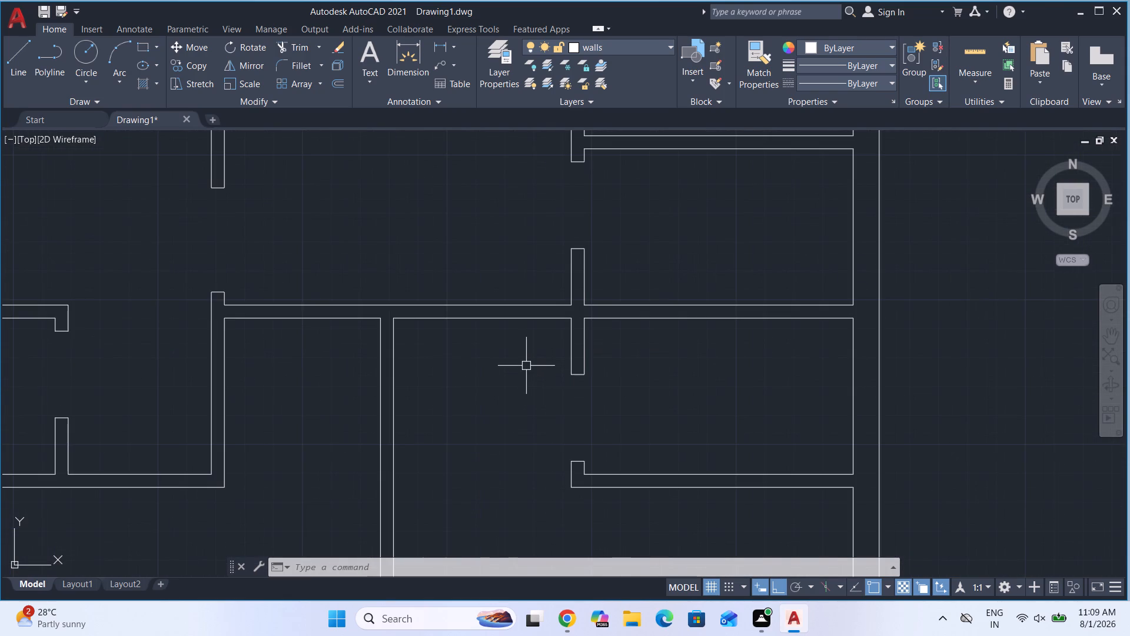
{"action": "key", "text": "l"}
{"action": "key", "text": "Return"}
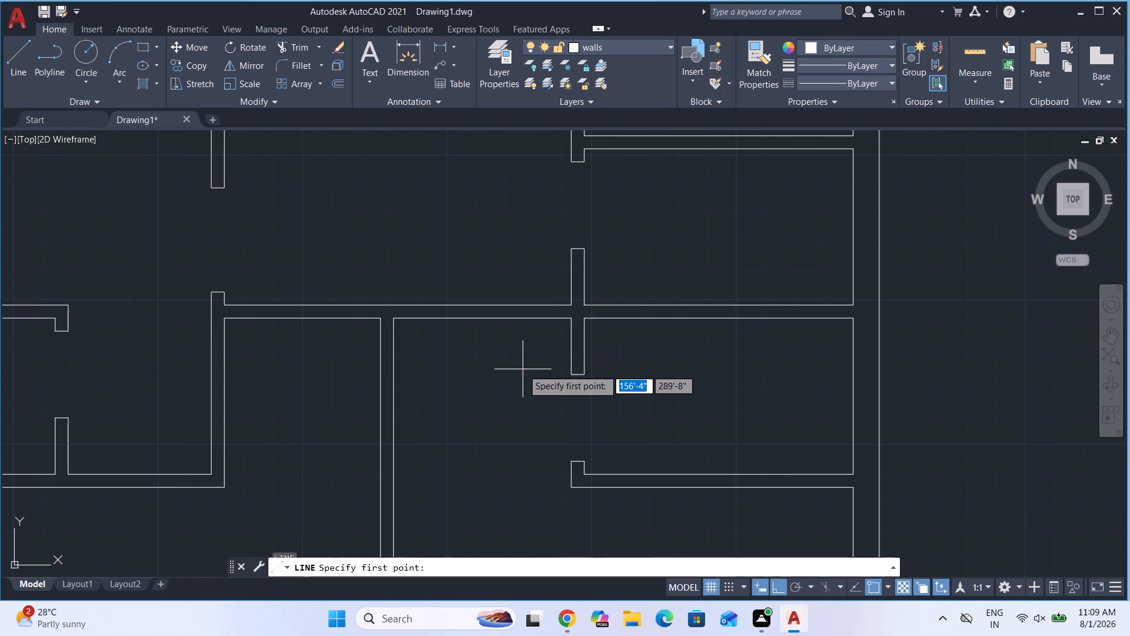
{"action": "key", "text": "t"}
{"action": "key", "text": "k"}
{"action": "key", "text": "Return"}
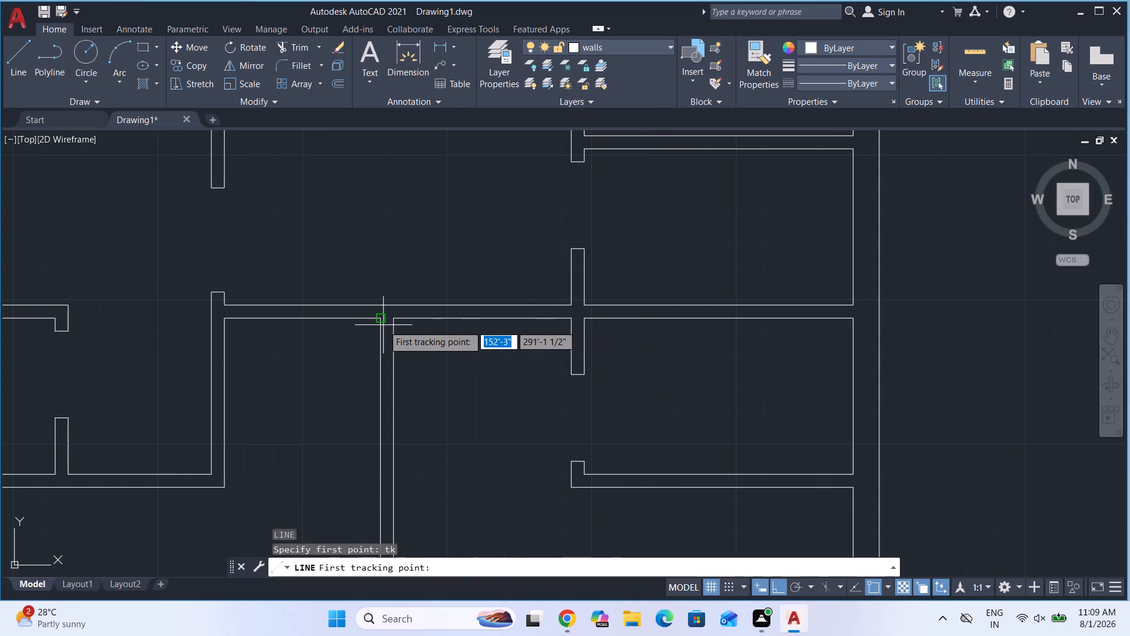
{"action": "left_click", "coordinate": [394, 319]}
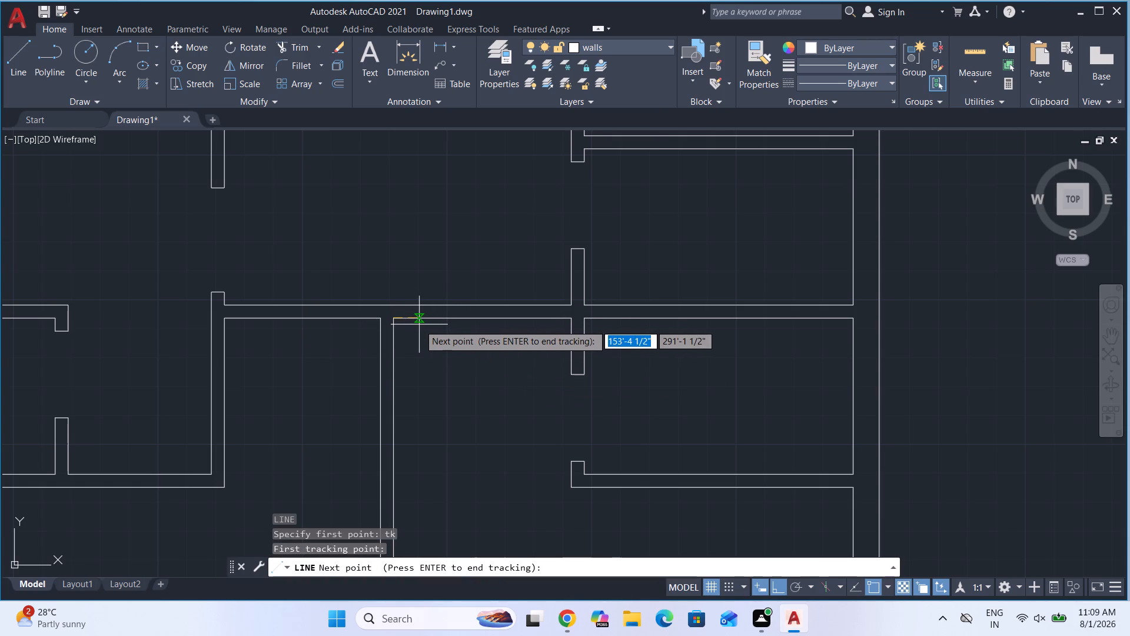
{"action": "type", "text": "4."}
{"action": "key", "text": "5"}
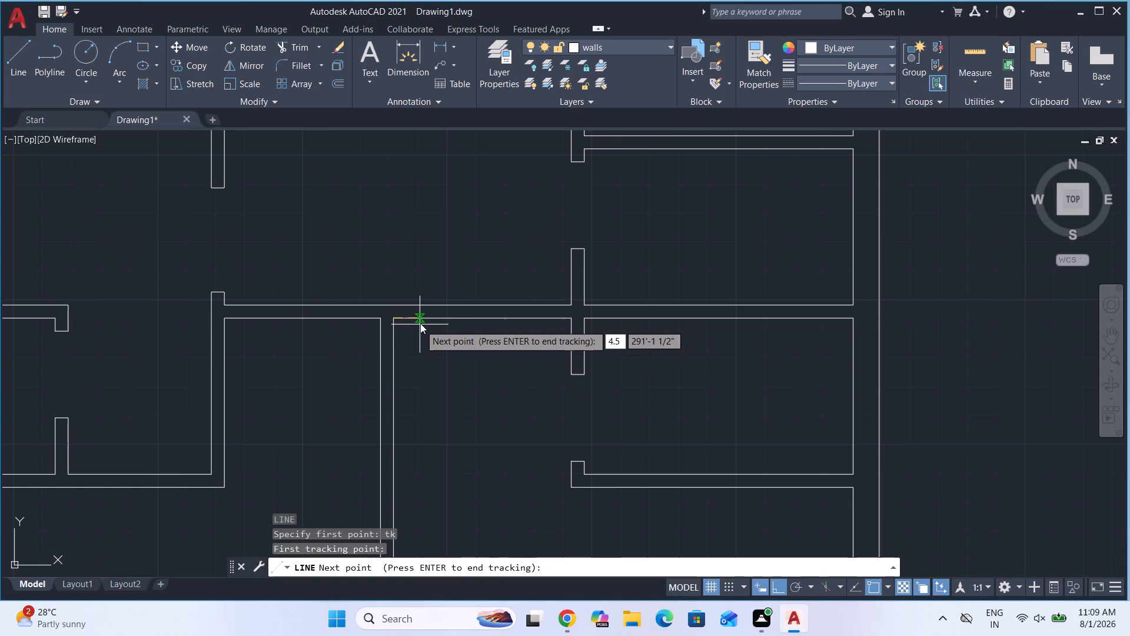
{"action": "key", "text": "shift+quotedbl"}
{"action": "key", "text": "Return"}
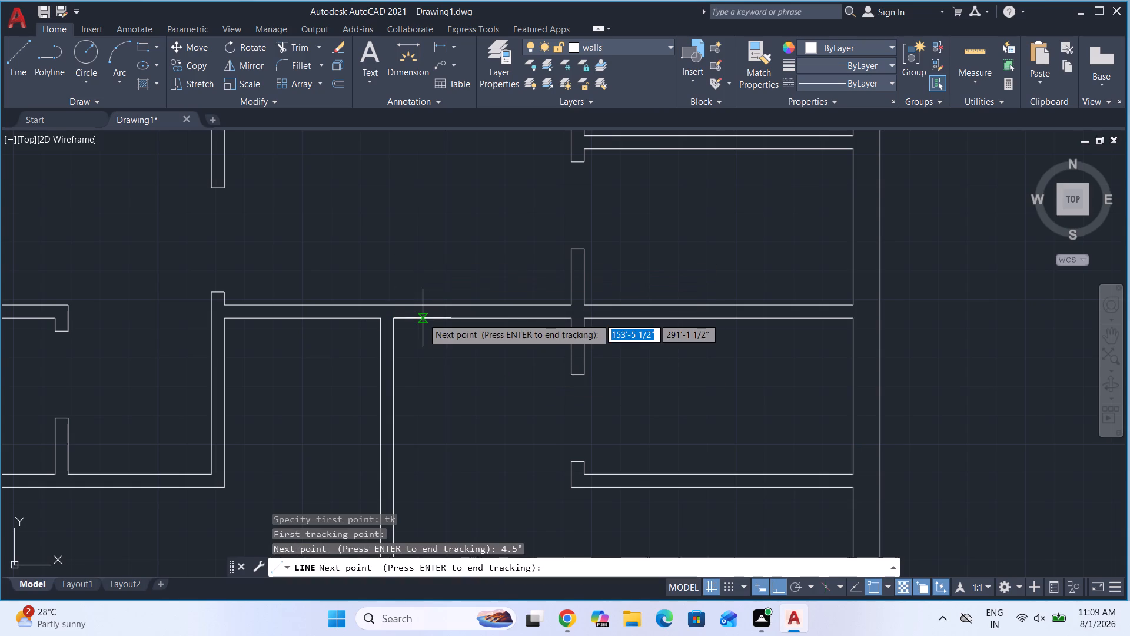
{"action": "key", "text": "Return"}
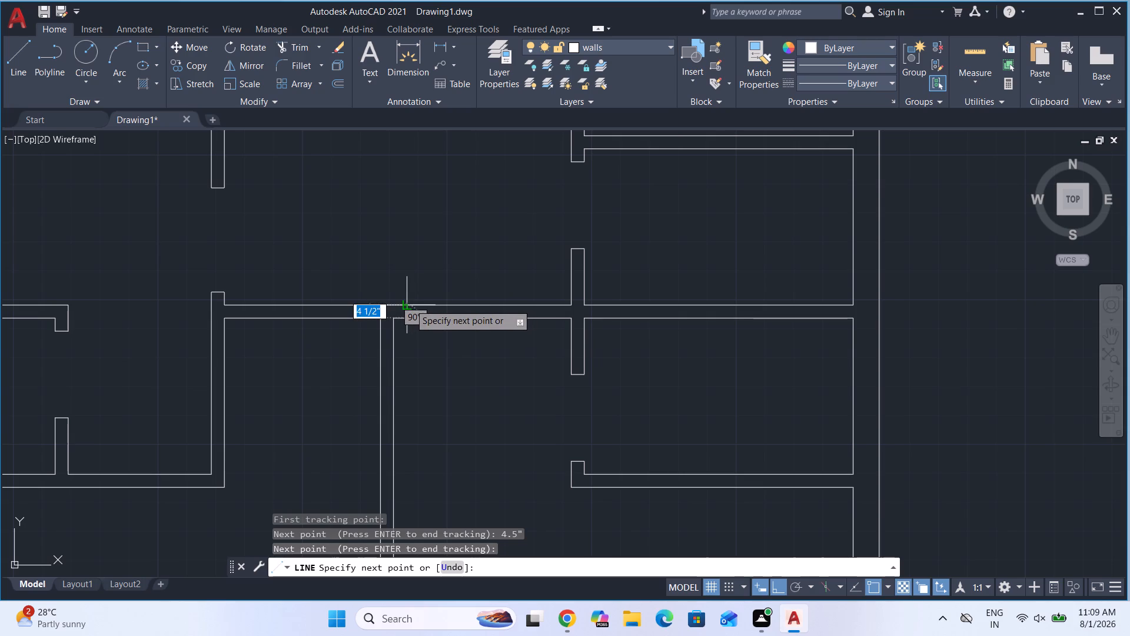
{"action": "left_click", "coordinate": [407, 304]}
{"action": "key", "text": "Escape"}
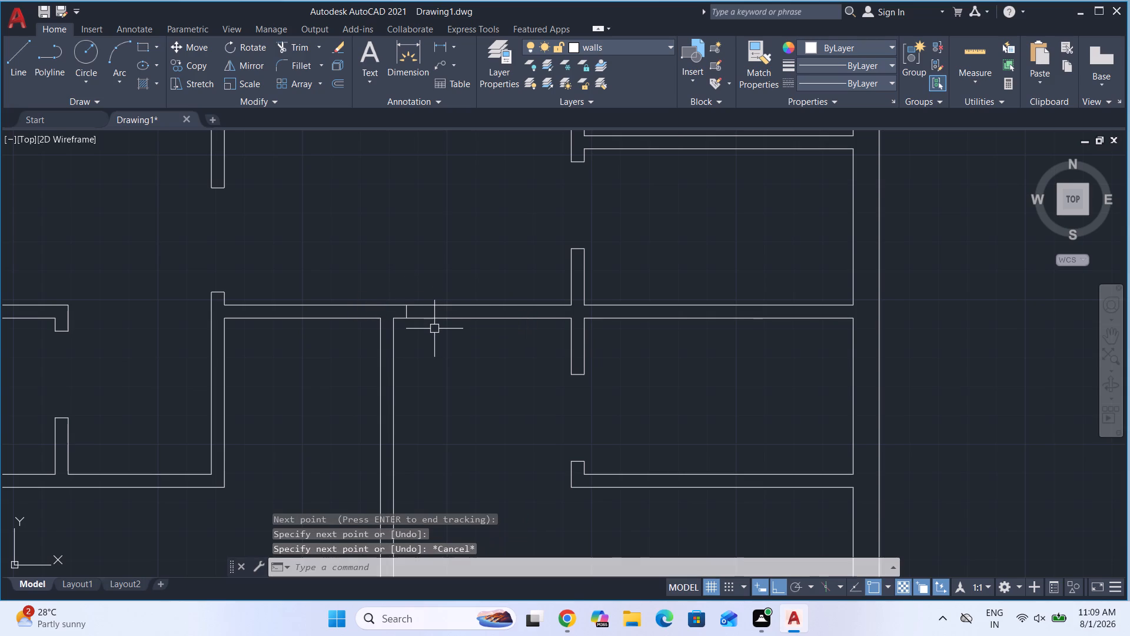
Offset that cross line 3' to the right along the wall to mark the opening's other end.
{"action": "key", "text": "o"}
{"action": "key", "text": "Return"}
{"action": "key", "text": "Return"}
{"action": "scroll", "coordinate": [404, 317], "scroll_direction": "up", "scroll_amount": 3}
{"action": "left_click", "coordinate": [410, 299]}
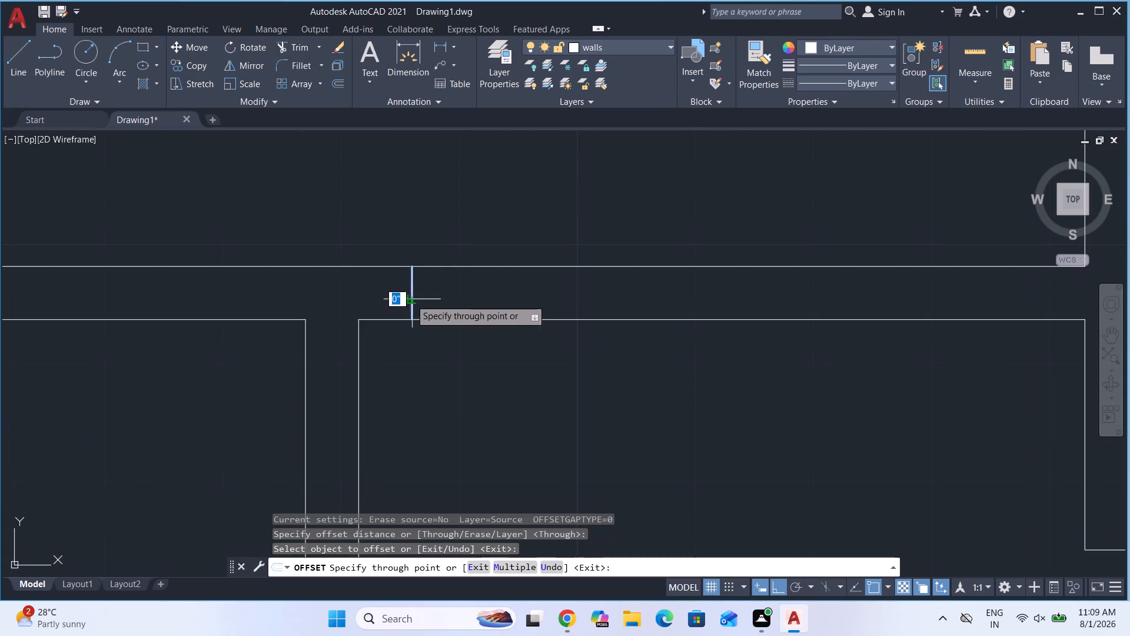
{"action": "type", "text": "3'"}
{"action": "key", "text": "Return"}
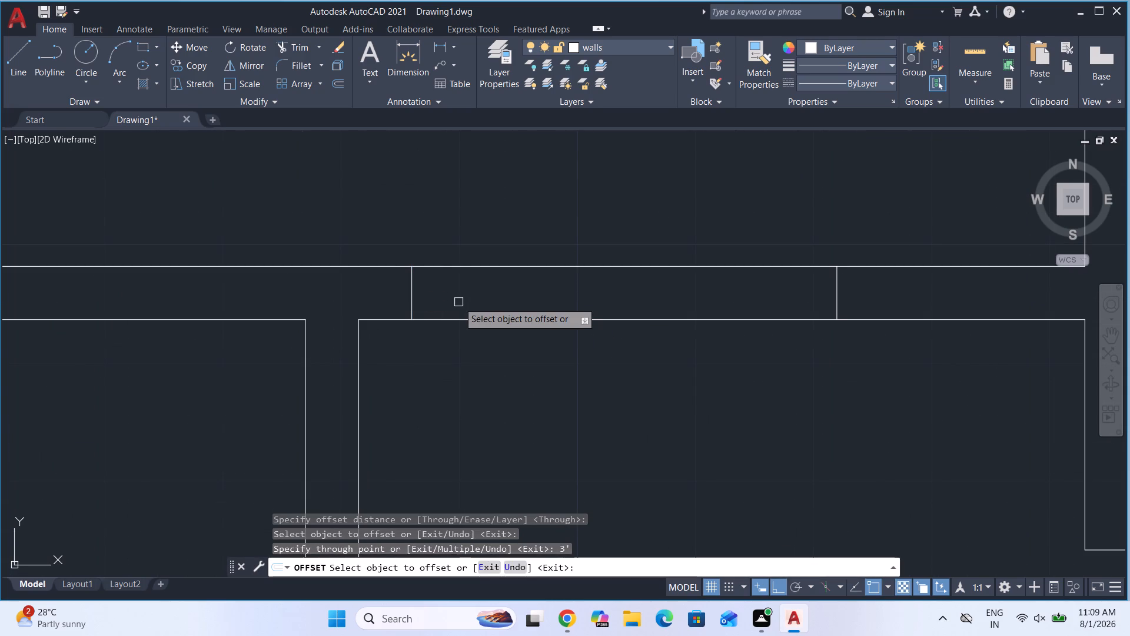
{"action": "key", "text": "Escape"}
Trim both wall lines between the two end marks to cut the opening in the hall's bottom wall.
{"action": "type", "text": "tr"}
{"action": "key", "text": "Return"}
{"action": "key", "text": "Return"}
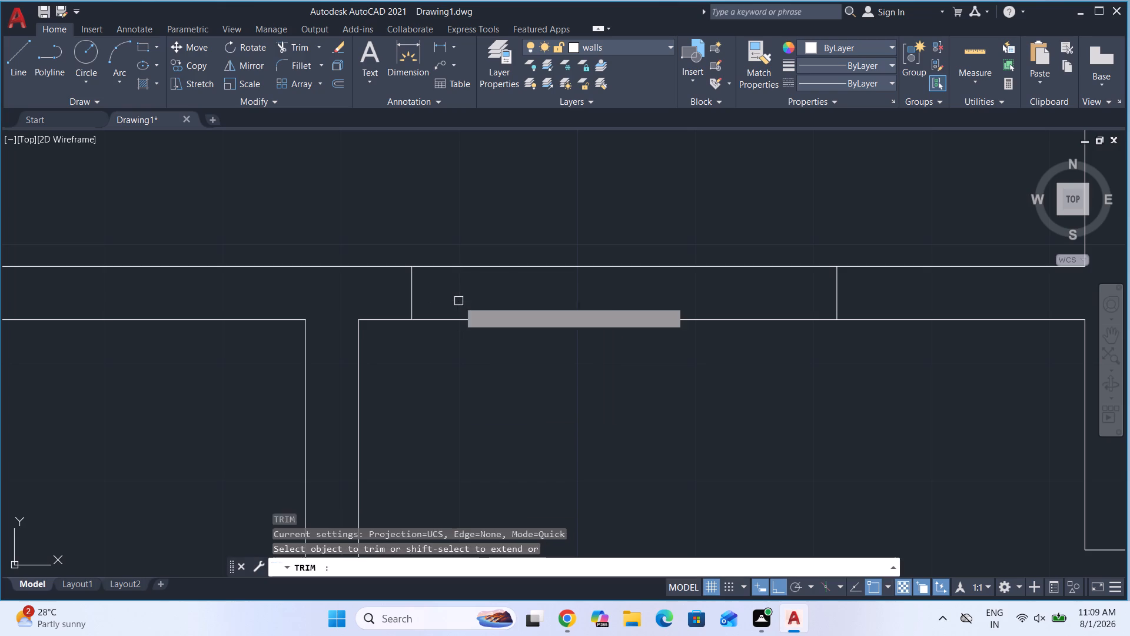
{"action": "left_click", "coordinate": [594, 369]}
{"action": "left_click", "coordinate": [547, 252]}
{"action": "scroll", "coordinate": [589, 334], "scroll_direction": "down", "scroll_amount": 2}
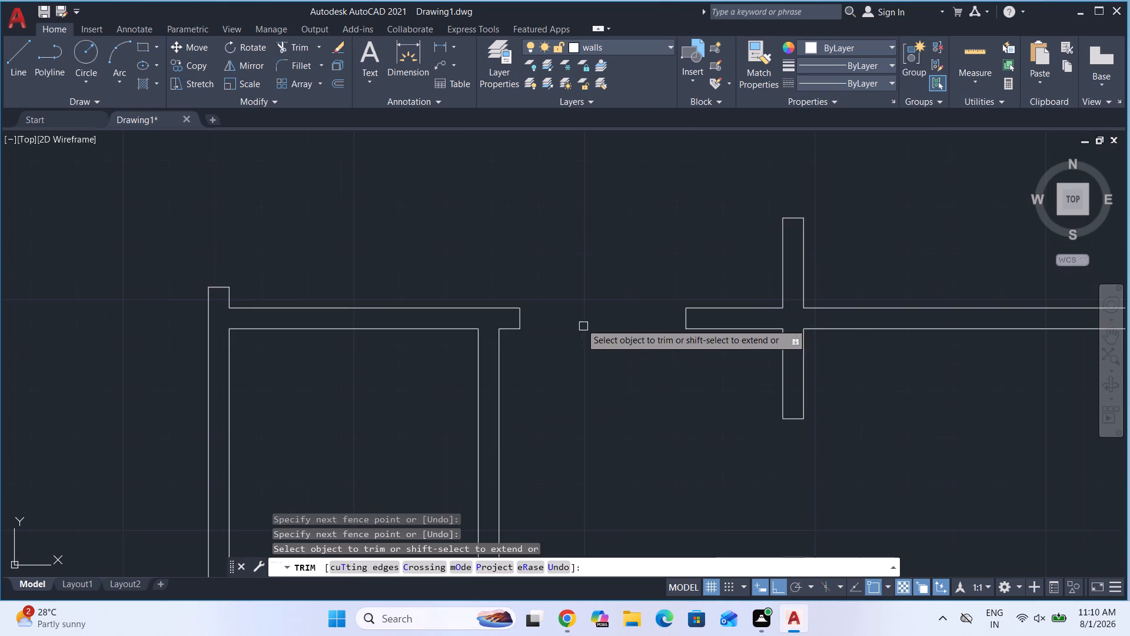
{"action": "scroll", "coordinate": [576, 317], "scroll_direction": "down", "scroll_amount": 2}
{"action": "scroll", "coordinate": [575, 445], "scroll_direction": "down", "scroll_amount": 1}
{"action": "key", "text": "Escape"}
Measure the central hall's top wall between its two inner corners with a linear dimension preview, without placing it.
{"action": "scroll", "coordinate": [577, 413], "scroll_direction": "down", "scroll_amount": 2}
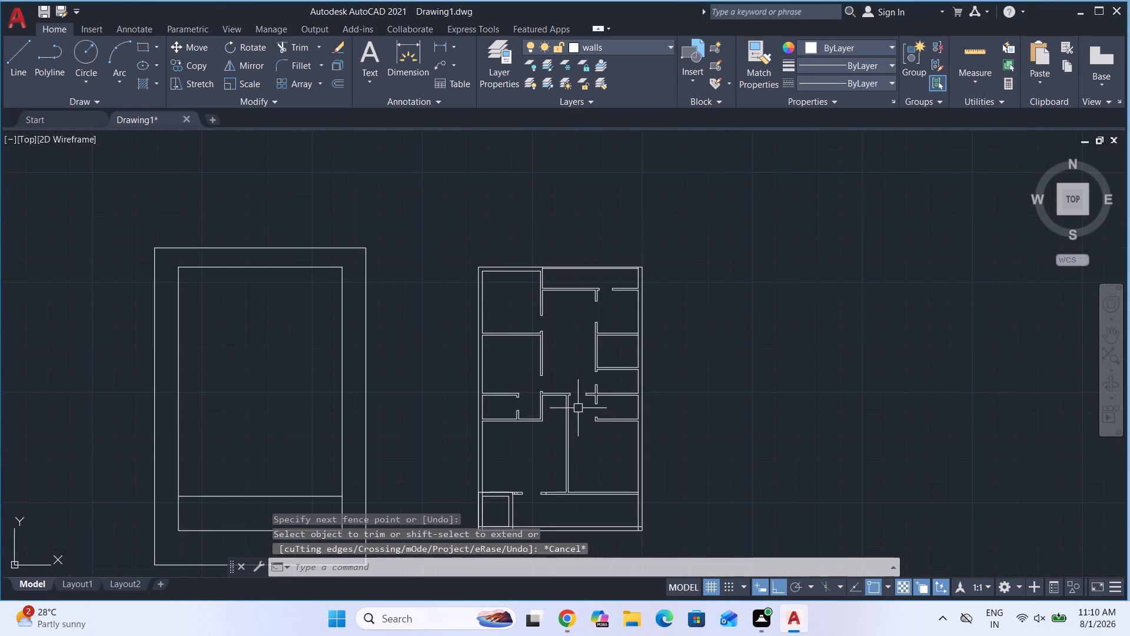
{"action": "scroll", "coordinate": [609, 318], "scroll_direction": "up", "scroll_amount": 2}
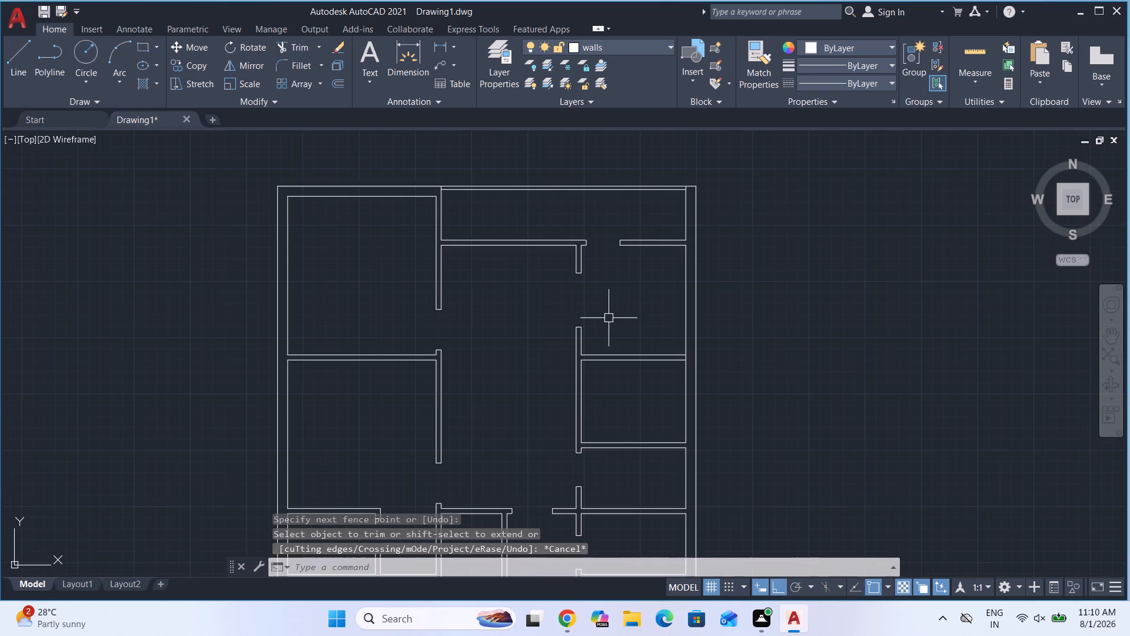
{"action": "scroll", "coordinate": [403, 264], "scroll_direction": "down", "scroll_amount": 1}
{"action": "scroll", "coordinate": [429, 228], "scroll_direction": "up", "scroll_amount": 1}
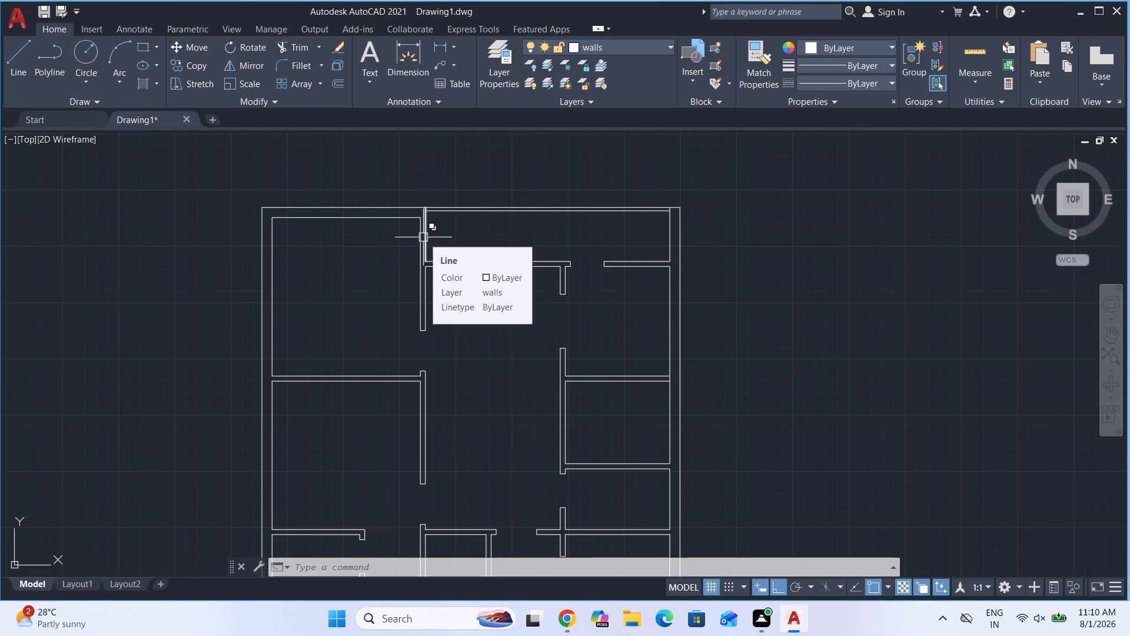
{"action": "scroll", "coordinate": [461, 266], "scroll_direction": "up", "scroll_amount": 1}
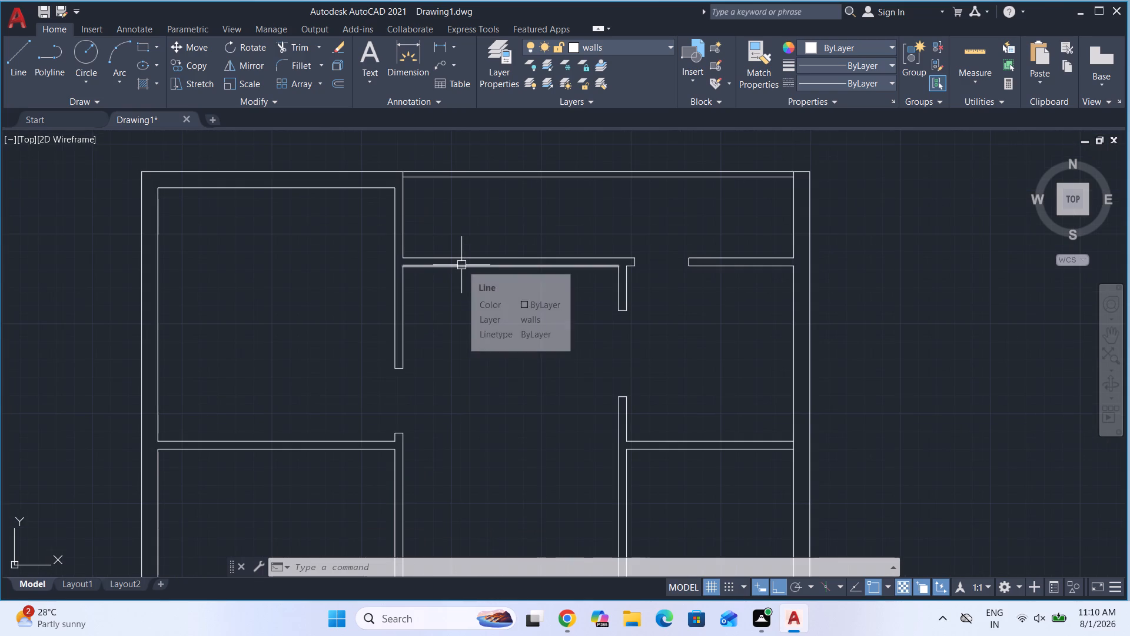
{"action": "key", "text": "Escape"}
{"action": "key", "text": "Escape"}
{"action": "key", "text": "Escape"}
{"action": "key", "text": "Escape"}
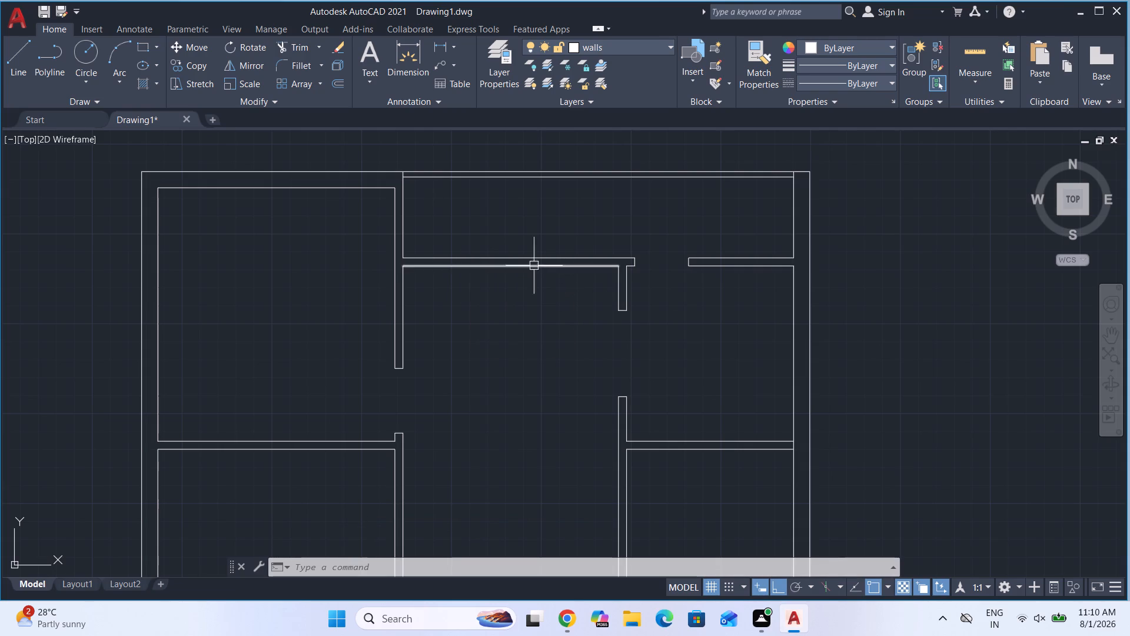
{"action": "left_click", "coordinate": [440, 42]}
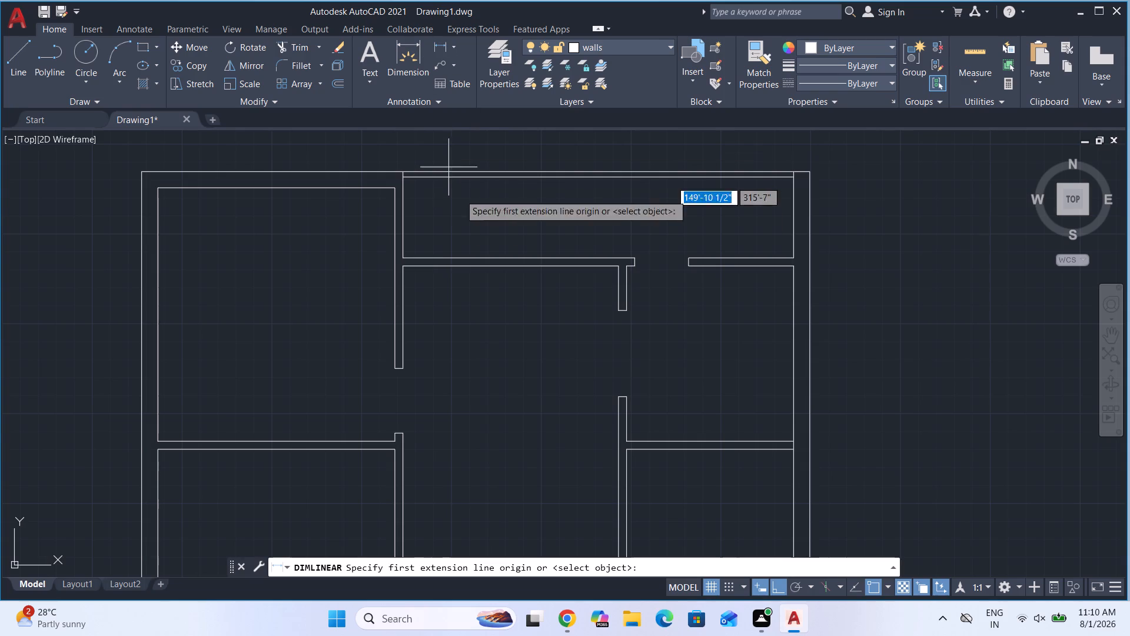
{"action": "left_click", "coordinate": [404, 267]}
{"action": "left_click", "coordinate": [617, 268]}
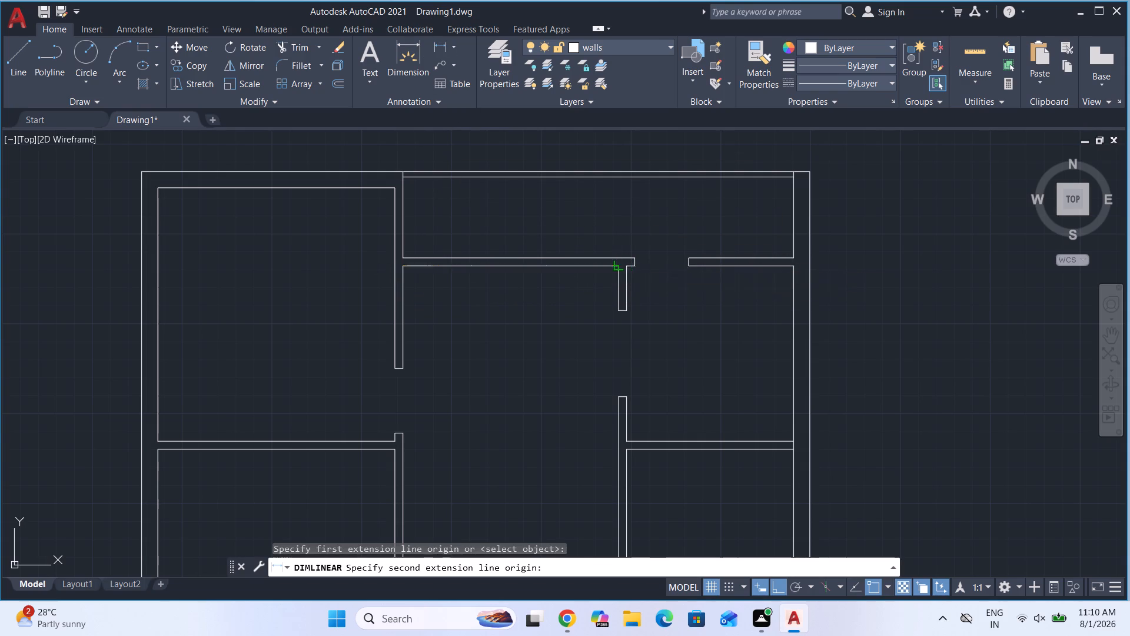
{"action": "scroll", "coordinate": [510, 282], "scroll_direction": "up", "scroll_amount": 1}
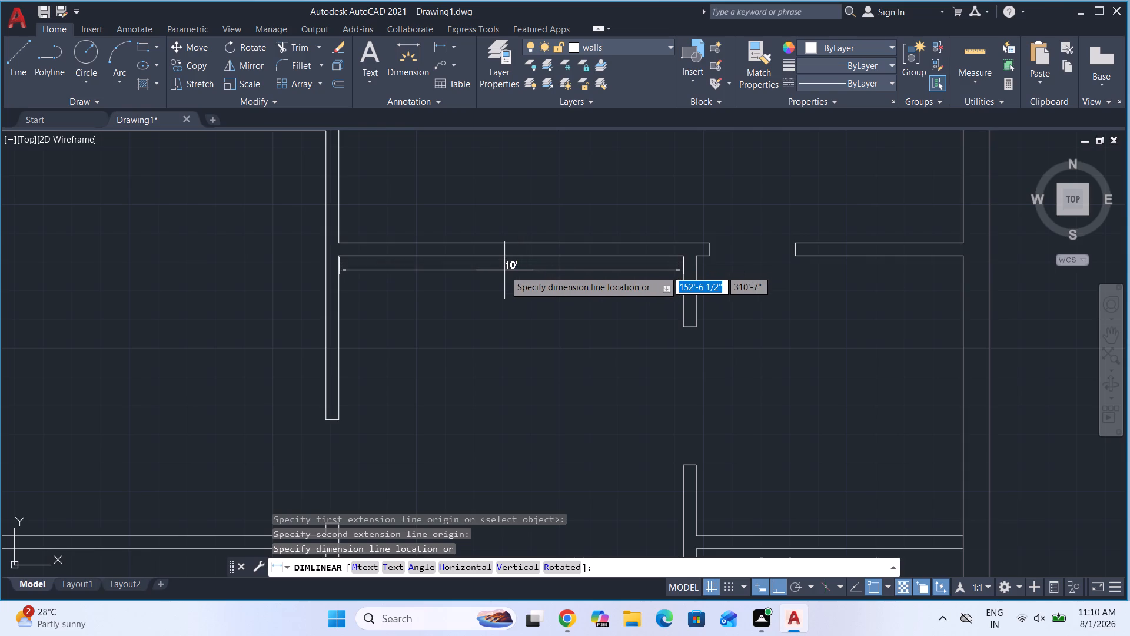
{"action": "key", "text": "Escape"}
{"action": "key", "text": "Escape"}
{"action": "key", "text": "Escape"}
{"action": "key", "text": "Escape"}
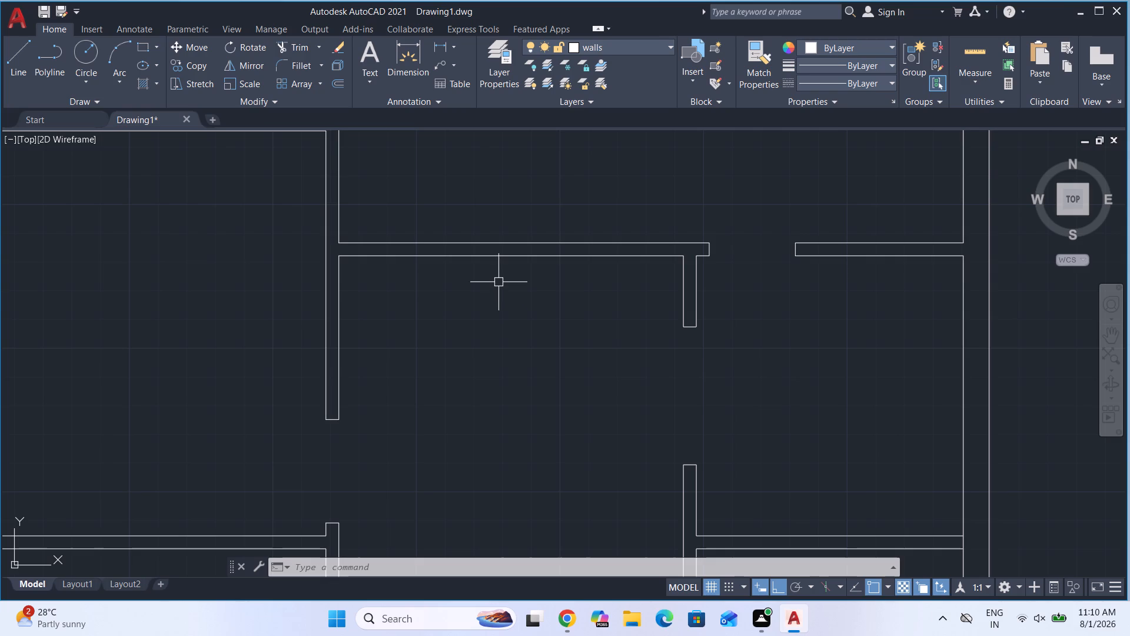
Draw a 4 1/2" cross line through the central hall's top wall, 1' right of its left inner corner.
{"action": "key", "text": "l"}
{"action": "key", "text": "Return"}
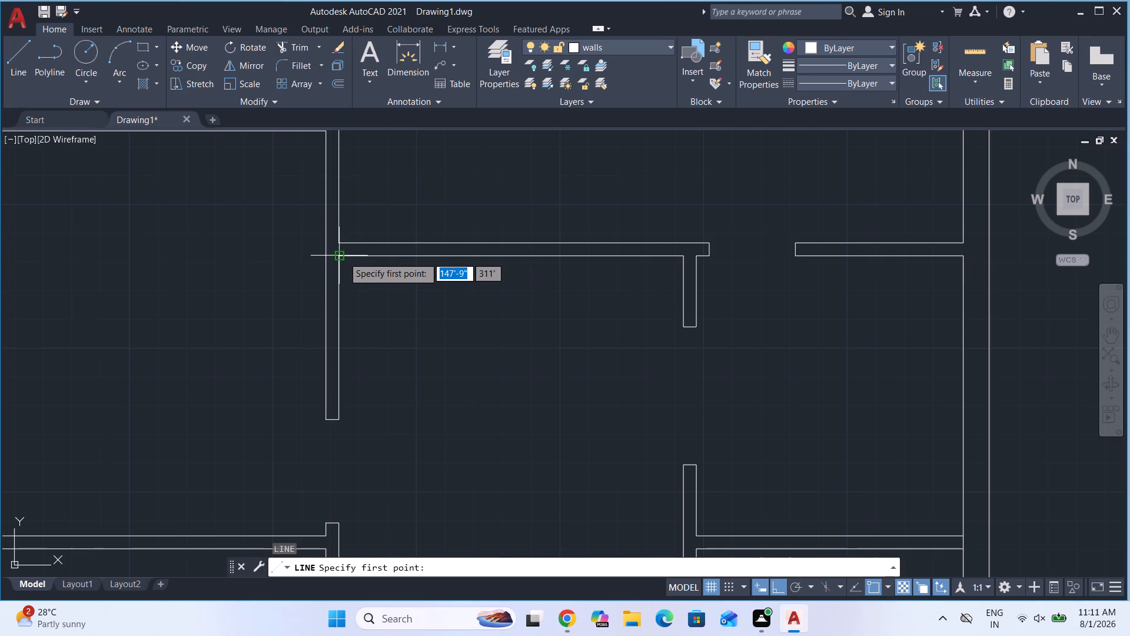
{"action": "type", "text": "tk"}
{"action": "key", "text": "Return"}
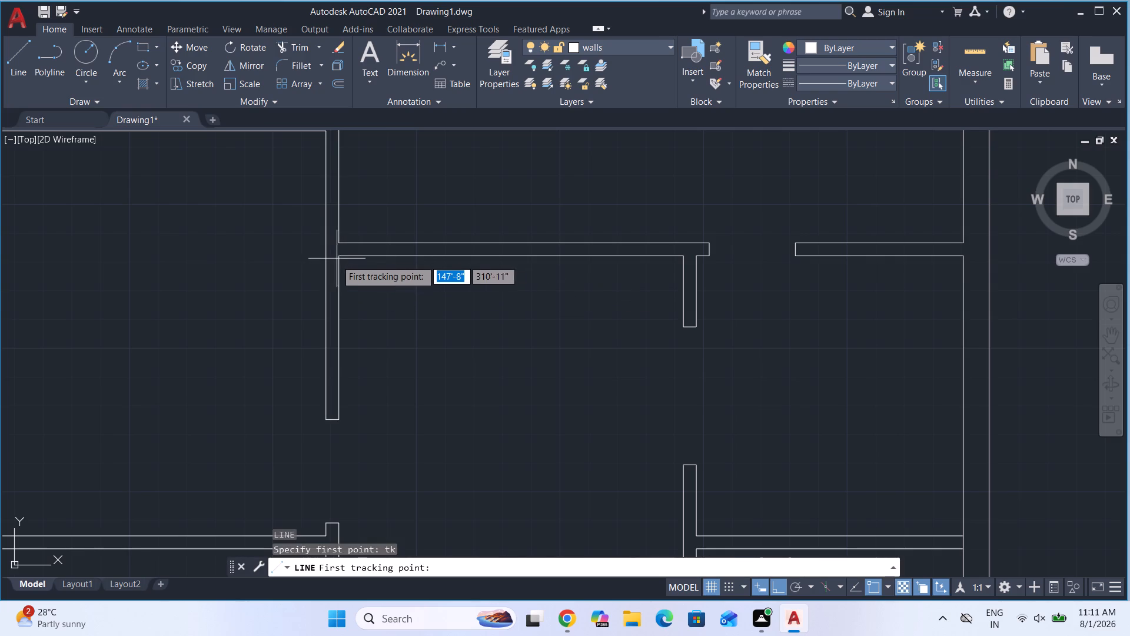
{"action": "left_click", "coordinate": [338, 257]}
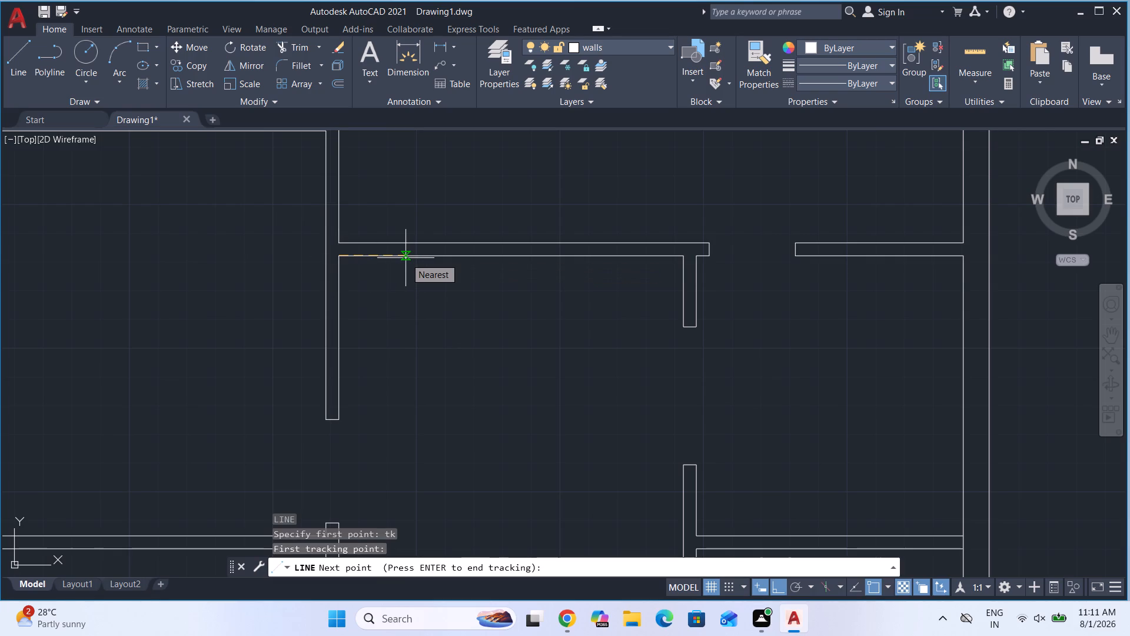
{"action": "type", "text": "1'"}
{"action": "key", "text": "Return"}
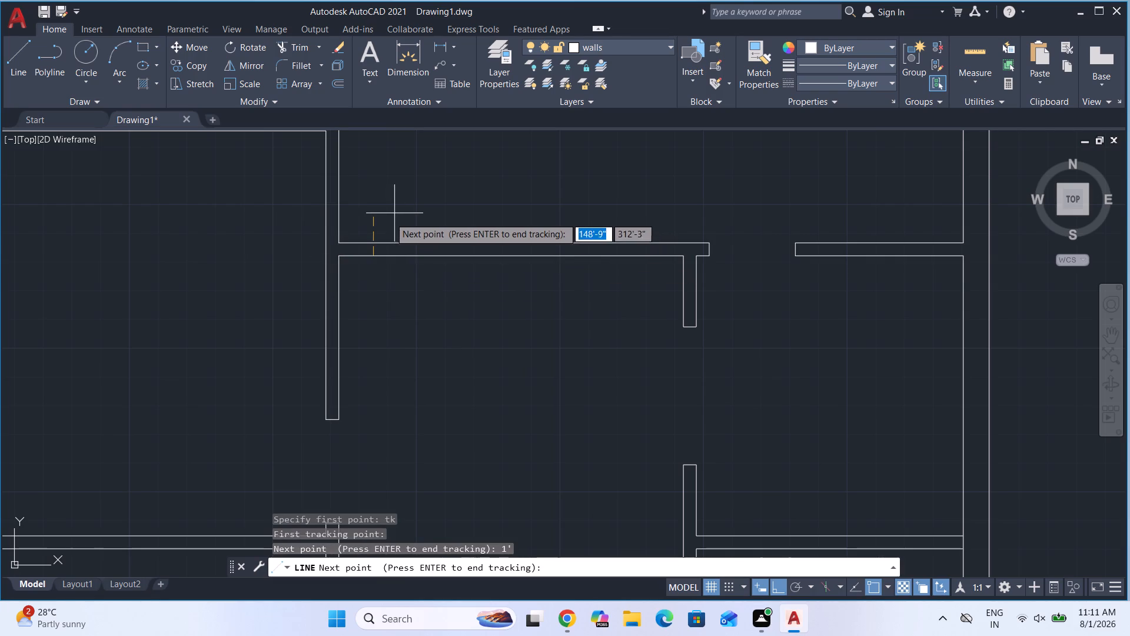
{"action": "key", "text": "Return"}
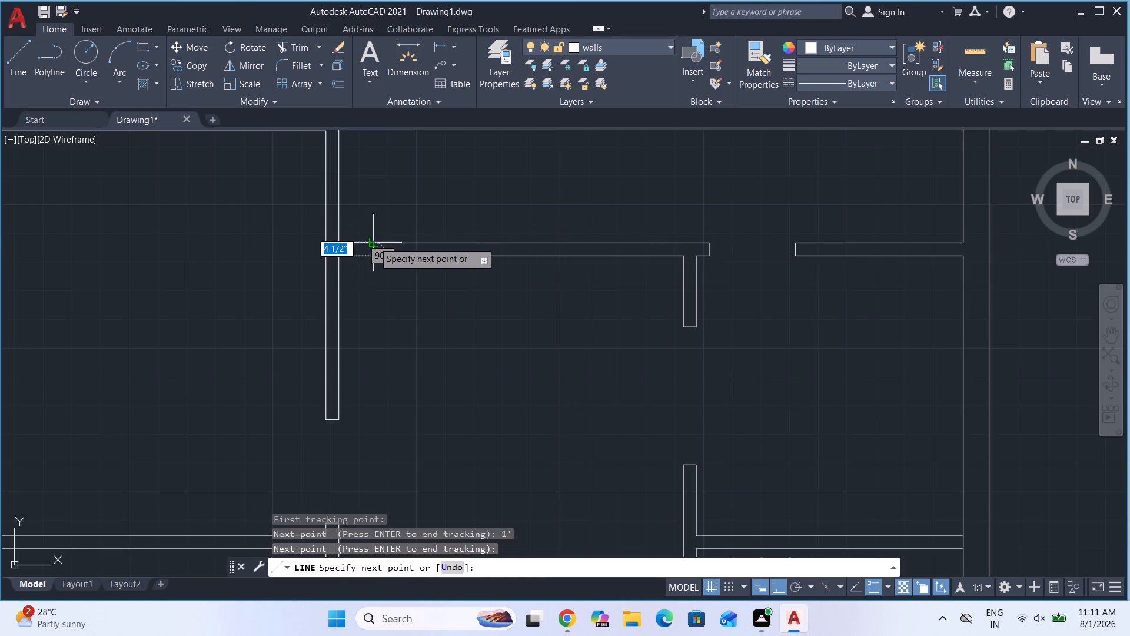
{"action": "left_click", "coordinate": [374, 242]}
{"action": "key", "text": "Escape"}
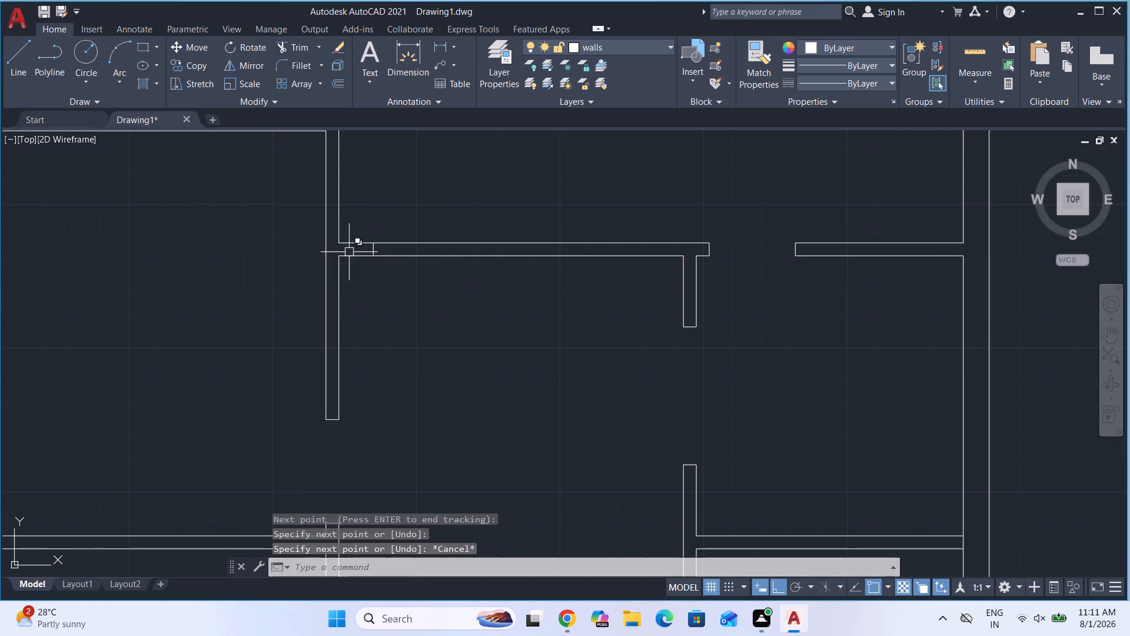
Offset the top wall's cross line 5' to the right along the wall.
{"action": "scroll", "coordinate": [353, 250], "scroll_direction": "up", "scroll_amount": 3}
{"action": "key", "text": "o"}
{"action": "key", "text": "Return"}
{"action": "key", "text": "Return"}
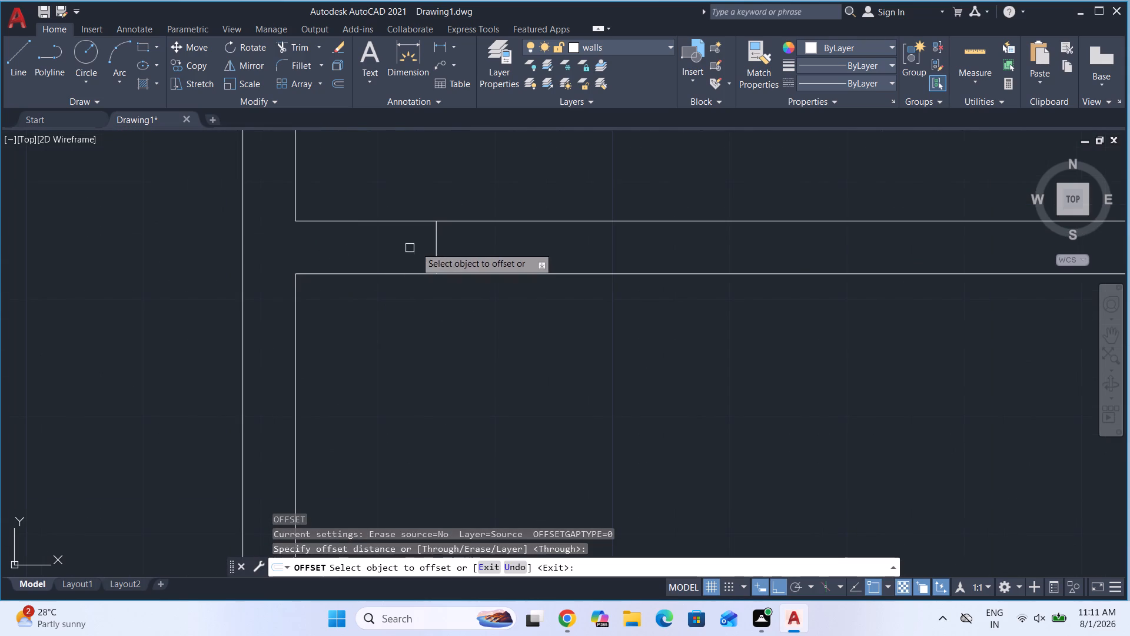
{"action": "left_click", "coordinate": [437, 246]}
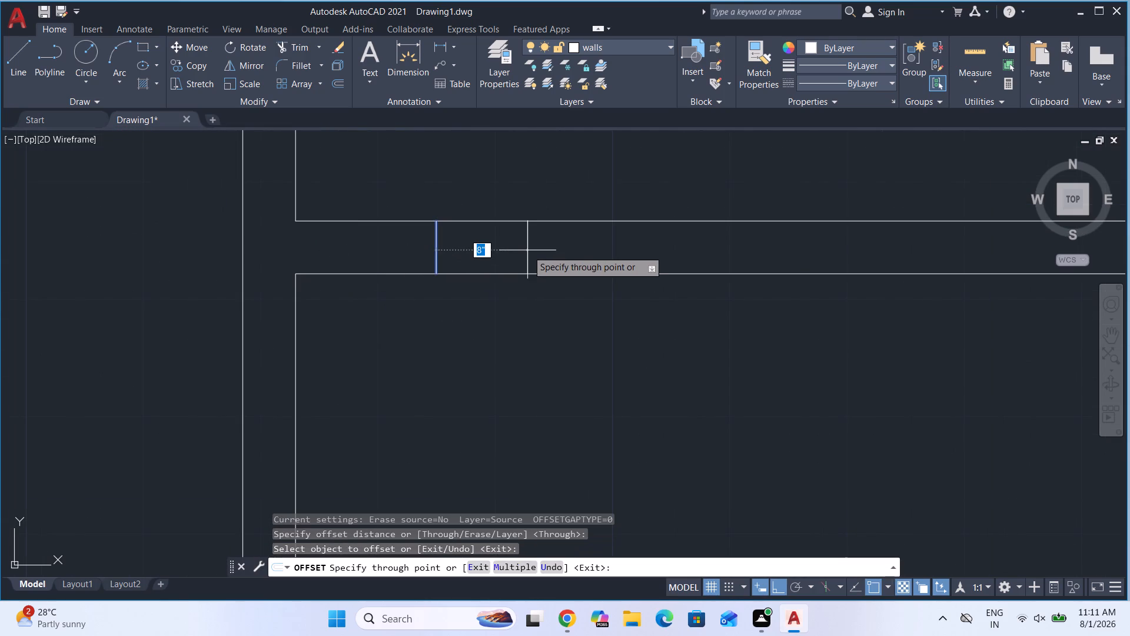
{"action": "type", "text": "5'"}
{"action": "key", "text": "Return"}
Offset the top wall's first cross line 1' to the right to add a mark between the existing two.
{"action": "scroll", "coordinate": [395, 251], "scroll_direction": "down", "scroll_amount": 2}
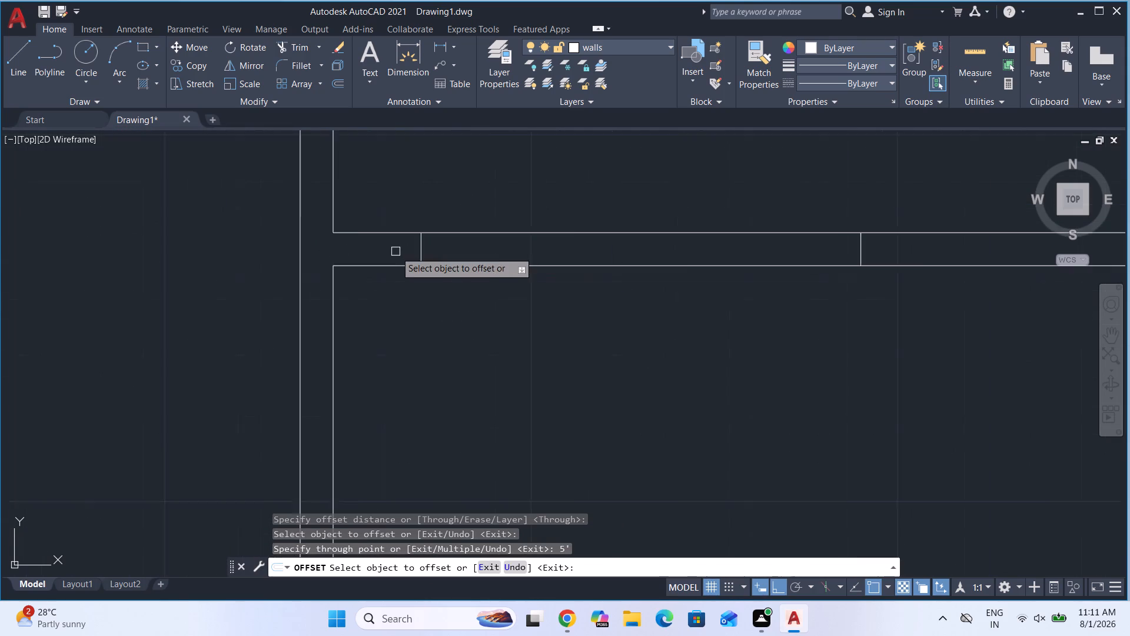
{"action": "scroll", "coordinate": [578, 265], "scroll_direction": "down", "scroll_amount": 1}
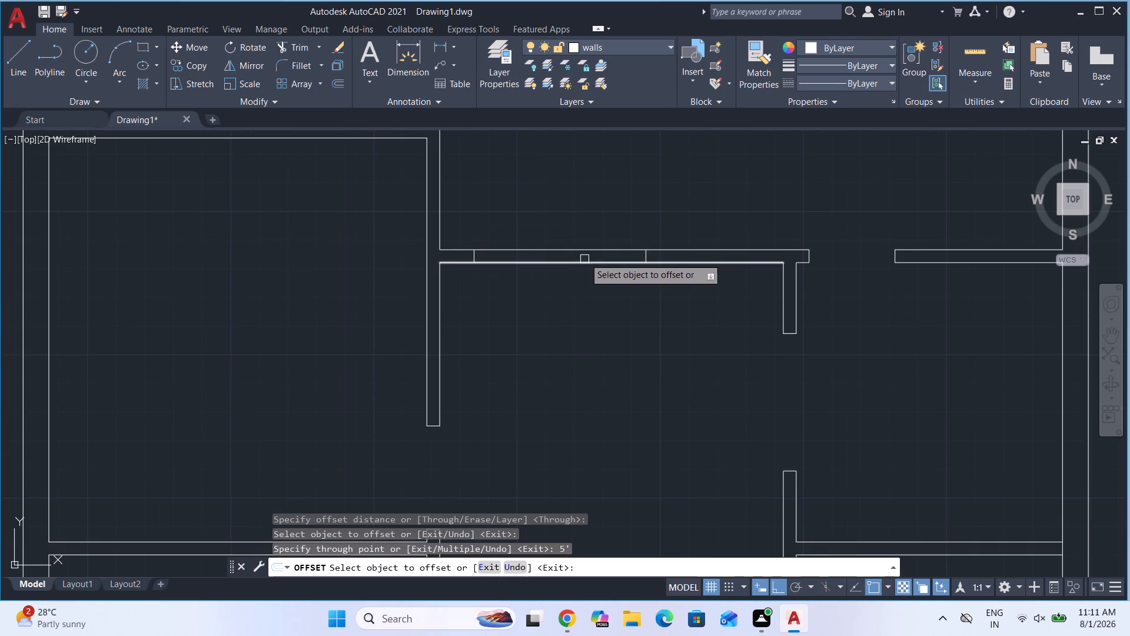
{"action": "scroll", "coordinate": [472, 254], "scroll_direction": "up", "scroll_amount": 2}
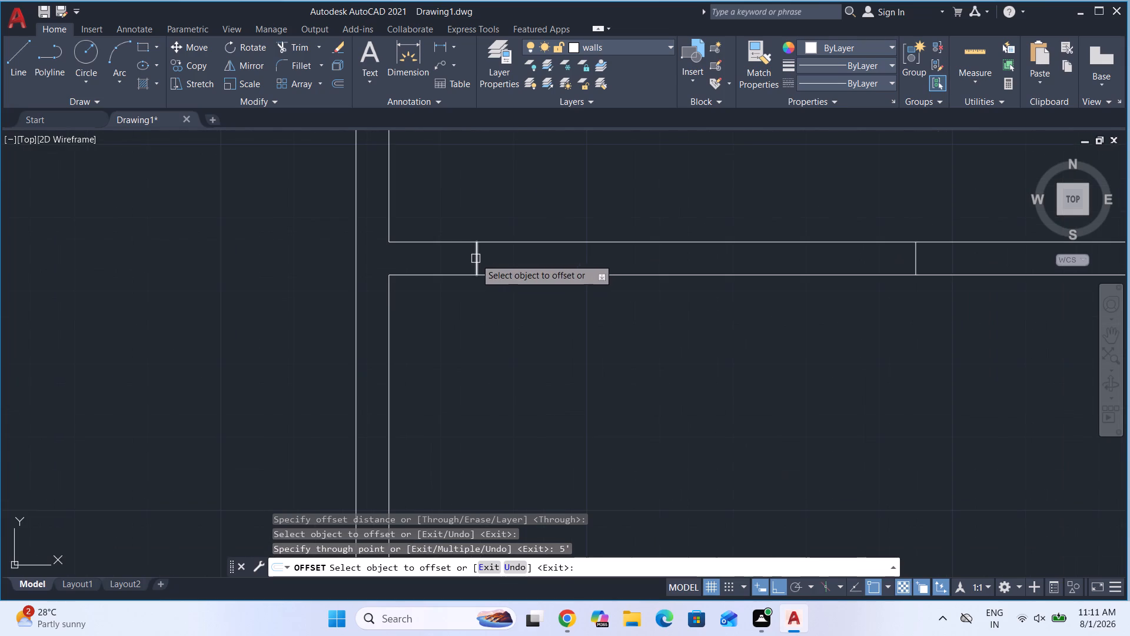
{"action": "left_click", "coordinate": [476, 259]}
{"action": "type", "text": "1'"}
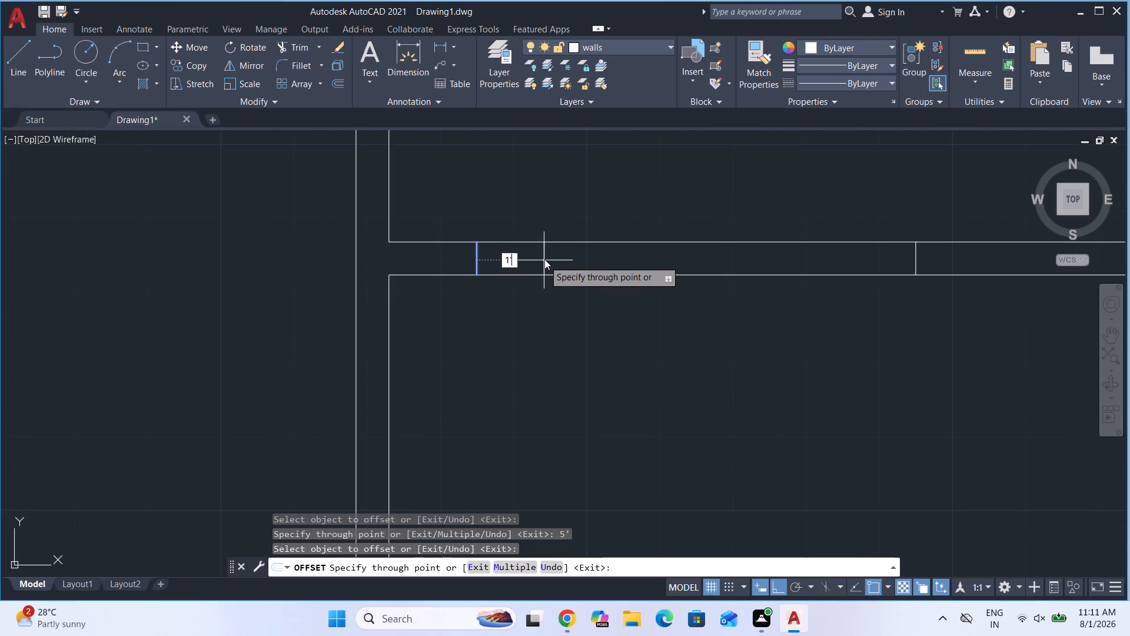
{"action": "key", "text": "Return"}
Offset the top wall's middle cross line 5' to the right along the wall.
{"action": "scroll", "coordinate": [525, 256], "scroll_direction": "down", "scroll_amount": 3}
{"action": "scroll", "coordinate": [630, 254], "scroll_direction": "up", "scroll_amount": 3}
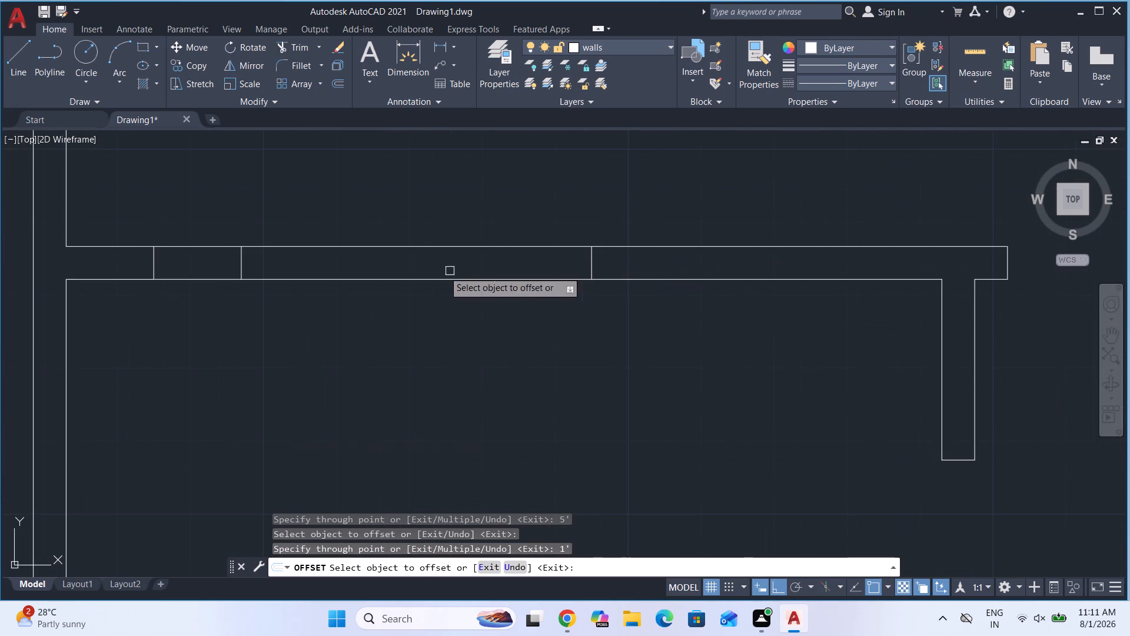
{"action": "left_click", "coordinate": [241, 265]}
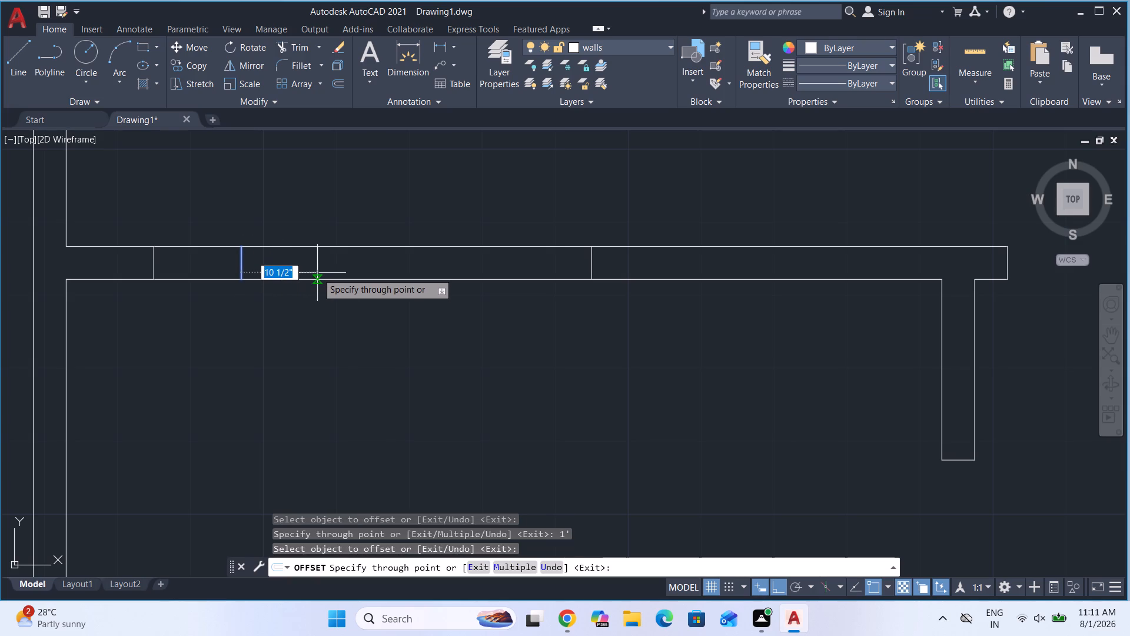
{"action": "key", "text": "5"}
{"action": "key", "text": "apostrophe"}
{"action": "key", "text": "Return"}
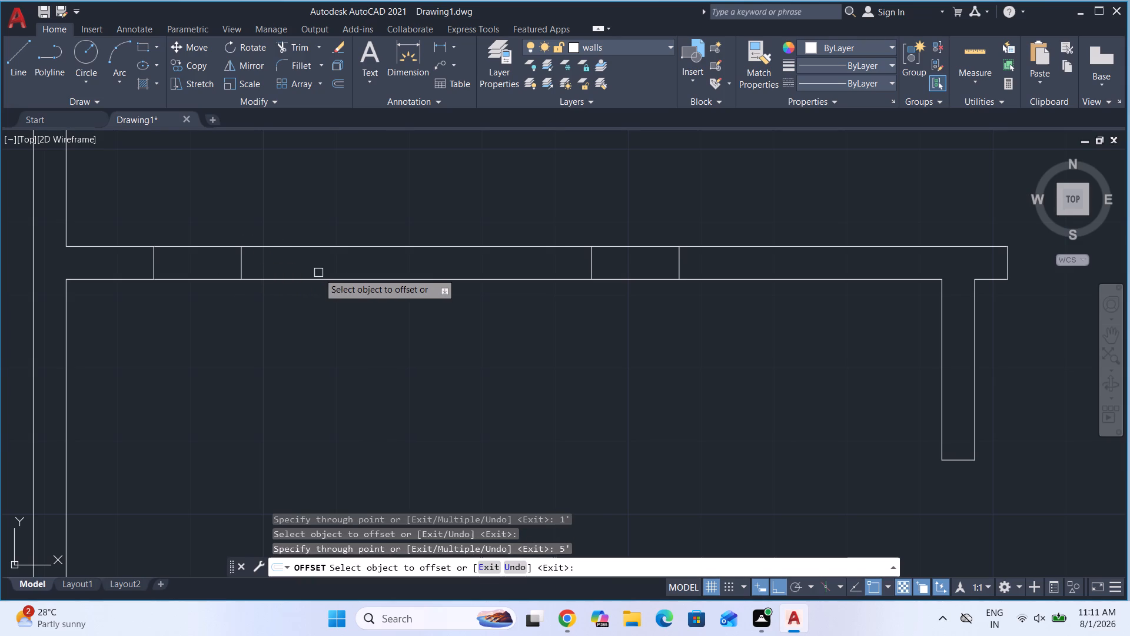
{"action": "key", "text": "Escape"}
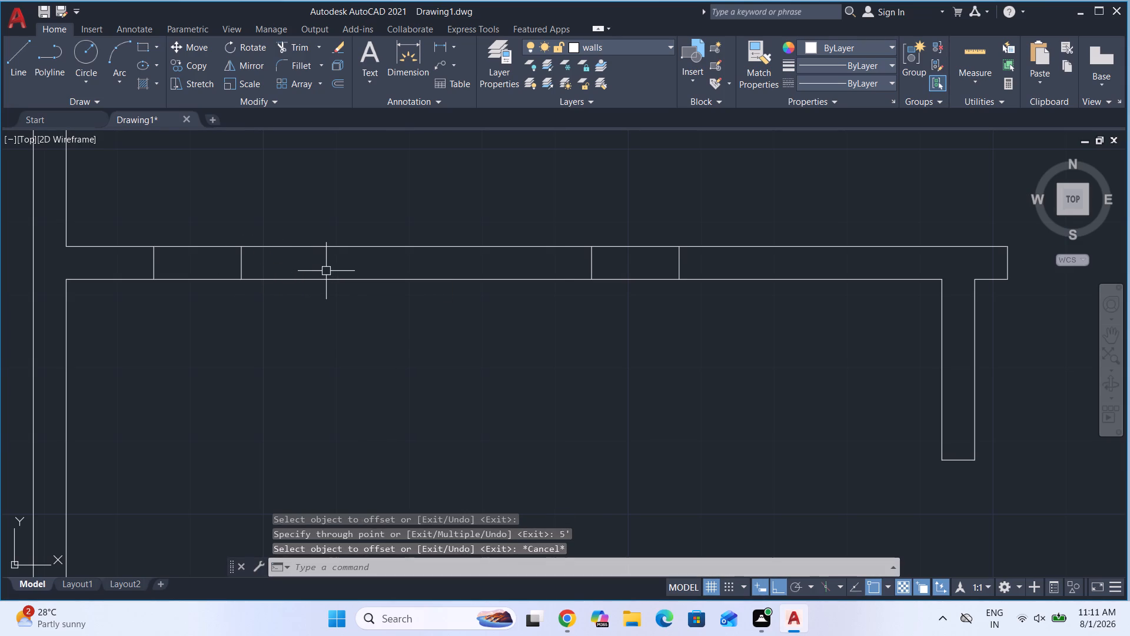
Trim the central hall's top wall lines between the 5' opening's two end cross lines, removing the leftover cross line inside it.
{"action": "type", "text": "tr"}
{"action": "key", "text": "Return"}
{"action": "key", "text": "Return"}
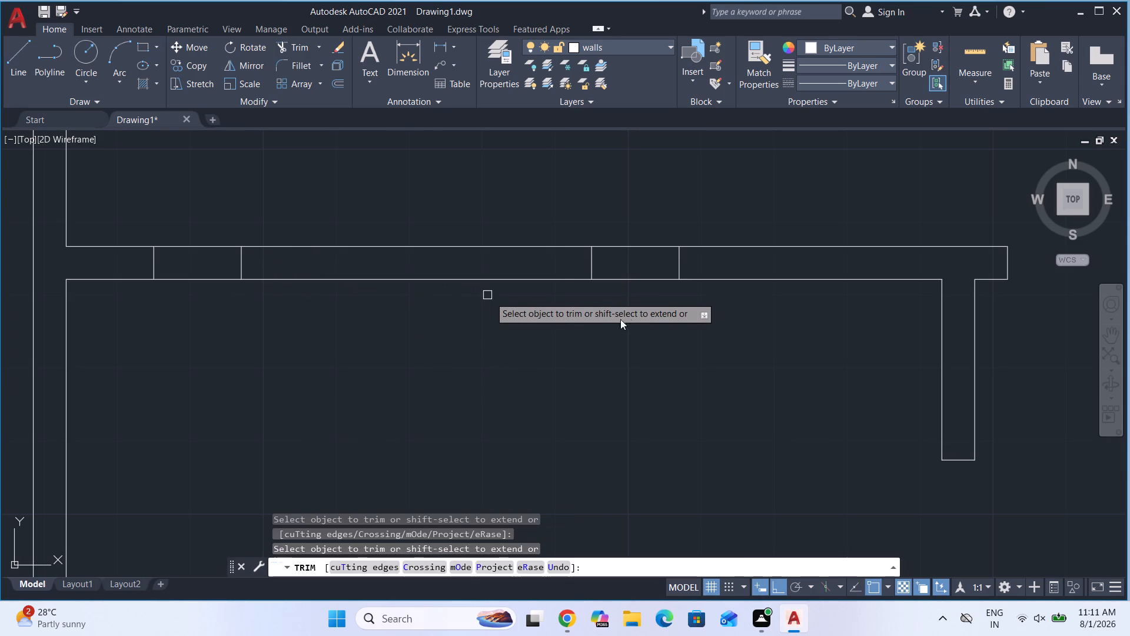
{"action": "left_click", "coordinate": [641, 310]}
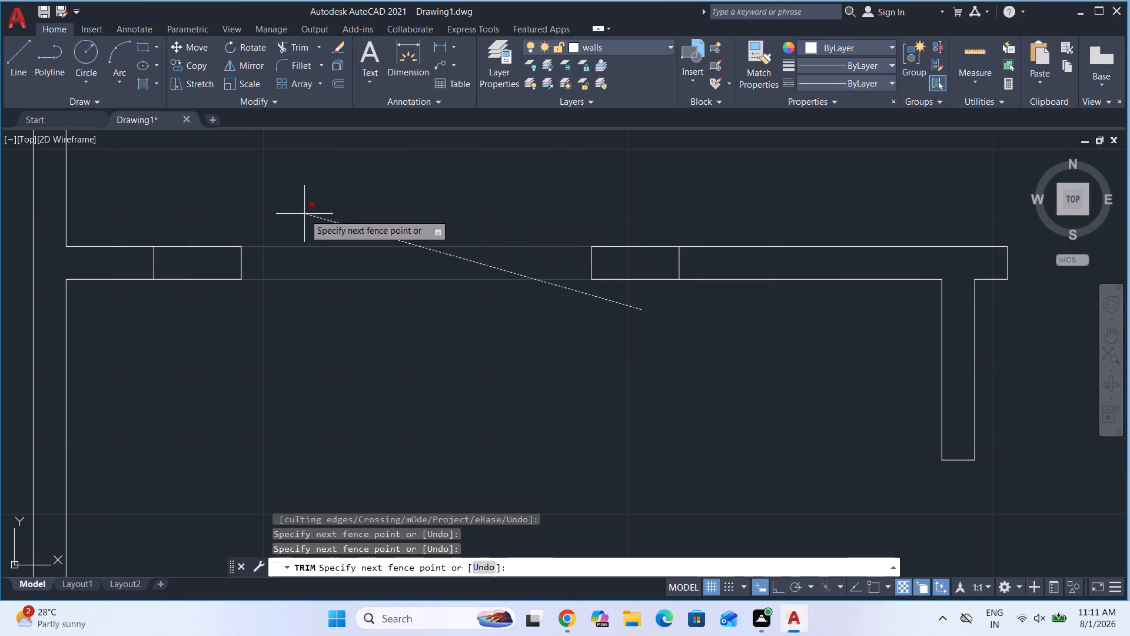
{"action": "left_click", "coordinate": [311, 211]}
{"action": "left_click", "coordinate": [626, 310]}
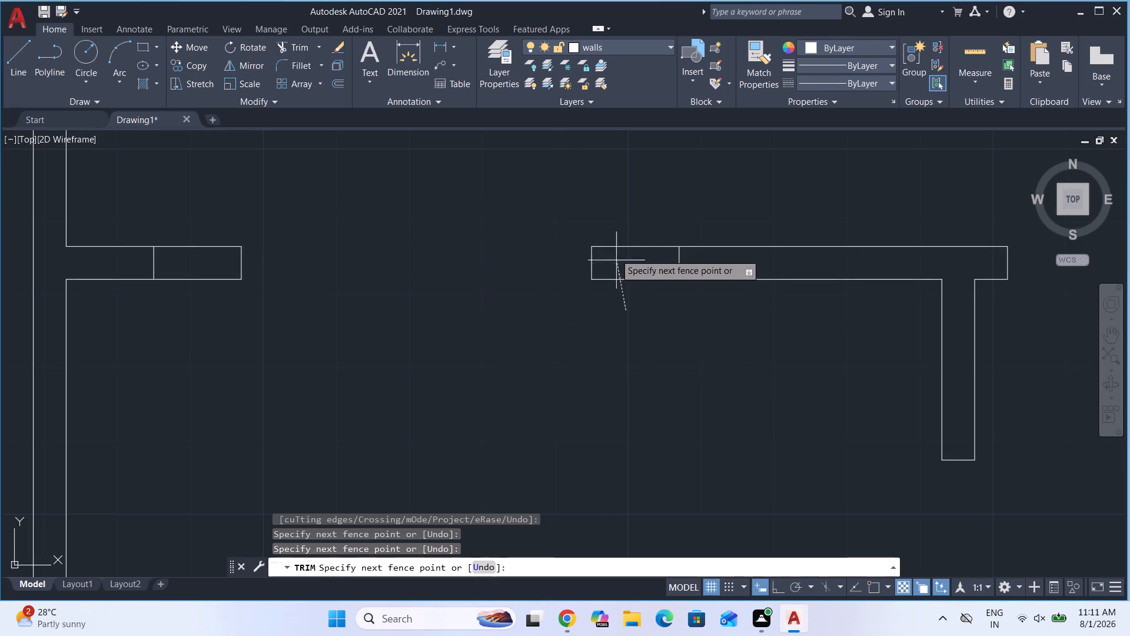
{"action": "left_click", "coordinate": [601, 209]}
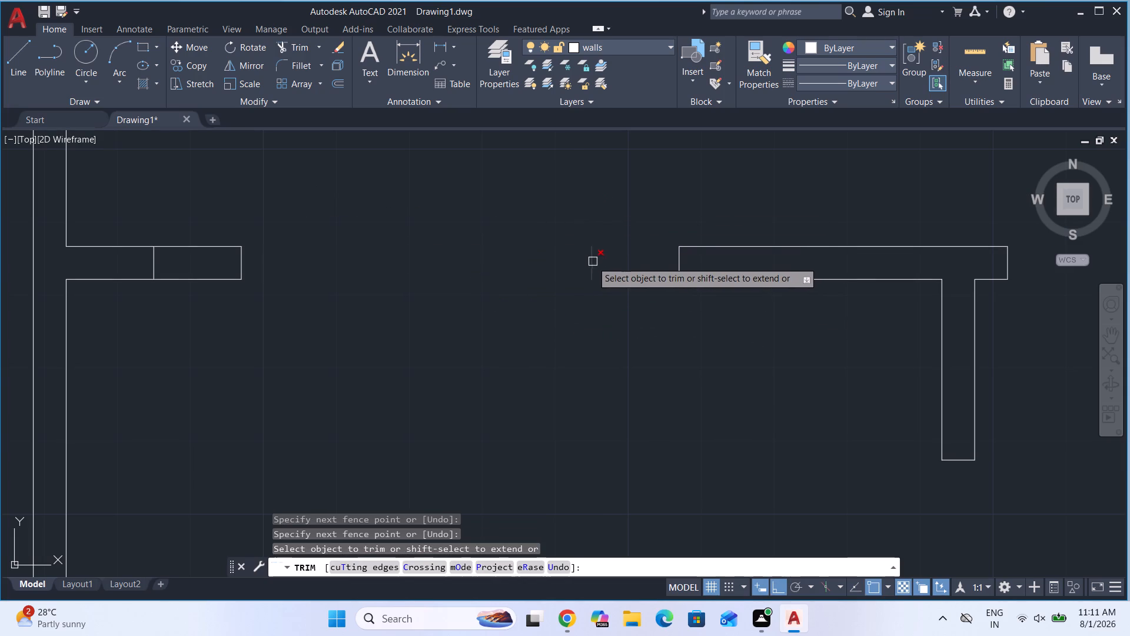
{"action": "left_click", "coordinate": [592, 261]}
{"action": "scroll", "coordinate": [590, 311], "scroll_direction": "down", "scroll_amount": 2}
{"action": "key", "text": "Escape"}
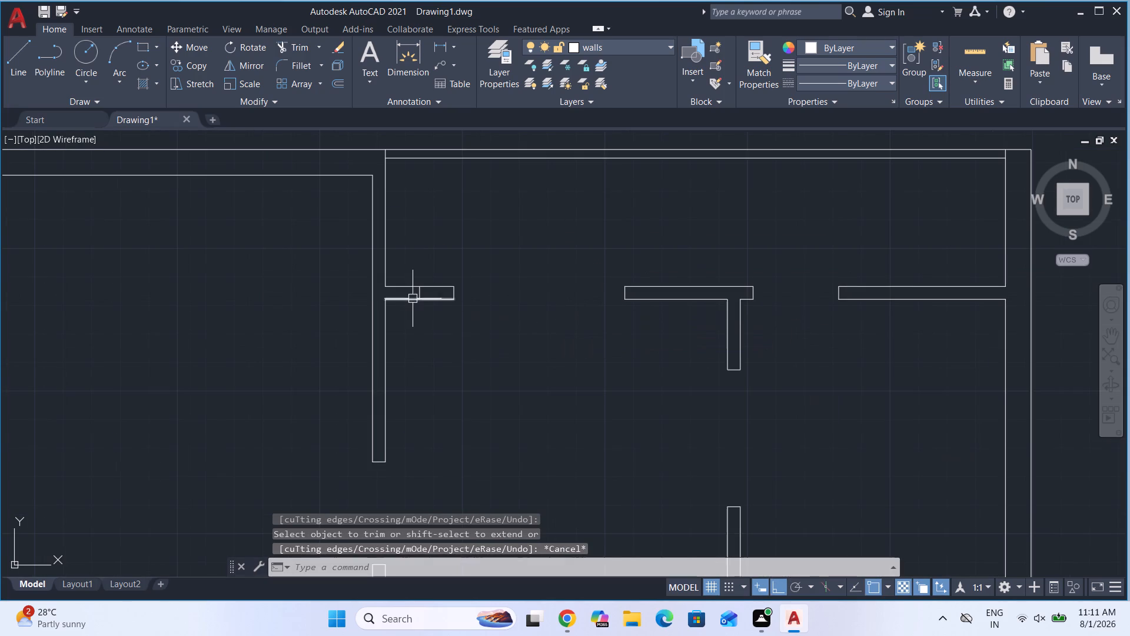
Erase the leftover first cross line in the top wall's short stub left of the opening.
{"action": "scroll", "coordinate": [413, 299], "scroll_direction": "up", "scroll_amount": 2}
{"action": "left_click", "coordinate": [431, 285]}
{"action": "key", "text": "Delete"}
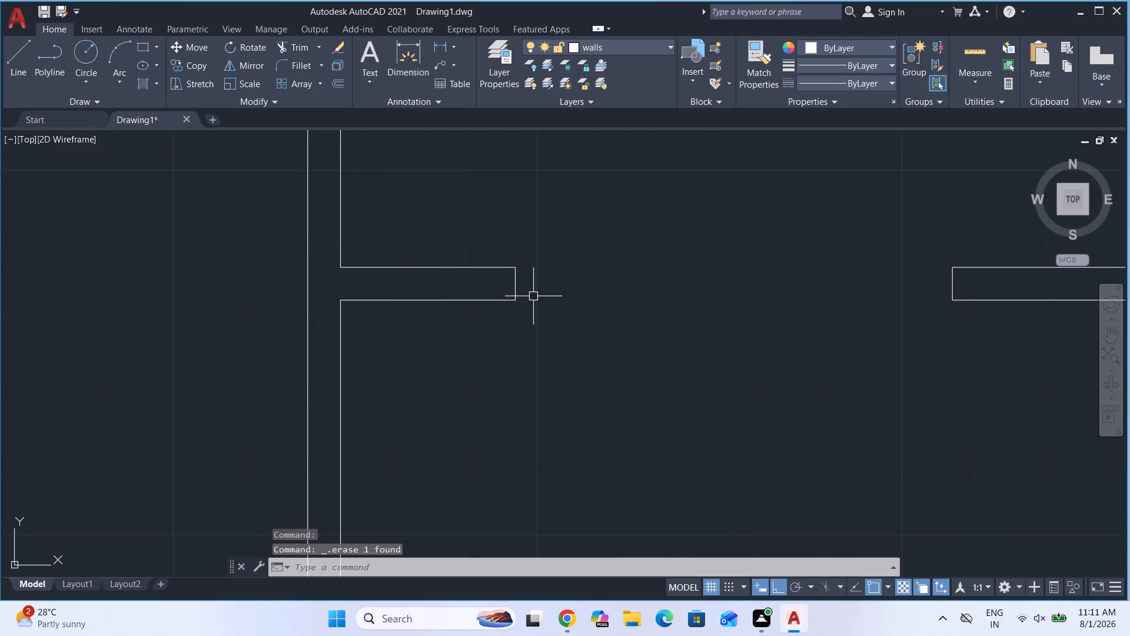
Add two new layers to the drawing in the Layer Properties Manager.
{"action": "scroll", "coordinate": [560, 296], "scroll_direction": "down", "scroll_amount": 4}
{"action": "scroll", "coordinate": [512, 203], "scroll_direction": "down", "scroll_amount": 1}
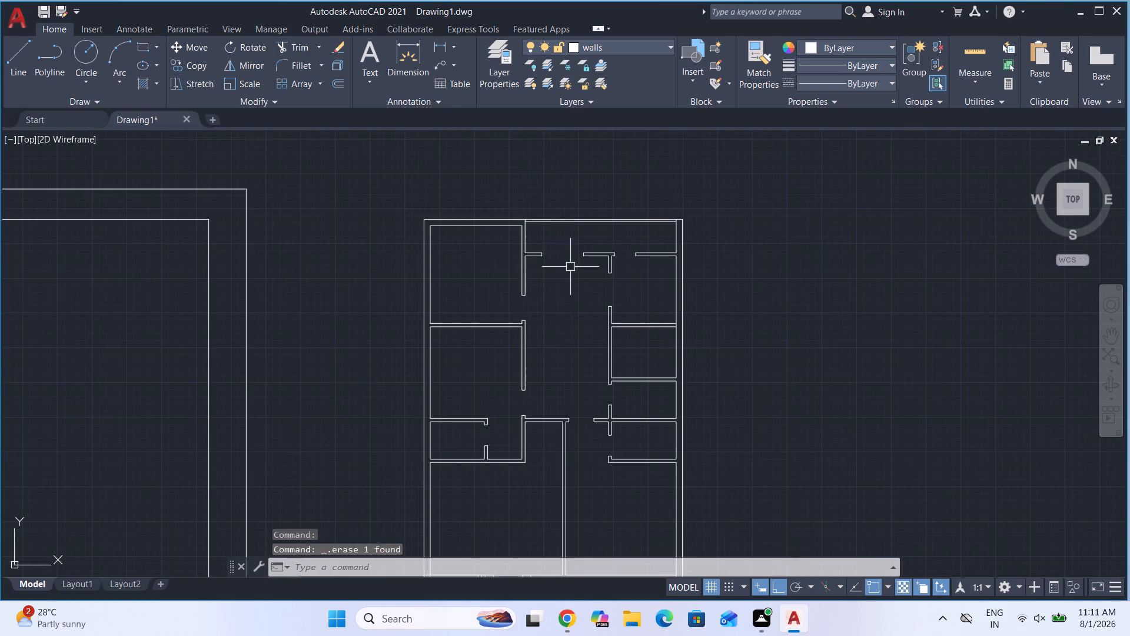
{"action": "scroll", "coordinate": [530, 197], "scroll_direction": "down", "scroll_amount": 1}
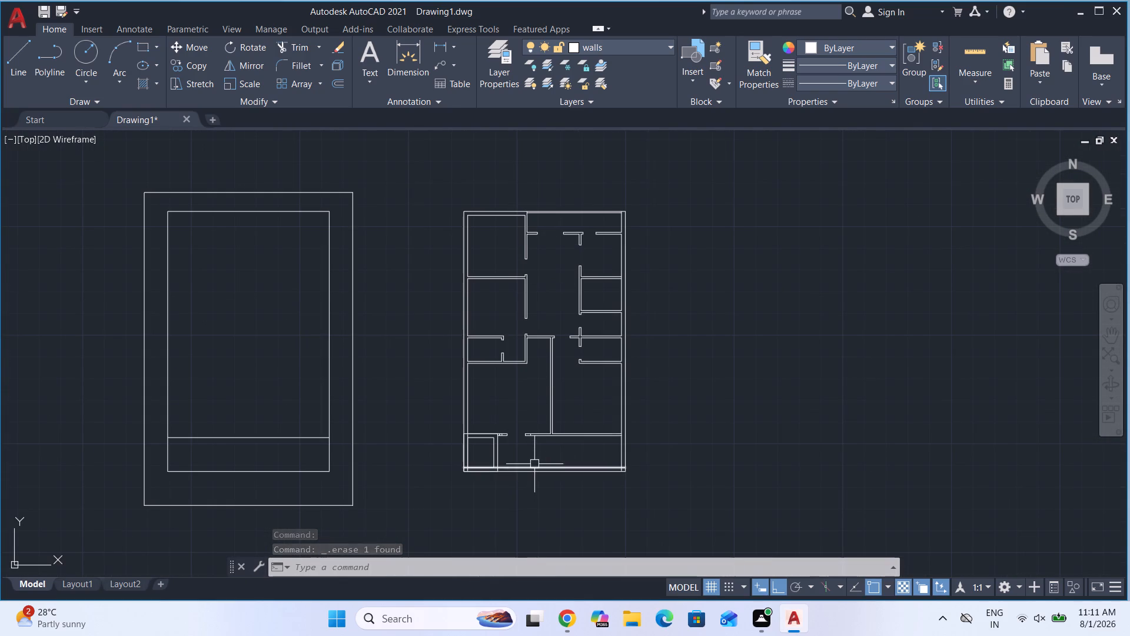
{"action": "left_click", "coordinate": [497, 63]}
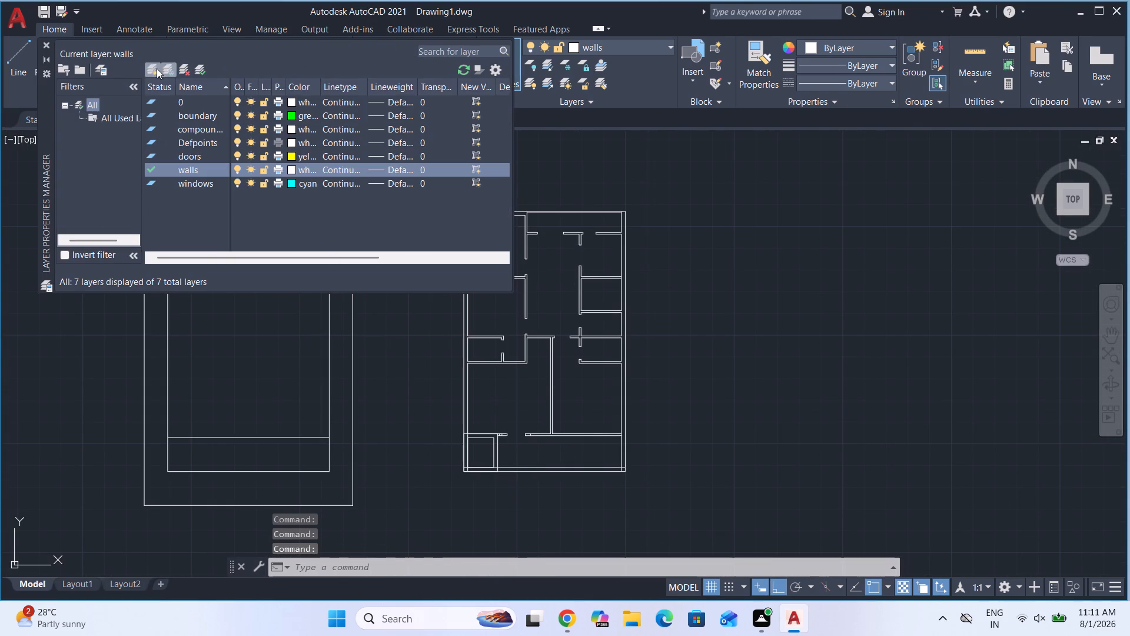
{"action": "double_click", "coordinate": [151, 68]}
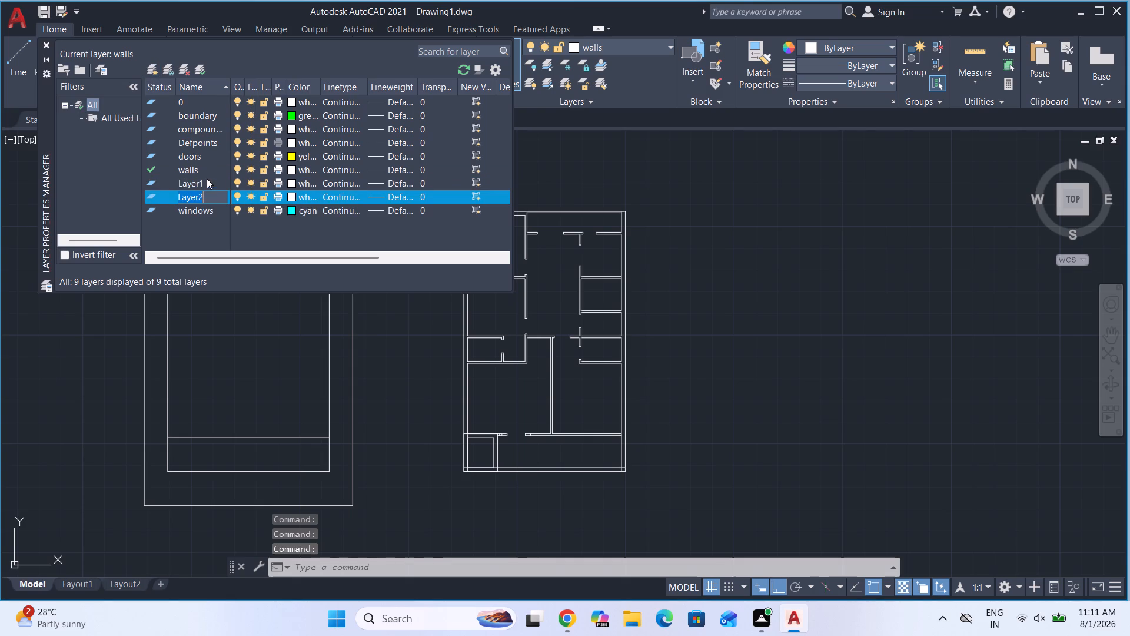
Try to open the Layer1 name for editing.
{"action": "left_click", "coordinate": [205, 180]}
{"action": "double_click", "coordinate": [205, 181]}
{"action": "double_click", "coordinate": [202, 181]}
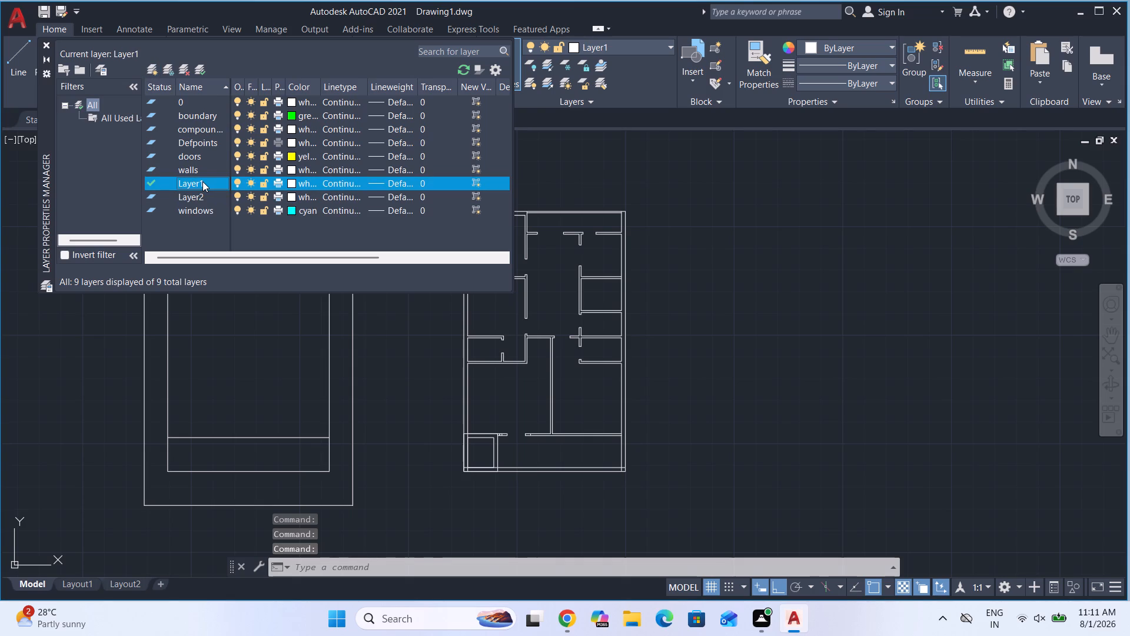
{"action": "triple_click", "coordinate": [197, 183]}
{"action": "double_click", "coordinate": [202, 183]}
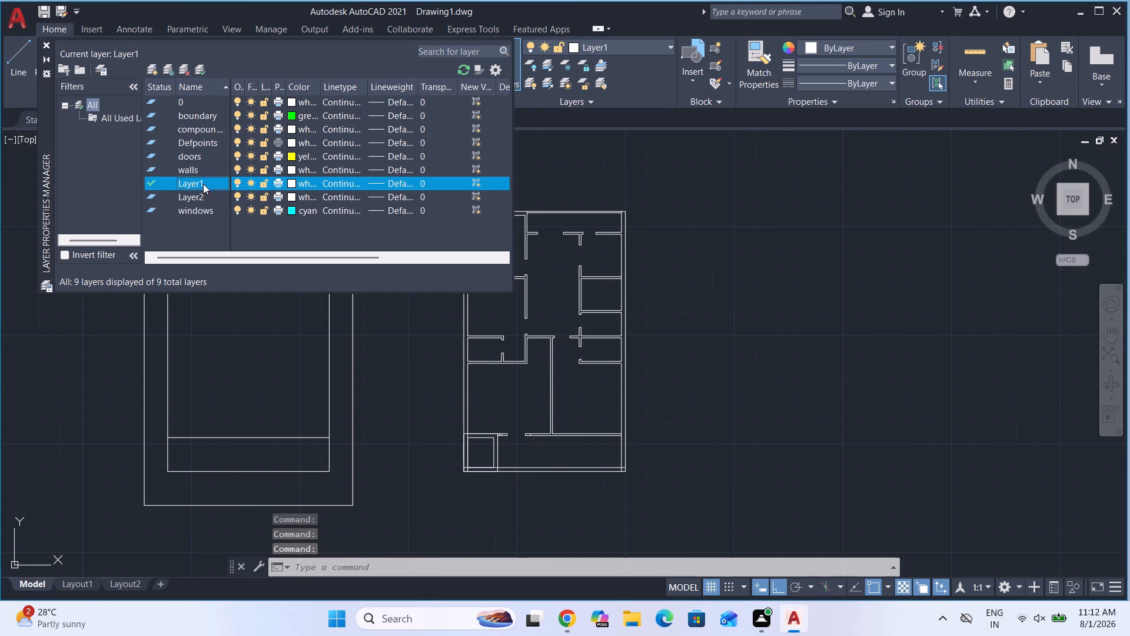
Make Layer2 the current layer and rename it stairs.
{"action": "left_click", "coordinate": [203, 197]}
{"action": "double_click", "coordinate": [203, 197]}
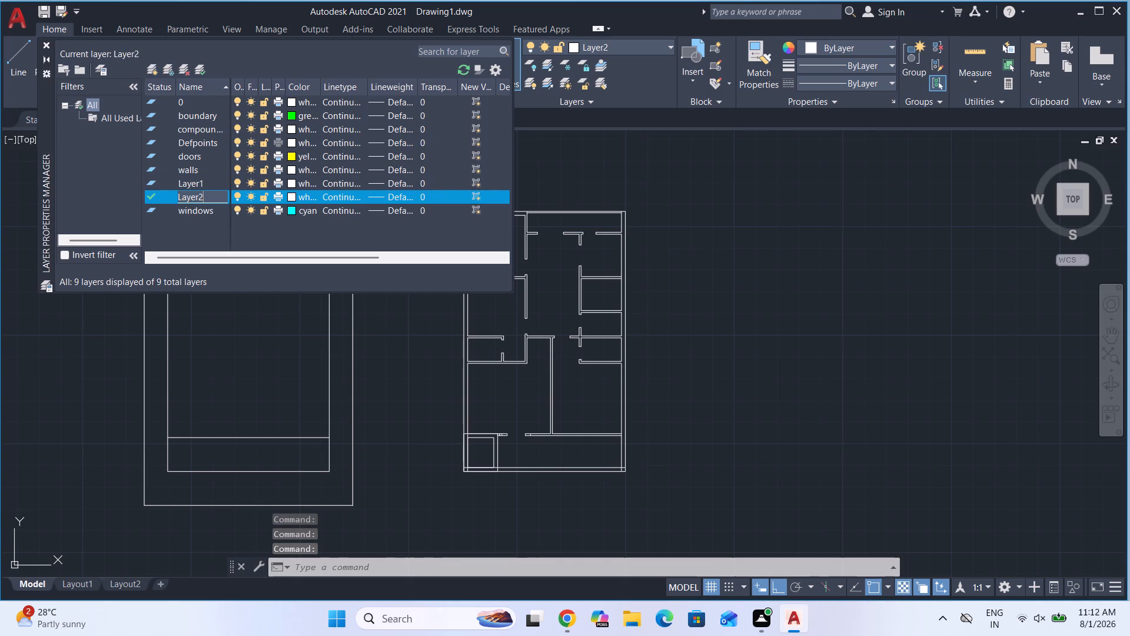
{"action": "left_click", "coordinate": [215, 196]}
{"action": "key", "text": "BackSpace"}
{"action": "key", "text": "BackSpace"}
{"action": "key", "text": "BackSpace"}
{"action": "key", "text": "BackSpace"}
{"action": "key", "text": "BackSpace"}
{"action": "key", "text": "BackSpace"}
{"action": "key", "text": "BackSpace"}
{"action": "key", "text": "BackSpace"}
{"action": "key", "text": "BackSpace"}
{"action": "key", "text": "BackSpace"}
{"action": "key", "text": "BackSpace"}
{"action": "key", "text": "BackSpace"}
{"action": "key", "text": "BackSpace"}
{"action": "key", "text": "BackSpace"}
{"action": "type", "text": "stairs"}
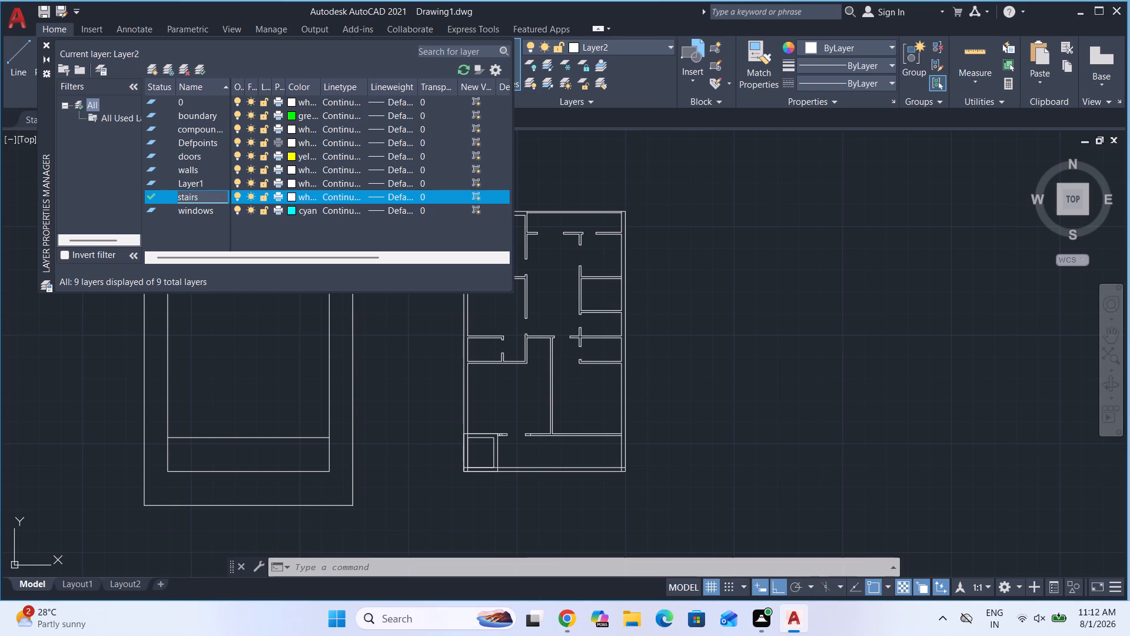
{"action": "left_click", "coordinate": [769, 311]}
{"action": "left_click", "coordinate": [842, 281]}
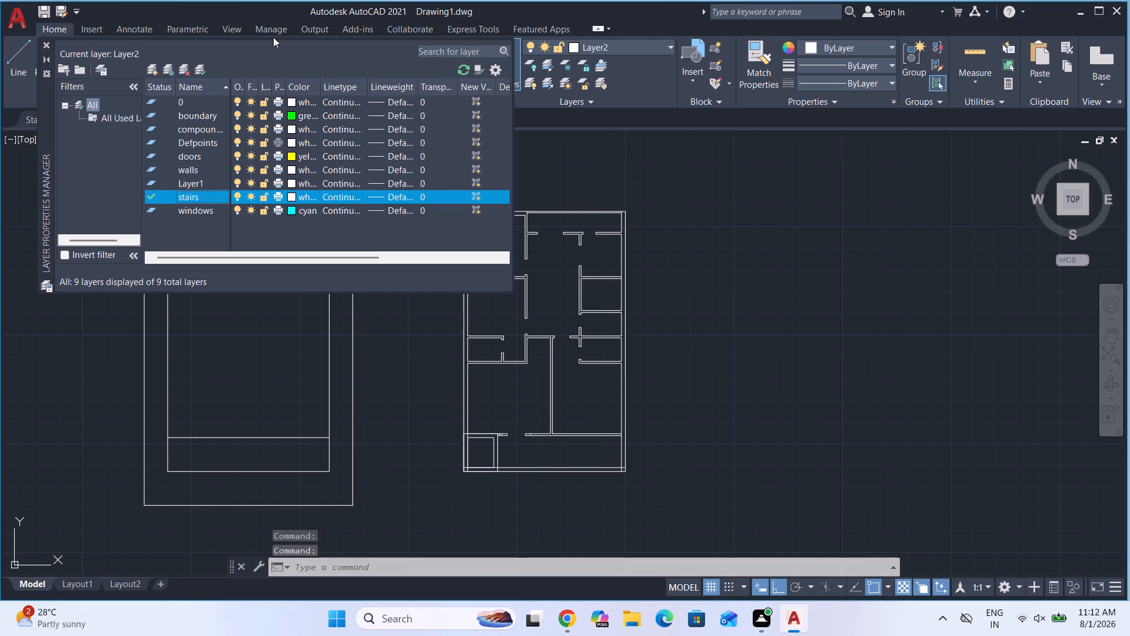
{"action": "left_click", "coordinate": [42, 41]}
{"action": "key", "text": "Escape"}
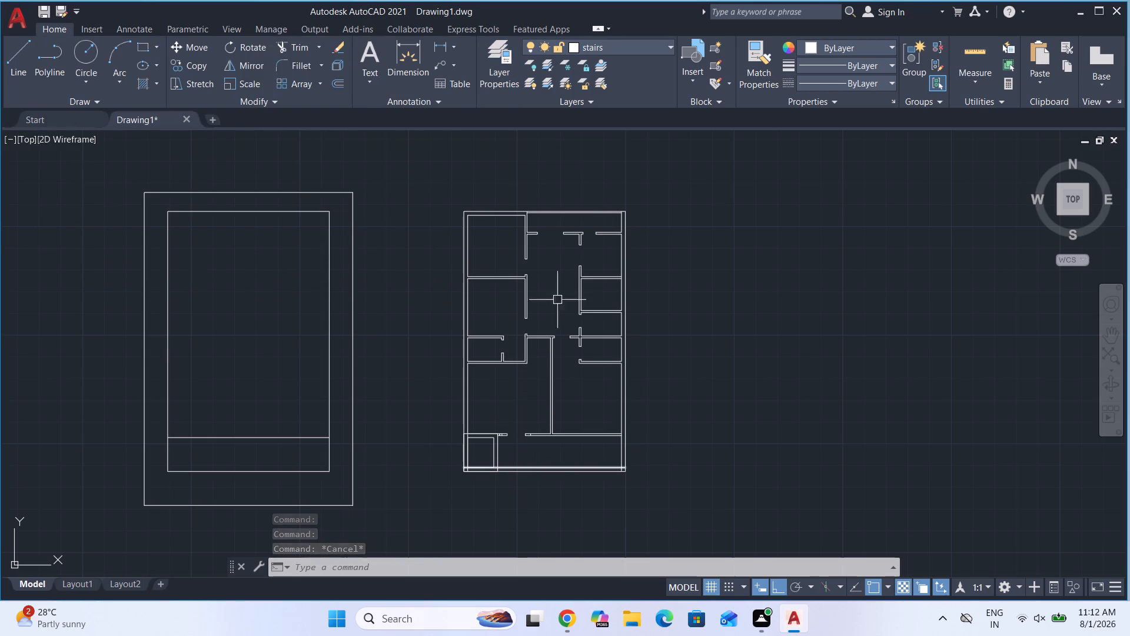
Trim the short vertical line pieces crossing the top outer wall at both upper corners of the space above the central hall.
{"action": "scroll", "coordinate": [523, 210], "scroll_direction": "up", "scroll_amount": 4}
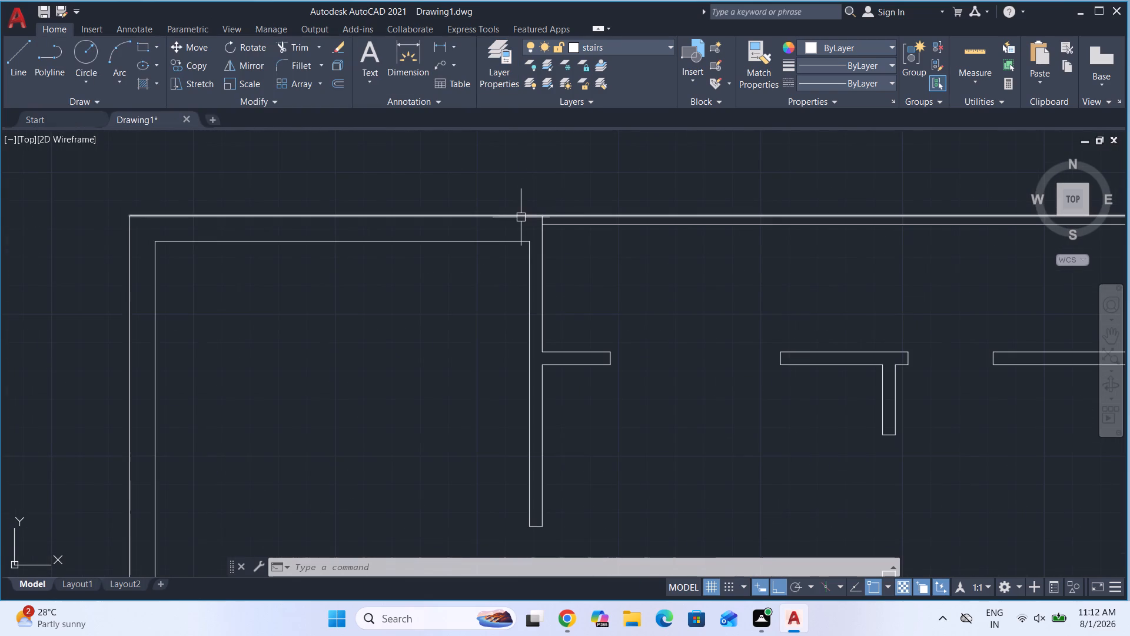
{"action": "scroll", "coordinate": [527, 223], "scroll_direction": "up", "scroll_amount": 2}
{"action": "type", "text": "tr"}
{"action": "key", "text": "Return"}
{"action": "key", "text": "Return"}
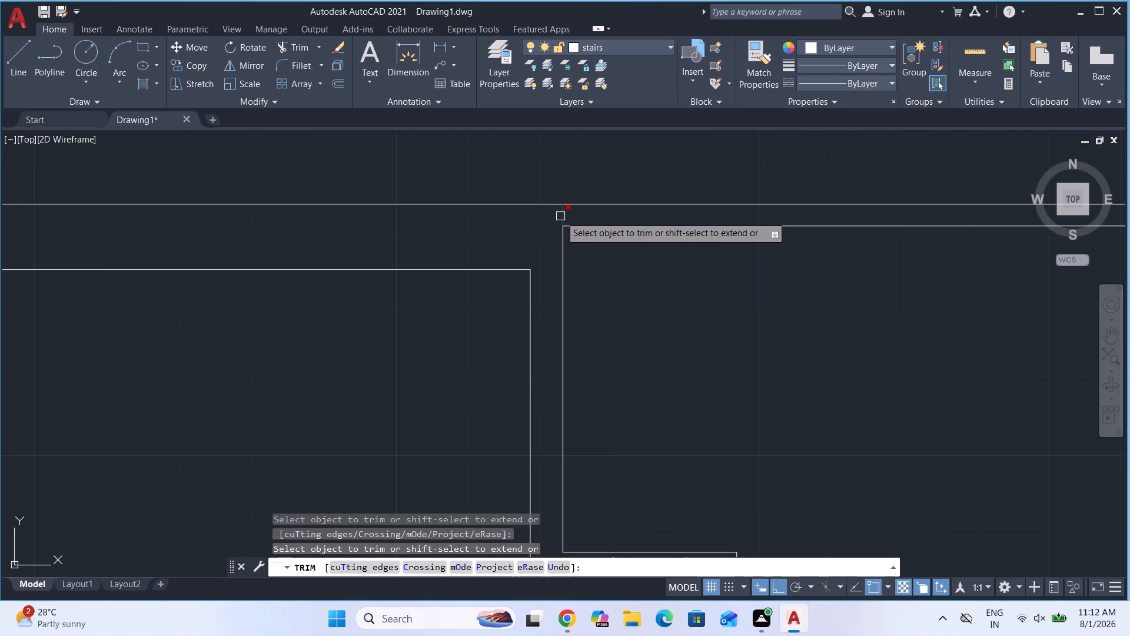
{"action": "left_click", "coordinate": [563, 216]}
{"action": "scroll", "coordinate": [421, 211], "scroll_direction": "down", "scroll_amount": 5}
{"action": "scroll", "coordinate": [599, 220], "scroll_direction": "up", "scroll_amount": 4}
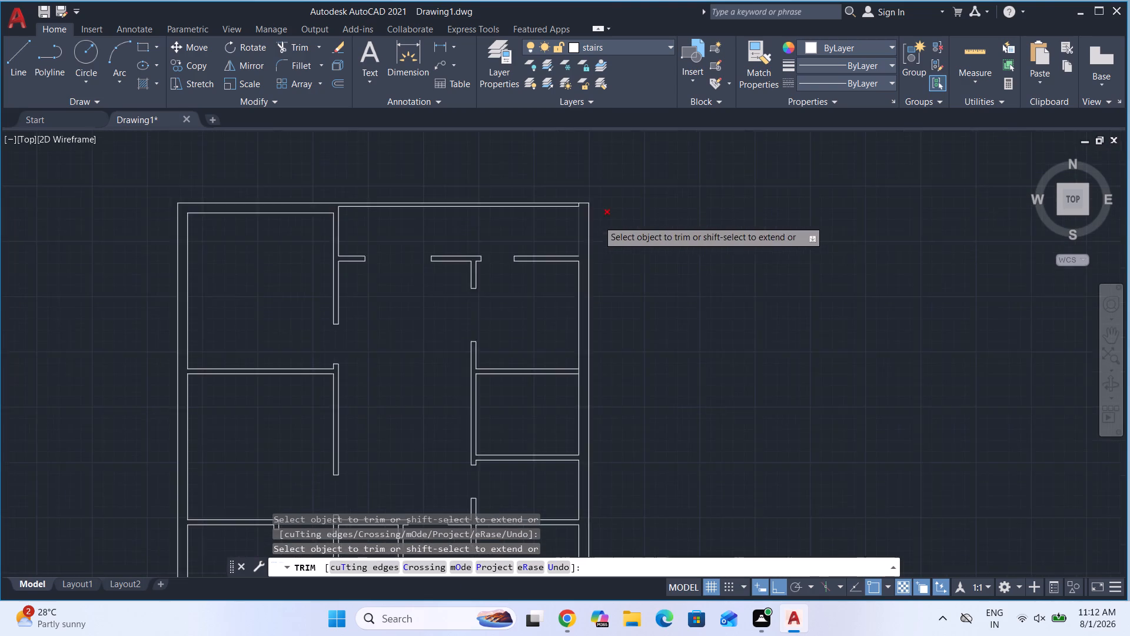
{"action": "scroll", "coordinate": [566, 189], "scroll_direction": "up", "scroll_amount": 2}
{"action": "left_click", "coordinate": [520, 179]}
{"action": "scroll", "coordinate": [579, 177], "scroll_direction": "down", "scroll_amount": 1}
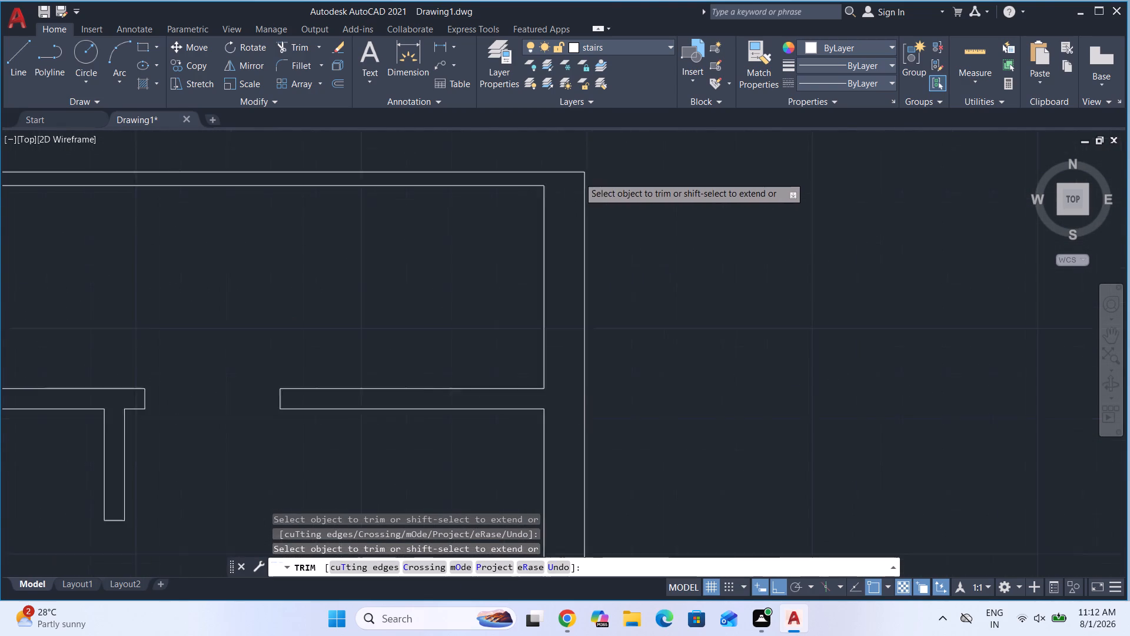
{"action": "scroll", "coordinate": [580, 175], "scroll_direction": "down", "scroll_amount": 3}
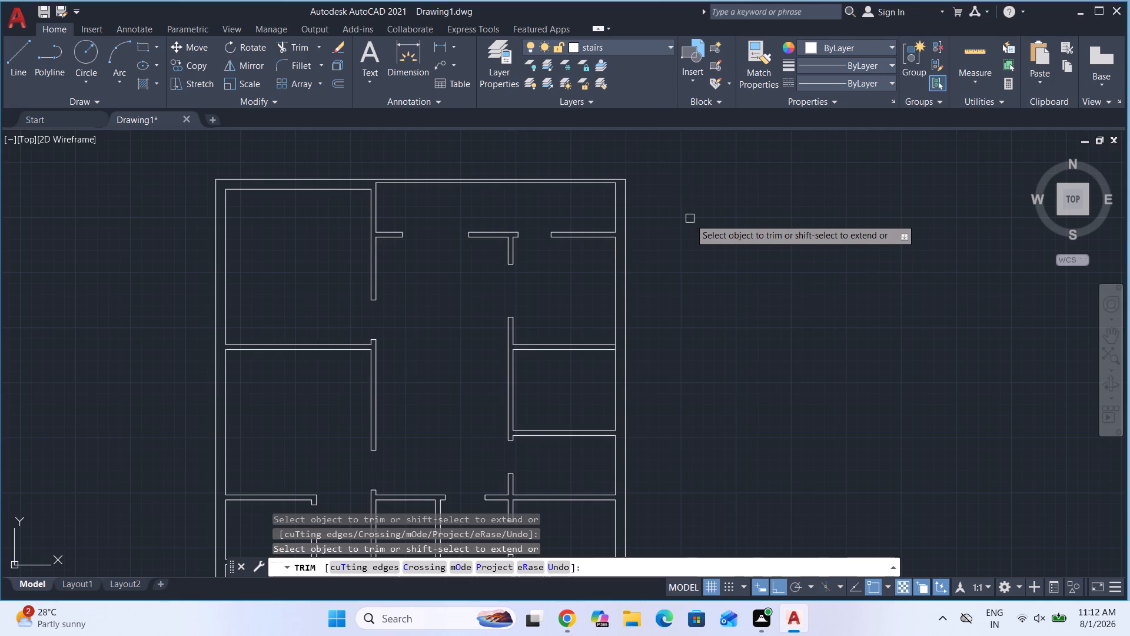
Trim the leftover cross line in the front wall's short stub beside the small bottom-left corner room.
{"action": "scroll", "coordinate": [690, 202], "scroll_direction": "down", "scroll_amount": 2}
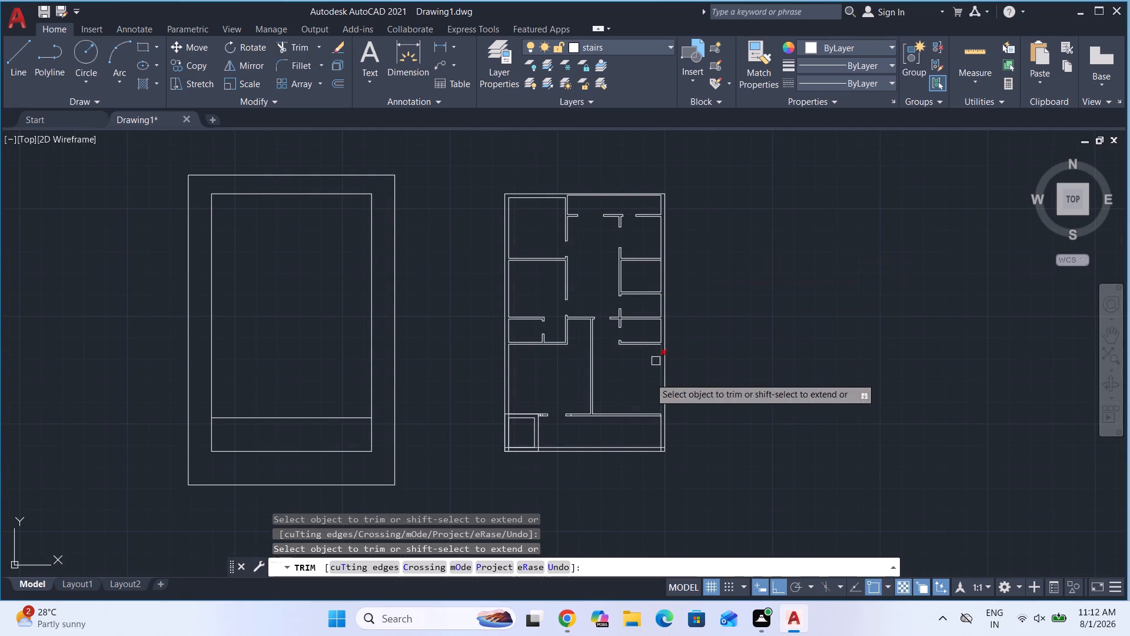
{"action": "scroll", "coordinate": [552, 428], "scroll_direction": "up", "scroll_amount": 4}
{"action": "scroll", "coordinate": [487, 376], "scroll_direction": "up", "scroll_amount": 2}
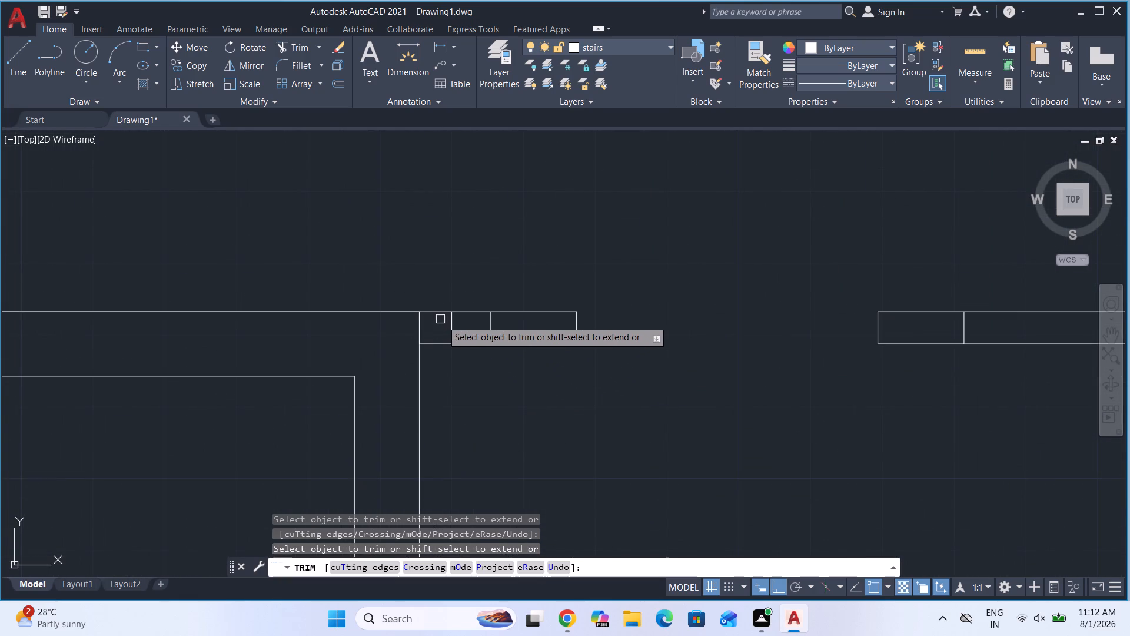
{"action": "left_click", "coordinate": [493, 326]}
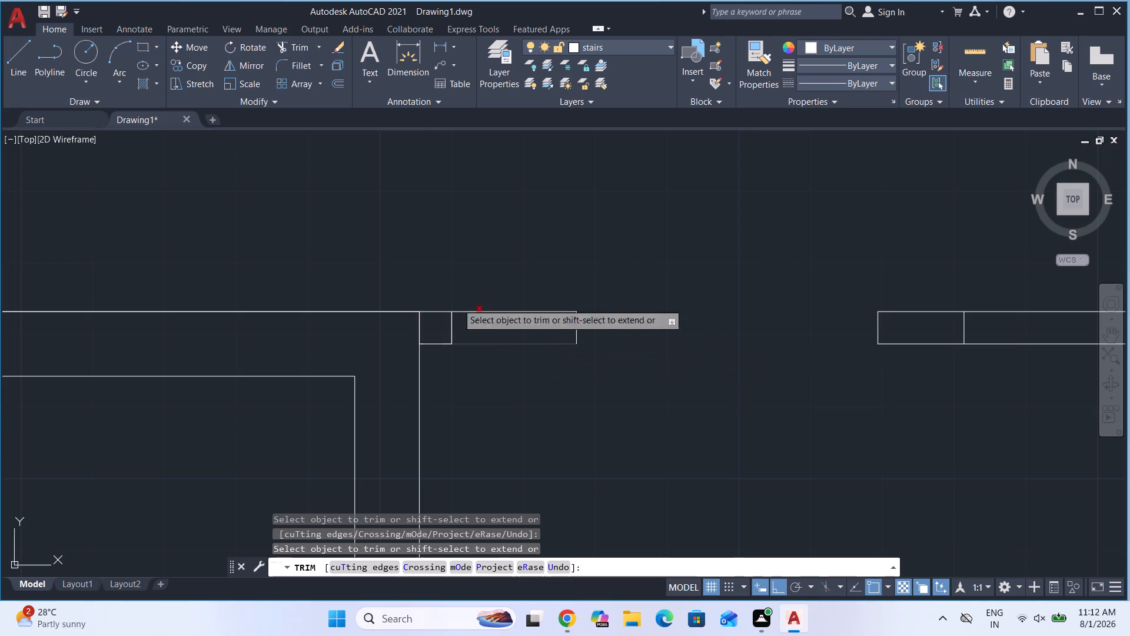
{"action": "scroll", "coordinate": [496, 234], "scroll_direction": "down", "scroll_amount": 1}
{"action": "scroll", "coordinate": [564, 280], "scroll_direction": "down", "scroll_amount": 2}
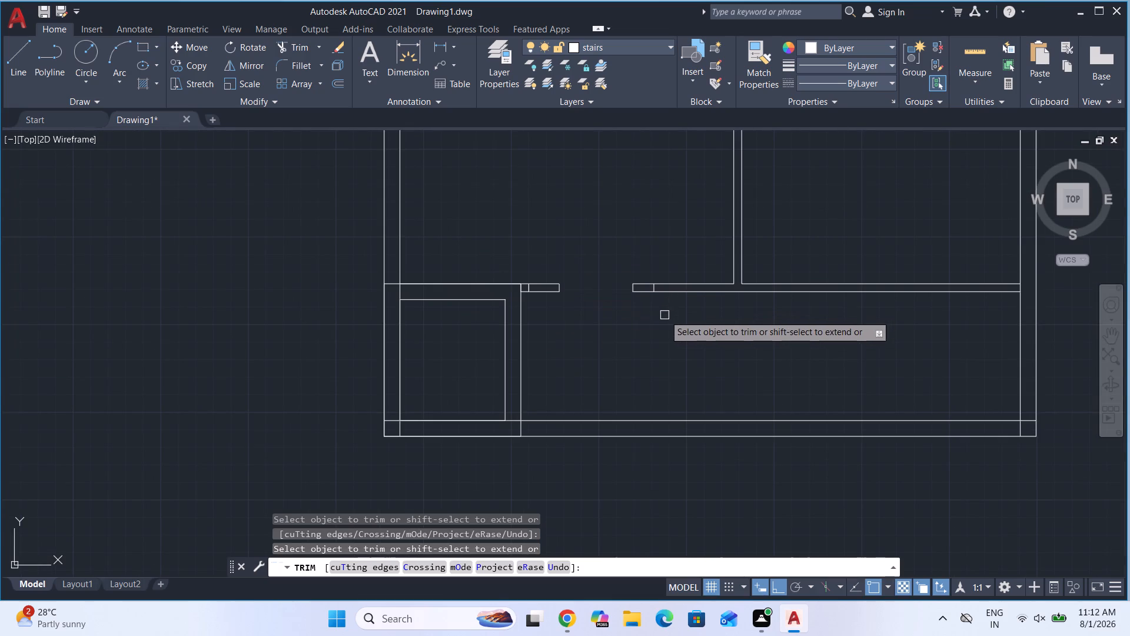
{"action": "key", "text": "Escape"}
{"action": "key", "text": "Escape"}
{"action": "key", "text": "Escape"}
{"action": "key", "text": "Escape"}
Examine the front wall opening beside the small corner room and the overall house plan.
{"action": "scroll", "coordinate": [583, 406], "scroll_direction": "down", "scroll_amount": 2}
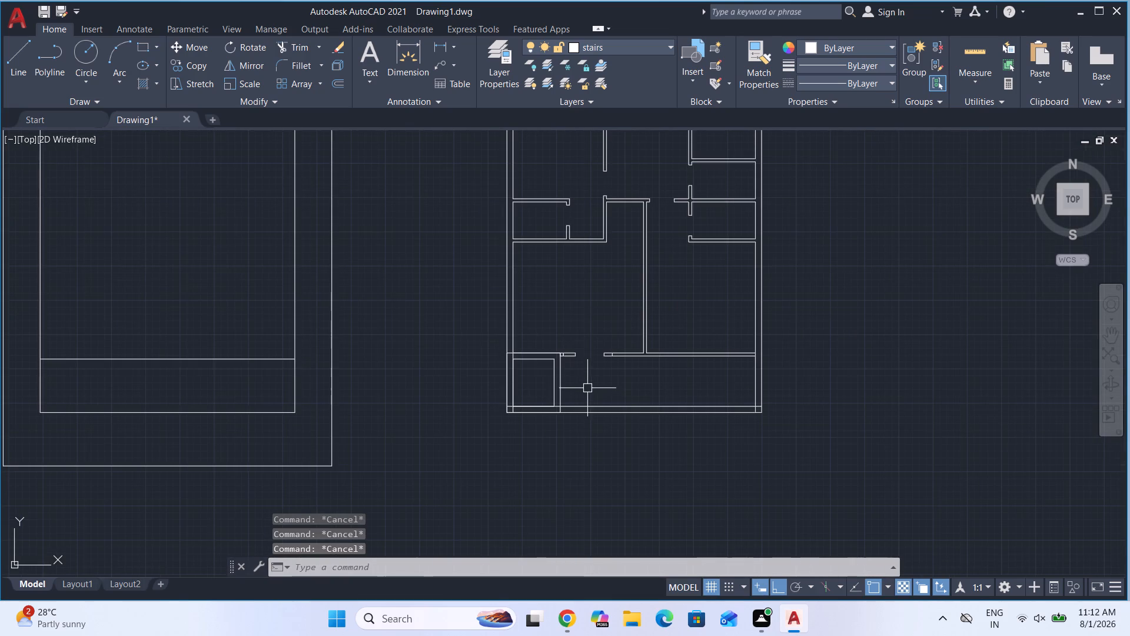
{"action": "scroll", "coordinate": [551, 350], "scroll_direction": "up", "scroll_amount": 3}
{"action": "scroll", "coordinate": [629, 365], "scroll_direction": "up", "scroll_amount": 1}
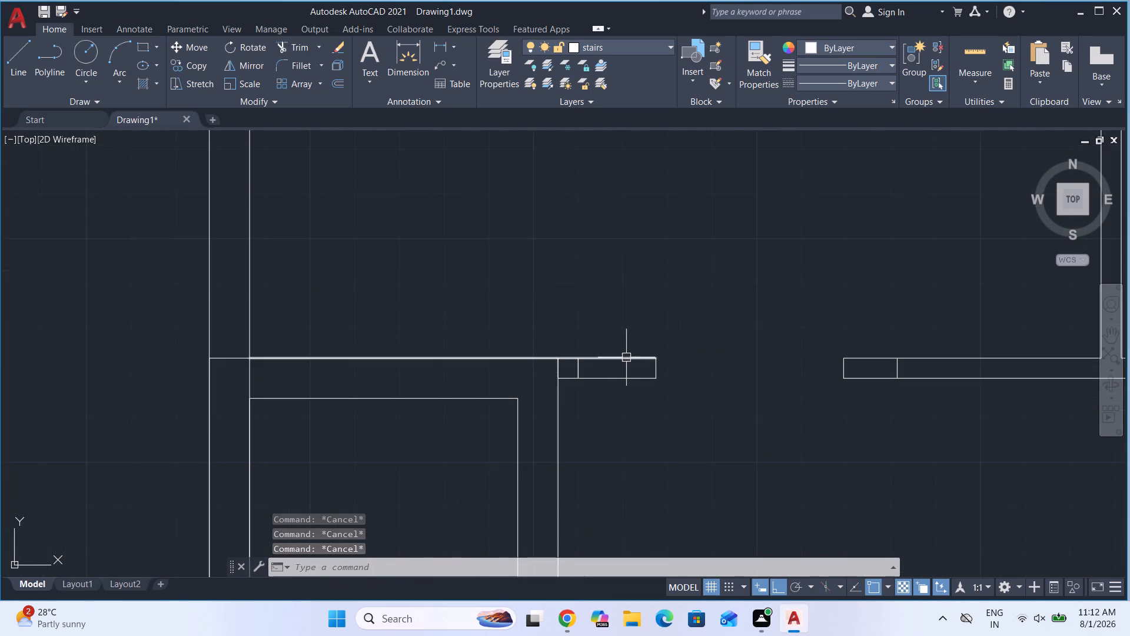
{"action": "scroll", "coordinate": [622, 347], "scroll_direction": "down", "scroll_amount": 2}
{"action": "scroll", "coordinate": [530, 426], "scroll_direction": "down", "scroll_amount": 1}
{"action": "scroll", "coordinate": [619, 415], "scroll_direction": "down", "scroll_amount": 1}
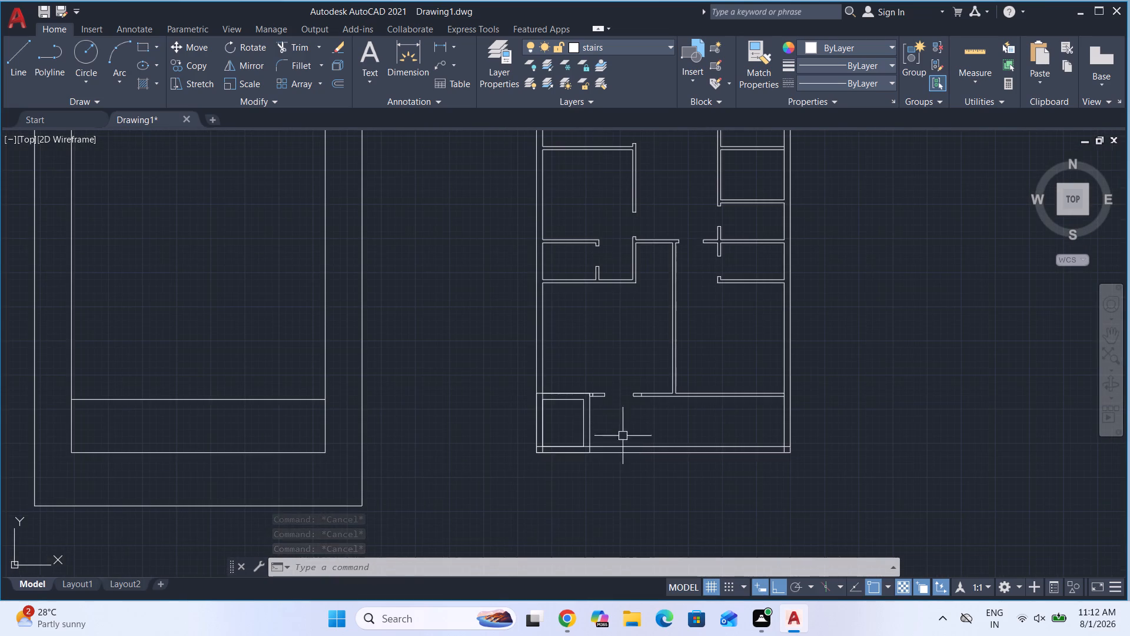
{"action": "scroll", "coordinate": [636, 452], "scroll_direction": "down", "scroll_amount": 1}
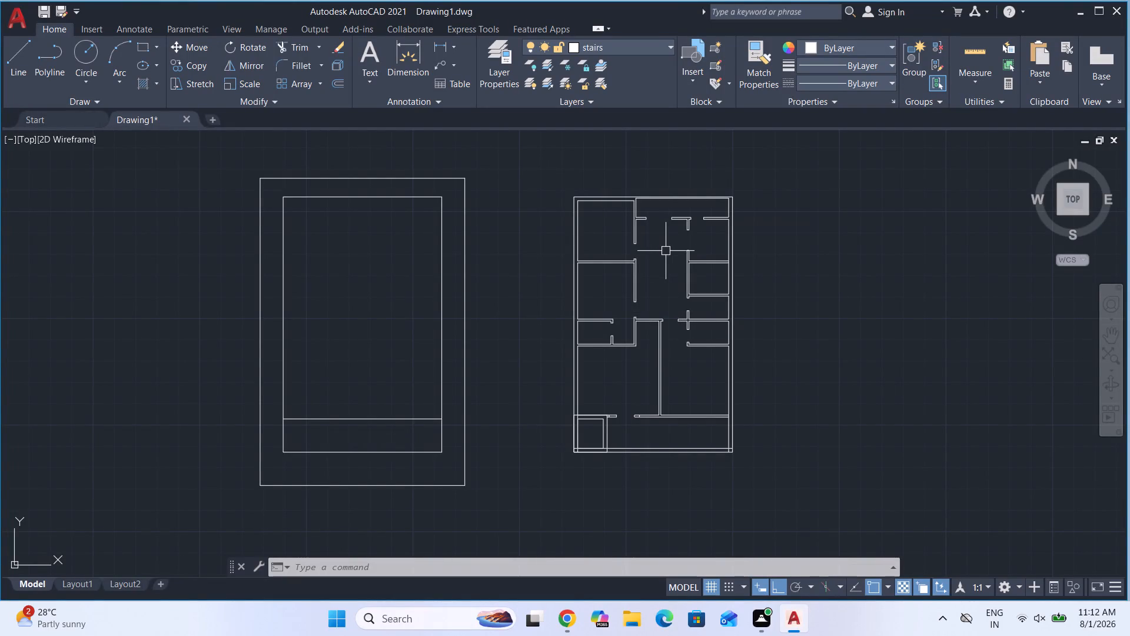
{"action": "key", "text": "Escape"}
{"action": "key", "text": "Escape"}
{"action": "key", "text": "Escape"}
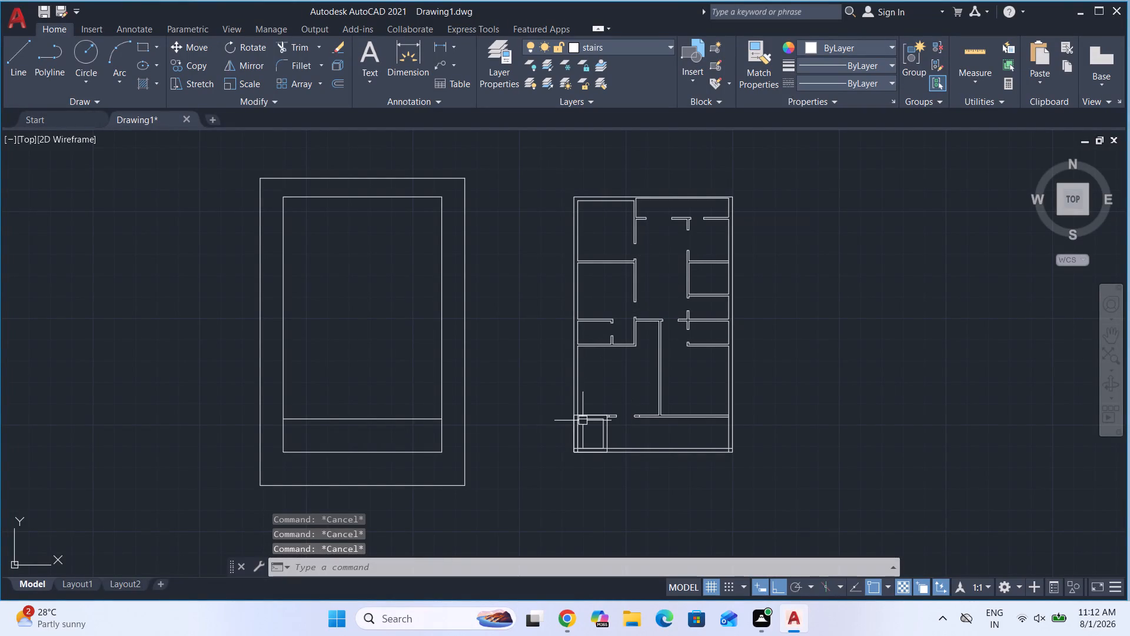
Delete the horizontal line crossing the lower part of the inner rectangle in the plot outline drawing.
{"action": "left_click", "coordinate": [411, 420]}
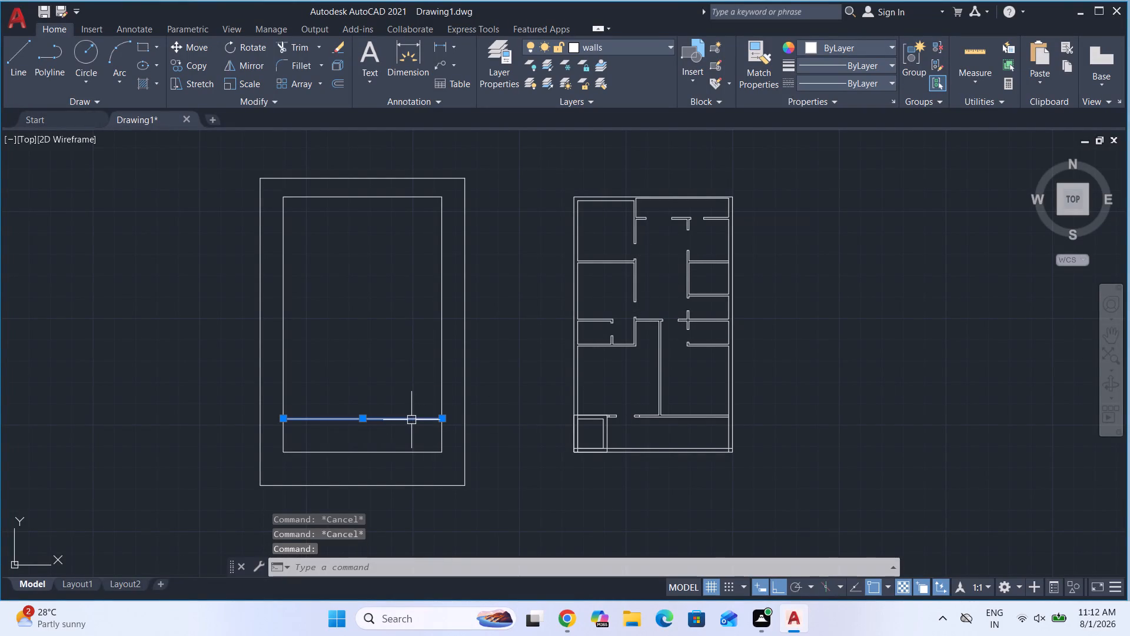
{"action": "key", "text": "Delete"}
Trim the leftover wall lines crossing the top-left, bottom-left and bottom-right wall corners of the small bottom-left corner room.
{"action": "scroll", "coordinate": [473, 397], "scroll_direction": "down", "scroll_amount": 1}
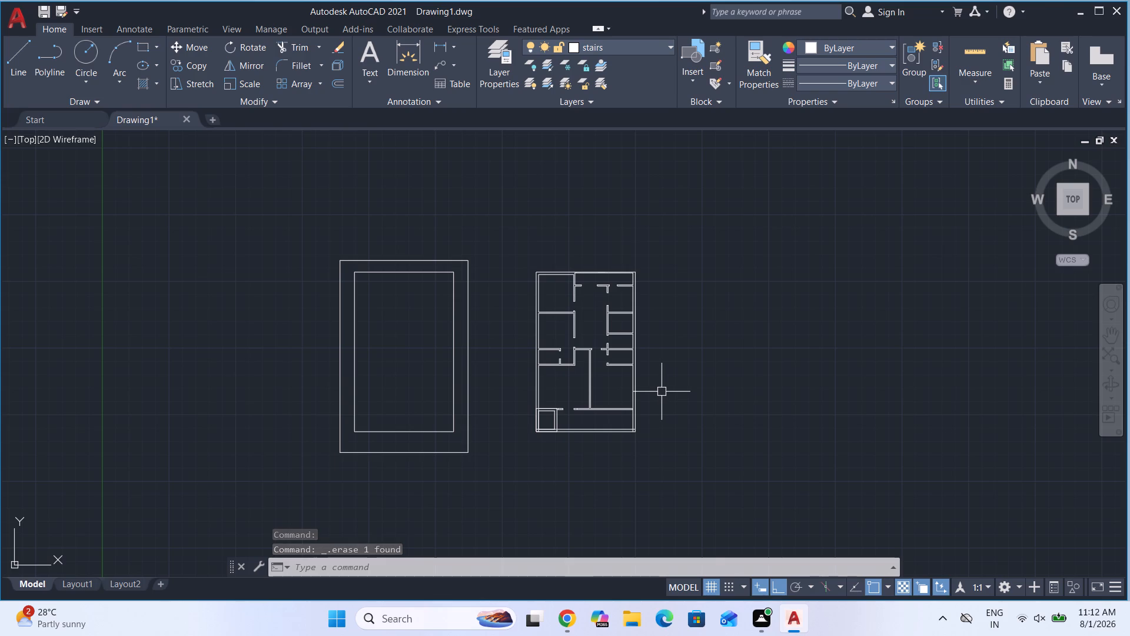
{"action": "scroll", "coordinate": [620, 432], "scroll_direction": "up", "scroll_amount": 2}
{"action": "scroll", "coordinate": [505, 422], "scroll_direction": "up", "scroll_amount": 2}
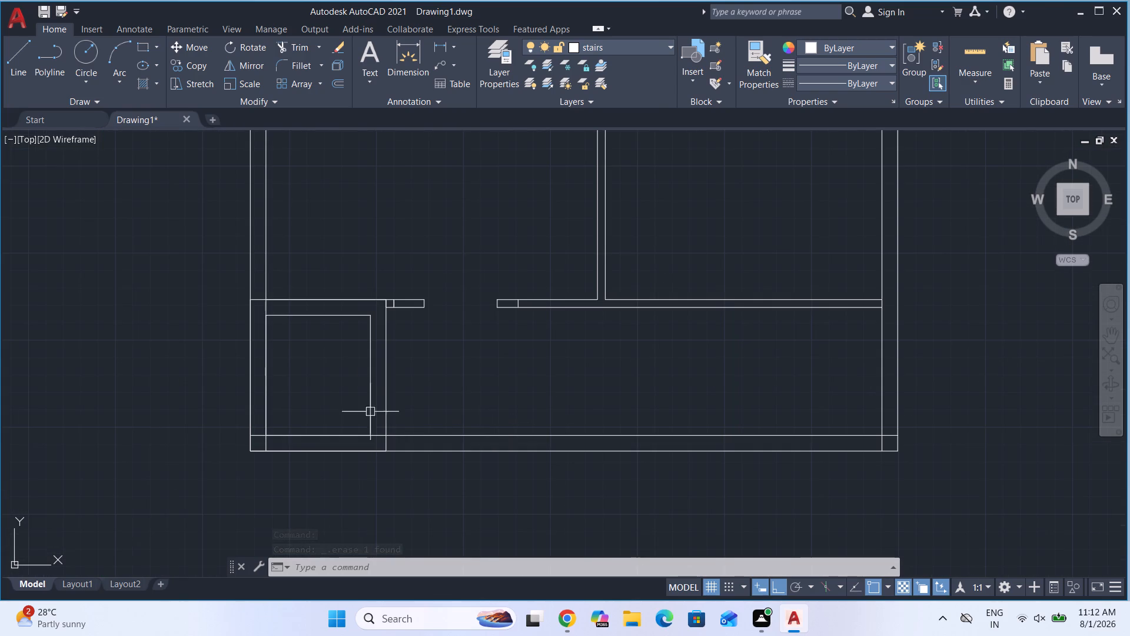
{"action": "key", "text": "t"}
{"action": "key", "text": "r"}
{"action": "key", "text": "Return"}
{"action": "key", "text": "Return"}
{"action": "scroll", "coordinate": [264, 304], "scroll_direction": "up", "scroll_amount": 3}
{"action": "left_click", "coordinate": [270, 314]}
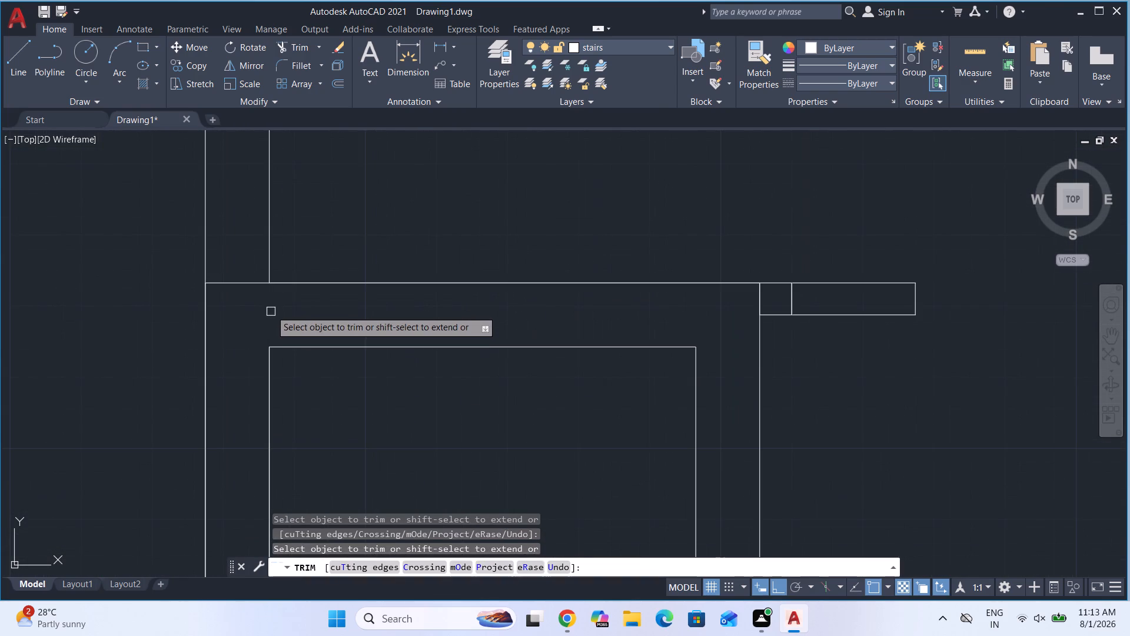
{"action": "scroll", "coordinate": [272, 308], "scroll_direction": "down", "scroll_amount": 2}
{"action": "scroll", "coordinate": [369, 296], "scroll_direction": "down", "scroll_amount": 1}
{"action": "scroll", "coordinate": [308, 454], "scroll_direction": "up", "scroll_amount": 3}
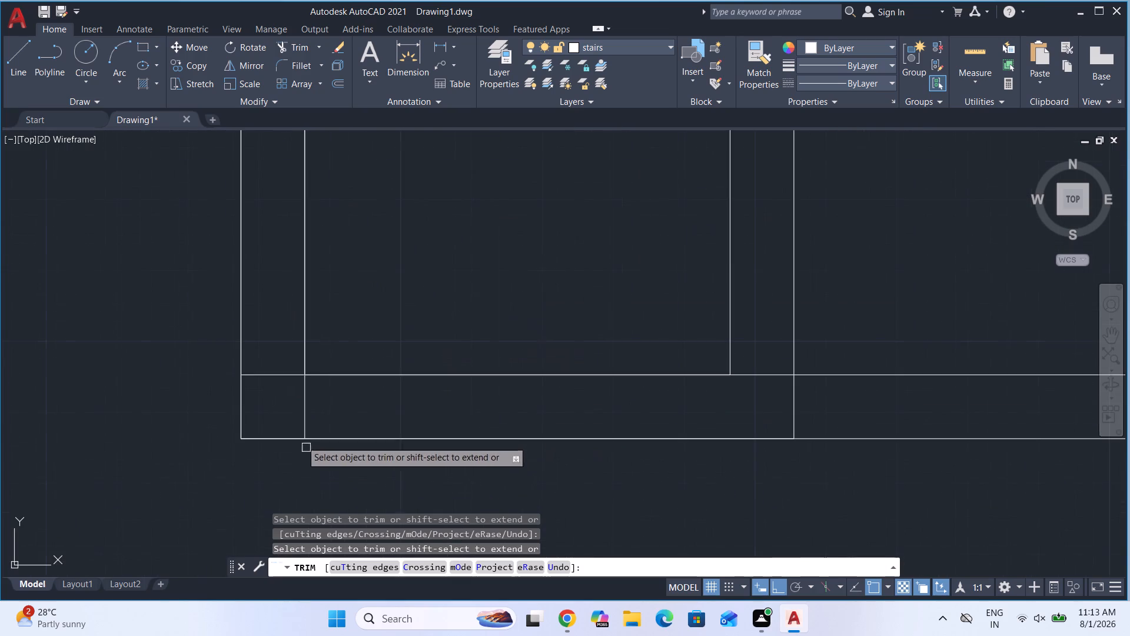
{"action": "left_click", "coordinate": [272, 359]}
{"action": "left_click", "coordinate": [316, 412]}
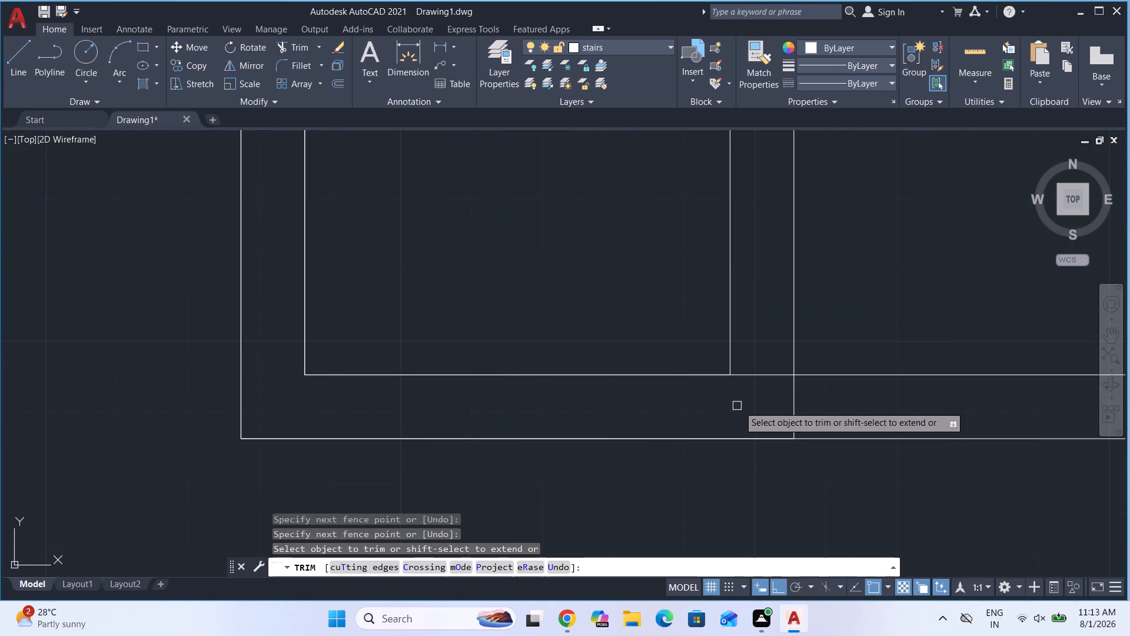
{"action": "left_click_drag", "start_coordinate": [767, 398], "coordinate": [769, 390]}
{"action": "left_click", "coordinate": [762, 352]}
{"action": "scroll", "coordinate": [677, 425], "scroll_direction": "down", "scroll_amount": 4}
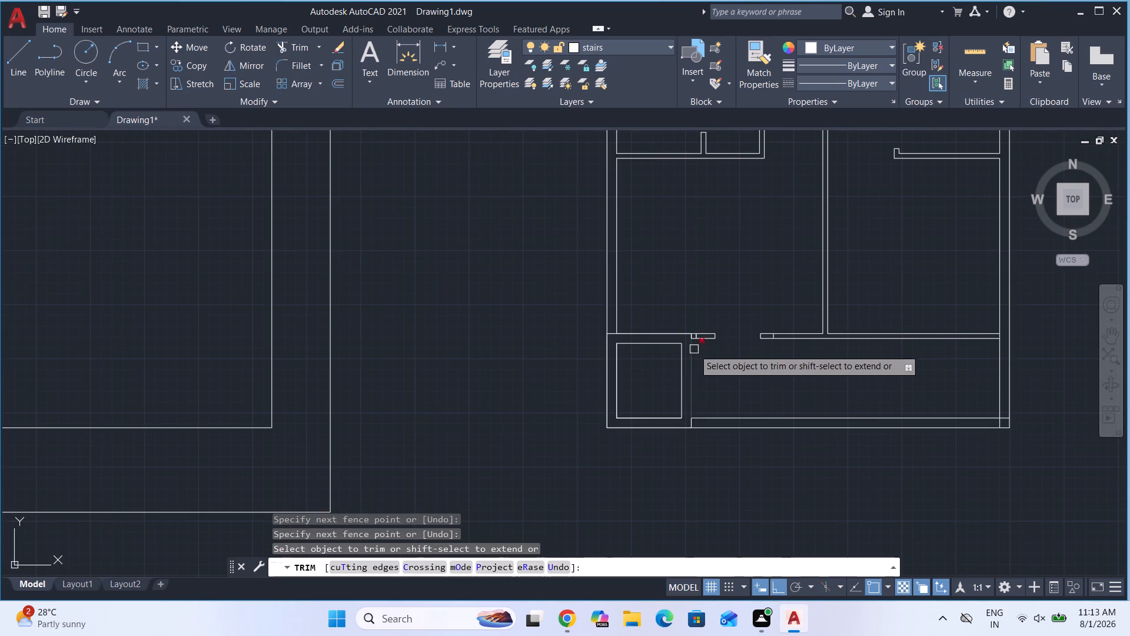
Trim the overlapping vertical segments where the small corner room's right wall meets the short front wall stub.
{"action": "scroll", "coordinate": [703, 336], "scroll_direction": "up", "scroll_amount": 5}
{"action": "left_click", "coordinate": [575, 334]}
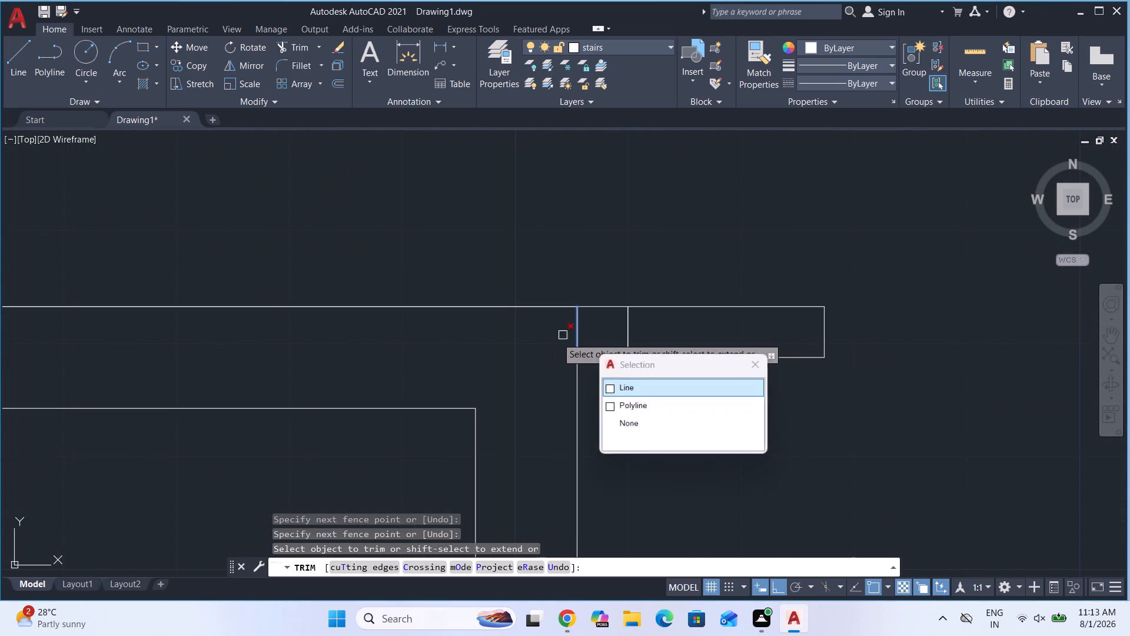
{"action": "left_click", "coordinate": [632, 391]}
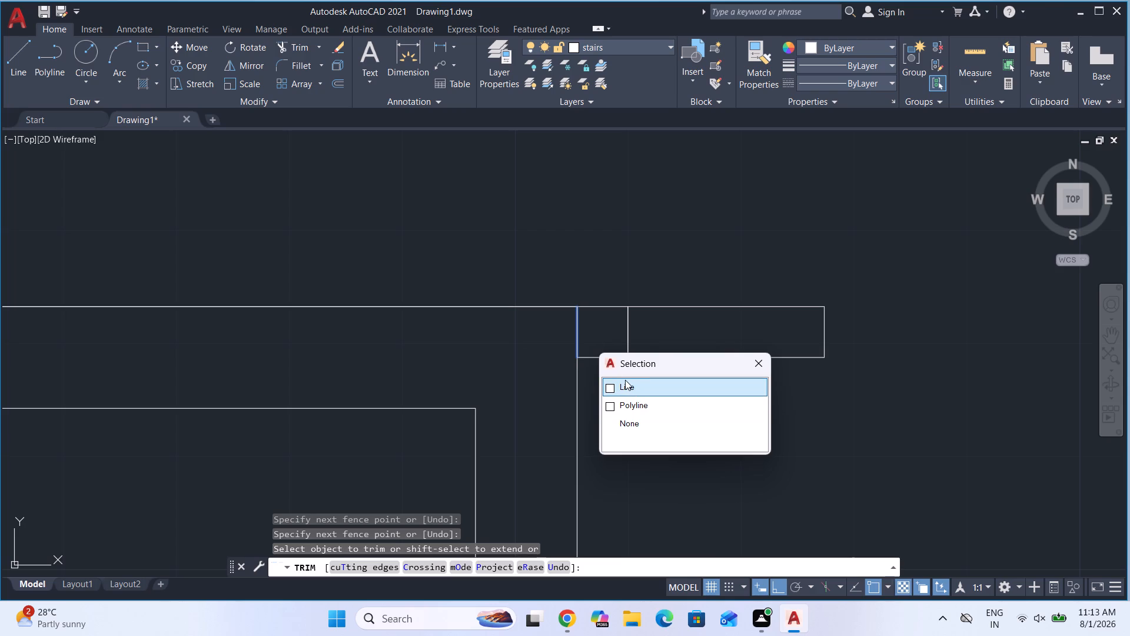
{"action": "left_click", "coordinate": [630, 389]}
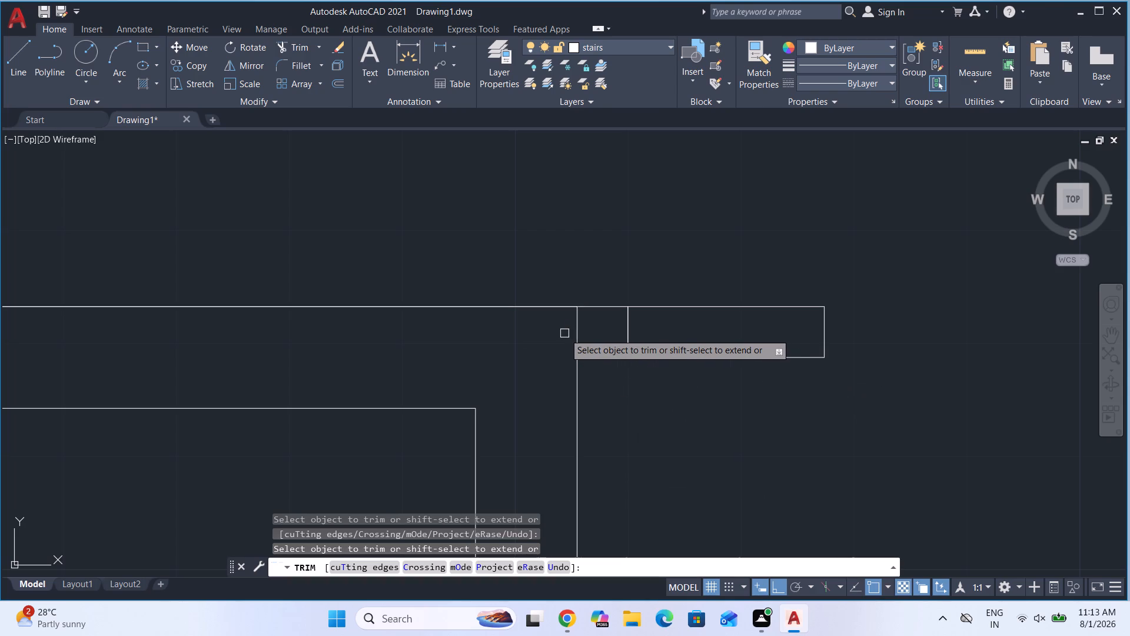
{"action": "key", "text": "Escape"}
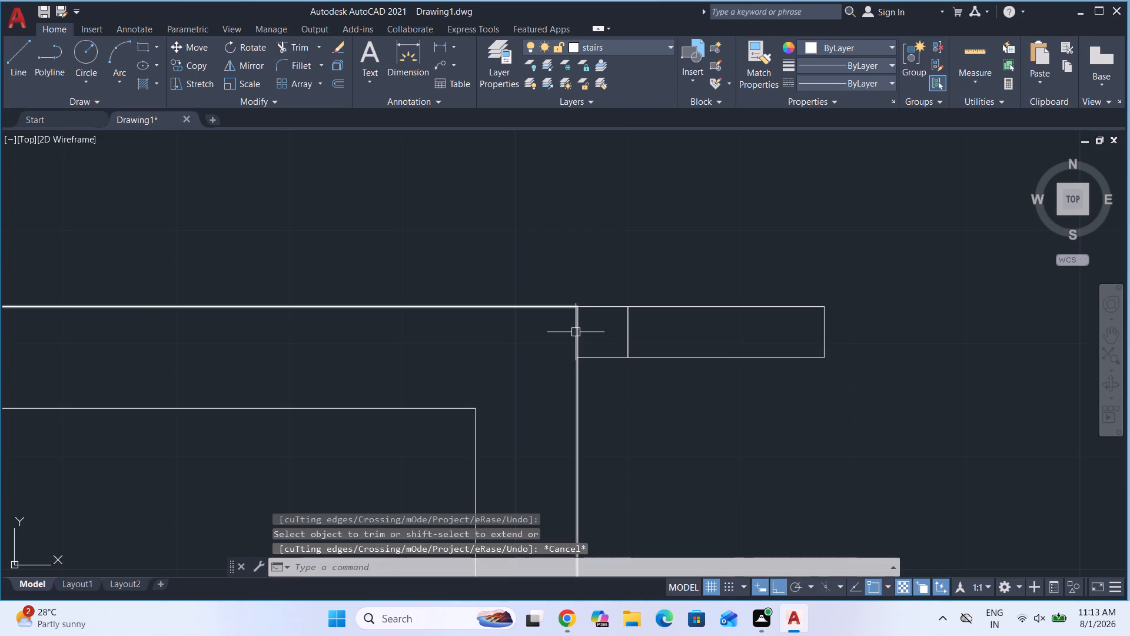
{"action": "left_click", "coordinate": [575, 332]}
{"action": "key", "text": "Escape"}
{"action": "key", "text": "Escape"}
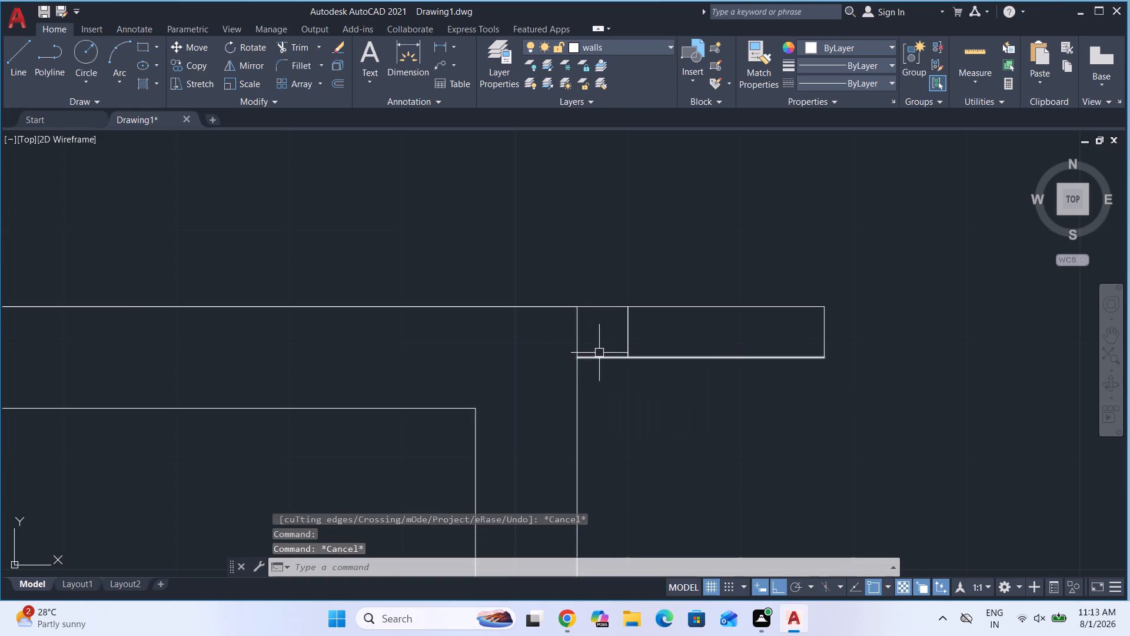
{"action": "scroll", "coordinate": [563, 306], "scroll_direction": "down", "scroll_amount": 2}
{"action": "type", "text": "tr"}
{"action": "key", "text": "Return"}
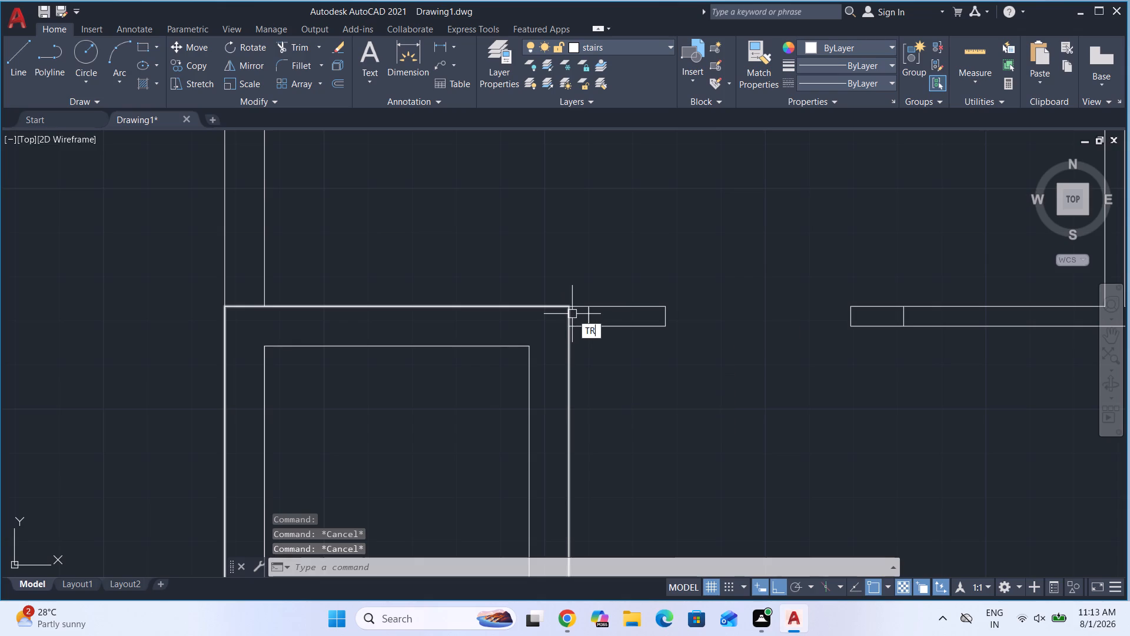
{"action": "key", "text": "Return"}
{"action": "scroll", "coordinate": [579, 323], "scroll_direction": "up", "scroll_amount": 4}
{"action": "left_click", "coordinate": [580, 310]}
{"action": "left_click", "coordinate": [510, 306]}
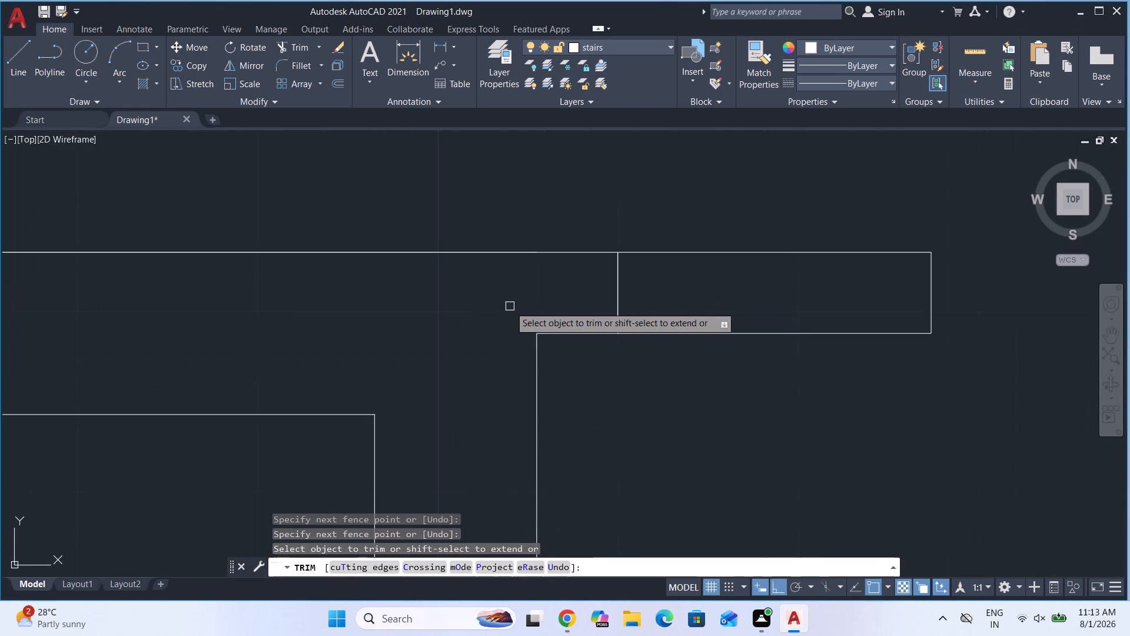
{"action": "scroll", "coordinate": [507, 303], "scroll_direction": "down", "scroll_amount": 3}
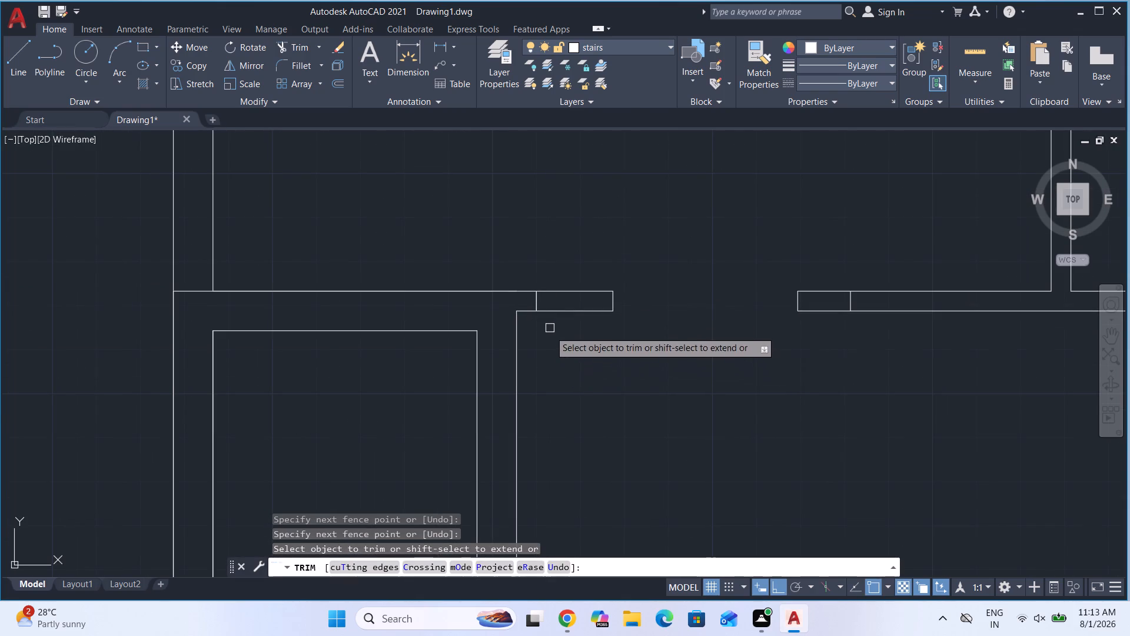
{"action": "key", "text": "Escape"}
{"action": "key", "text": "Escape"}
Check the room dimensions throughout the house plan with the quick measure tool.
{"action": "scroll", "coordinate": [579, 356], "scroll_direction": "down", "scroll_amount": 3}
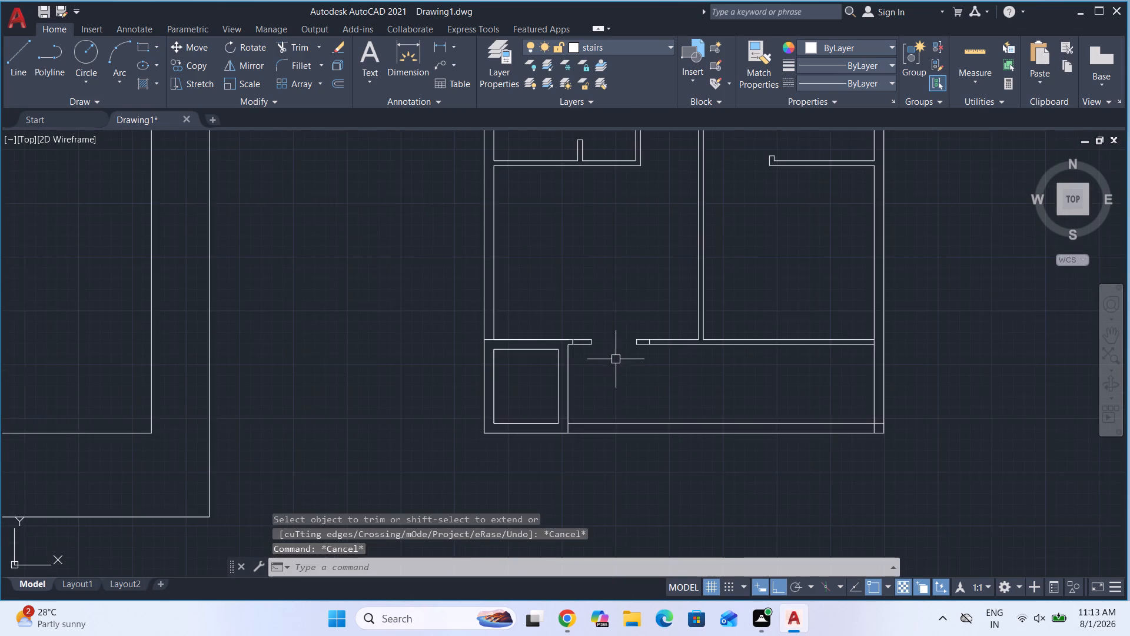
{"action": "scroll", "coordinate": [617, 364], "scroll_direction": "down", "scroll_amount": 2}
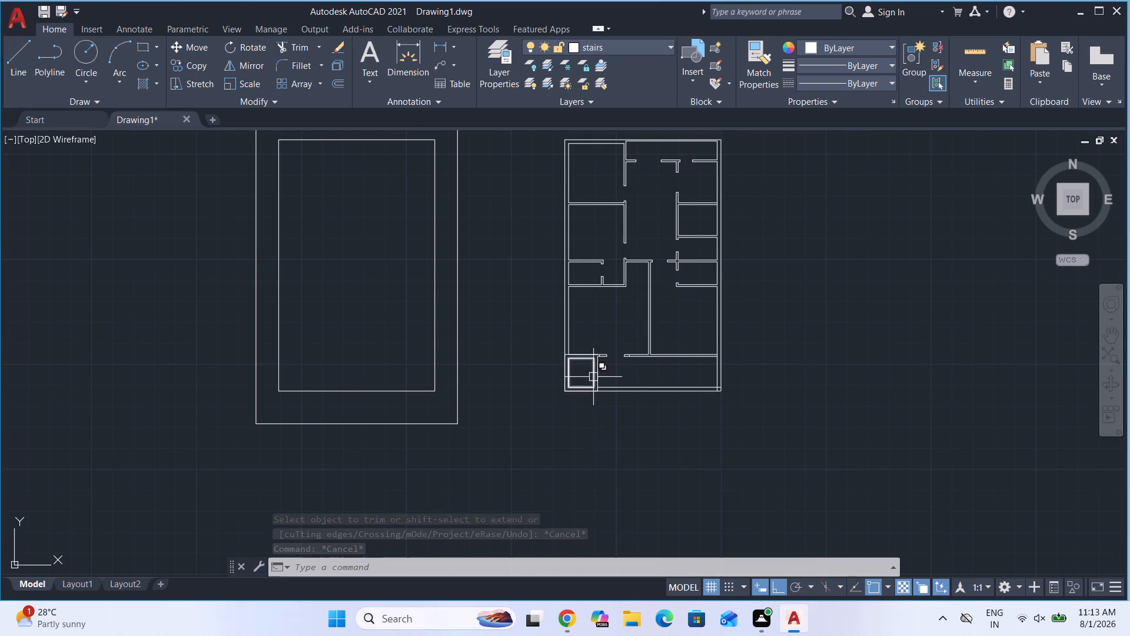
{"action": "key", "text": "Escape"}
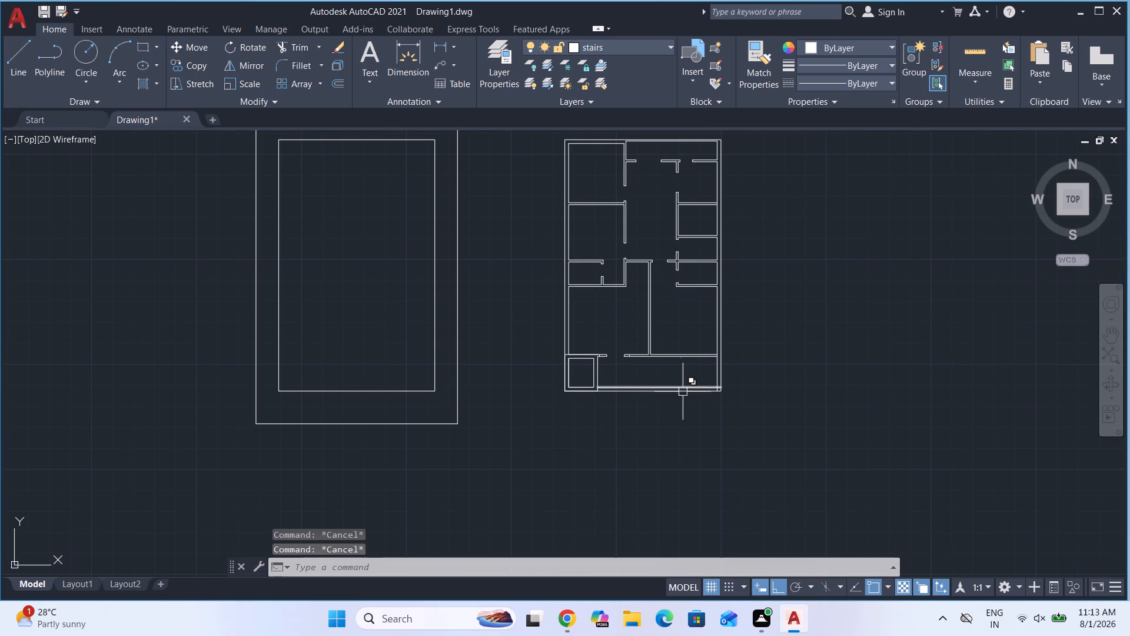
{"action": "scroll", "coordinate": [684, 417], "scroll_direction": "down", "scroll_amount": 1}
{"action": "scroll", "coordinate": [613, 240], "scroll_direction": "up", "scroll_amount": 3}
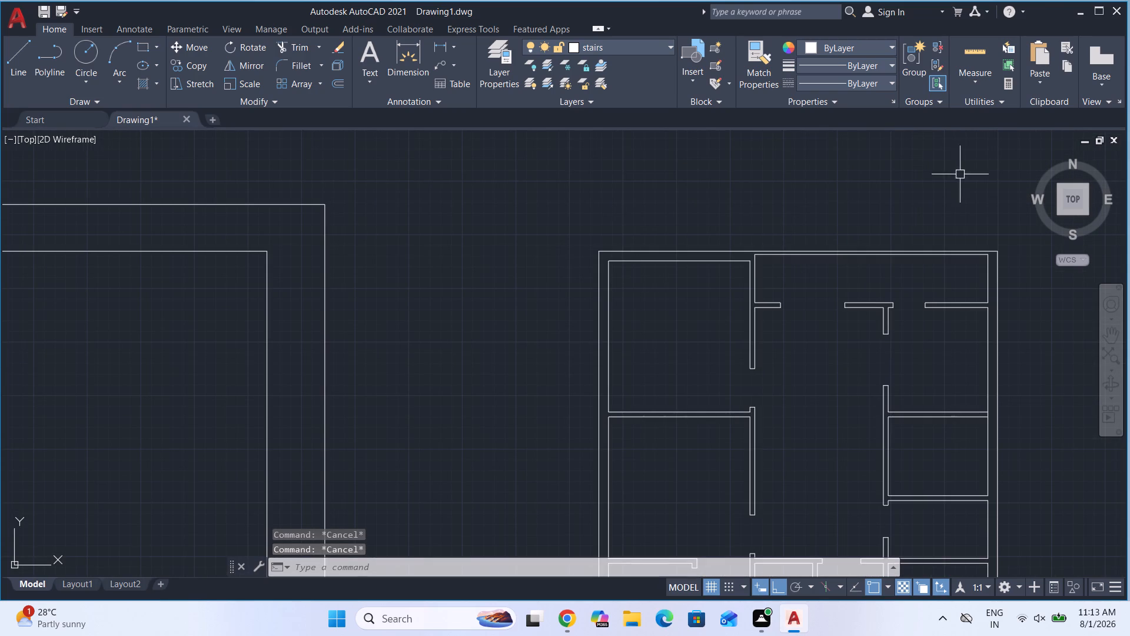
{"action": "left_click", "coordinate": [977, 85]}
{"action": "left_click", "coordinate": [991, 115]}
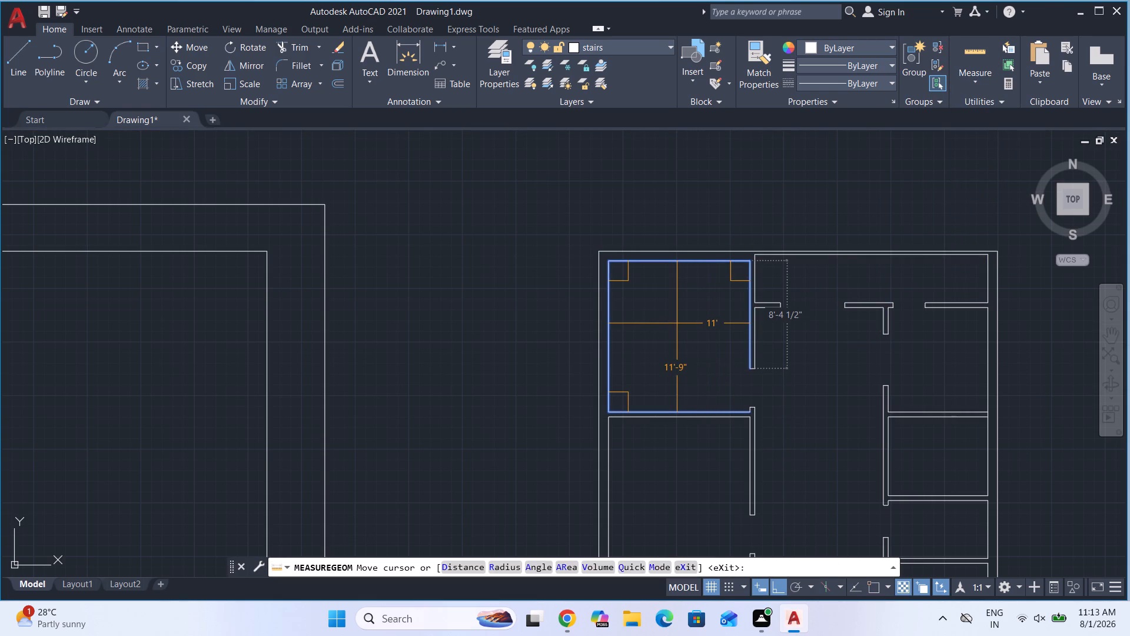
{"action": "key", "text": "Escape"}
{"action": "key", "text": "Escape"}
{"action": "key", "text": "Escape"}
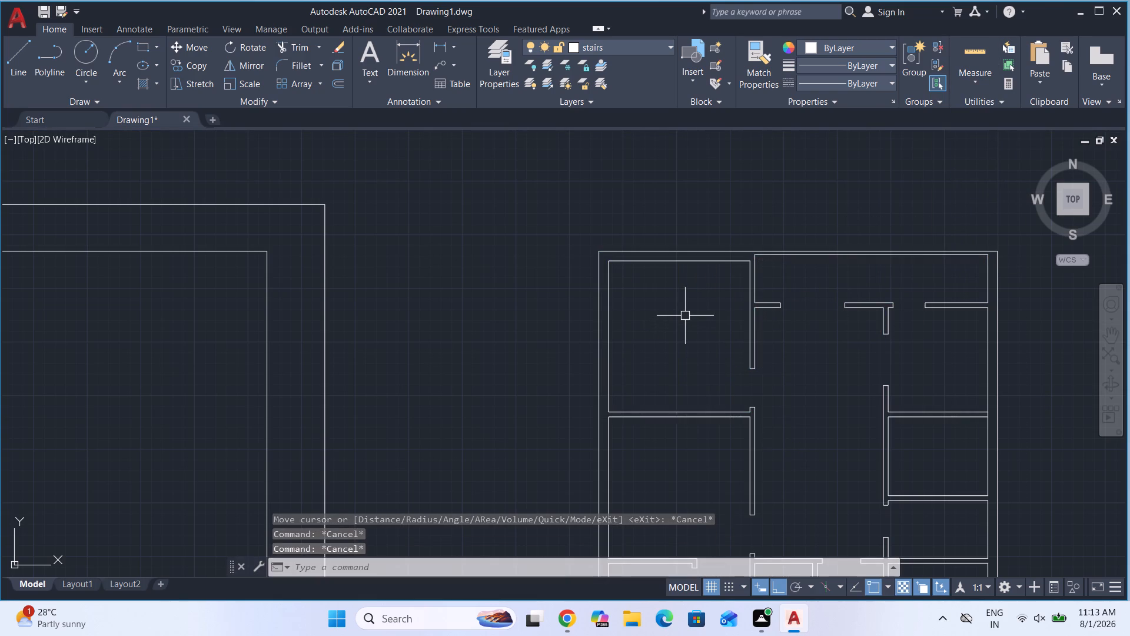
{"action": "left_click", "coordinate": [975, 81]}
{"action": "left_click", "coordinate": [985, 112]}
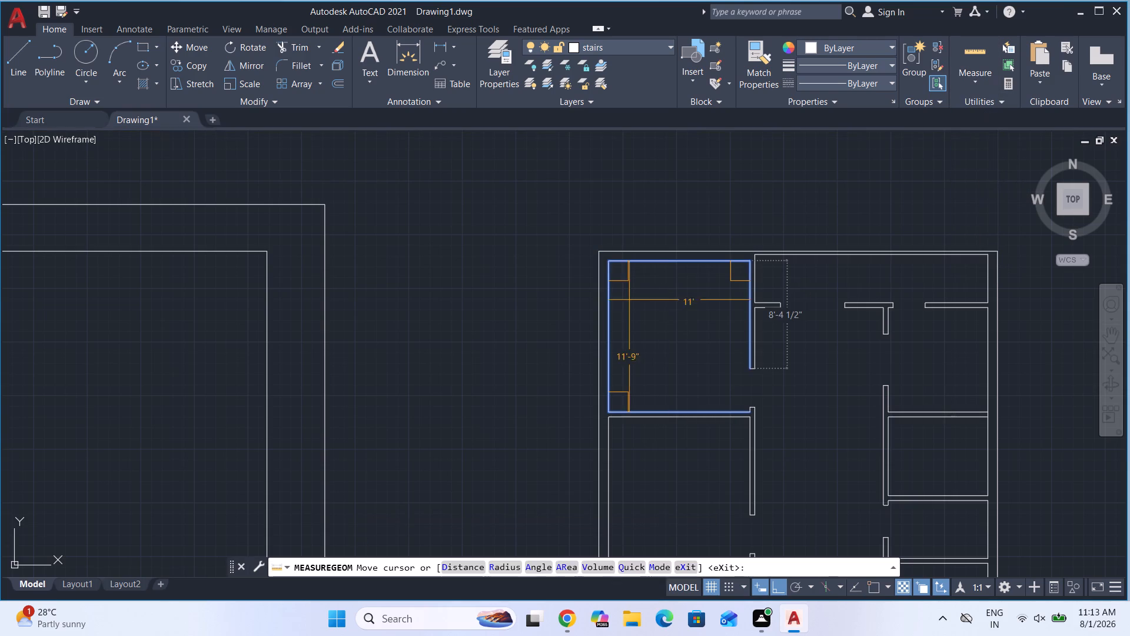
{"action": "scroll", "coordinate": [664, 299], "scroll_direction": "down", "scroll_amount": 1}
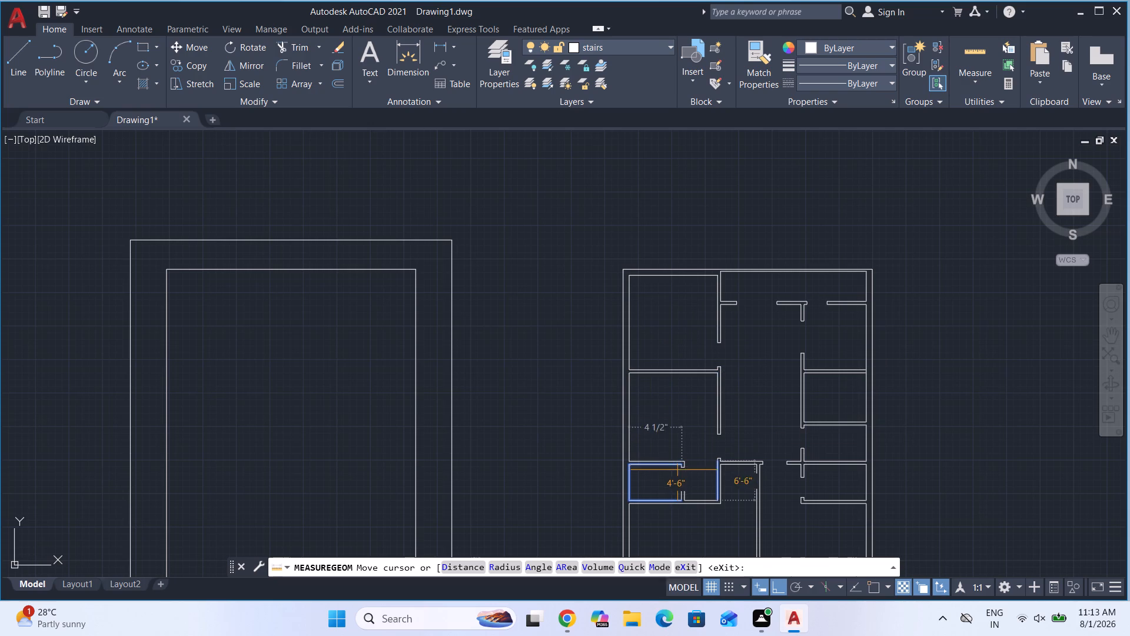
{"action": "scroll", "coordinate": [646, 483], "scroll_direction": "down", "scroll_amount": 1}
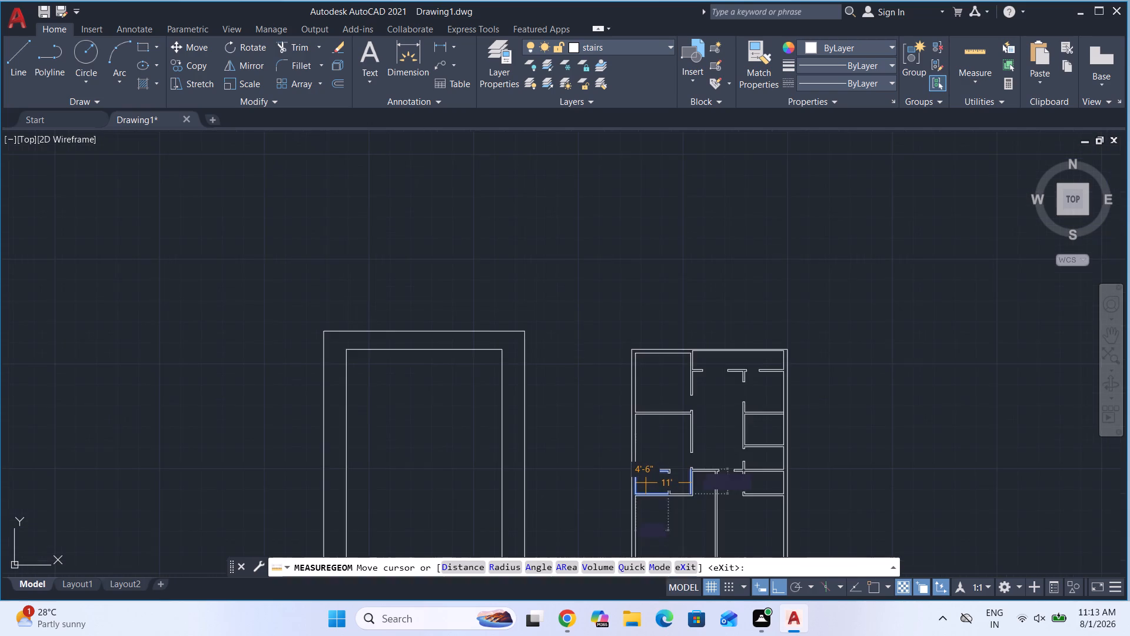
{"action": "scroll", "coordinate": [646, 480], "scroll_direction": "down", "scroll_amount": 1}
{"action": "scroll", "coordinate": [648, 486], "scroll_direction": "up", "scroll_amount": 5}
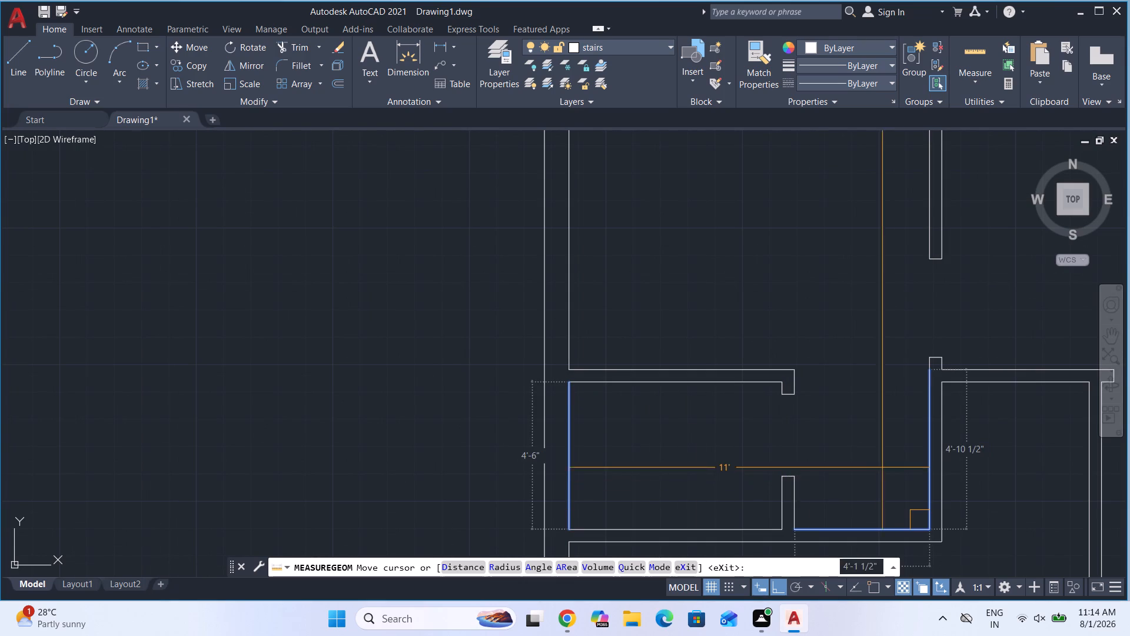
{"action": "scroll", "coordinate": [841, 460], "scroll_direction": "down", "scroll_amount": 3}
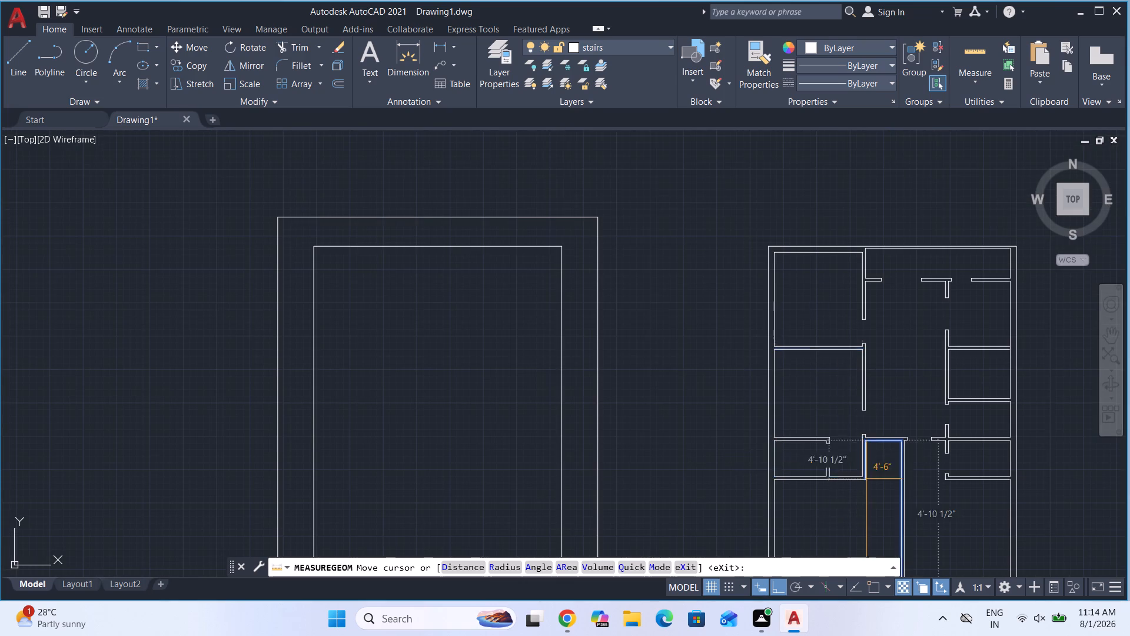
{"action": "scroll", "coordinate": [890, 482], "scroll_direction": "up", "scroll_amount": 4}
{"action": "scroll", "coordinate": [824, 370], "scroll_direction": "down", "scroll_amount": 4}
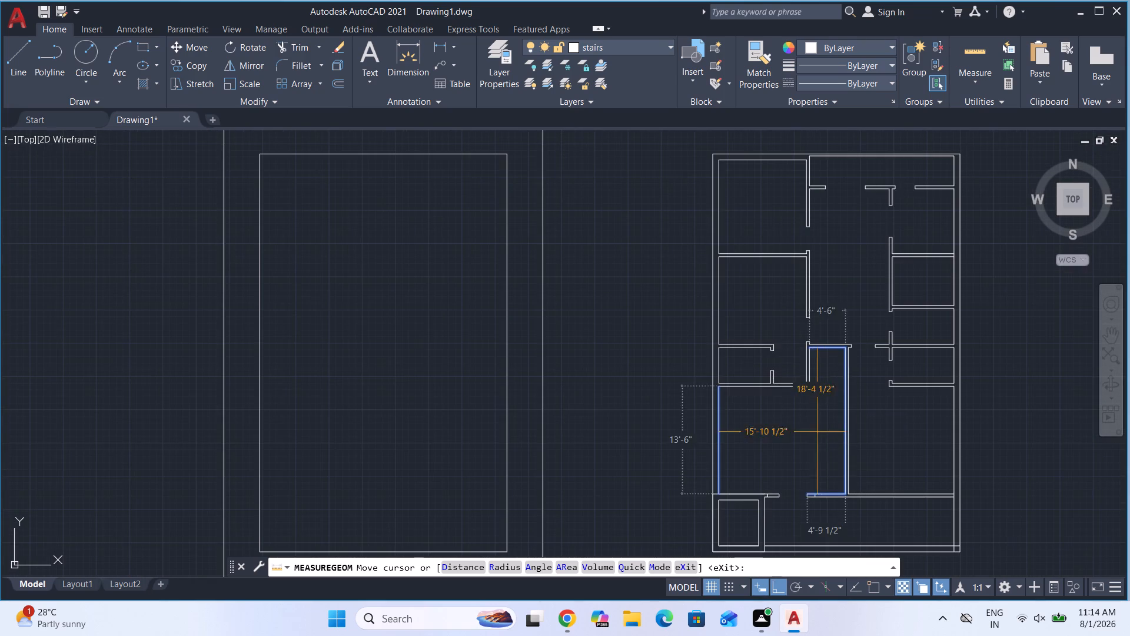
{"action": "scroll", "coordinate": [796, 447], "scroll_direction": "up", "scroll_amount": 2}
{"action": "scroll", "coordinate": [792, 428], "scroll_direction": "down", "scroll_amount": 2}
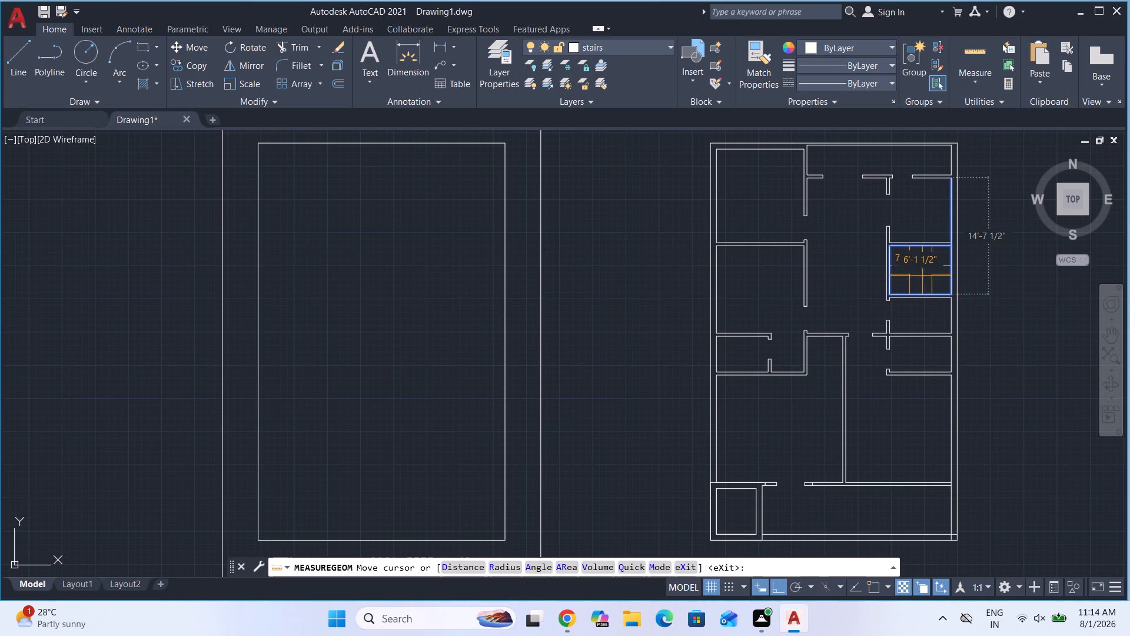
{"action": "key", "text": "Escape"}
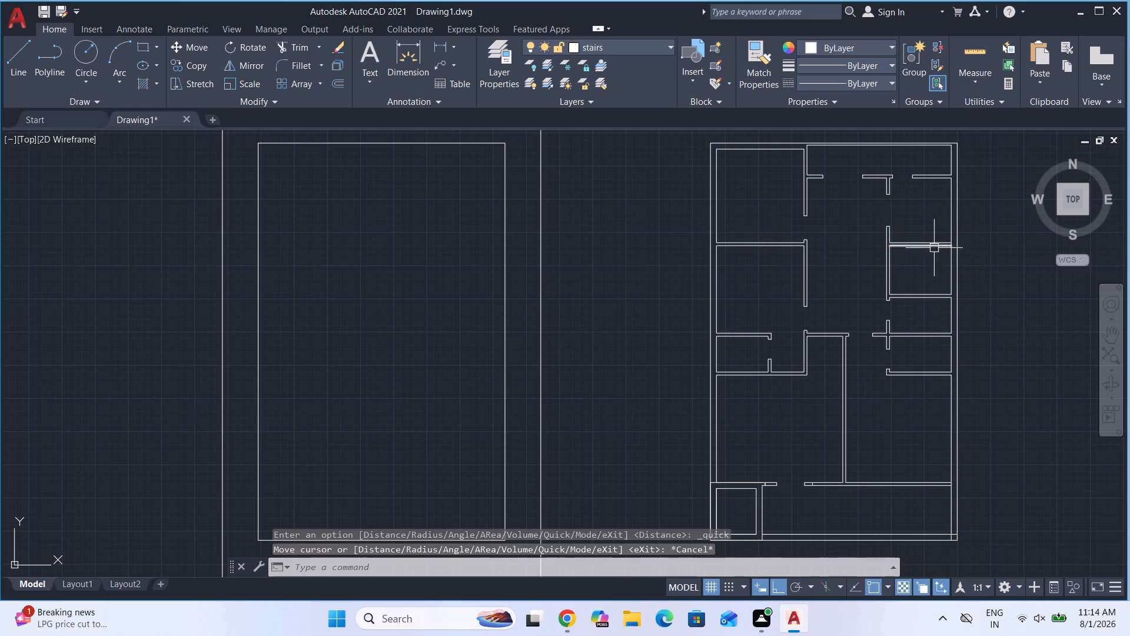
Trim away both lines of the horizontal wall separating the two upper rooms along the plan's right side.
{"action": "scroll", "coordinate": [926, 238], "scroll_direction": "up", "scroll_amount": 3}
{"action": "type", "text": "tr"}
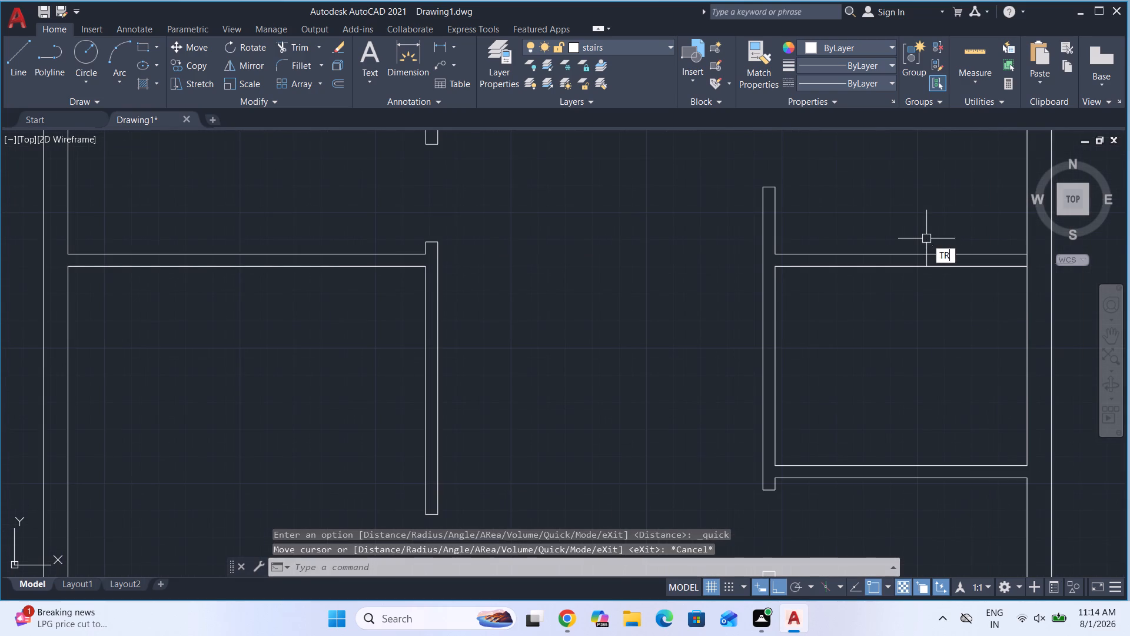
{"action": "key", "text": "Return"}
{"action": "key", "text": "Return"}
{"action": "left_click", "coordinate": [943, 317]}
{"action": "left_click", "coordinate": [883, 213]}
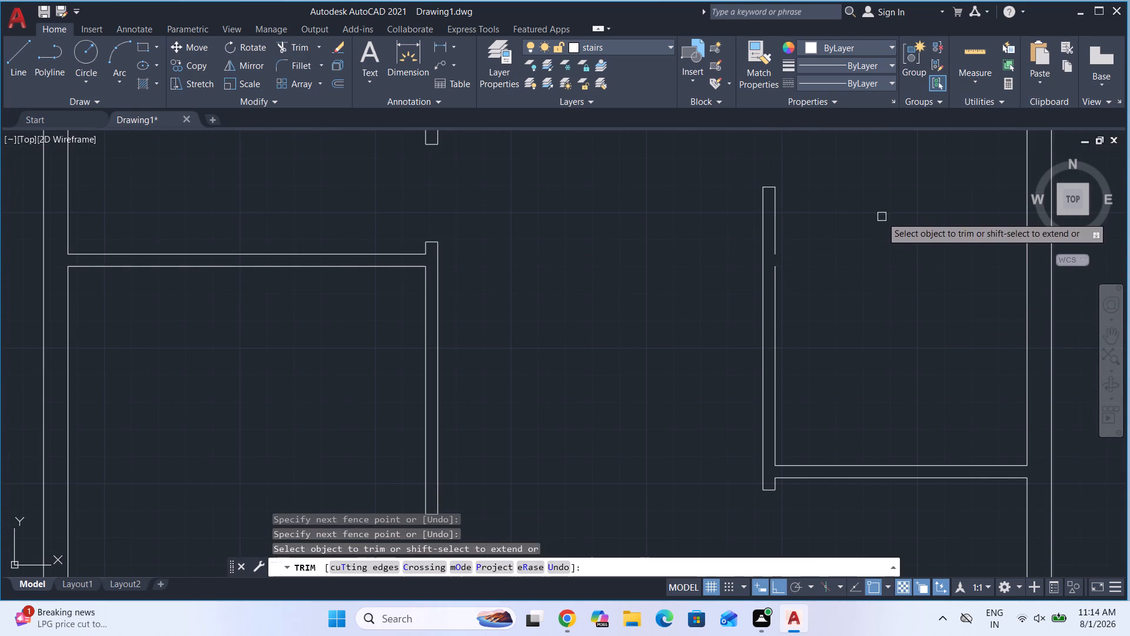
{"action": "key", "text": "Escape"}
Extend the merged right-side room's inner left wall line to close the gap left by the removed partition.
{"action": "key", "text": "e"}
{"action": "key", "text": "x"}
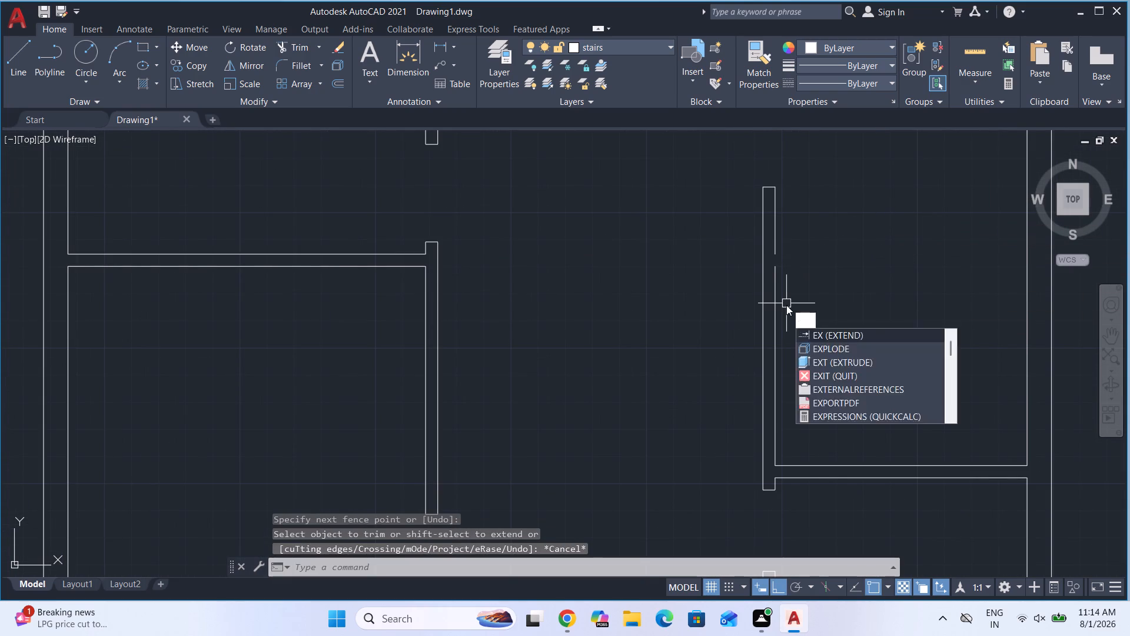
{"action": "key", "text": "Return"}
{"action": "key", "text": "Return"}
{"action": "left_click", "coordinate": [775, 240]}
{"action": "key", "text": "Escape"}
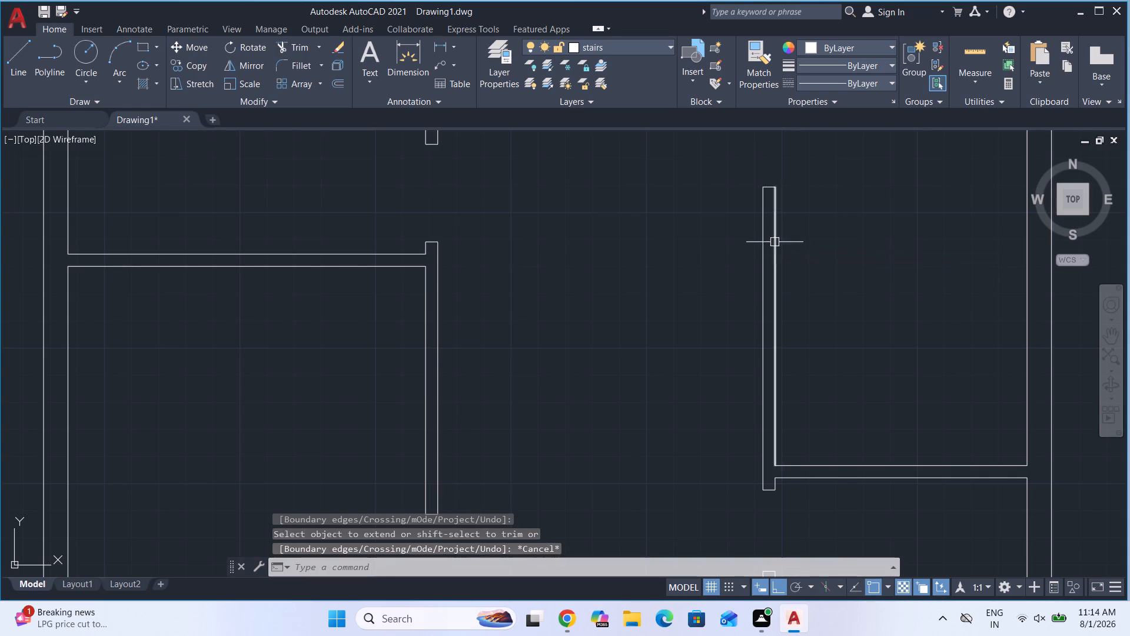
{"action": "scroll", "coordinate": [842, 267], "scroll_direction": "down", "scroll_amount": 3}
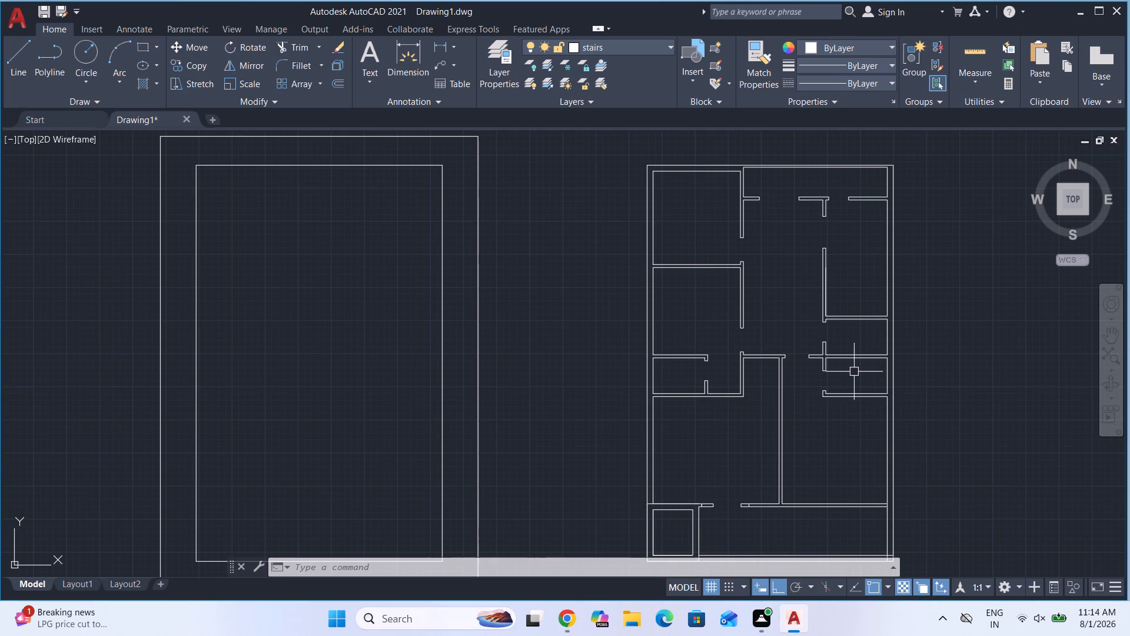
Shorten the right-side room's inner left wall by stretching its upper end 1' down, widening the opening above it.
{"action": "key", "text": "Escape"}
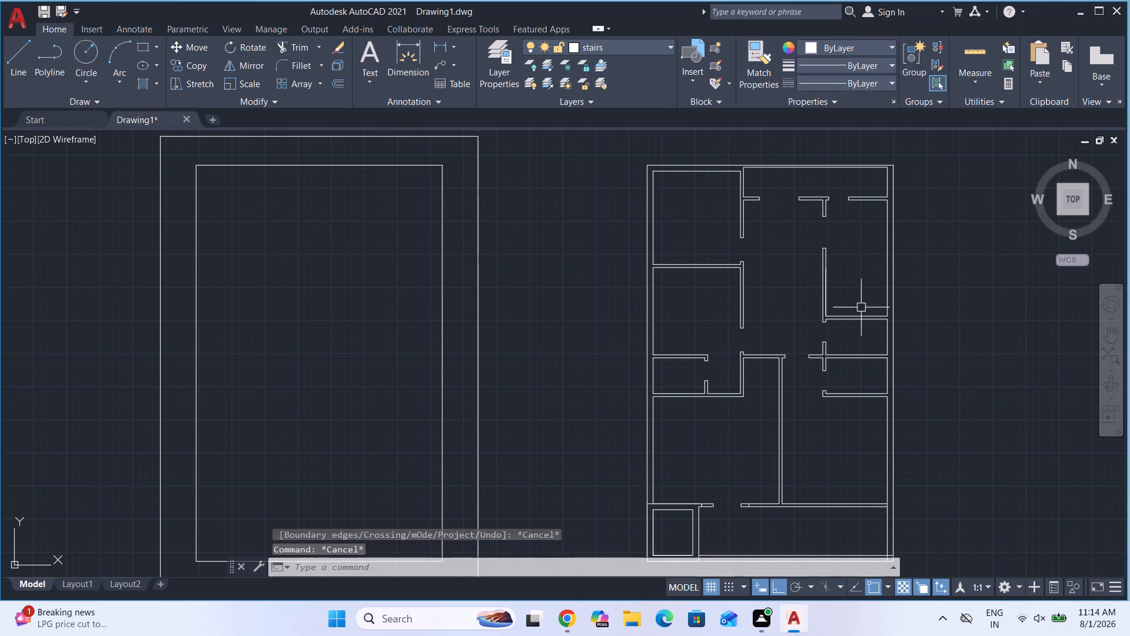
{"action": "scroll", "coordinate": [832, 241], "scroll_direction": "up", "scroll_amount": 3}
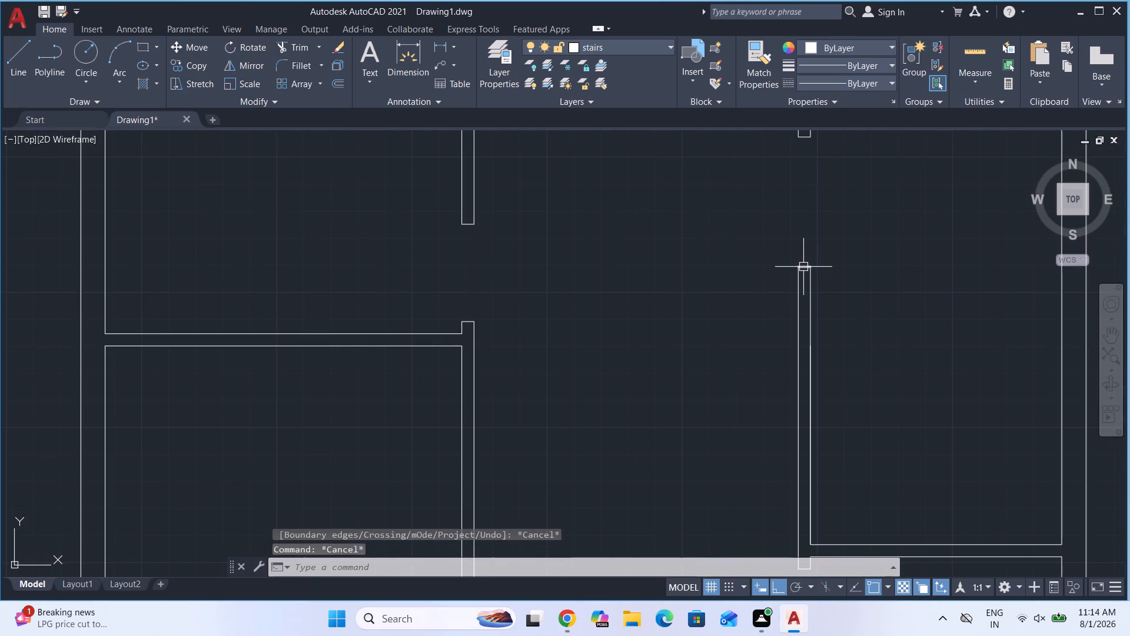
{"action": "left_click", "coordinate": [841, 310]}
{"action": "left_click", "coordinate": [759, 256]}
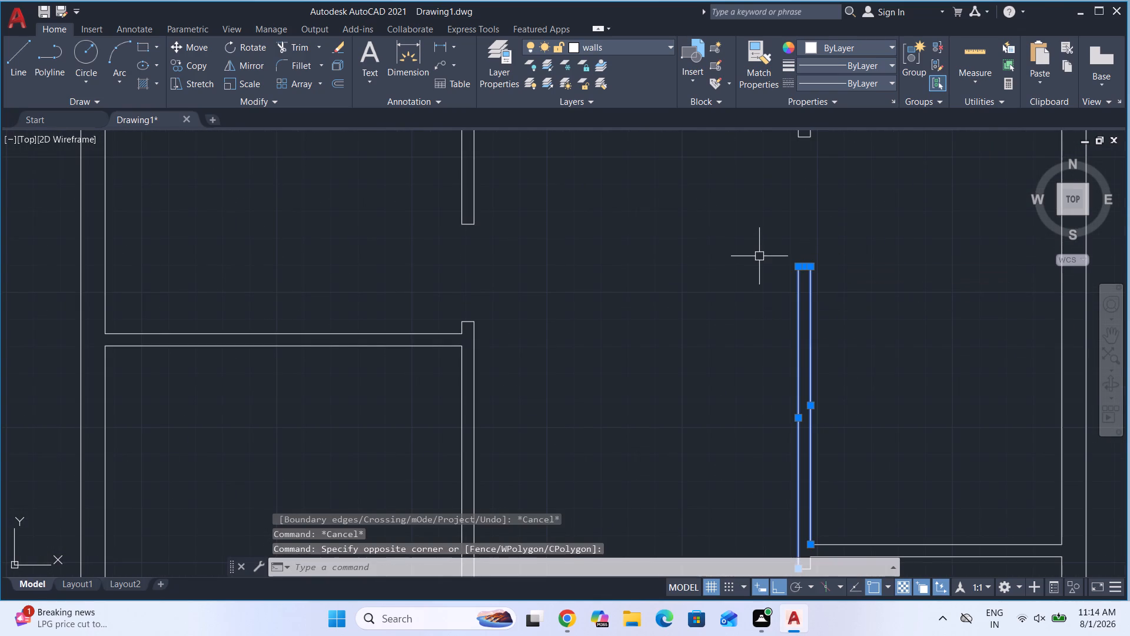
{"action": "key", "text": "s"}
{"action": "key", "text": "Return"}
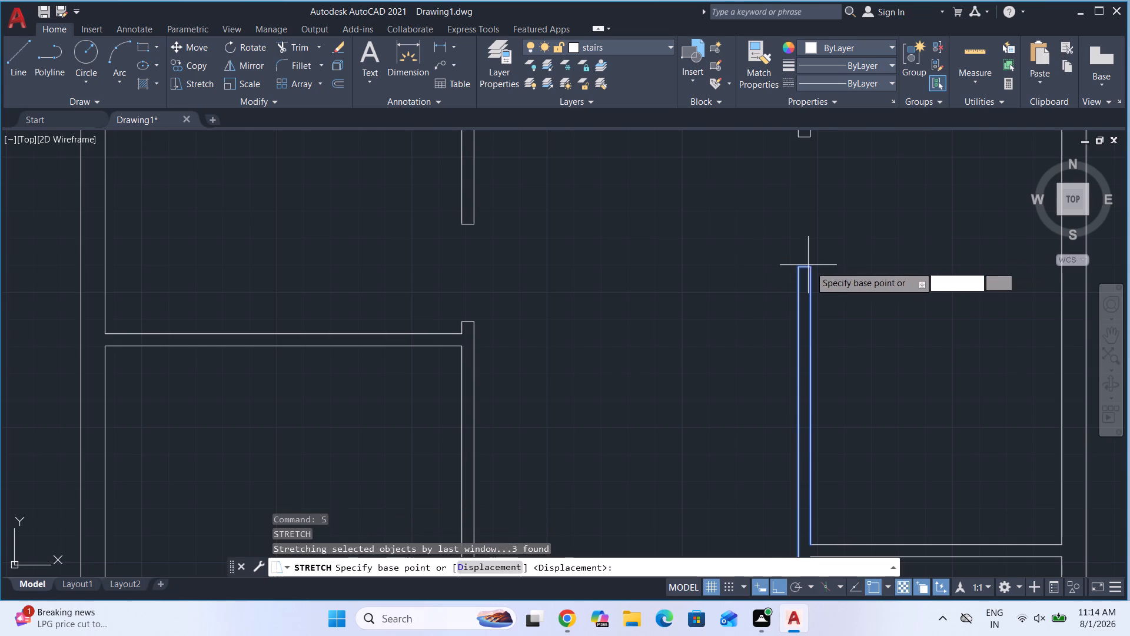
{"action": "left_click", "coordinate": [805, 266]}
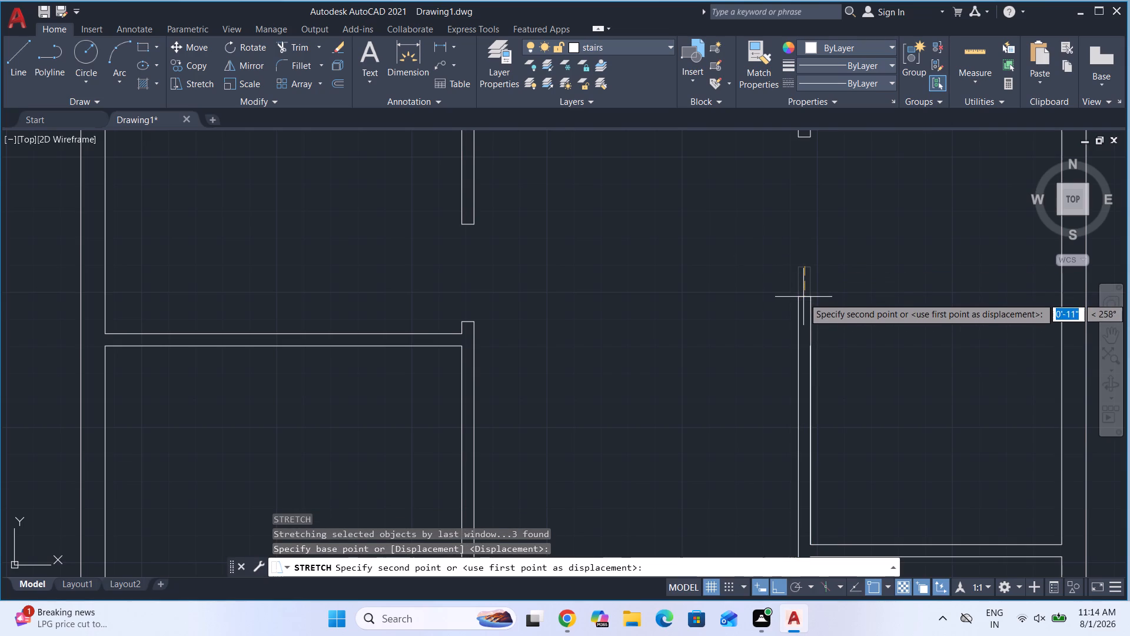
{"action": "type", "text": "1'"}
{"action": "key", "text": "Return"}
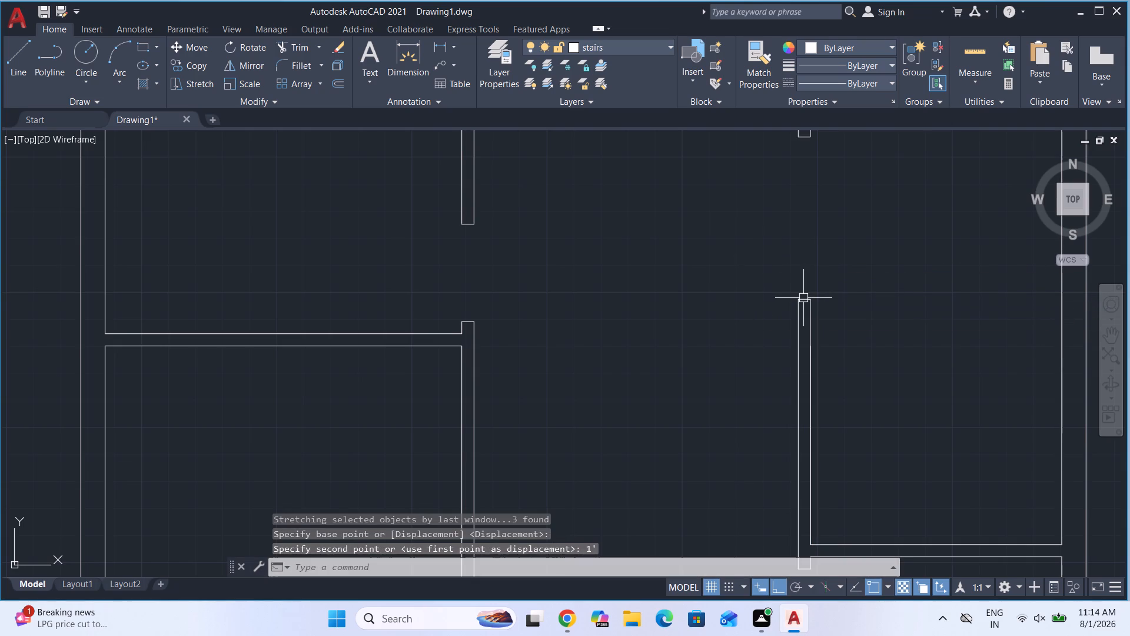
{"action": "key", "text": "Escape"}
{"action": "scroll", "coordinate": [785, 231], "scroll_direction": "down", "scroll_amount": 3}
{"action": "key", "text": "Escape"}
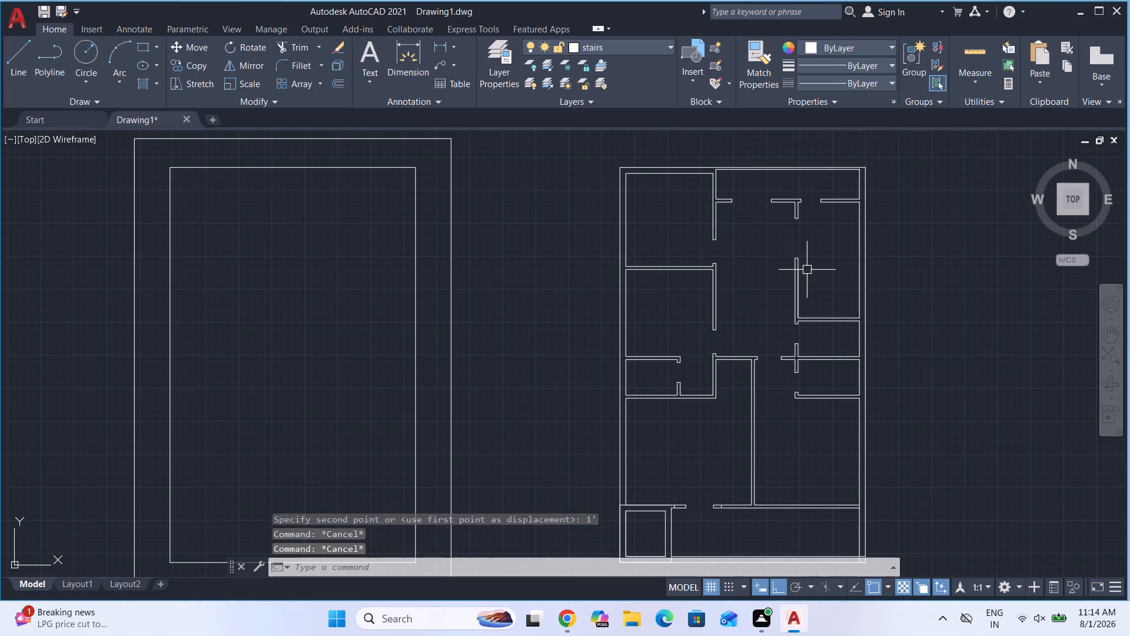
Insert a Door - Imperial block from the architectural samples in the empty space between the plot outline and the house plan.
{"action": "scroll", "coordinate": [779, 224], "scroll_direction": "down", "scroll_amount": 3}
{"action": "scroll", "coordinate": [806, 252], "scroll_direction": "up", "scroll_amount": 2}
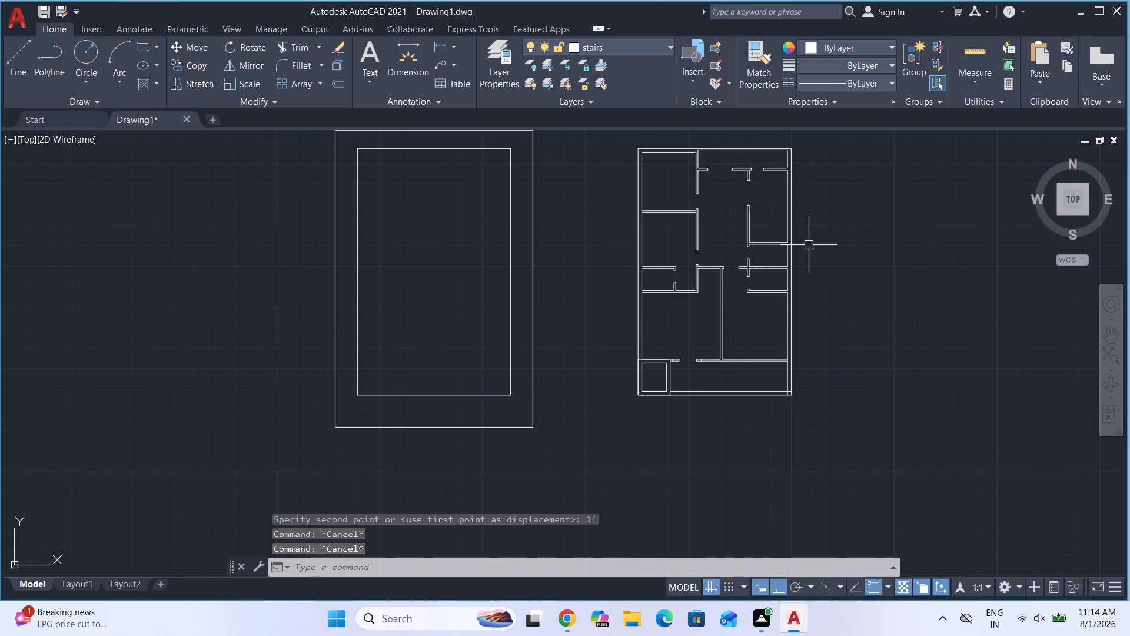
{"action": "scroll", "coordinate": [772, 276], "scroll_direction": "down", "scroll_amount": 1}
{"action": "scroll", "coordinate": [739, 336], "scroll_direction": "up", "scroll_amount": 3}
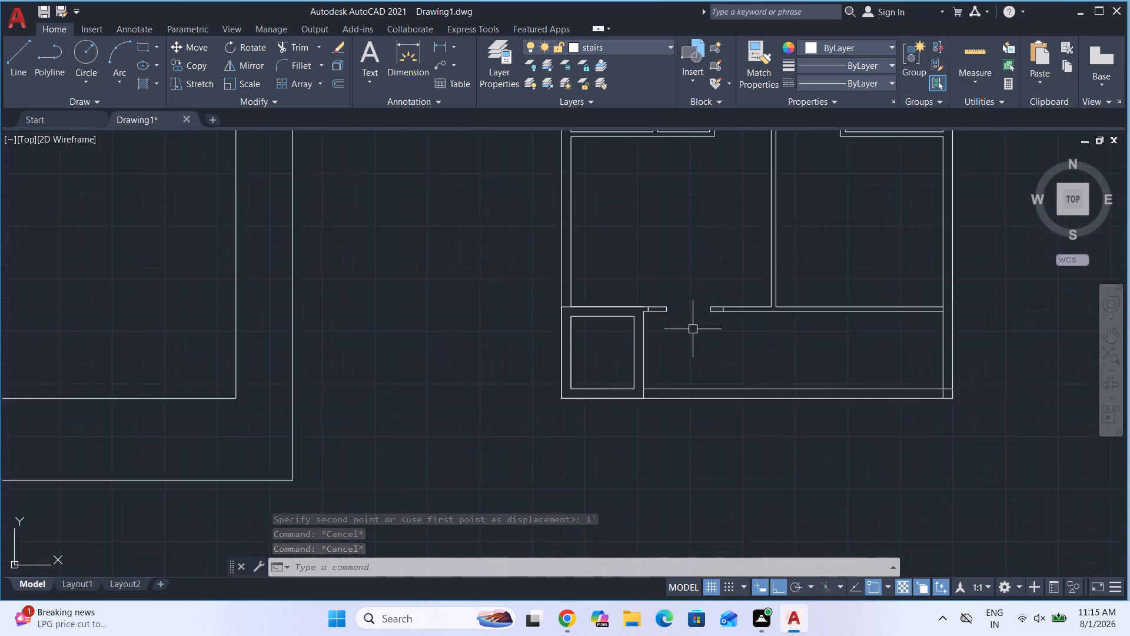
{"action": "scroll", "coordinate": [693, 329], "scroll_direction": "up", "scroll_amount": 1}
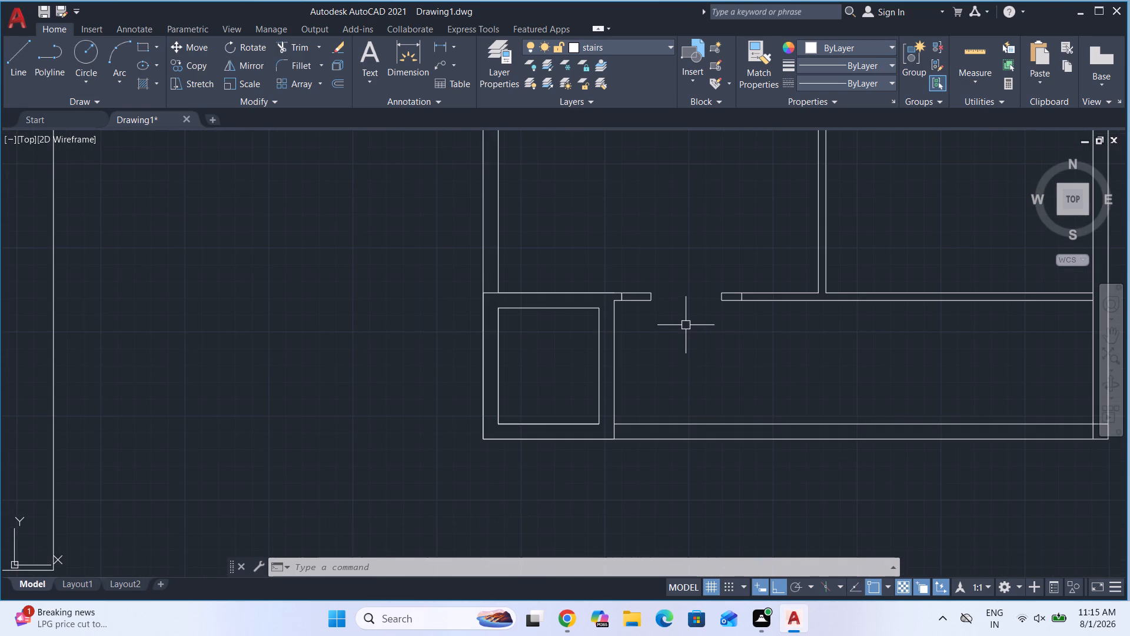
{"action": "key", "text": "ctrl+3"}
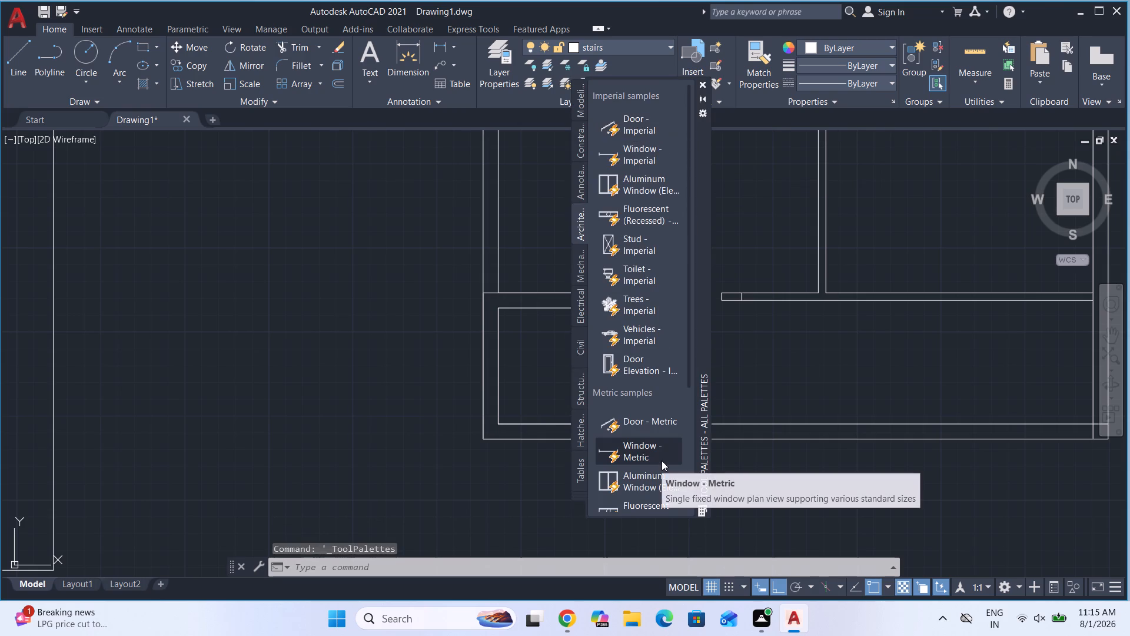
{"action": "left_click", "coordinate": [638, 128]}
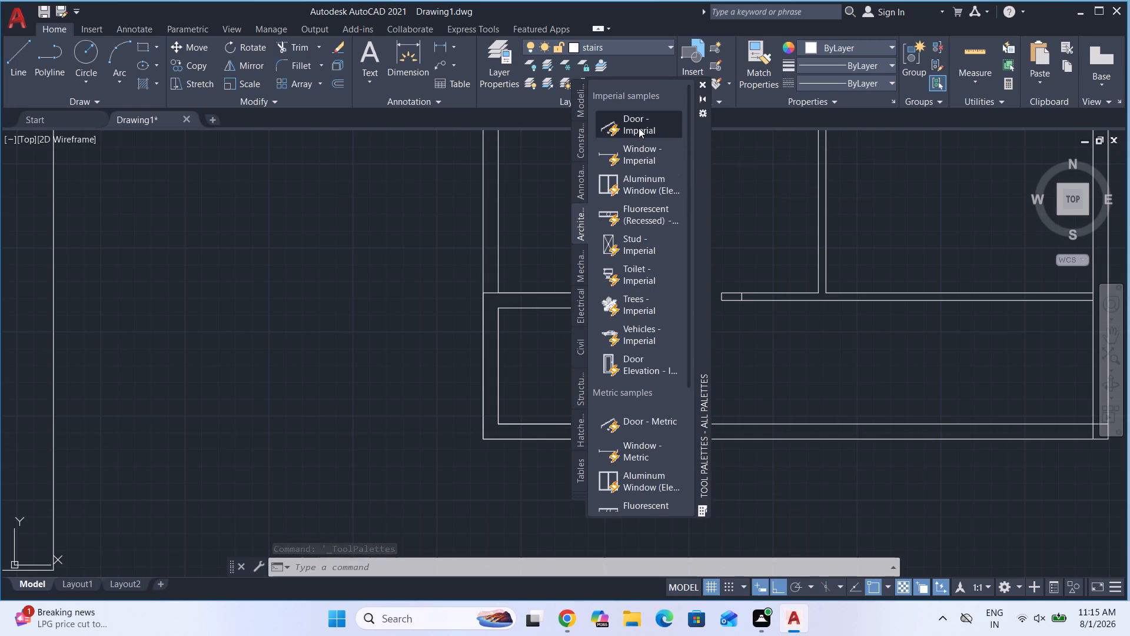
{"action": "left_click", "coordinate": [267, 261]}
{"action": "key", "text": "Escape"}
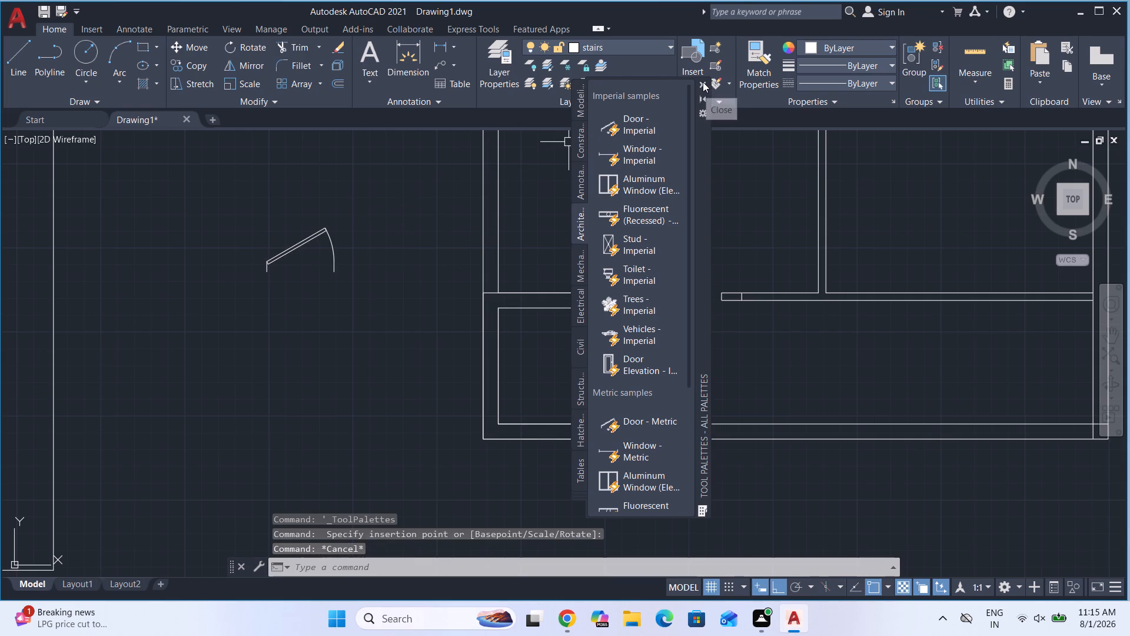
{"action": "left_click", "coordinate": [703, 82]}
Set the inserted door block's opening angle to Open 90º.
{"action": "left_click", "coordinate": [273, 261]}
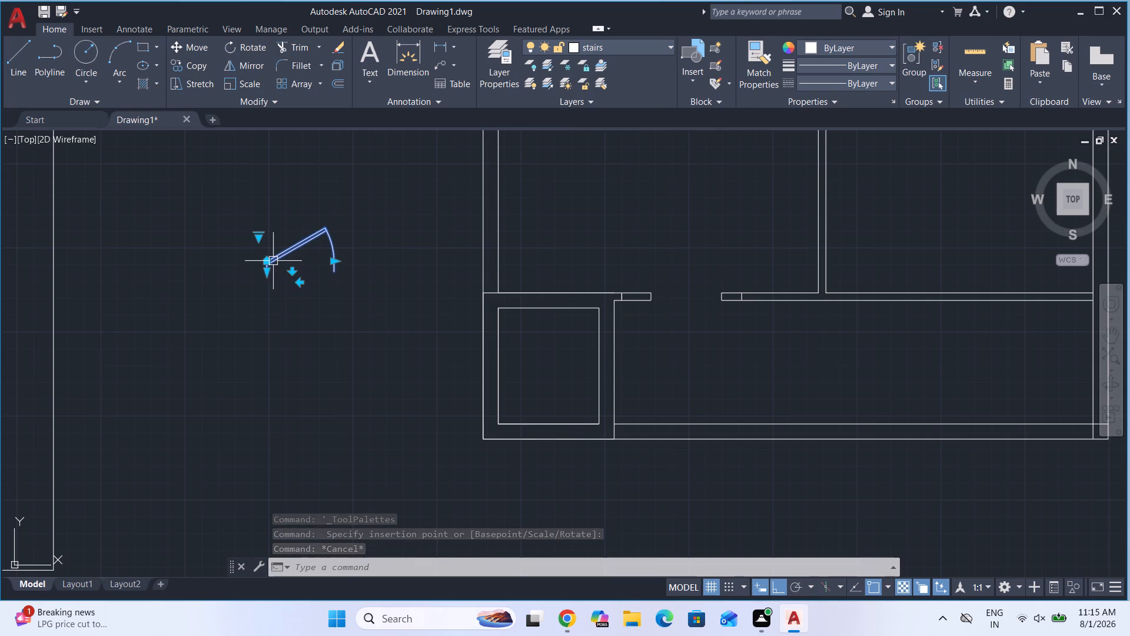
{"action": "left_click", "coordinate": [260, 233]}
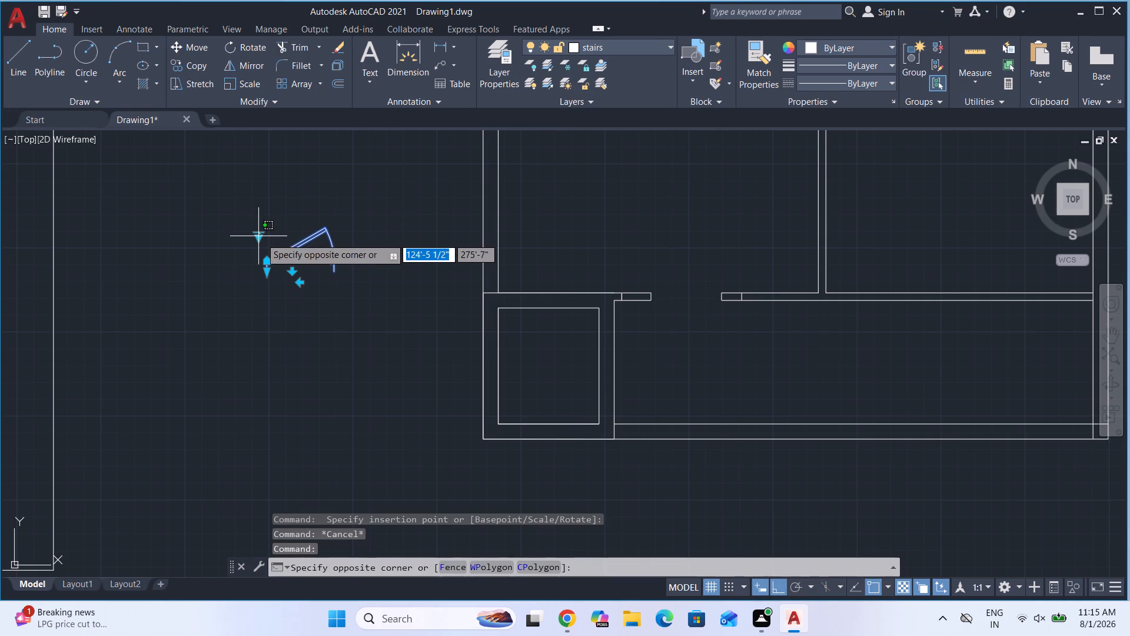
{"action": "left_click", "coordinate": [261, 238]}
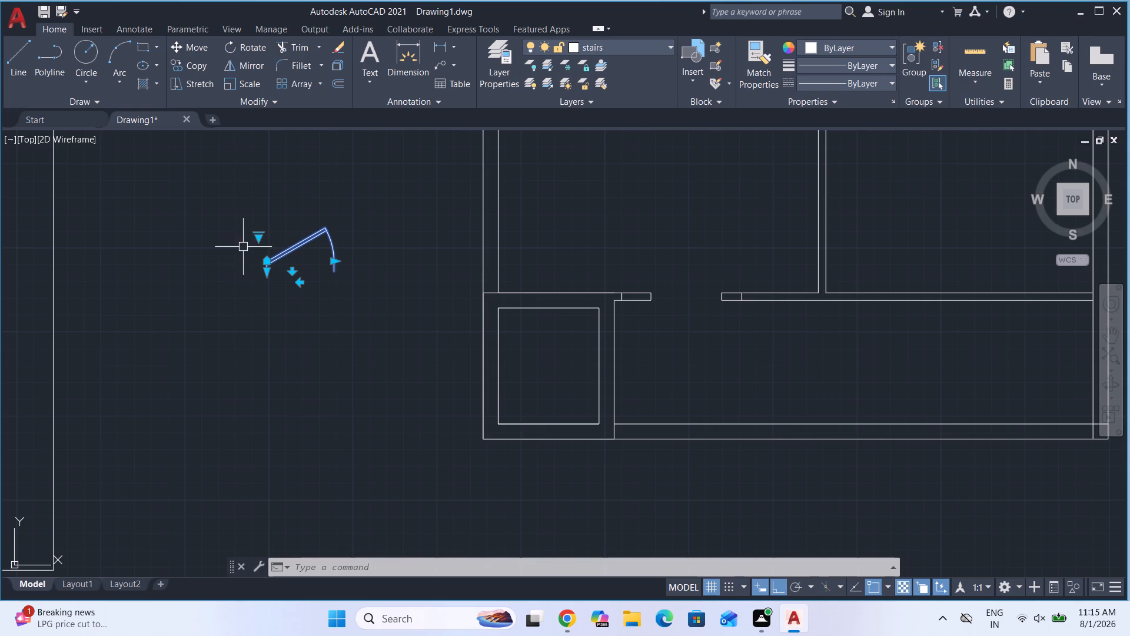
{"action": "left_click", "coordinate": [261, 238]}
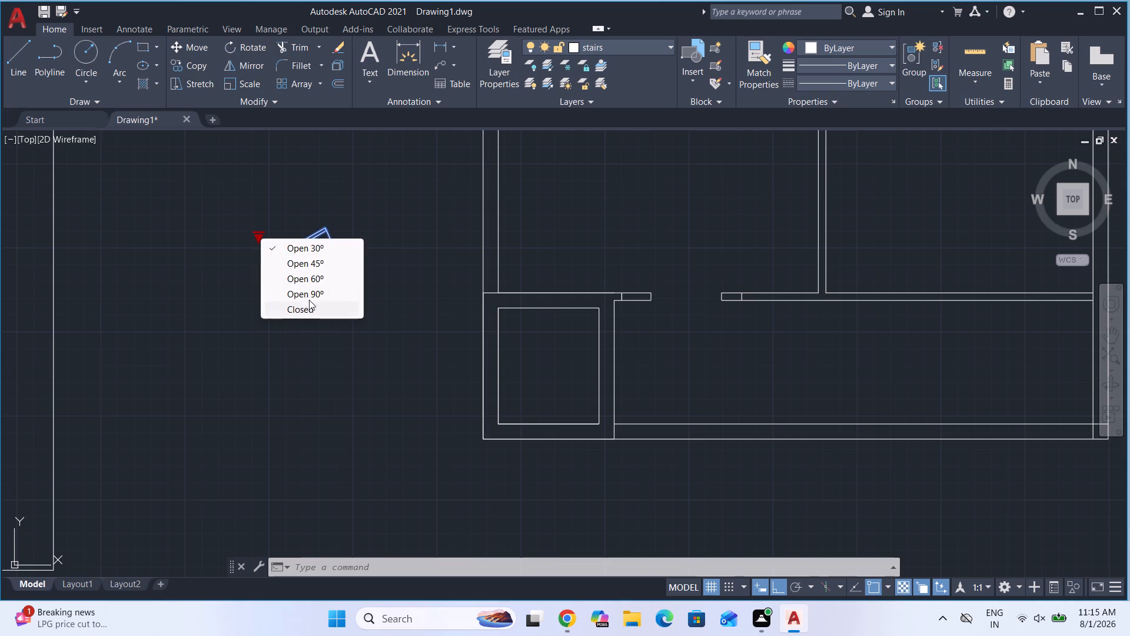
{"action": "left_click", "coordinate": [309, 294]}
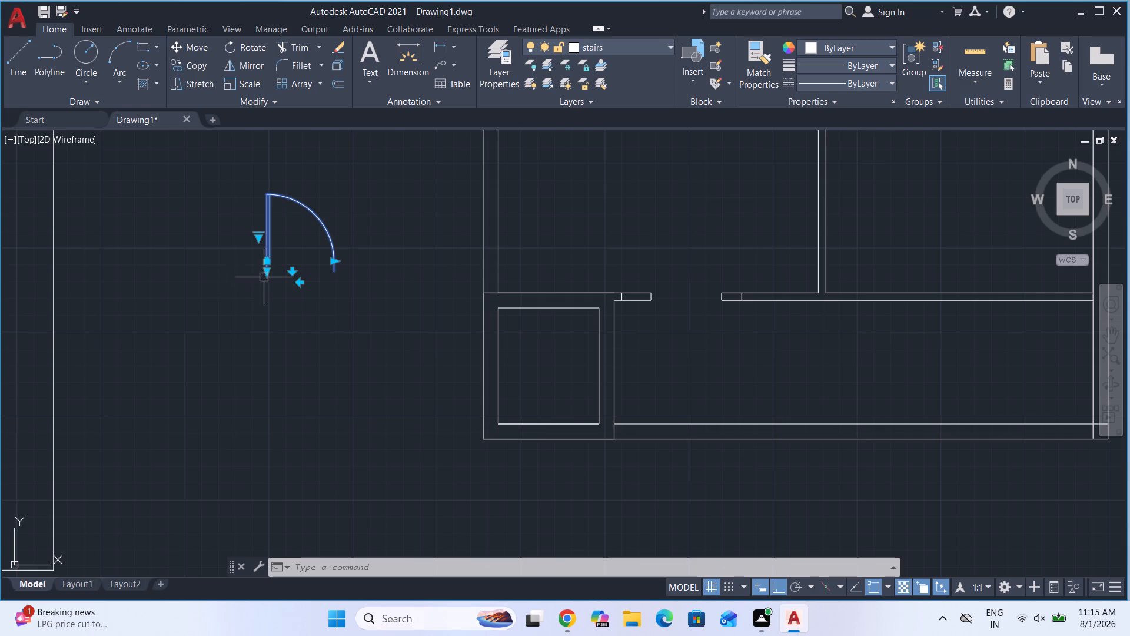
{"action": "key", "text": "Escape"}
{"action": "key", "text": "Escape"}
{"action": "key", "text": "Escape"}
{"action": "key", "text": "Escape"}
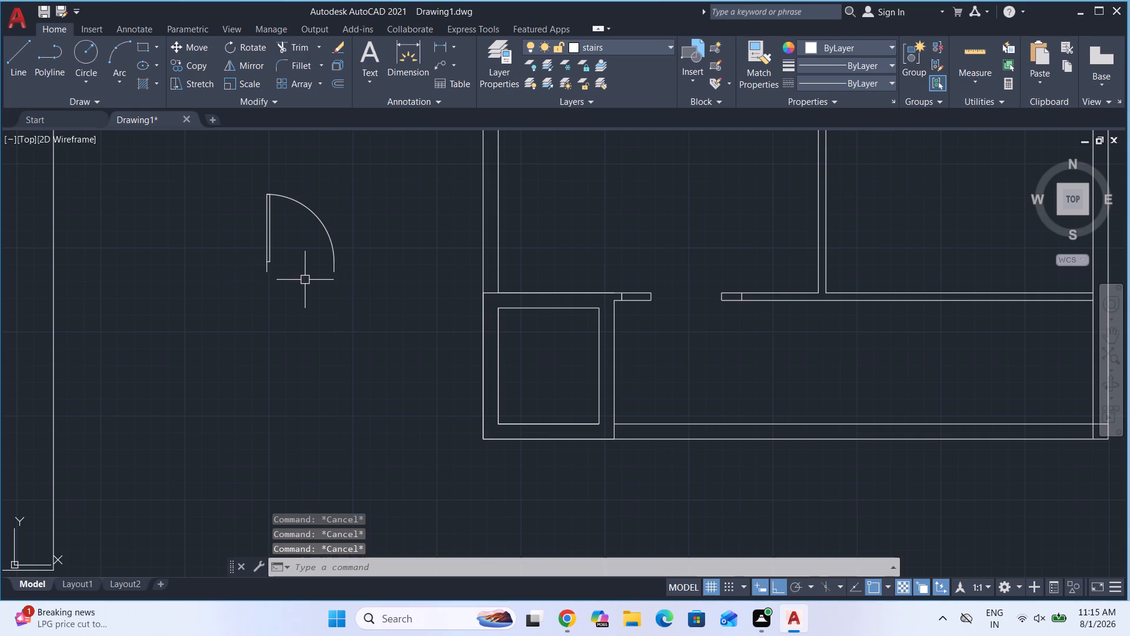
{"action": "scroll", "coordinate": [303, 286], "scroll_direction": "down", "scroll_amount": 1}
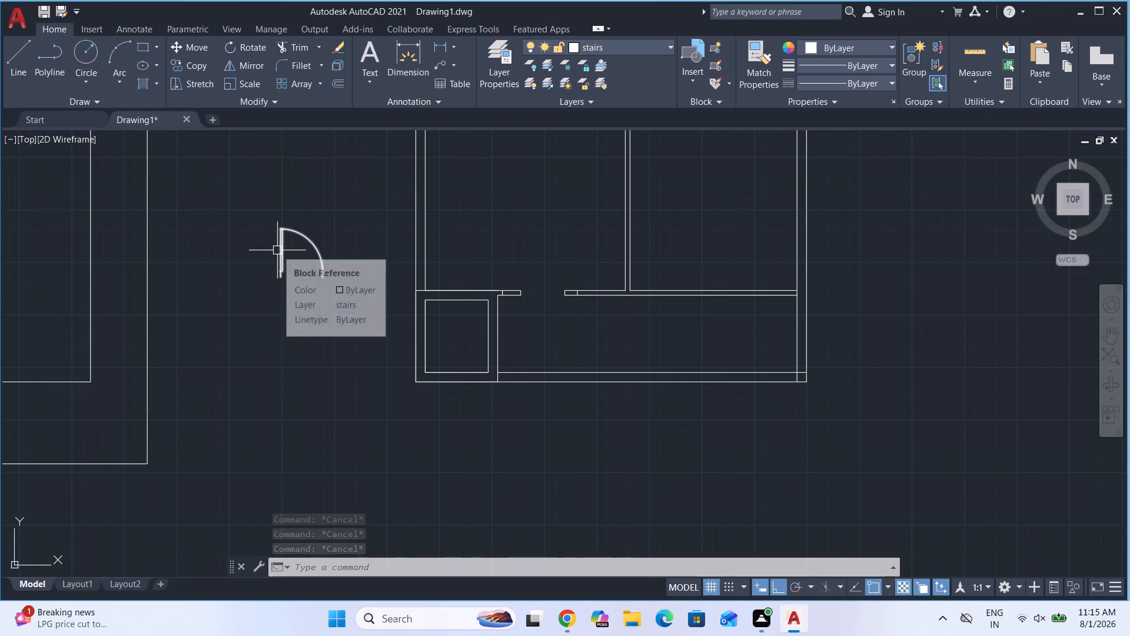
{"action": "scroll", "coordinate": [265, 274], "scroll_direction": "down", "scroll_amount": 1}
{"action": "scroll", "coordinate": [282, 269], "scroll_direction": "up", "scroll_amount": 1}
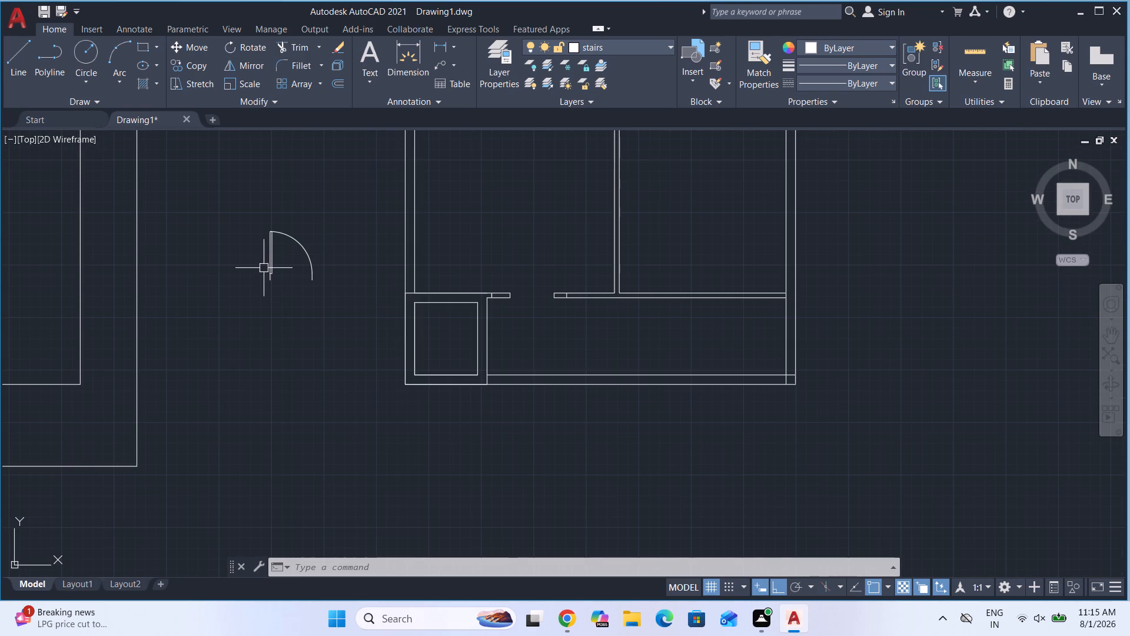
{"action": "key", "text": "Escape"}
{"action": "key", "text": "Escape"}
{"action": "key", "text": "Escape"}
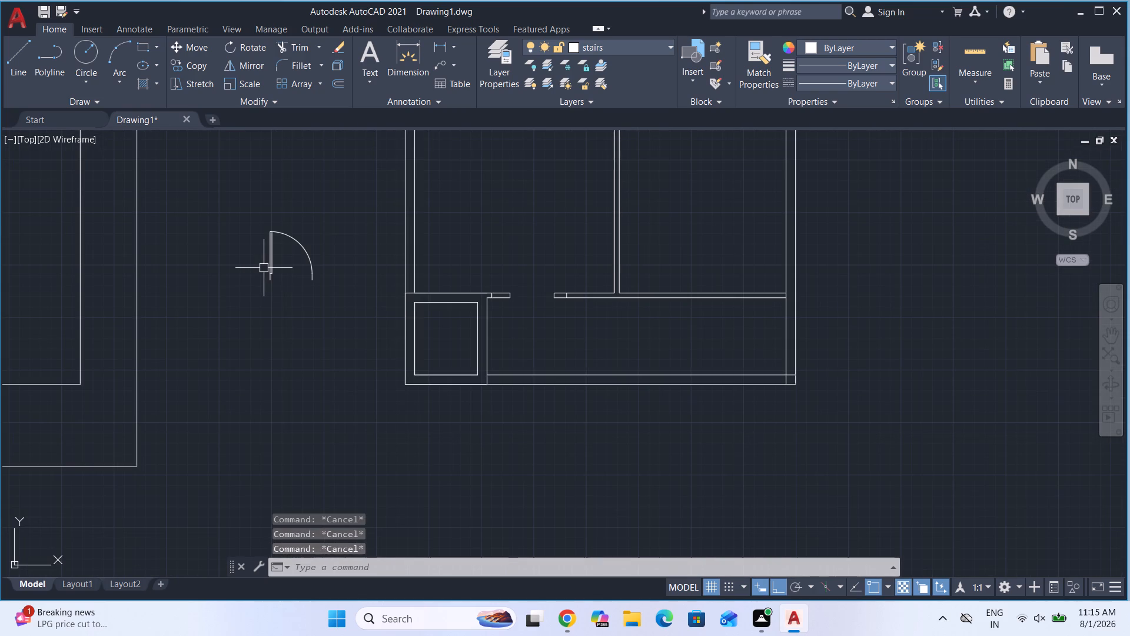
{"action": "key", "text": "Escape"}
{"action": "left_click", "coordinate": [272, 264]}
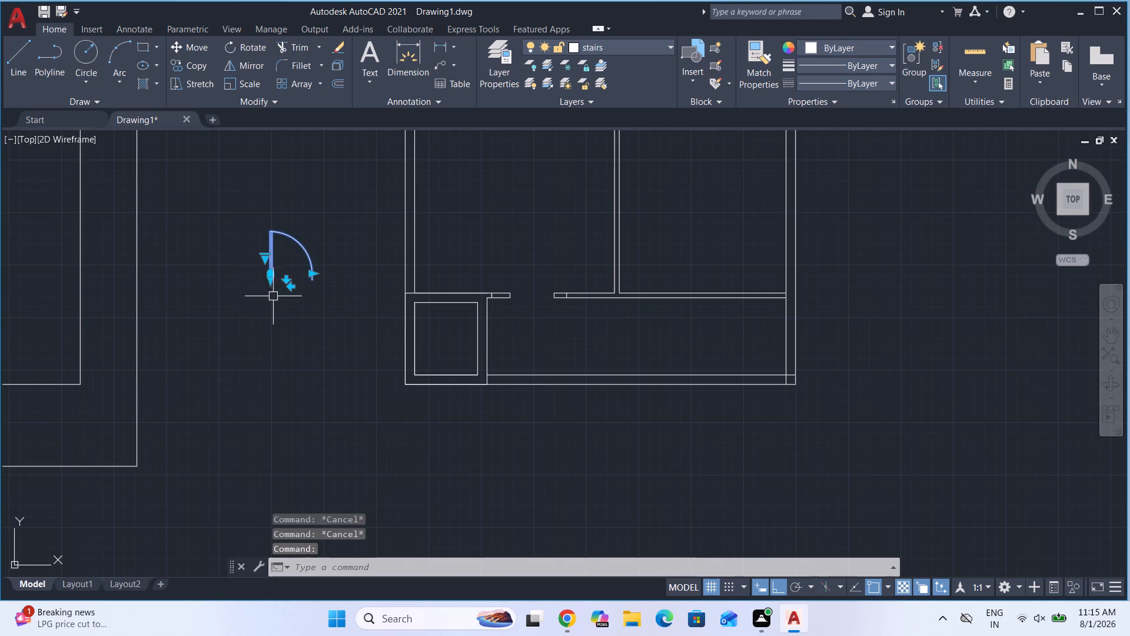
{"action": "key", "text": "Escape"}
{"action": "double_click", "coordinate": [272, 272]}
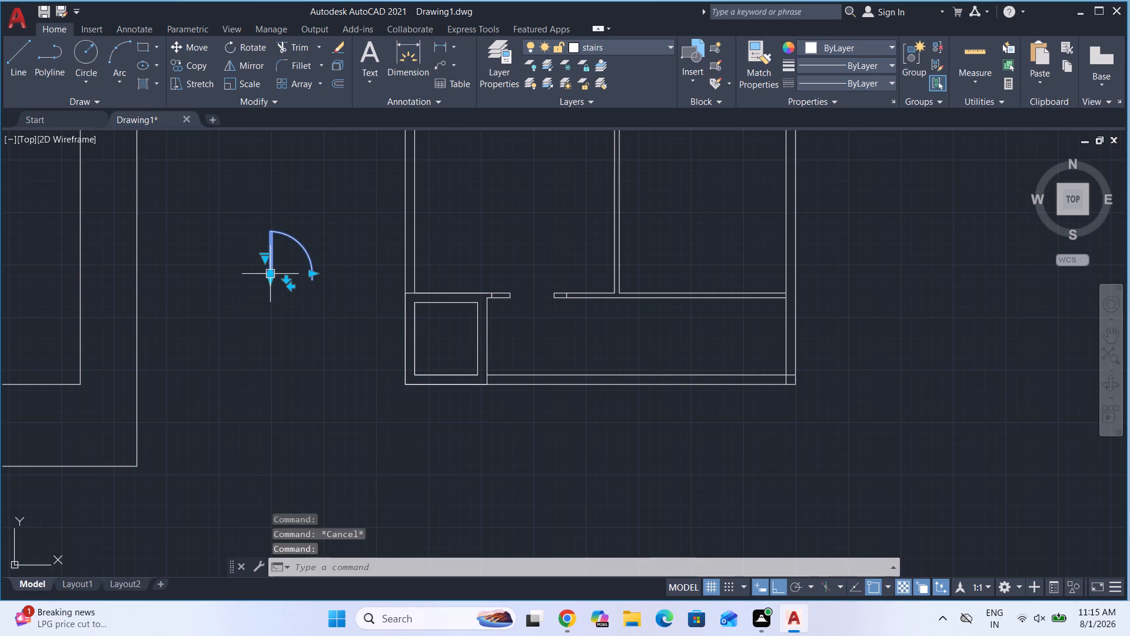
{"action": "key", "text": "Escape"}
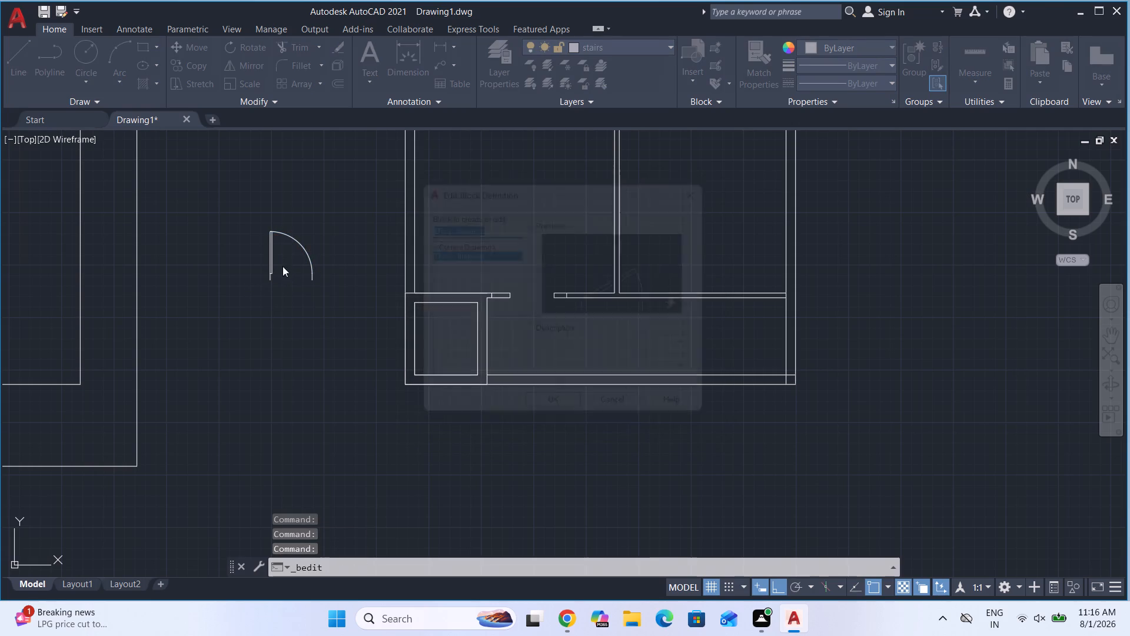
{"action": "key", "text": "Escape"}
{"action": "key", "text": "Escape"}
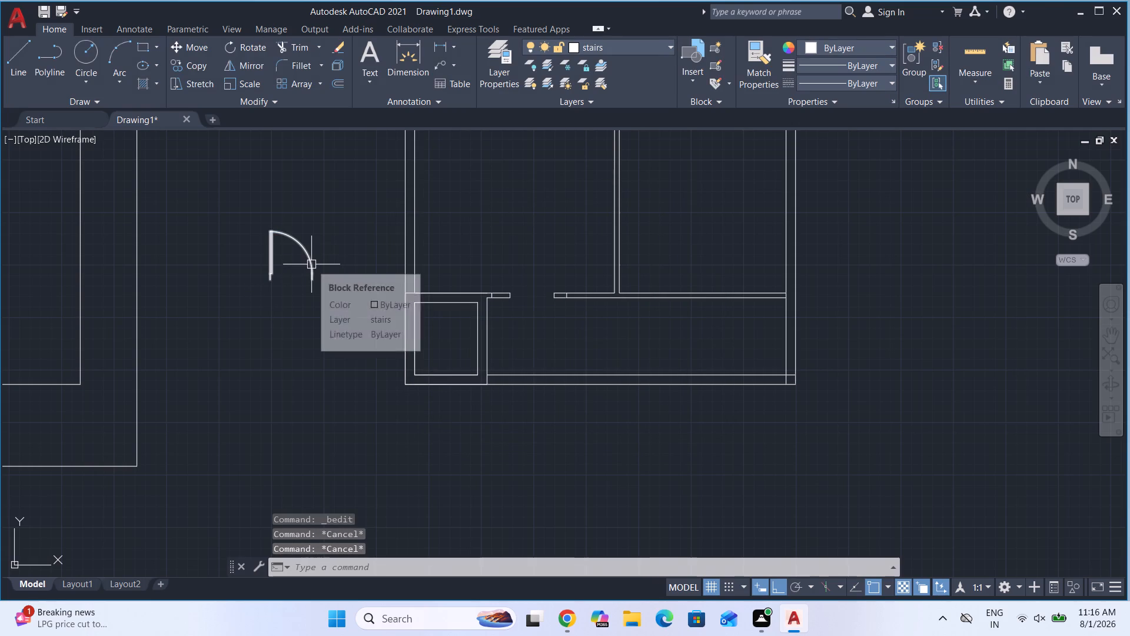
Enable the Quick Properties palette on selection in the drafting settings and check it on the door block.
{"action": "type", "text": "ds"}
{"action": "key", "text": "Return"}
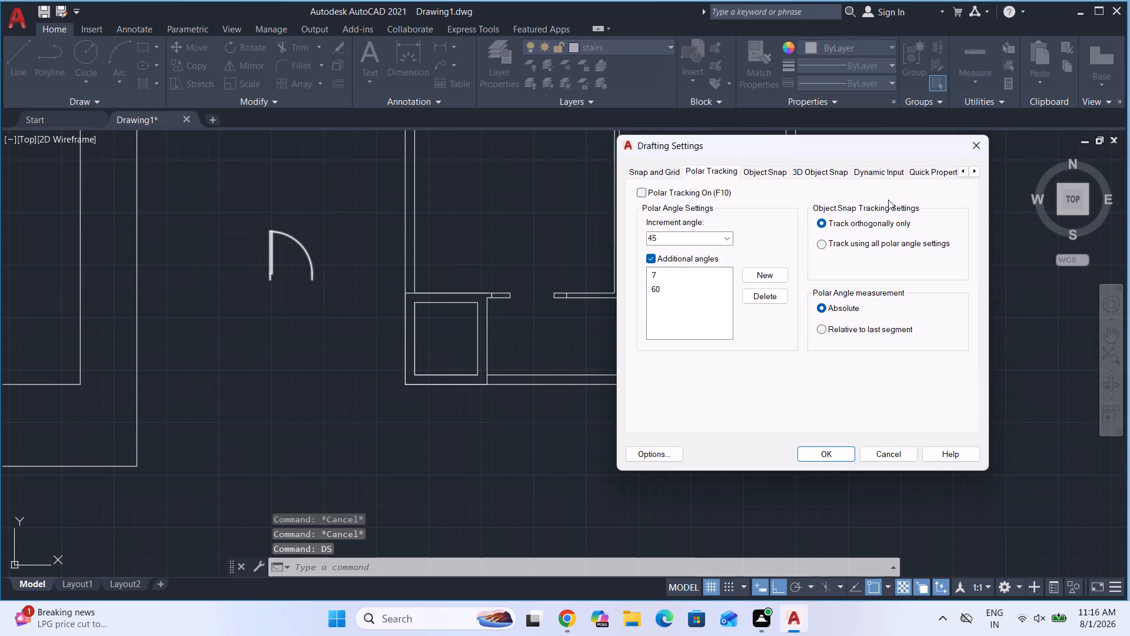
{"action": "left_click", "coordinate": [938, 171]}
{"action": "left_click", "coordinate": [639, 194]}
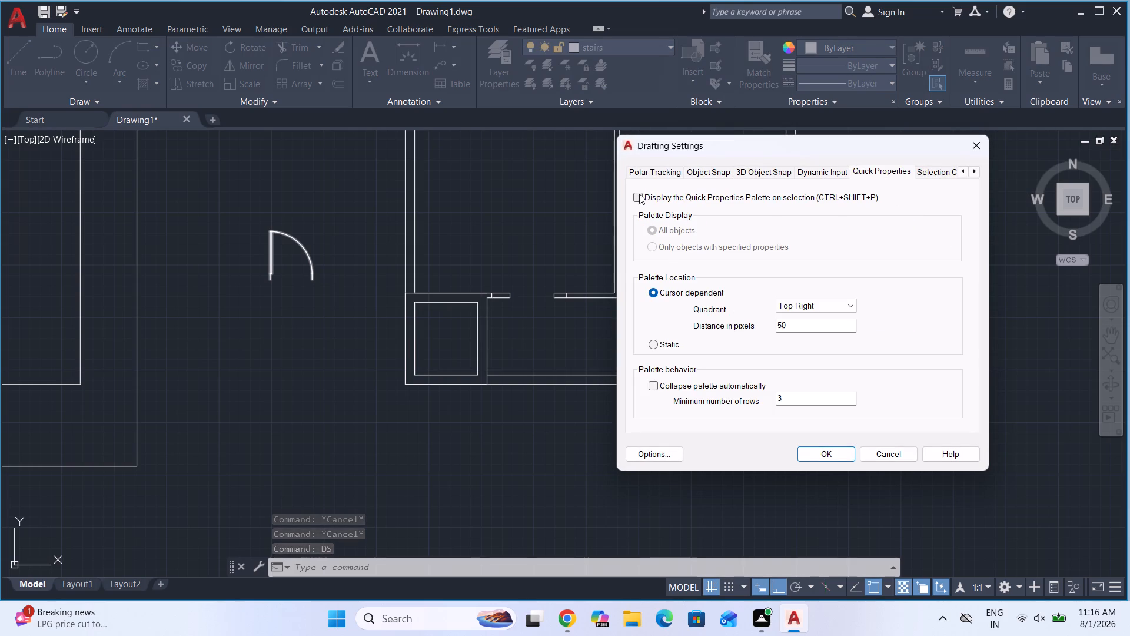
{"action": "left_click", "coordinate": [826, 456]}
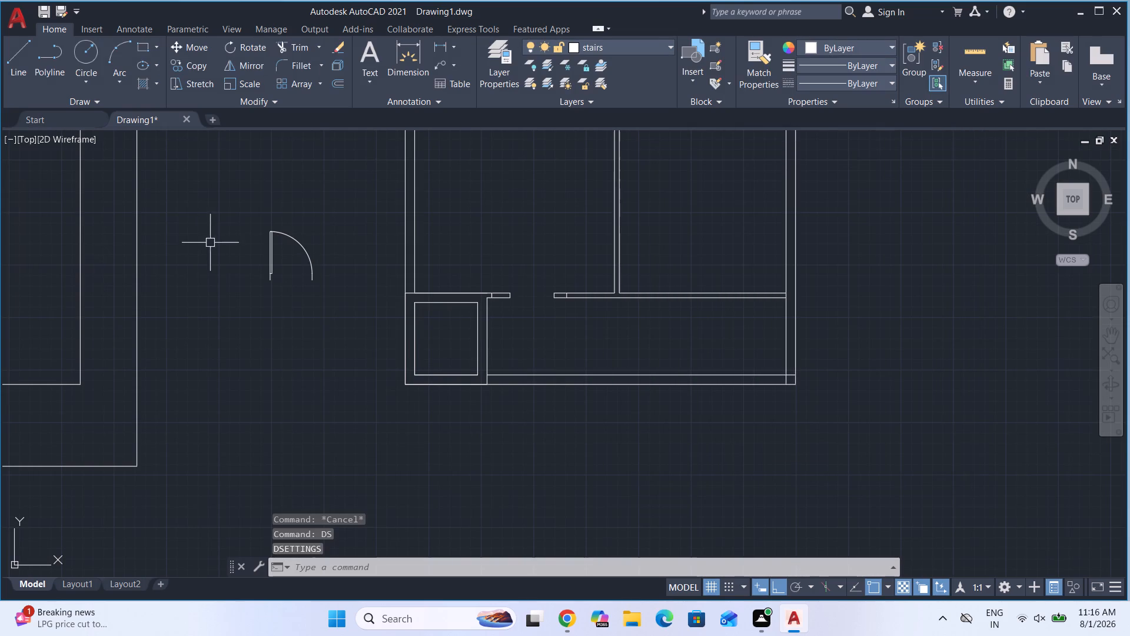
{"action": "left_click", "coordinate": [271, 266]}
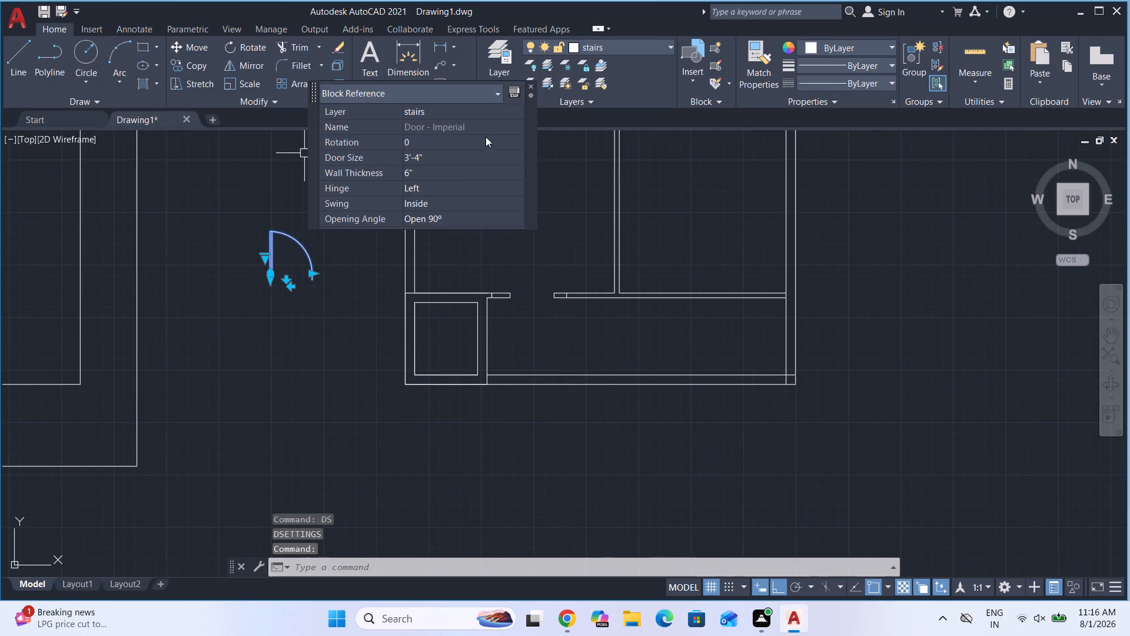
{"action": "key", "text": "Escape"}
{"action": "key", "text": "Escape"}
{"action": "key", "text": "Escape"}
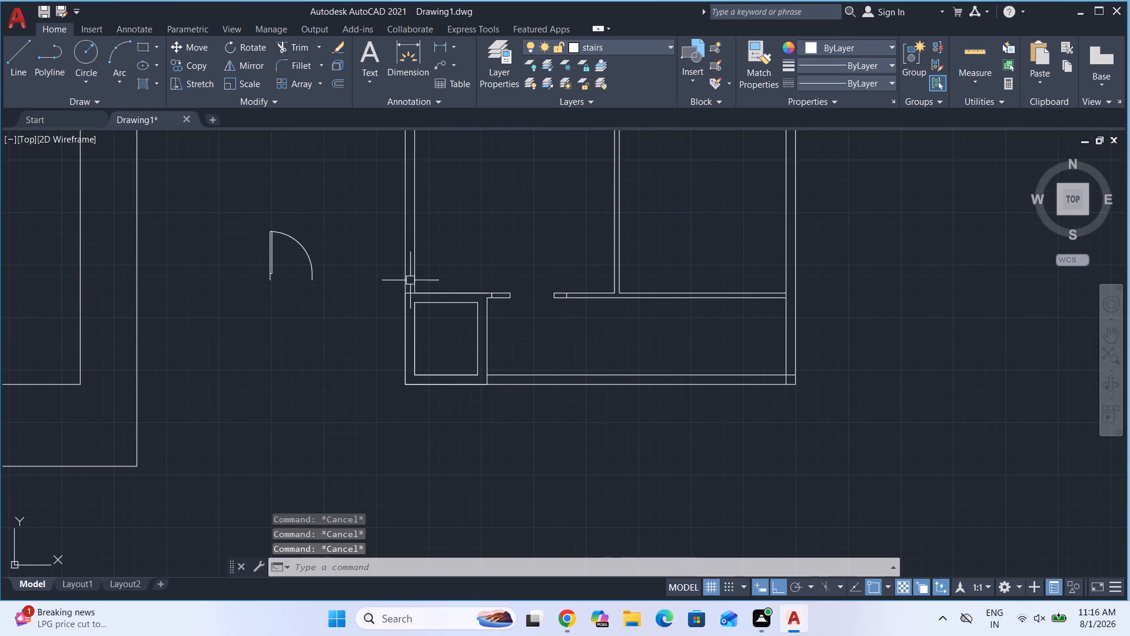
Scale the door block by reference from its hinge-side lower end, using its full opening width as reference and 1'3" as new length.
{"action": "scroll", "coordinate": [302, 310], "scroll_direction": "down", "scroll_amount": 2}
{"action": "scroll", "coordinate": [299, 290], "scroll_direction": "up", "scroll_amount": 3}
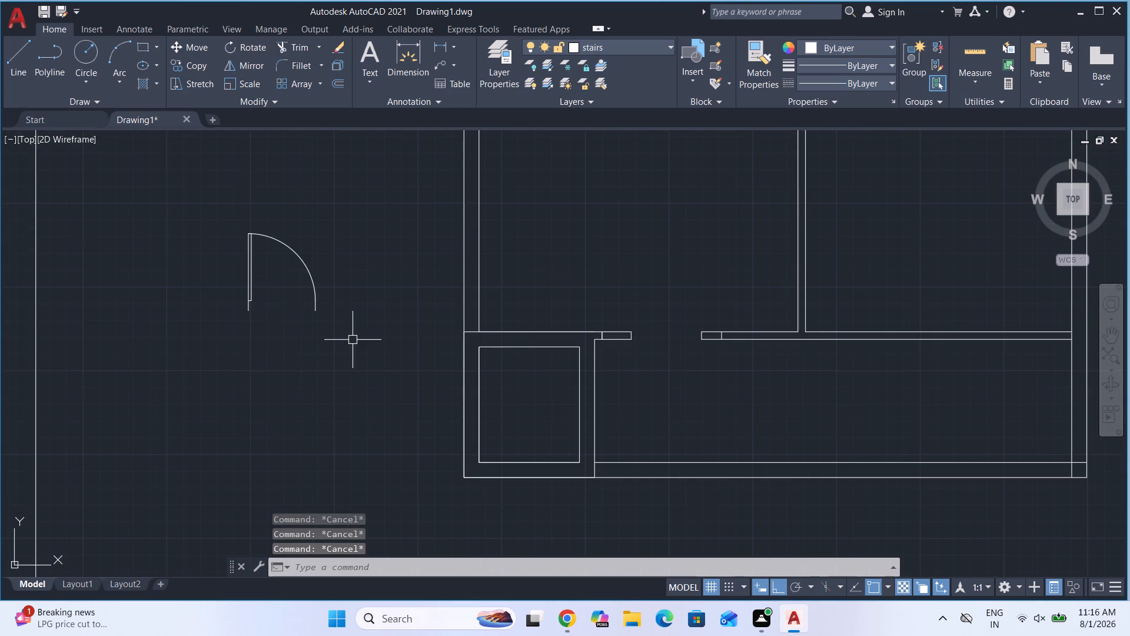
{"action": "left_click", "coordinate": [338, 327]}
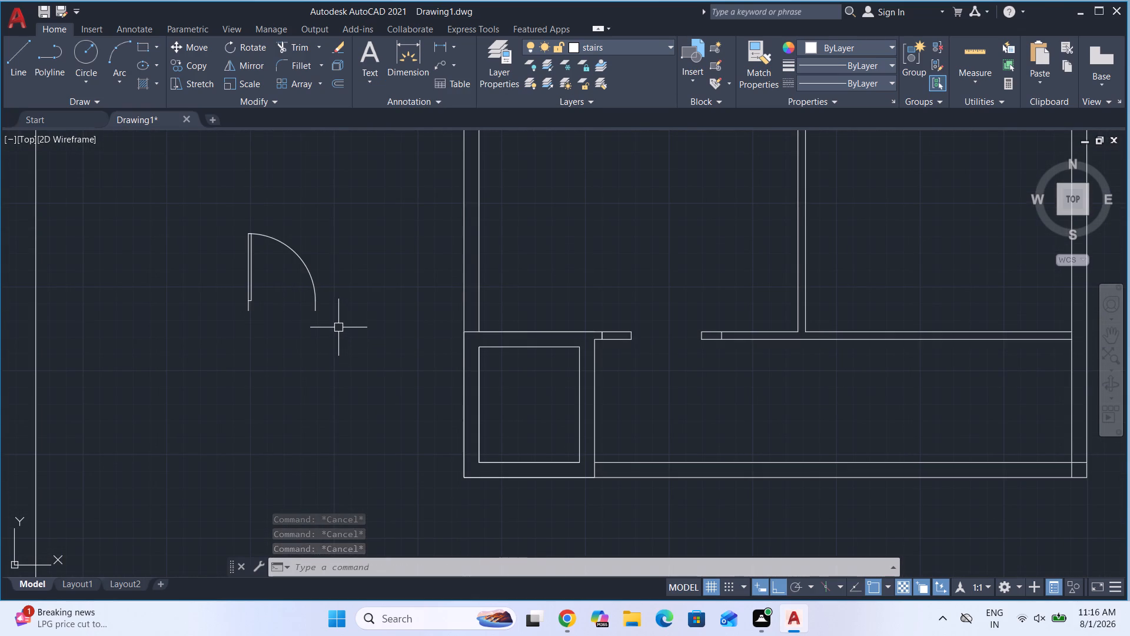
{"action": "left_click", "coordinate": [226, 211]}
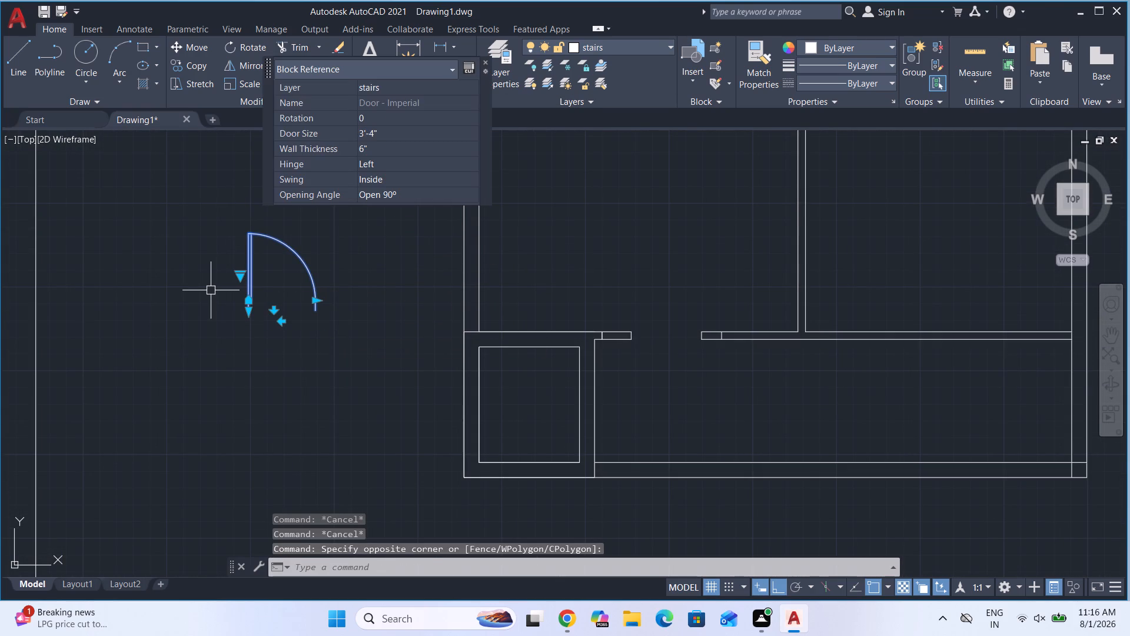
{"action": "key", "text": "s"}
{"action": "key", "text": "c"}
{"action": "key", "text": "Return"}
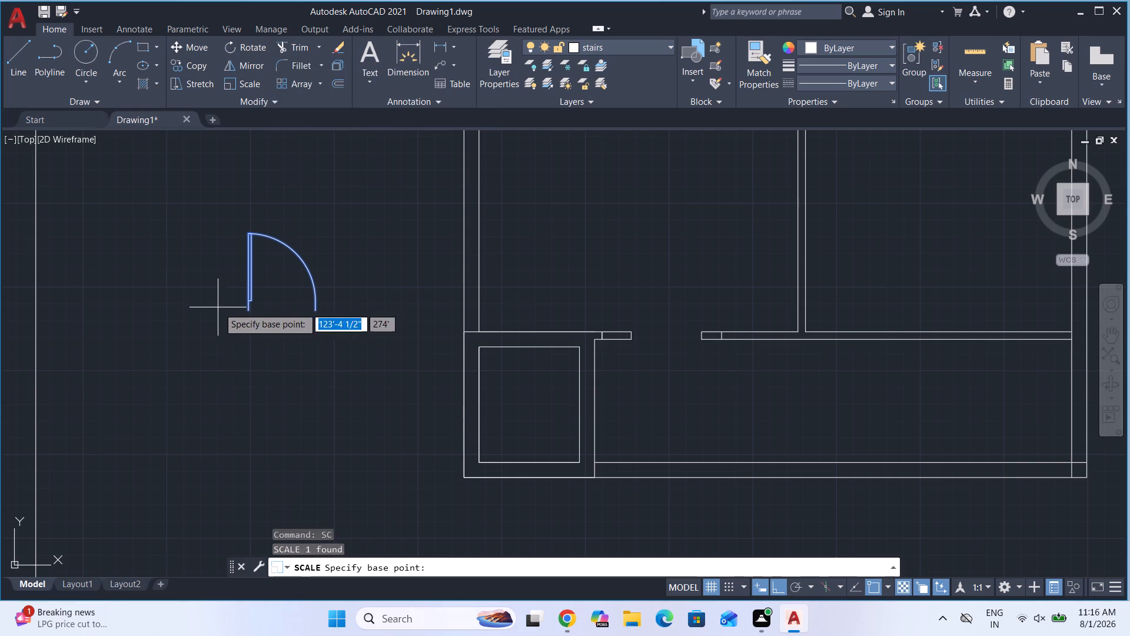
{"action": "left_click", "coordinate": [247, 311]}
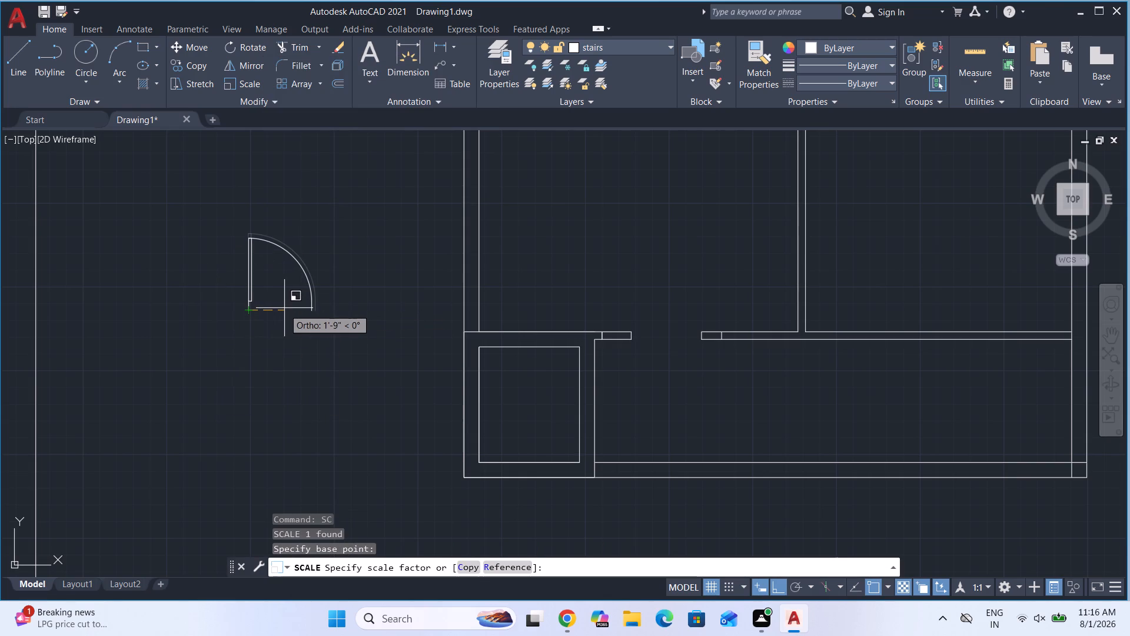
{"action": "key", "text": "r"}
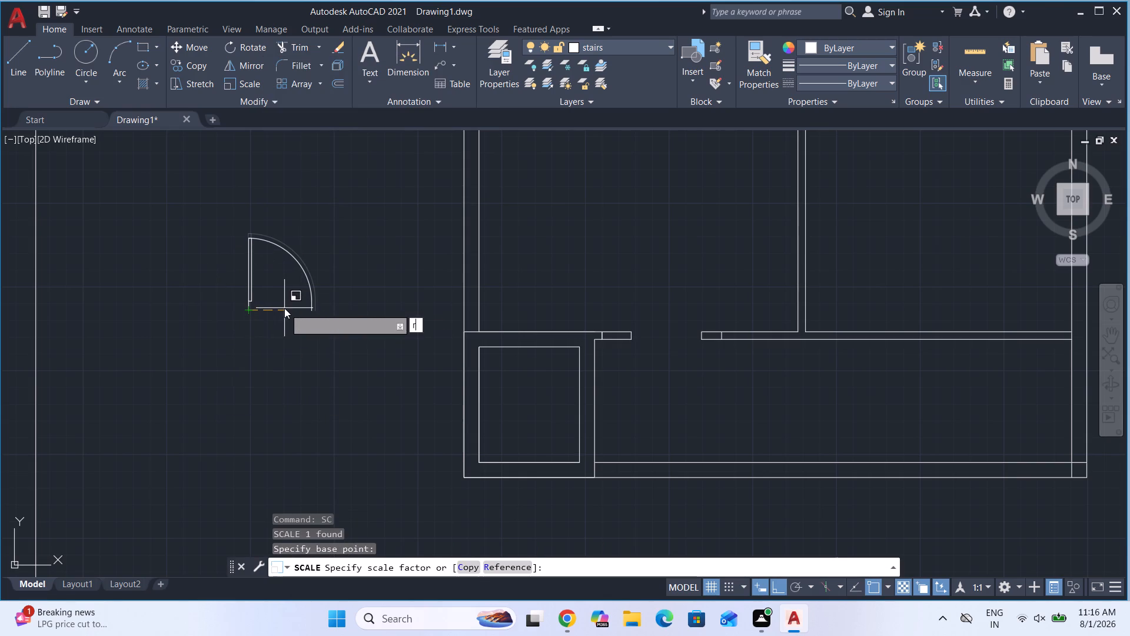
{"action": "key", "text": "Return"}
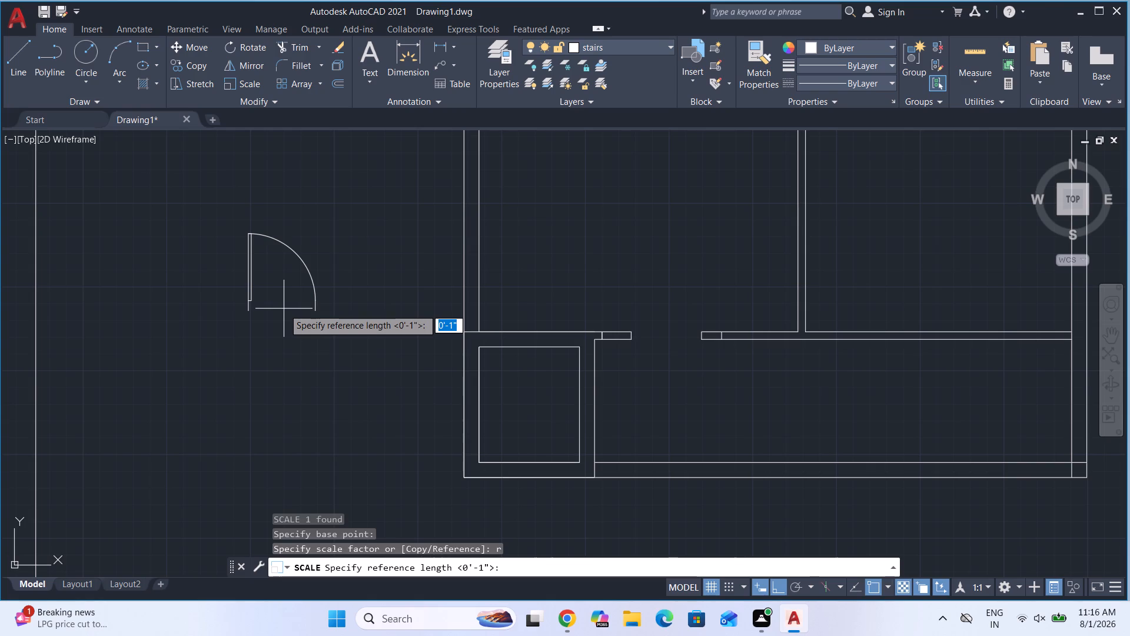
{"action": "left_click", "coordinate": [251, 310]}
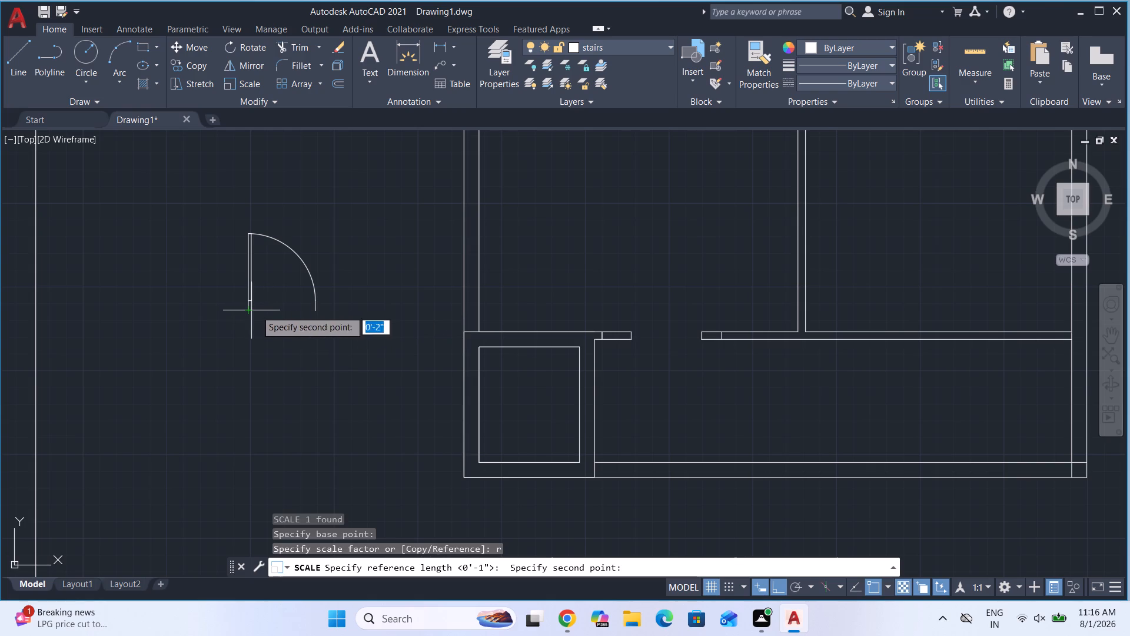
{"action": "left_click", "coordinate": [313, 310]}
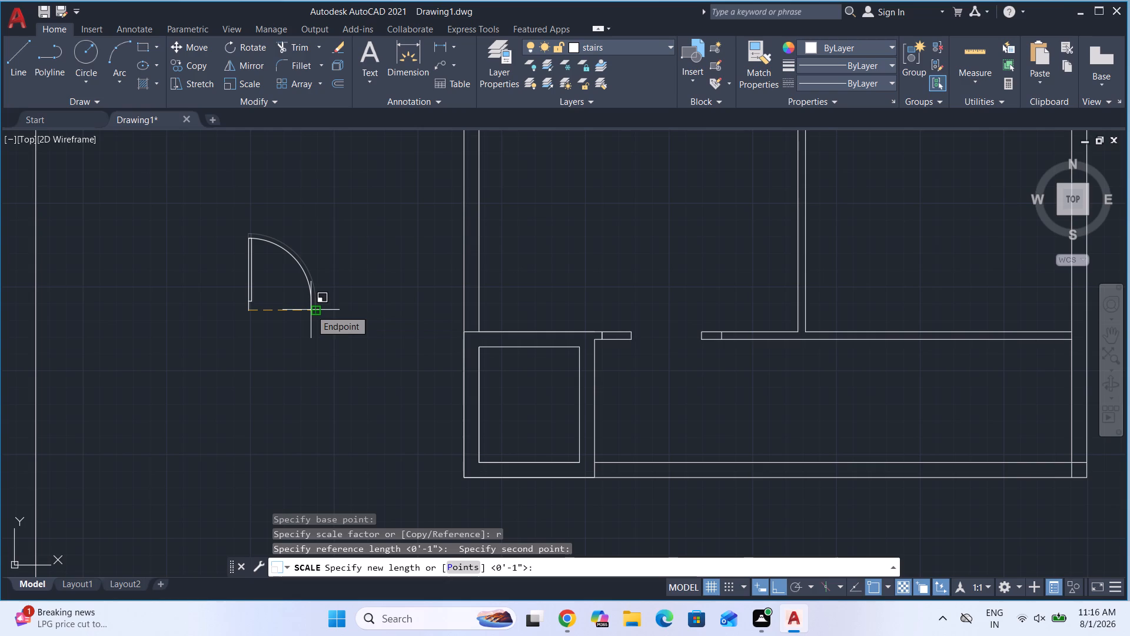
{"action": "type", "text": "1'"}
{"action": "type", "text": "3\""}
{"action": "key", "text": "Return"}
{"action": "key", "text": "Escape"}
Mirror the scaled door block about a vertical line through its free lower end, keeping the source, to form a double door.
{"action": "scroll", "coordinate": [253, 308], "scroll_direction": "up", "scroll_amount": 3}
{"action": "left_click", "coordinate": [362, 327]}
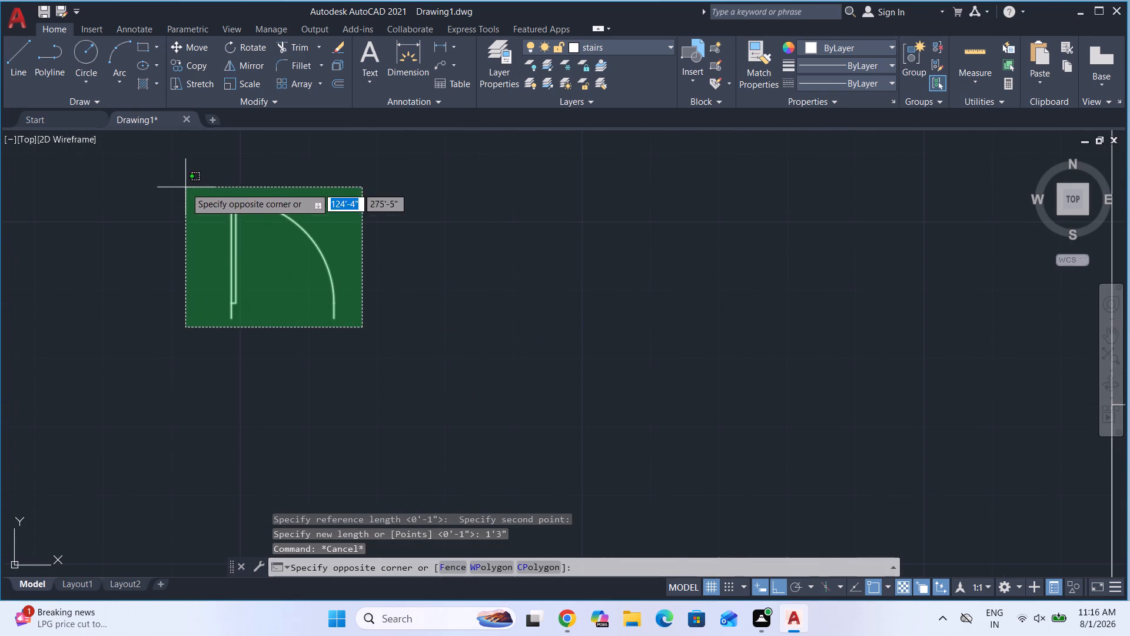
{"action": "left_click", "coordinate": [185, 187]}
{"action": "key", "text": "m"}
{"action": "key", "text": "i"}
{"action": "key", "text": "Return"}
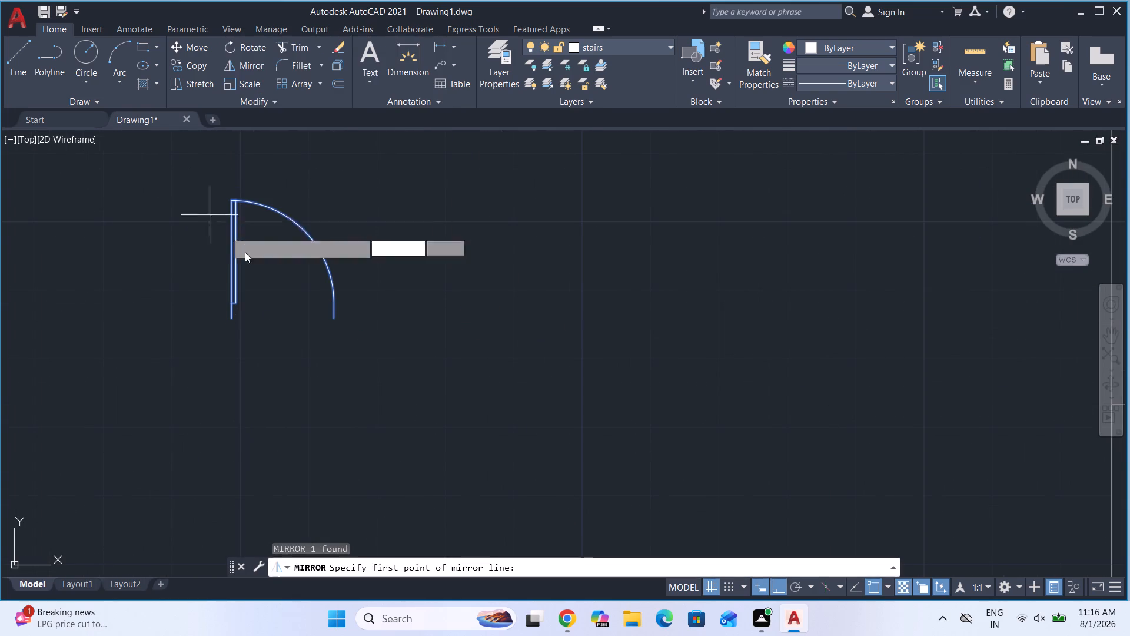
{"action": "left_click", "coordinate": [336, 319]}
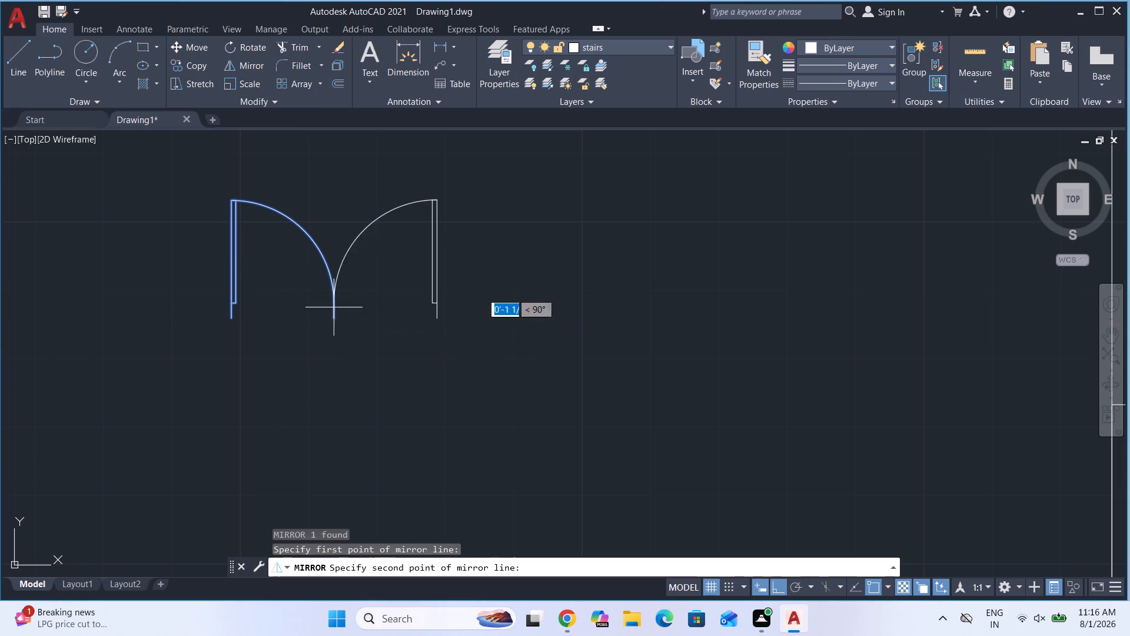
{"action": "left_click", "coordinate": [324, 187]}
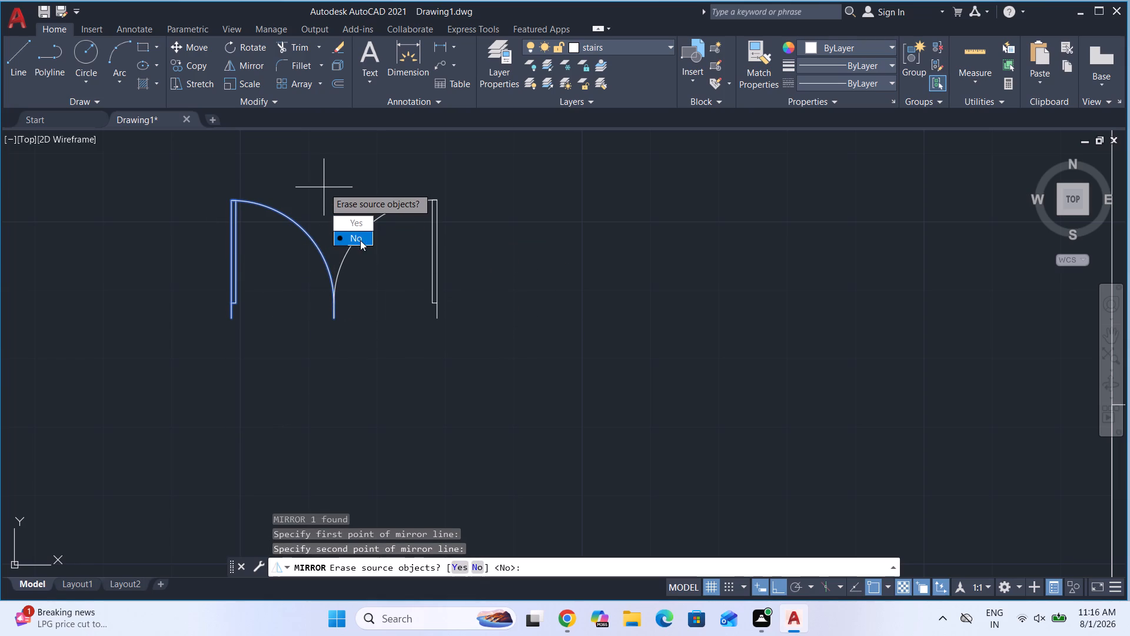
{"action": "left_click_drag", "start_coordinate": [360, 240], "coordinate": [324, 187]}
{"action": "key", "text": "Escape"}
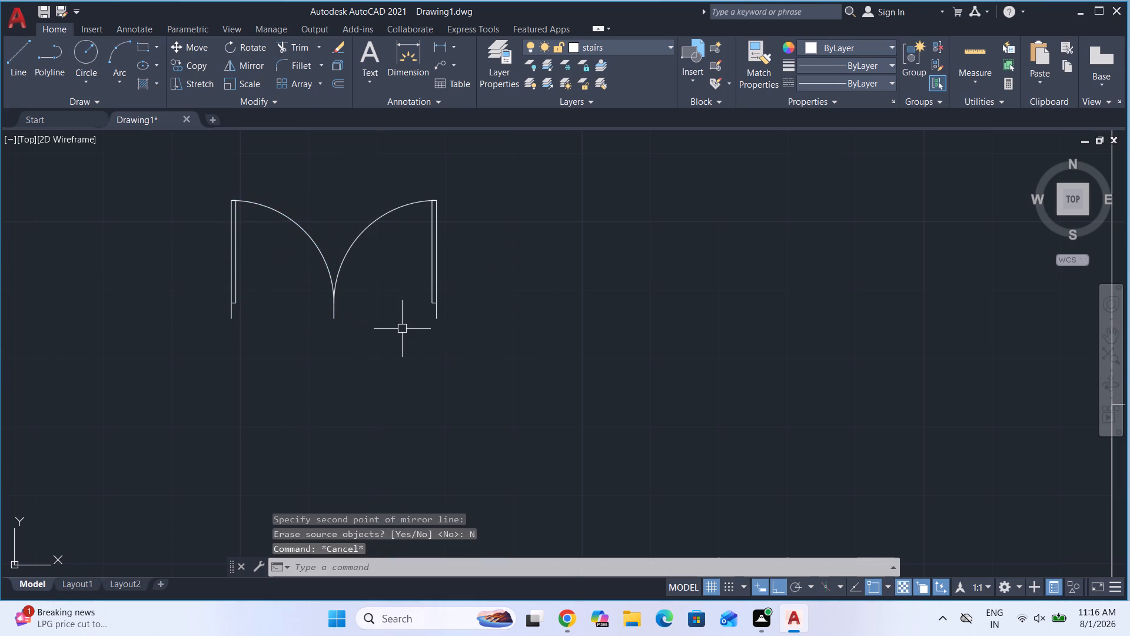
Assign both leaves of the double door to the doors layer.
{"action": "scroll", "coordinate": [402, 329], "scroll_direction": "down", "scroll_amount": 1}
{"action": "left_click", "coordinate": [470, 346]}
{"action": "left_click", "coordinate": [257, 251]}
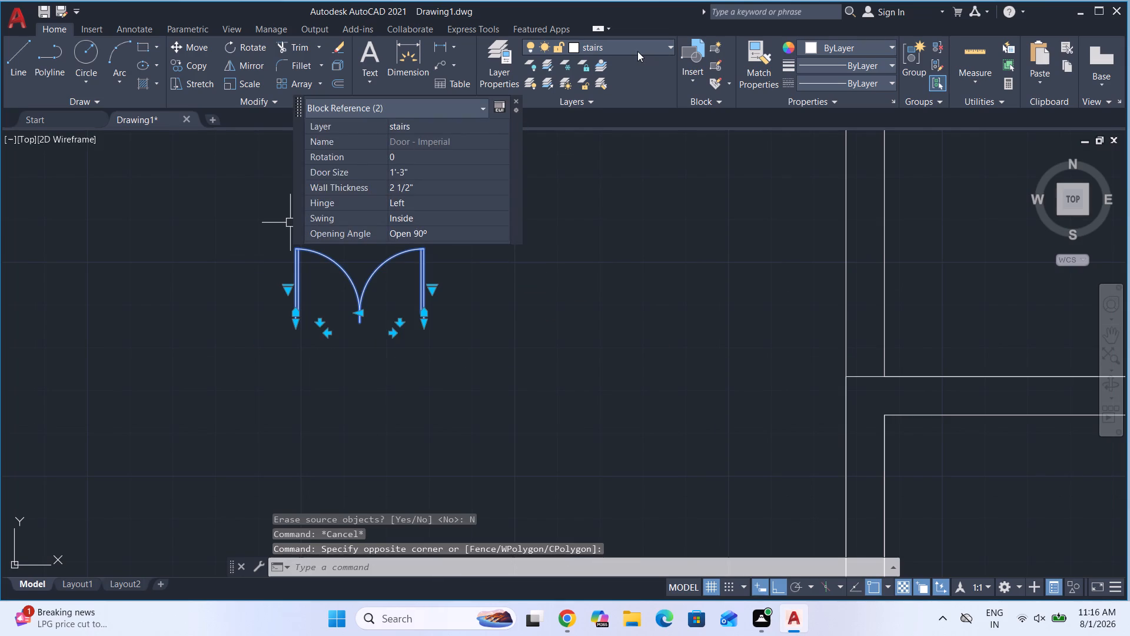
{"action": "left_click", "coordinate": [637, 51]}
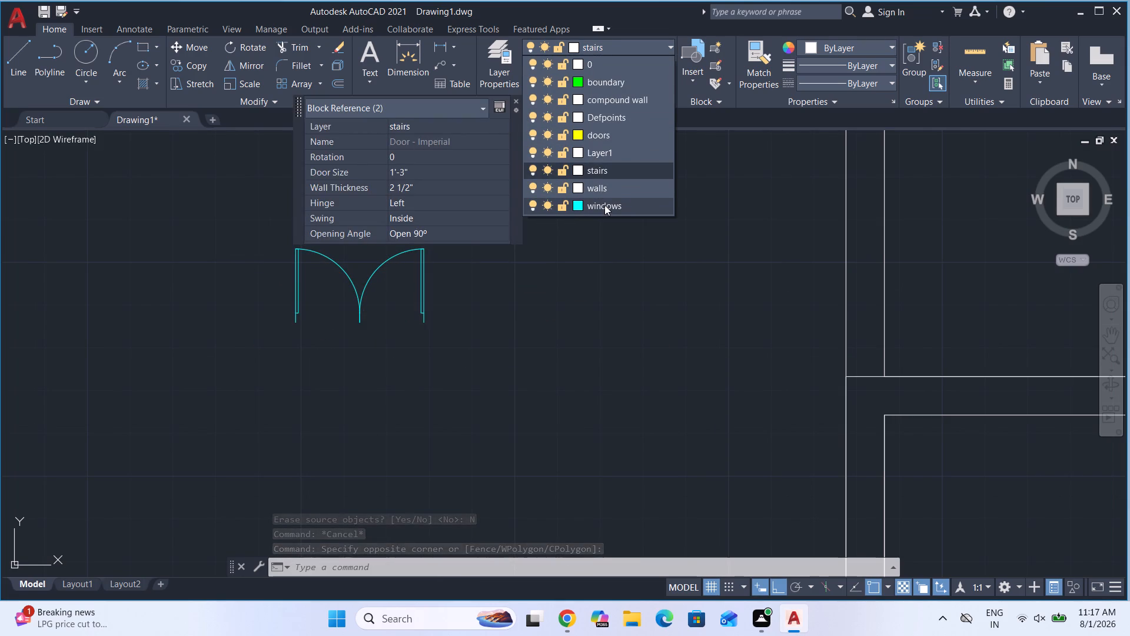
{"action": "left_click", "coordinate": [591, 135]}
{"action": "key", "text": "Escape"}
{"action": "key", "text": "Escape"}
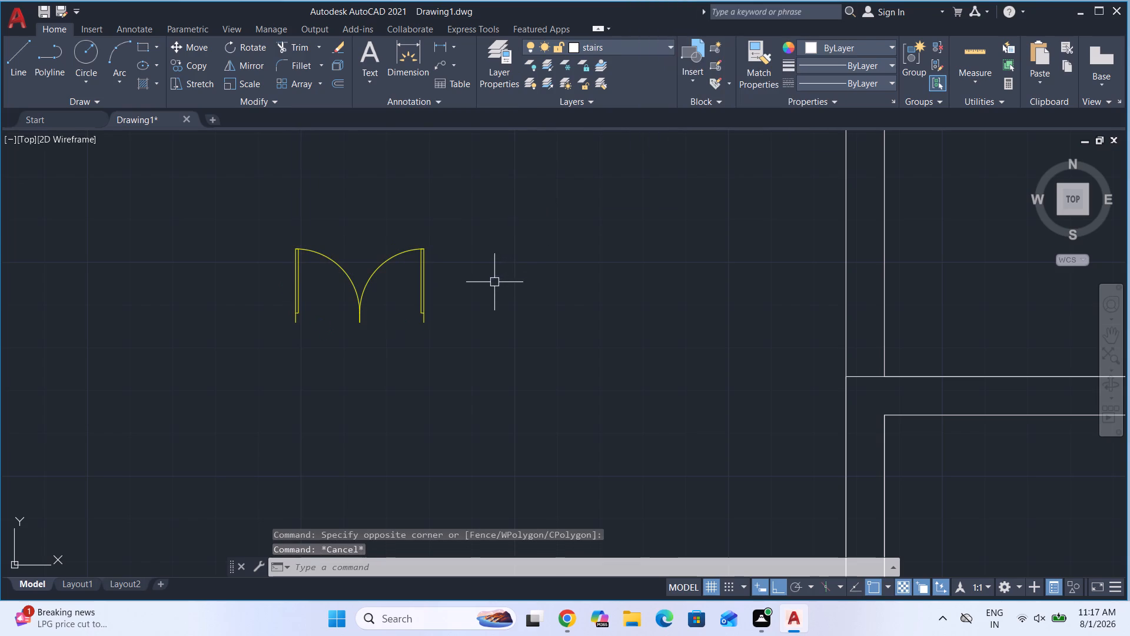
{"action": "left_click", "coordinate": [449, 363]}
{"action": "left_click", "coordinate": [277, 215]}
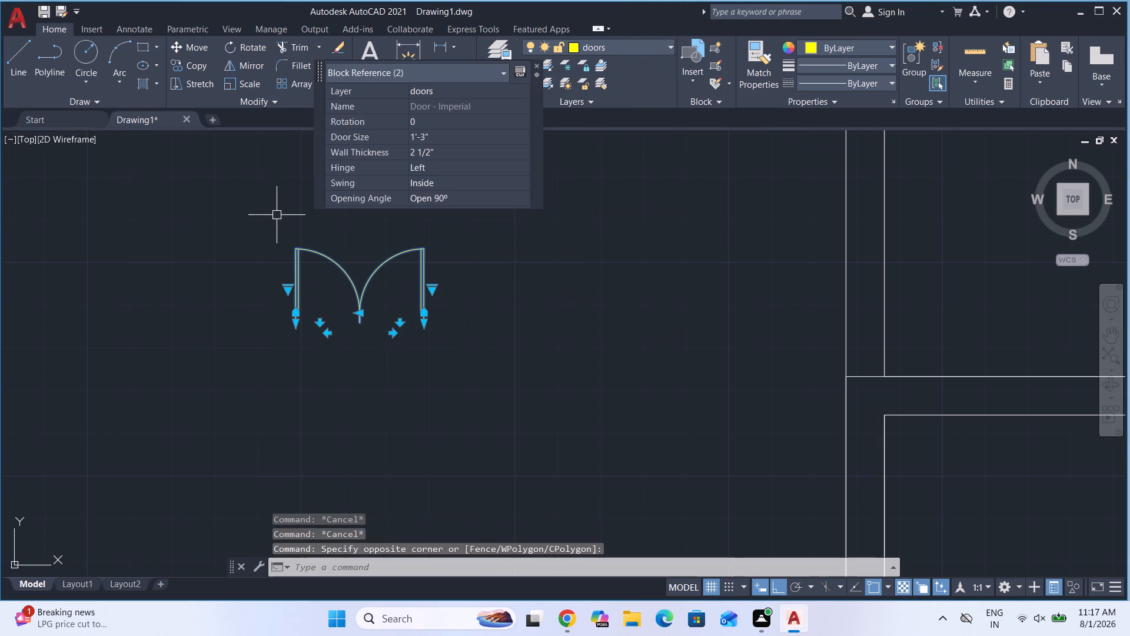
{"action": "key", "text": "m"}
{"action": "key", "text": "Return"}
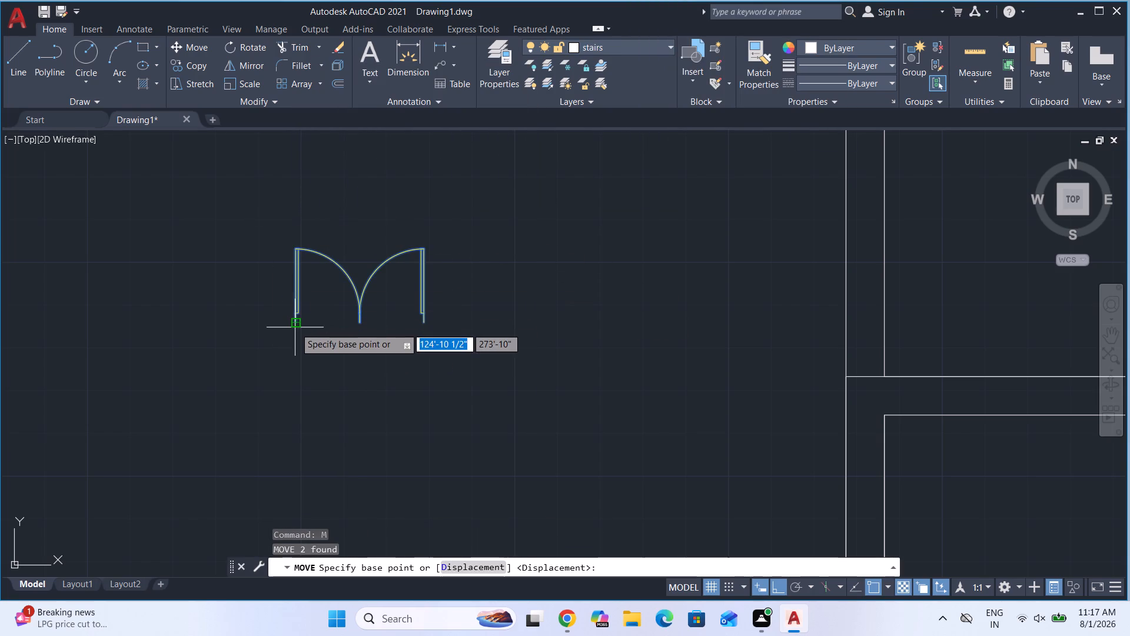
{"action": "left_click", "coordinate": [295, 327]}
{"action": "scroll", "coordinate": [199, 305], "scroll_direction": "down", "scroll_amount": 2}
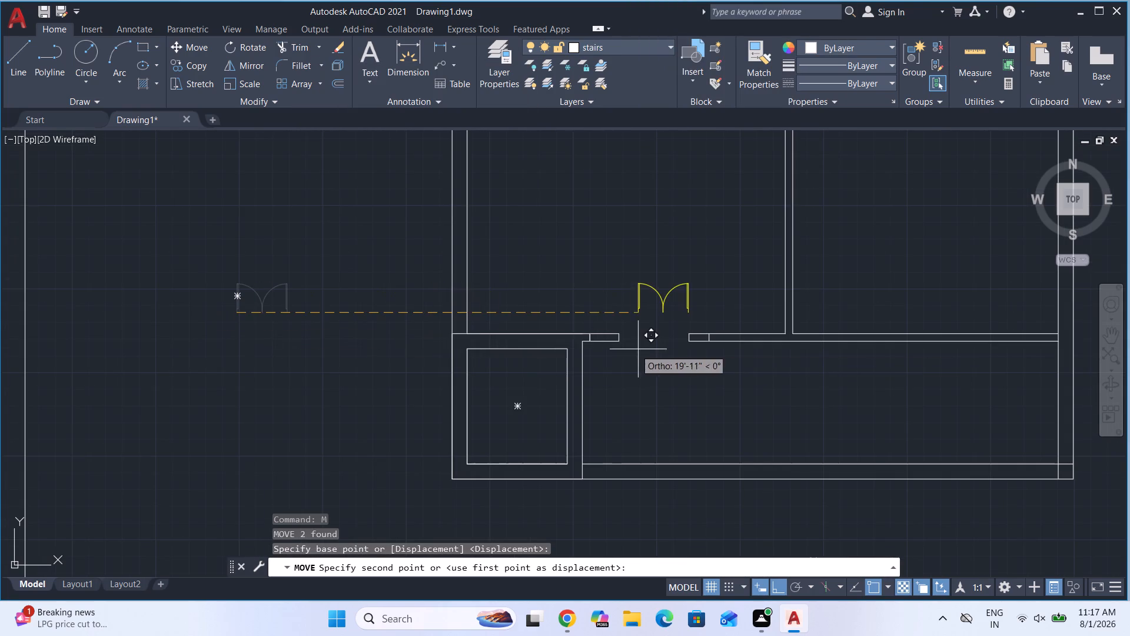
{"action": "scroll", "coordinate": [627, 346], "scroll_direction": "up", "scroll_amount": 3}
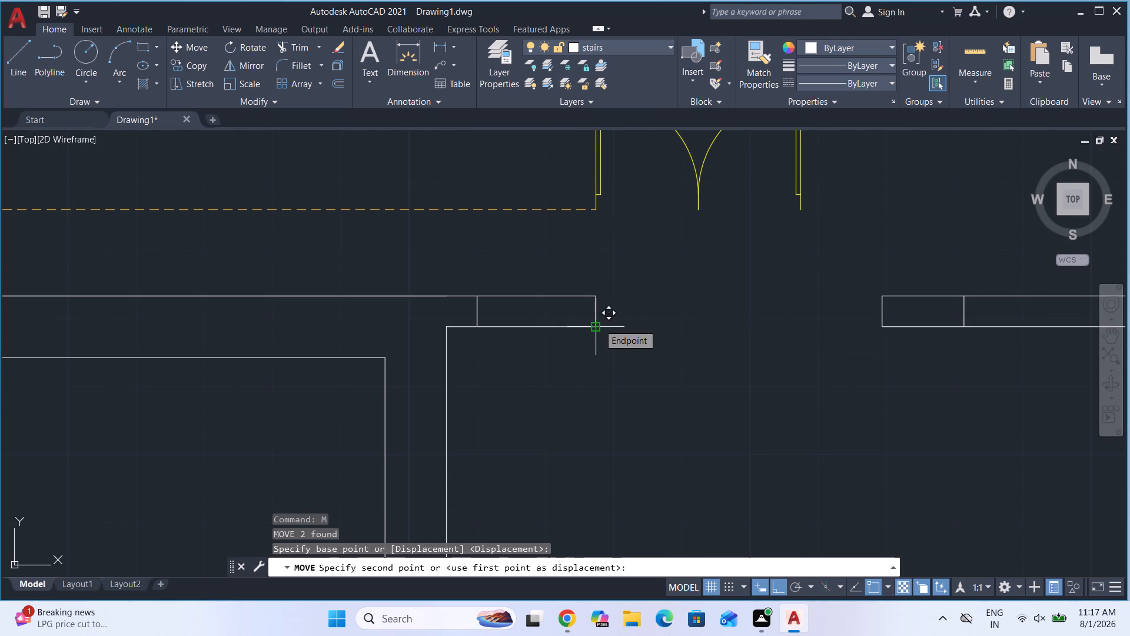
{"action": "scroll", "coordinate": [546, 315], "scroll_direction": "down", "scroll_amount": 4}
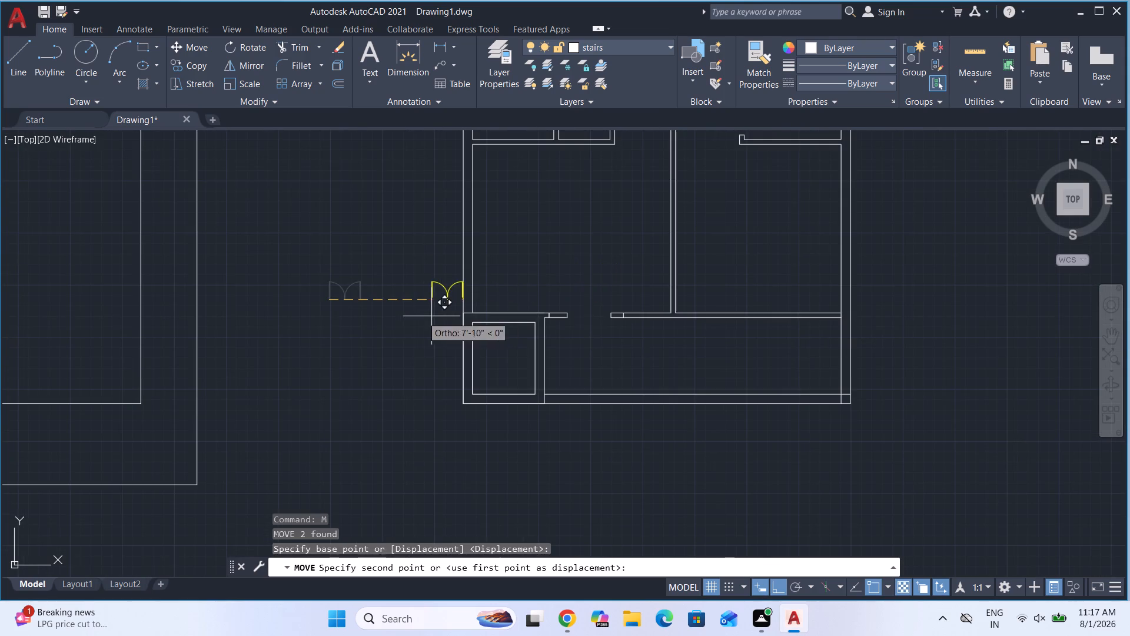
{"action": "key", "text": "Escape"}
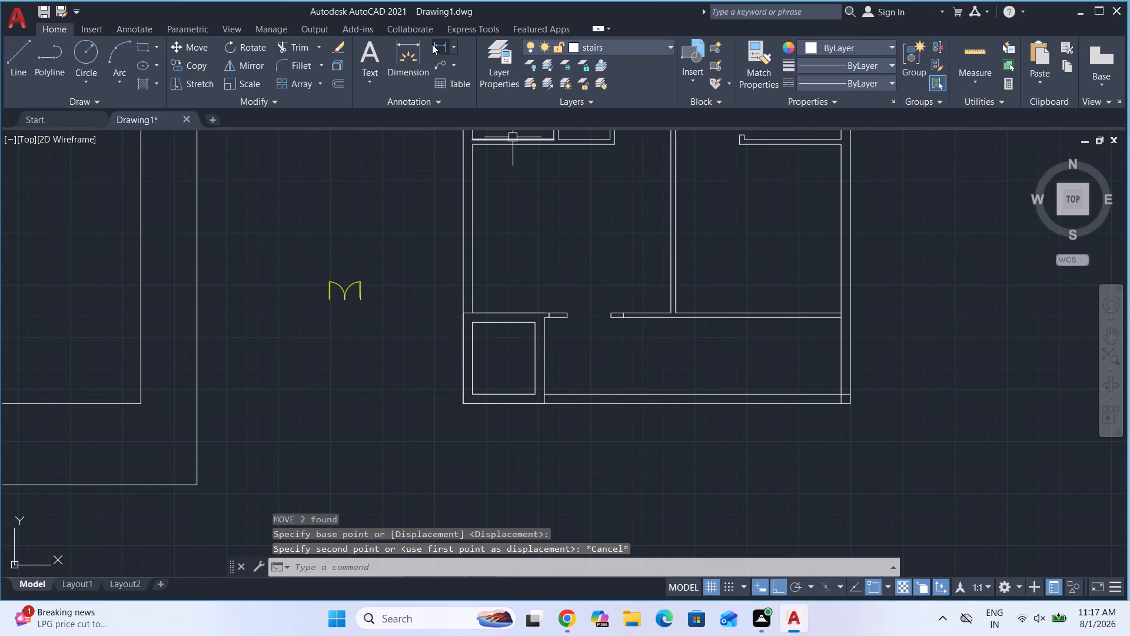
Measure the width of the opening in the wall above the bottom room with a linear dimension, without placing it.
{"action": "left_click", "coordinate": [438, 46]}
{"action": "scroll", "coordinate": [610, 344], "scroll_direction": "up", "scroll_amount": 4}
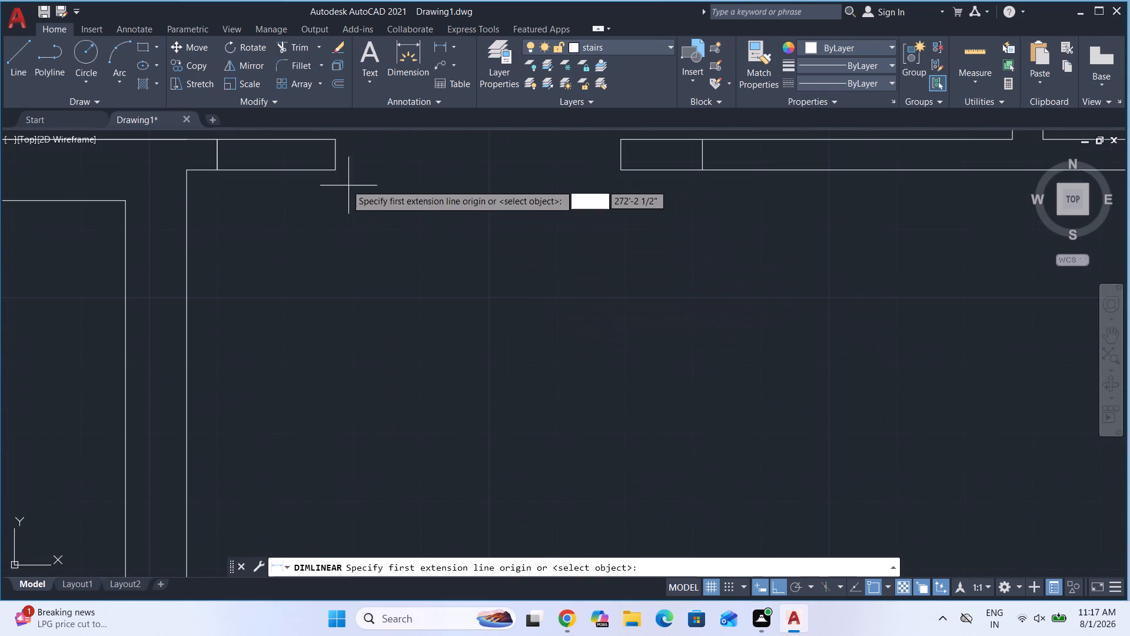
{"action": "left_click", "coordinate": [337, 169]}
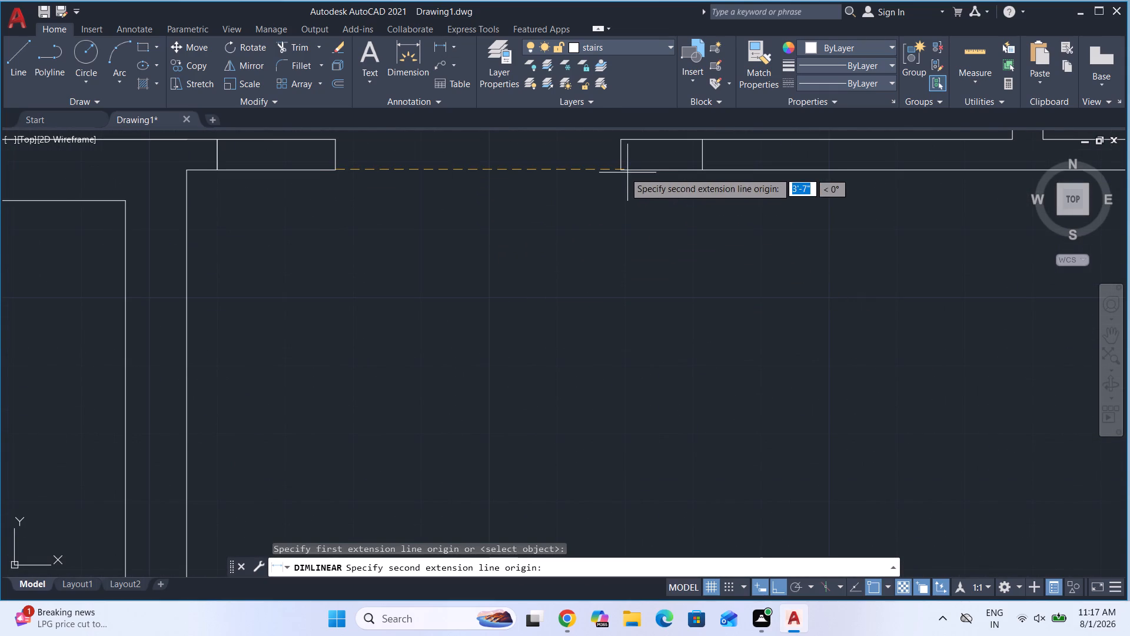
{"action": "left_click", "coordinate": [620, 170]}
{"action": "key", "text": "Escape"}
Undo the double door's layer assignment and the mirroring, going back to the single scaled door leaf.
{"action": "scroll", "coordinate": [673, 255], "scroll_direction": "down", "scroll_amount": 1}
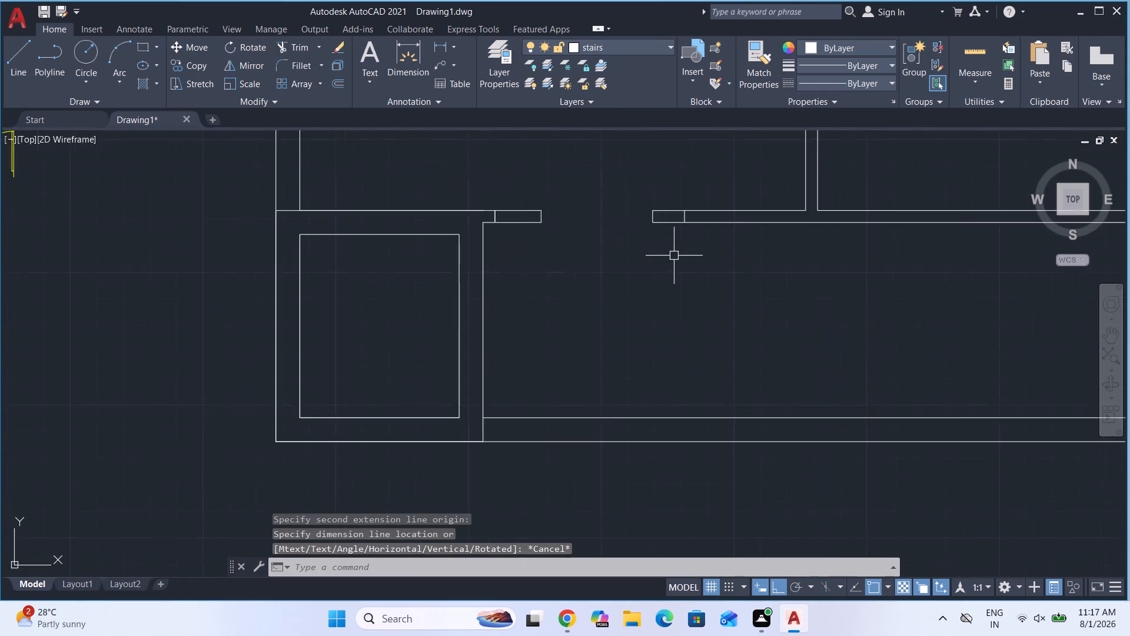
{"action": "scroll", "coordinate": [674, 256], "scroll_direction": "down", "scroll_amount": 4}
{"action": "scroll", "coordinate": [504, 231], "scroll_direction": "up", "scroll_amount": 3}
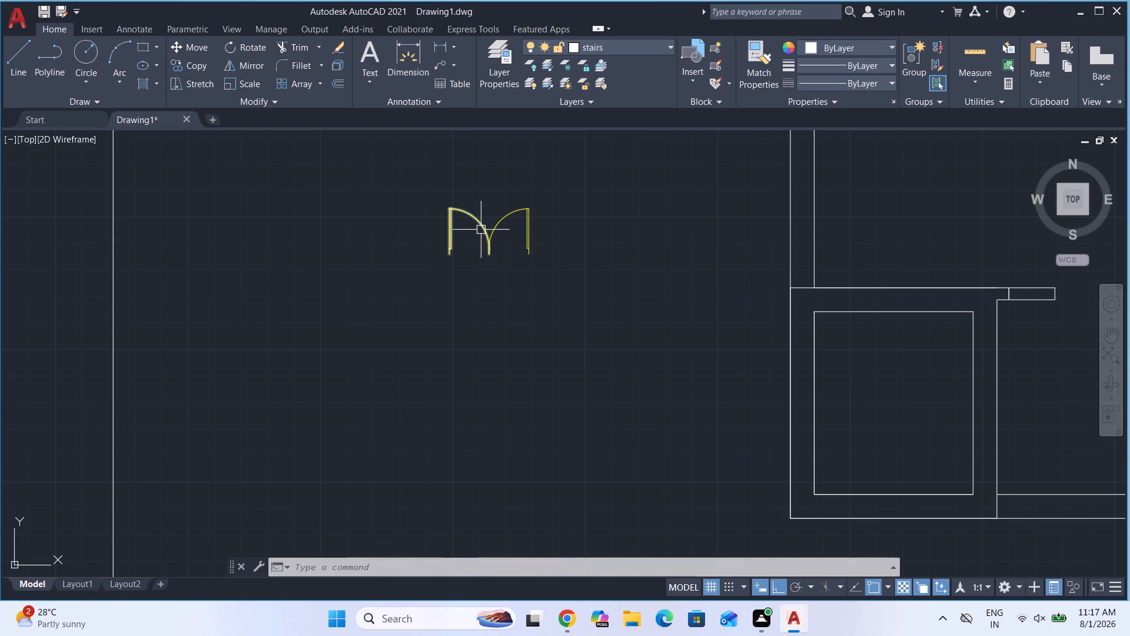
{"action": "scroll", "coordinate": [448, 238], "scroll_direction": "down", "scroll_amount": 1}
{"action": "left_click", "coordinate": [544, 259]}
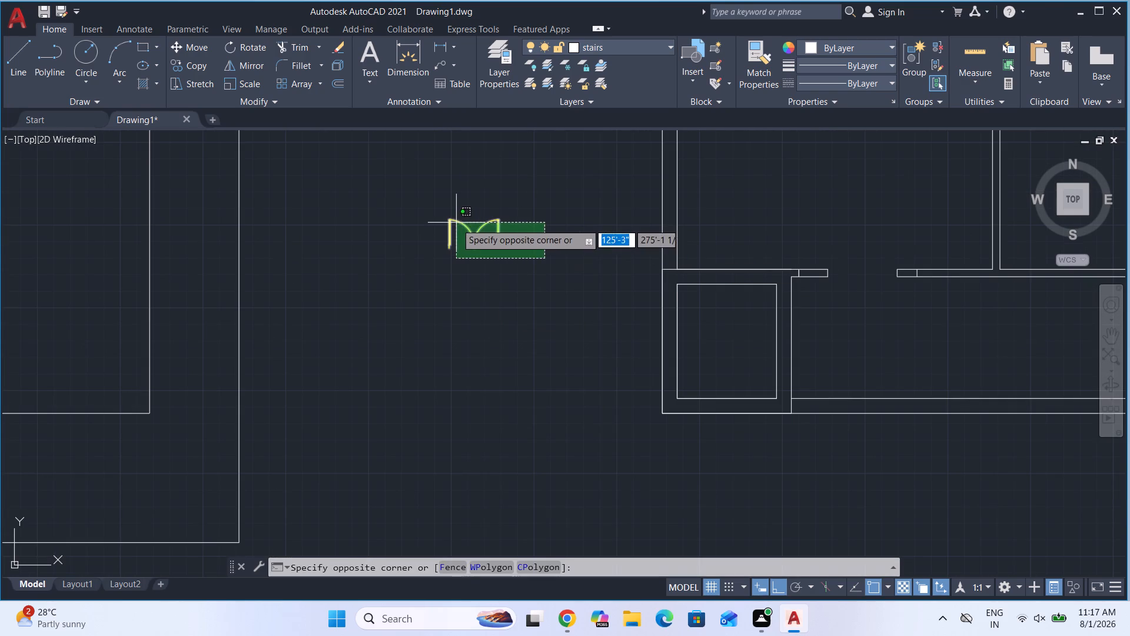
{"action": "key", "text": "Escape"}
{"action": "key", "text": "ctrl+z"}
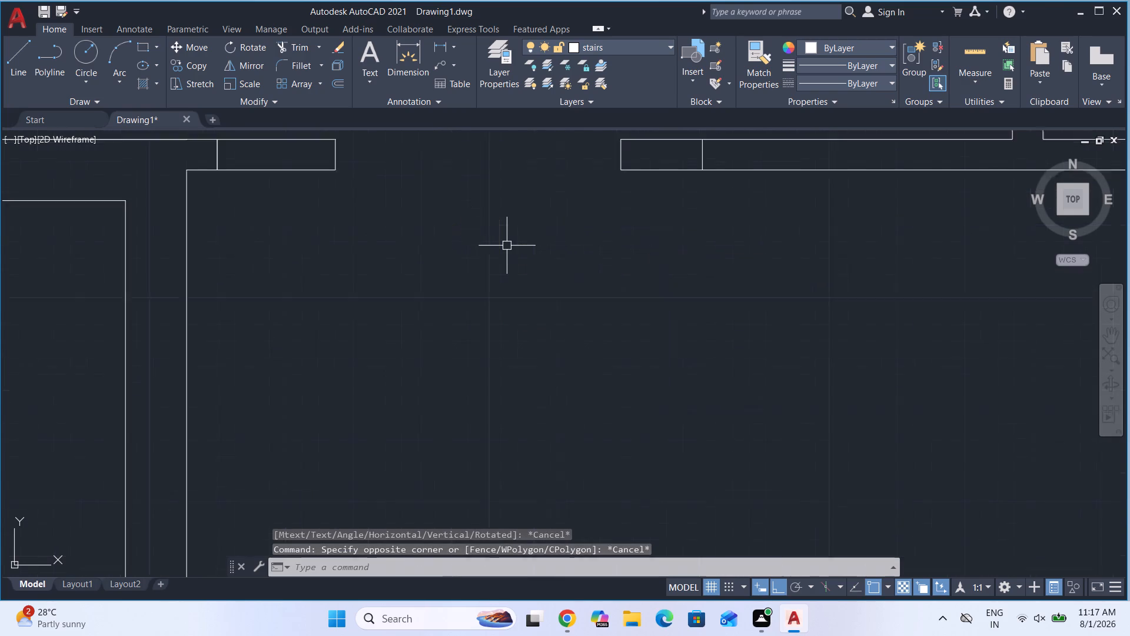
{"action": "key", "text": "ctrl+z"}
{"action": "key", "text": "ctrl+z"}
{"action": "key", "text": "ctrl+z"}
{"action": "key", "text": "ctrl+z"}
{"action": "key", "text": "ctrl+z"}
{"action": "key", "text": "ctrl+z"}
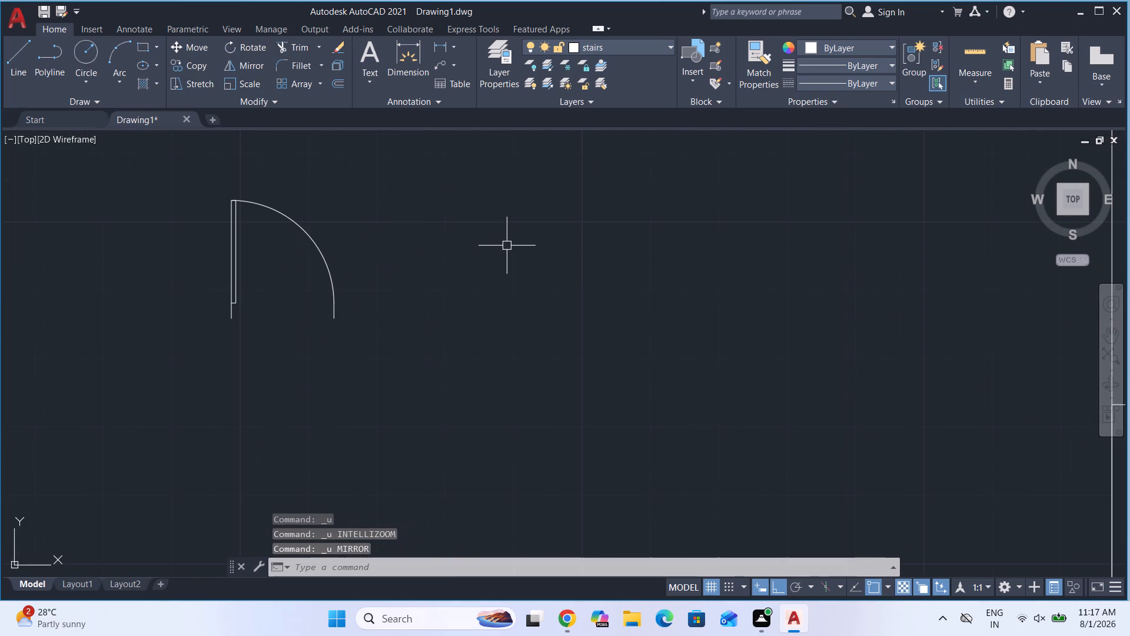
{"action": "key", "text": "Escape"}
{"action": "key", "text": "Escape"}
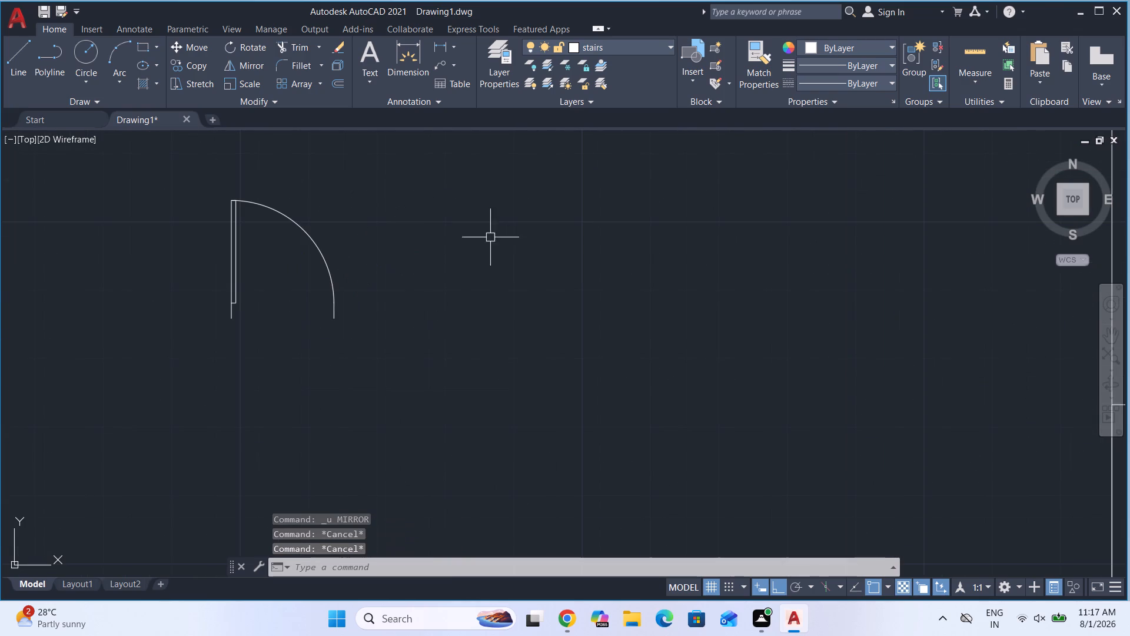
Copy the scaled single door block from its lower hinge-side end to a spot directly below the original.
{"action": "left_click", "coordinate": [363, 366]}
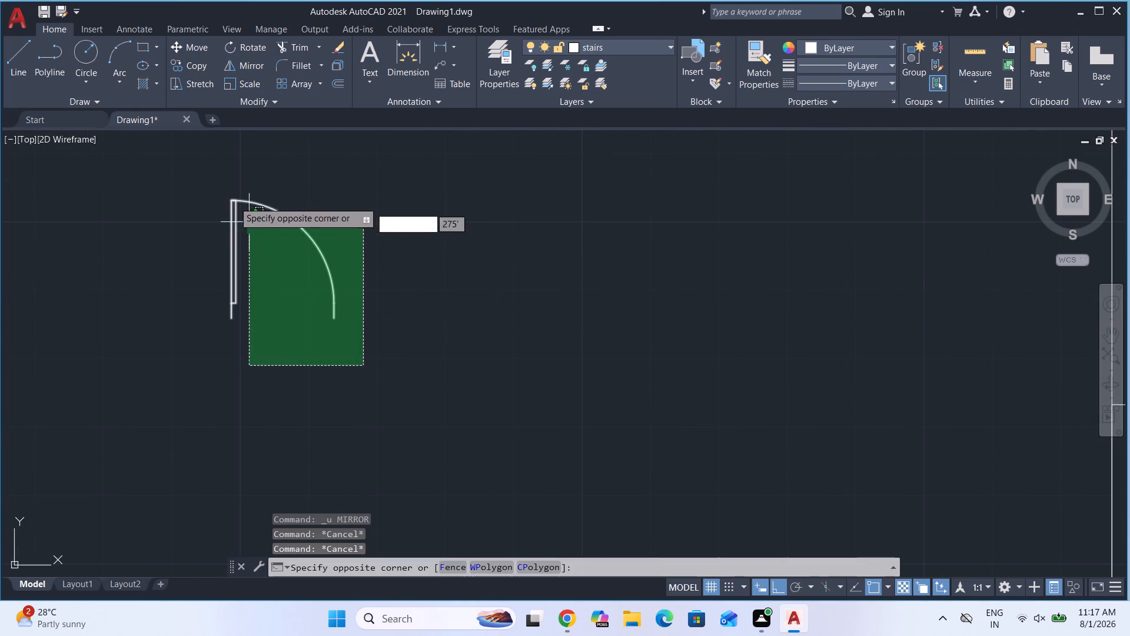
{"action": "left_click", "coordinate": [207, 177]}
{"action": "key", "text": "c"}
{"action": "key", "text": "o"}
{"action": "key", "text": "Return"}
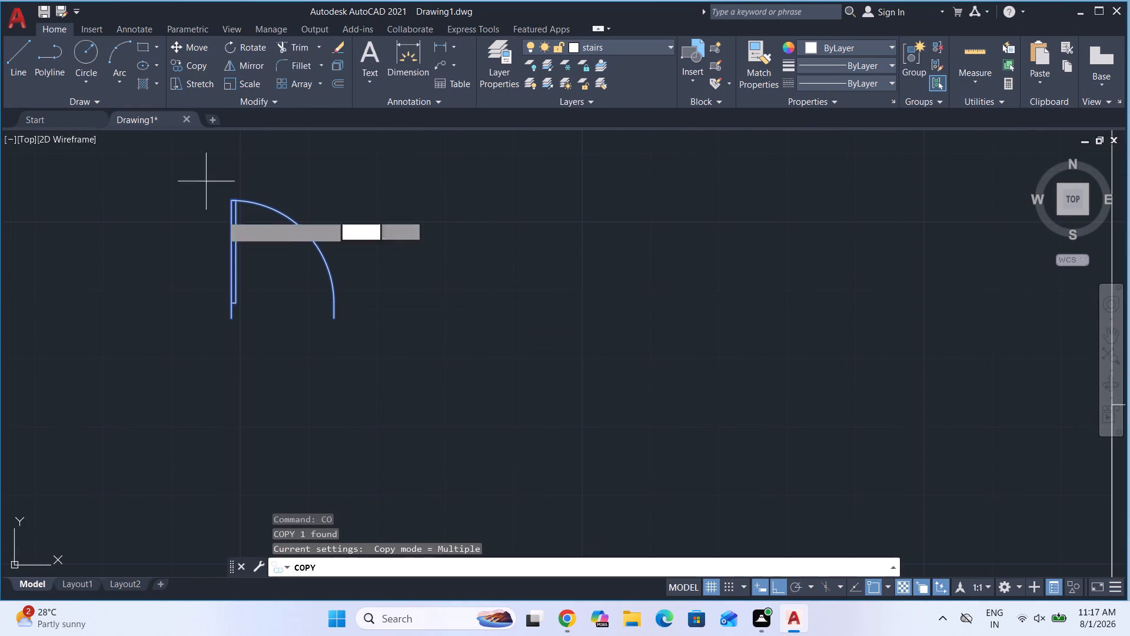
{"action": "left_click", "coordinate": [228, 322]}
{"action": "scroll", "coordinate": [271, 281], "scroll_direction": "down", "scroll_amount": 2}
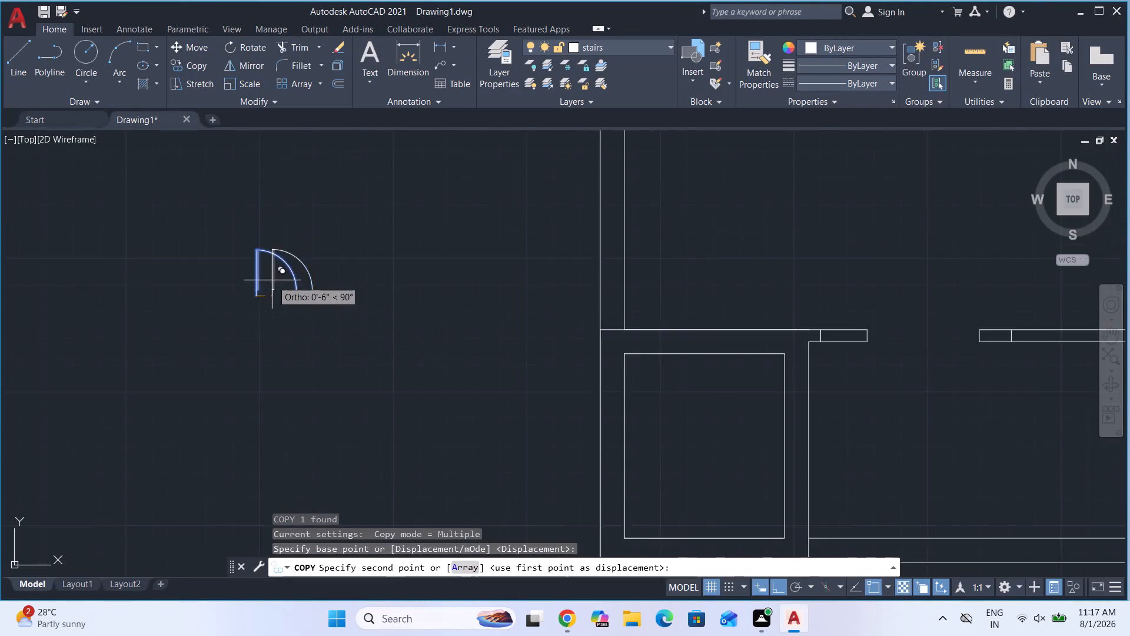
{"action": "scroll", "coordinate": [272, 280], "scroll_direction": "down", "scroll_amount": 1}
{"action": "left_click", "coordinate": [253, 369]}
{"action": "key", "text": "Escape"}
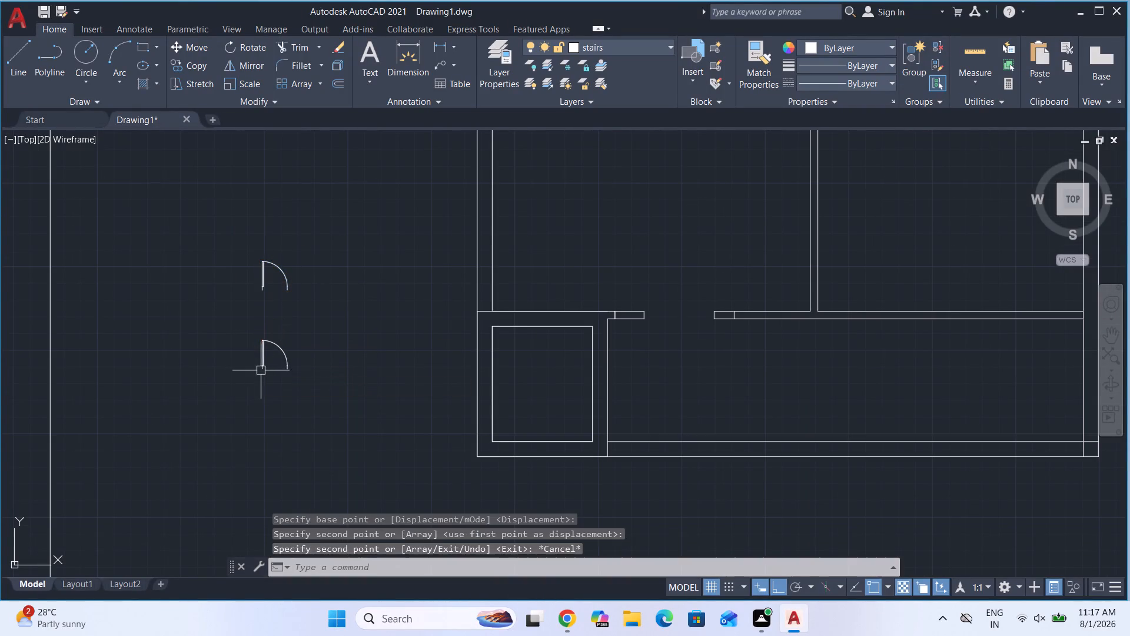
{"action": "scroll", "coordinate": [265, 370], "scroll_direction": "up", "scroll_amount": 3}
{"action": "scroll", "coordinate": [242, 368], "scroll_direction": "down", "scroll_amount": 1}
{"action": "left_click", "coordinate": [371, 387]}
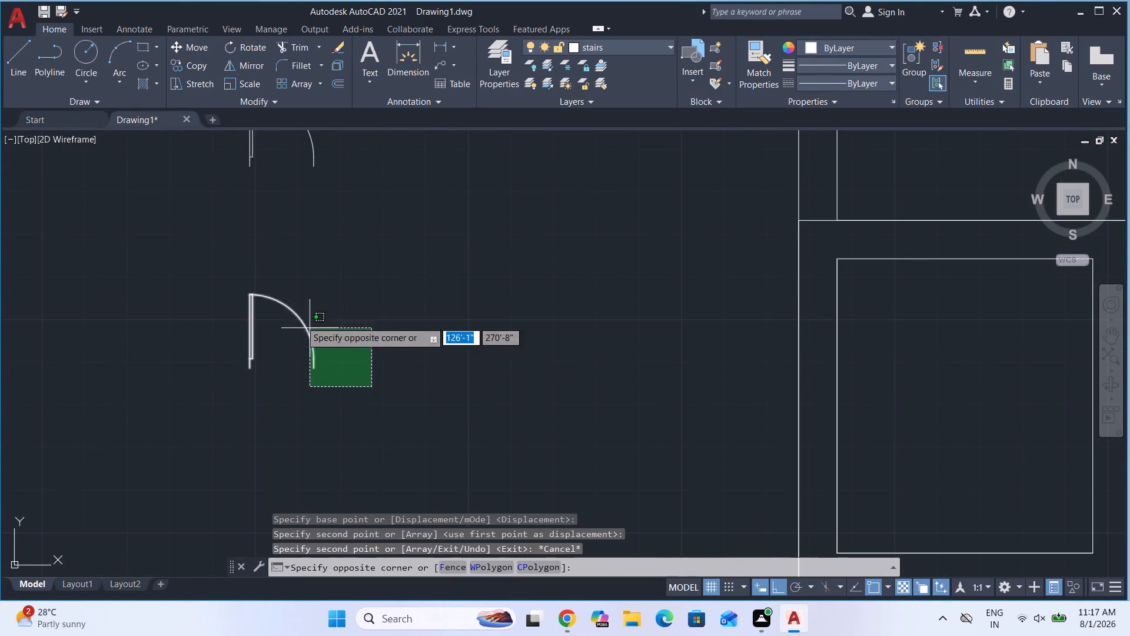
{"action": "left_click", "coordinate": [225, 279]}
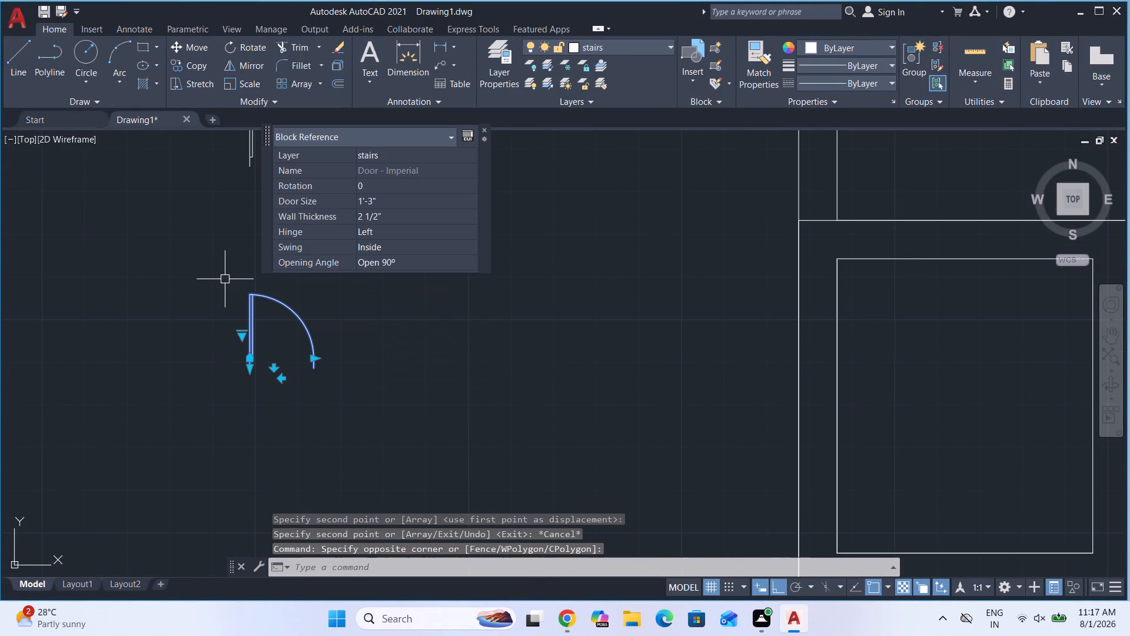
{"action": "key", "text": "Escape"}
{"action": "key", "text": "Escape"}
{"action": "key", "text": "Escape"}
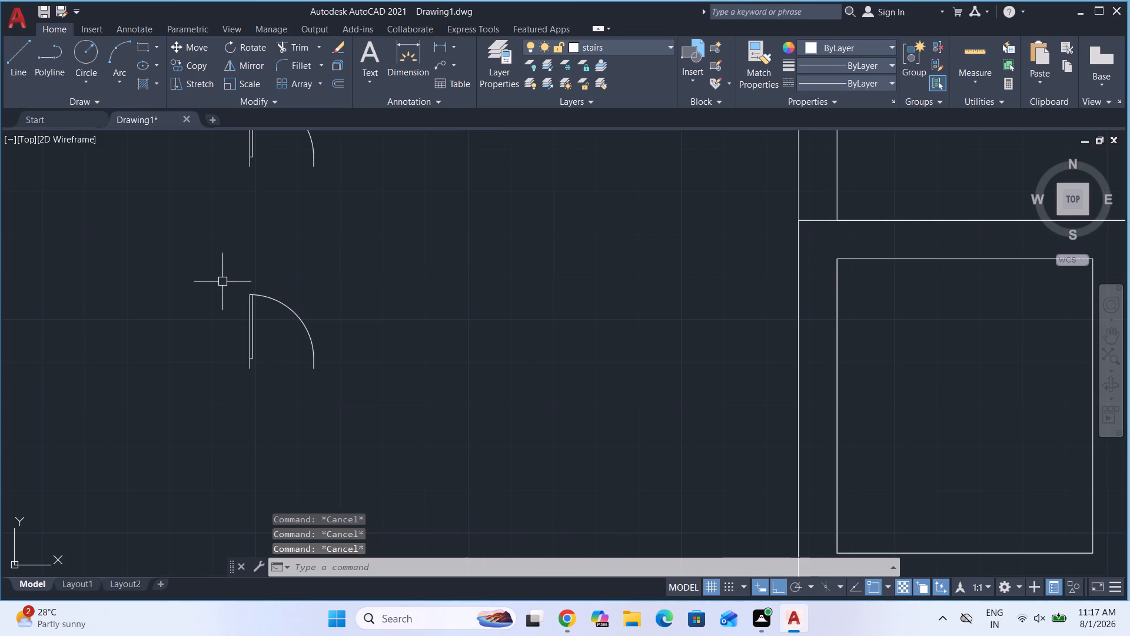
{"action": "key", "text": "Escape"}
Mirror the copied door leaf about a vertical line through its free lower end, keeping the source, to form a double door.
{"action": "left_click", "coordinate": [365, 381]}
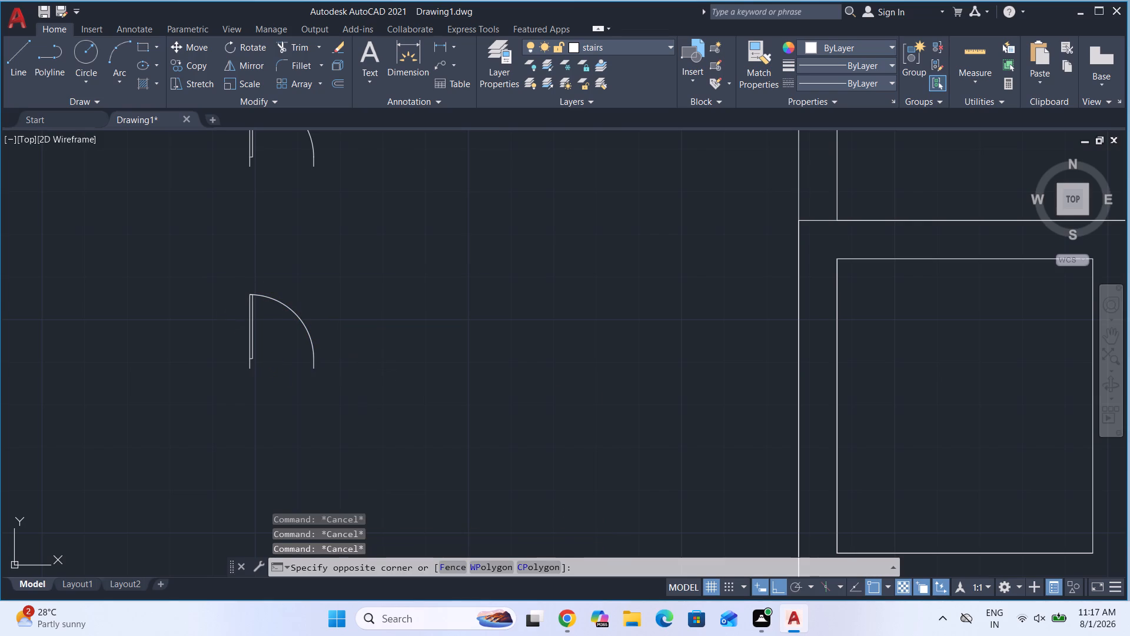
{"action": "left_click", "coordinate": [212, 274]}
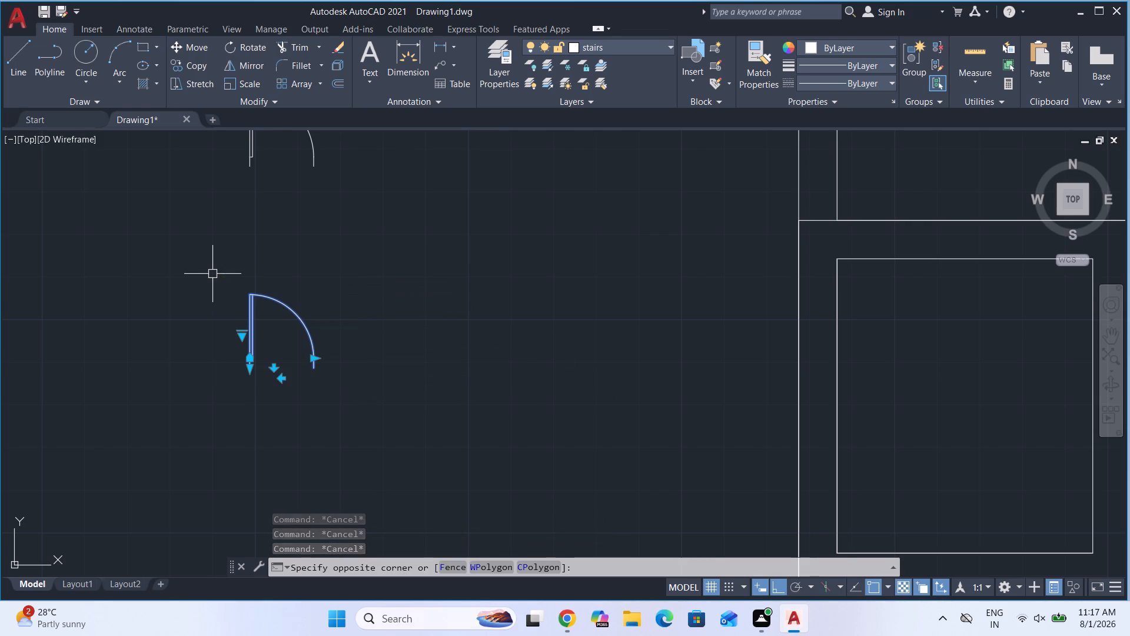
{"action": "type", "text": "mi"}
{"action": "key", "text": "Return"}
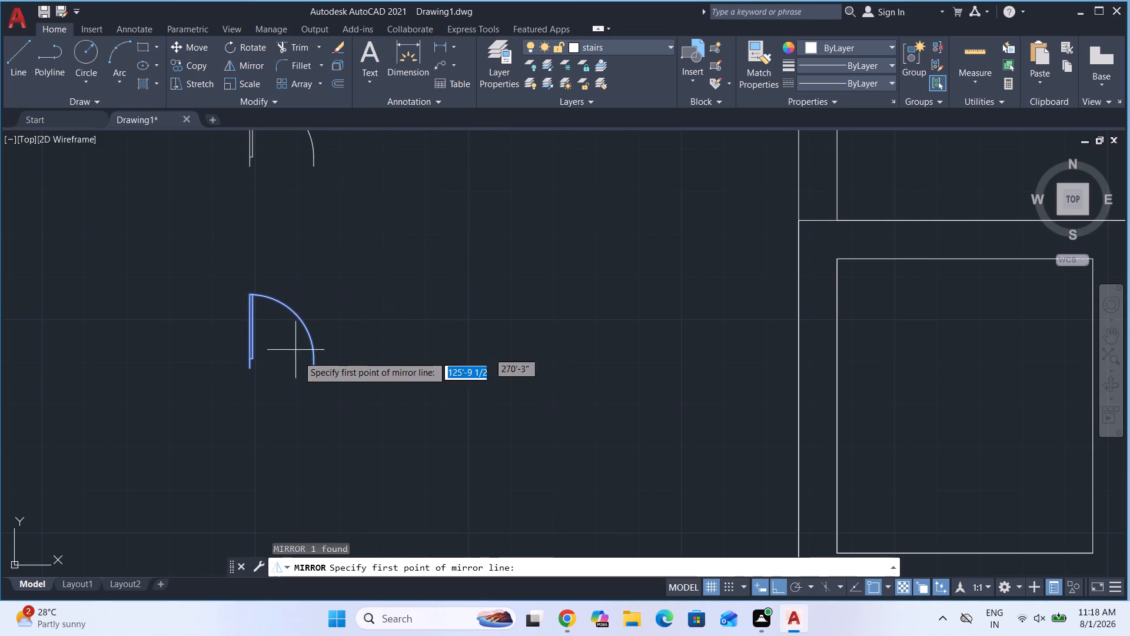
{"action": "left_click", "coordinate": [313, 366]}
{"action": "left_click", "coordinate": [310, 265]}
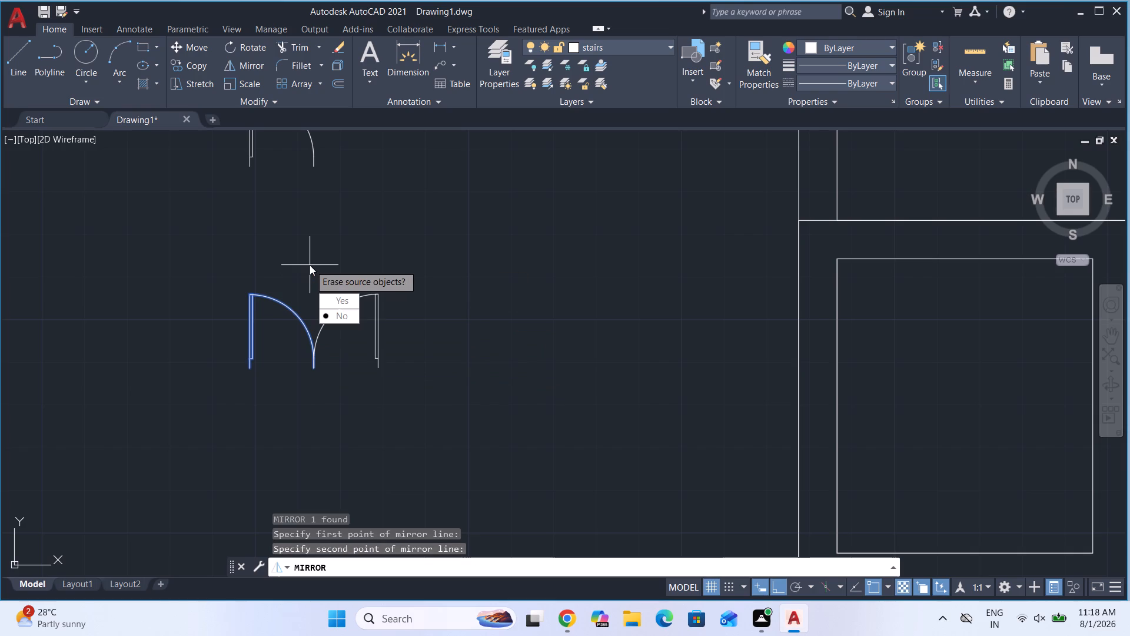
{"action": "left_click_drag", "start_coordinate": [349, 314], "coordinate": [310, 265]}
{"action": "key", "text": "Escape"}
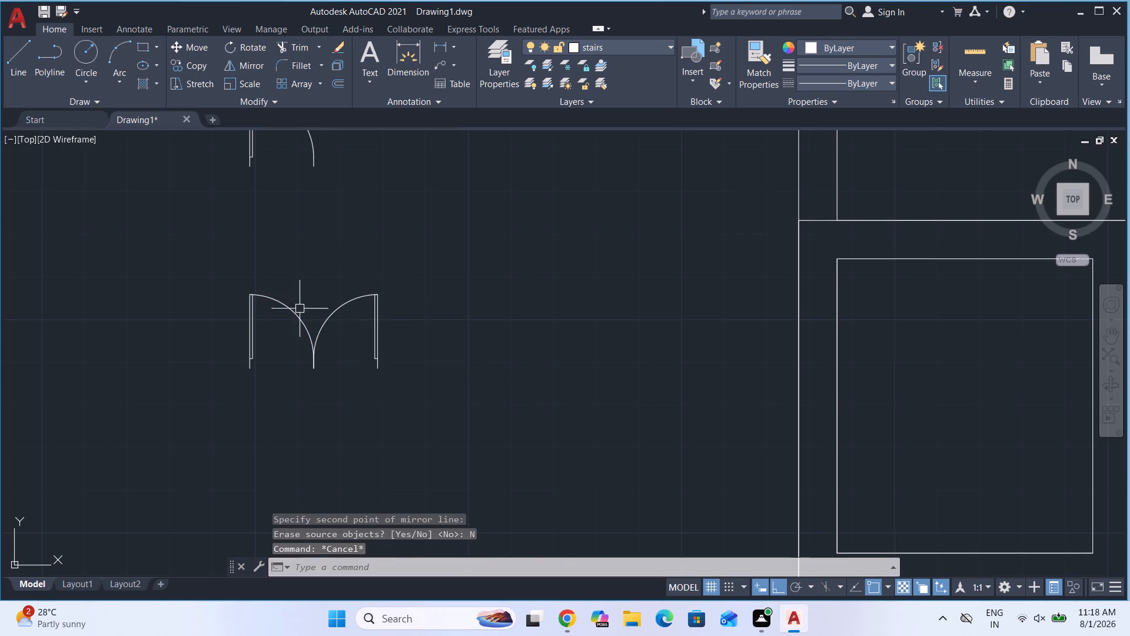
Scale both leaves of the double door by reference from the lower hinge-side end, using their full width as reference and 3'6" as new length.
{"action": "left_click", "coordinate": [423, 385]}
{"action": "left_click", "coordinate": [204, 281]}
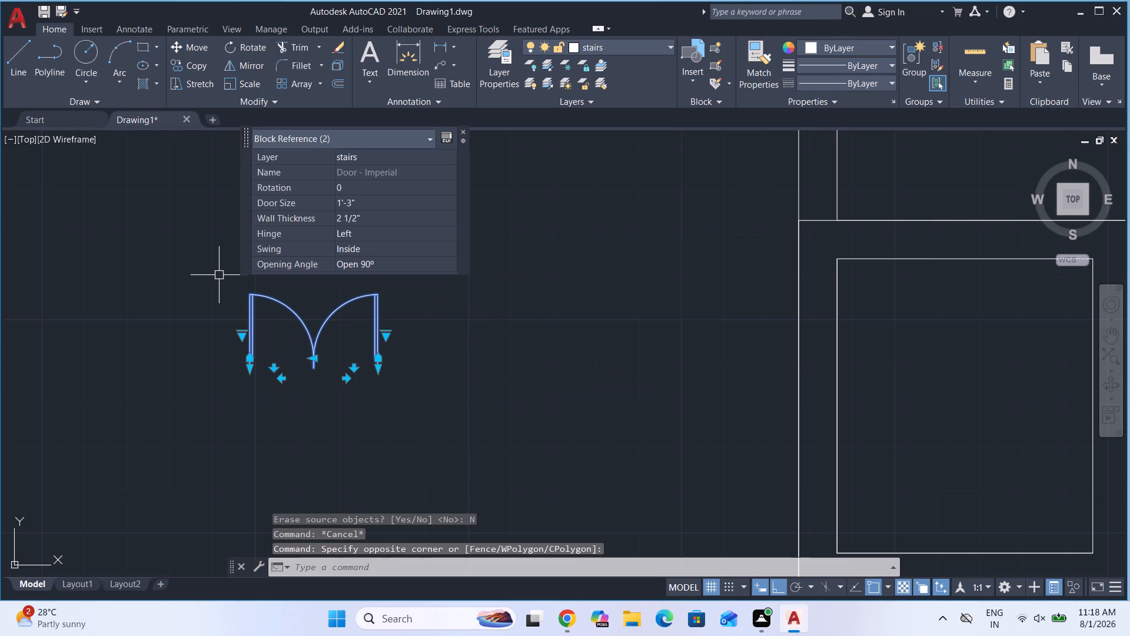
{"action": "type", "text": "sc"}
{"action": "key", "text": "Return"}
{"action": "left_click", "coordinate": [250, 367]}
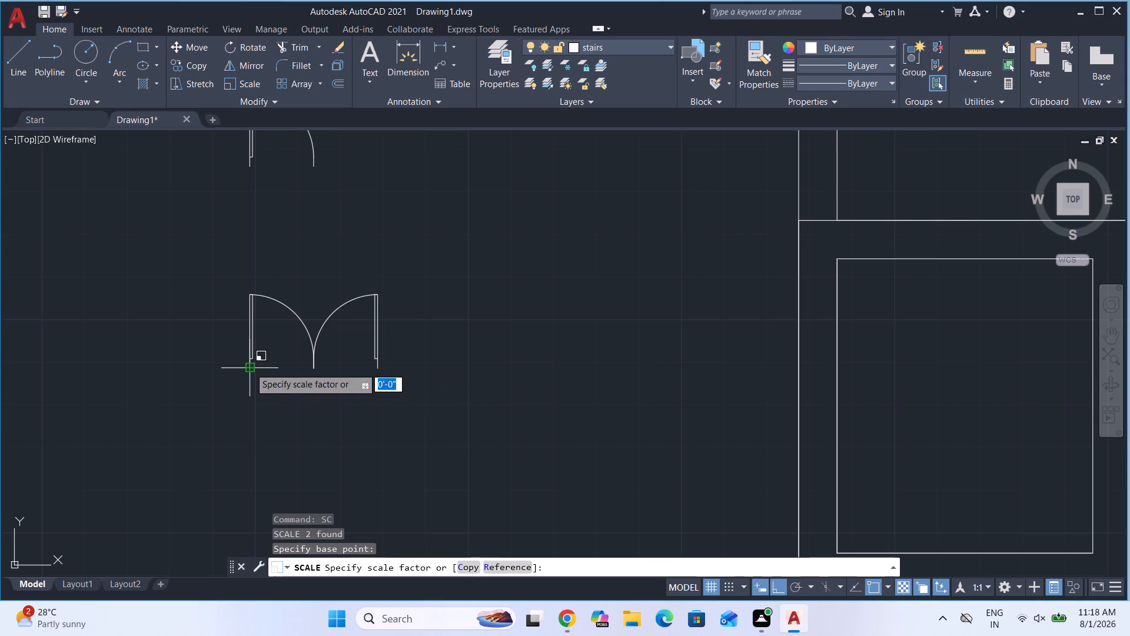
{"action": "key", "text": "r"}
{"action": "key", "text": "Return"}
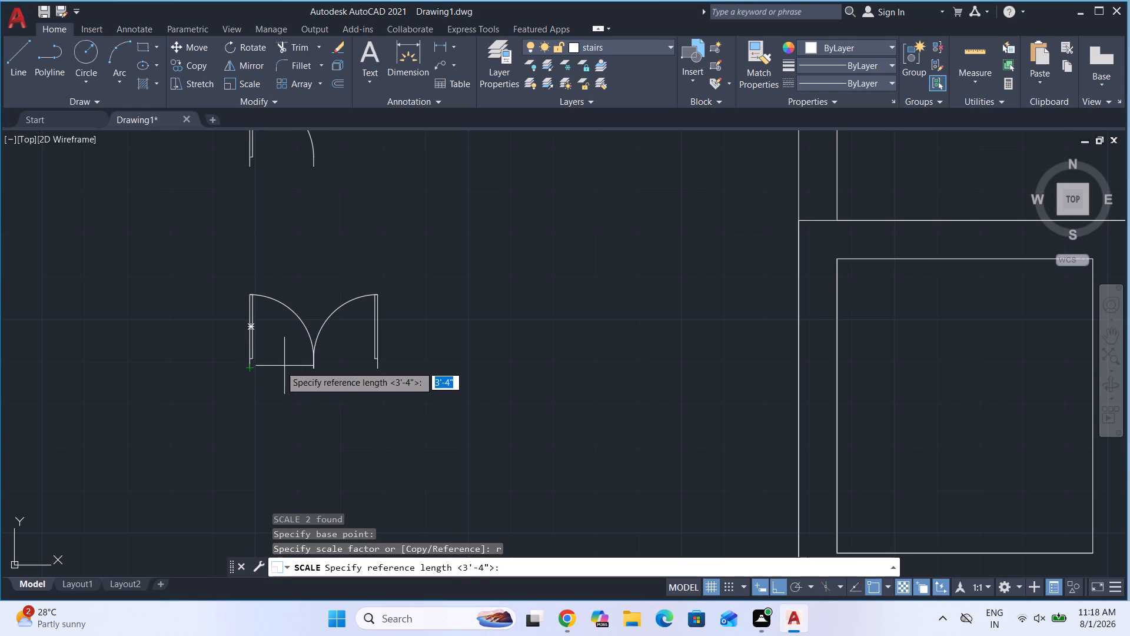
{"action": "scroll", "coordinate": [246, 380], "scroll_direction": "up", "scroll_amount": 4}
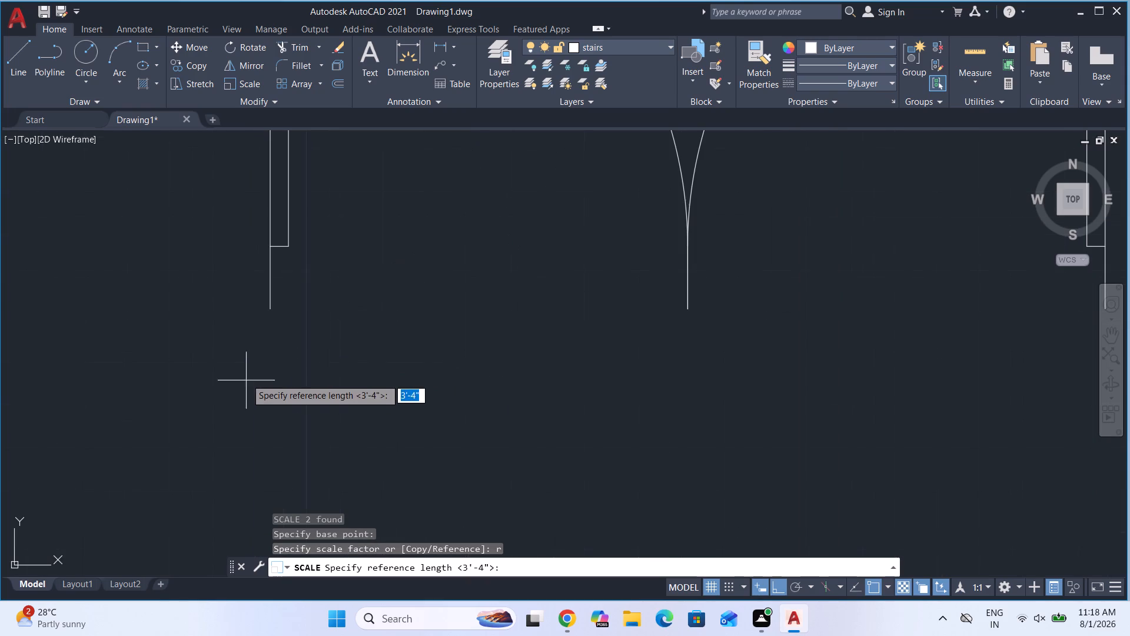
{"action": "left_click", "coordinate": [269, 309]}
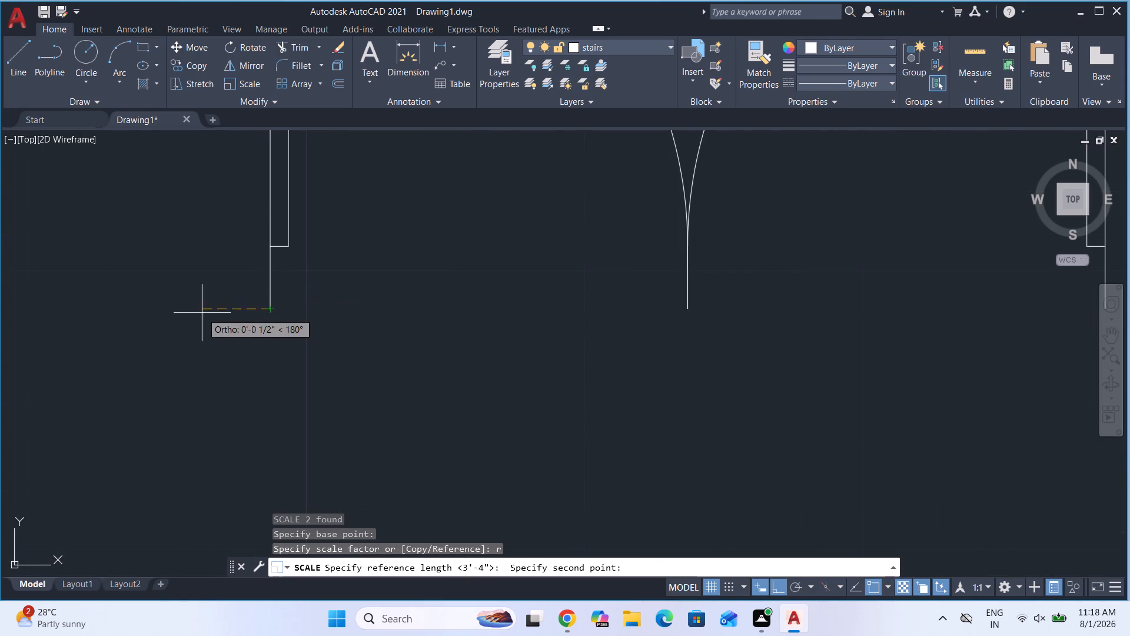
{"action": "scroll", "coordinate": [202, 313], "scroll_direction": "down", "scroll_amount": 3}
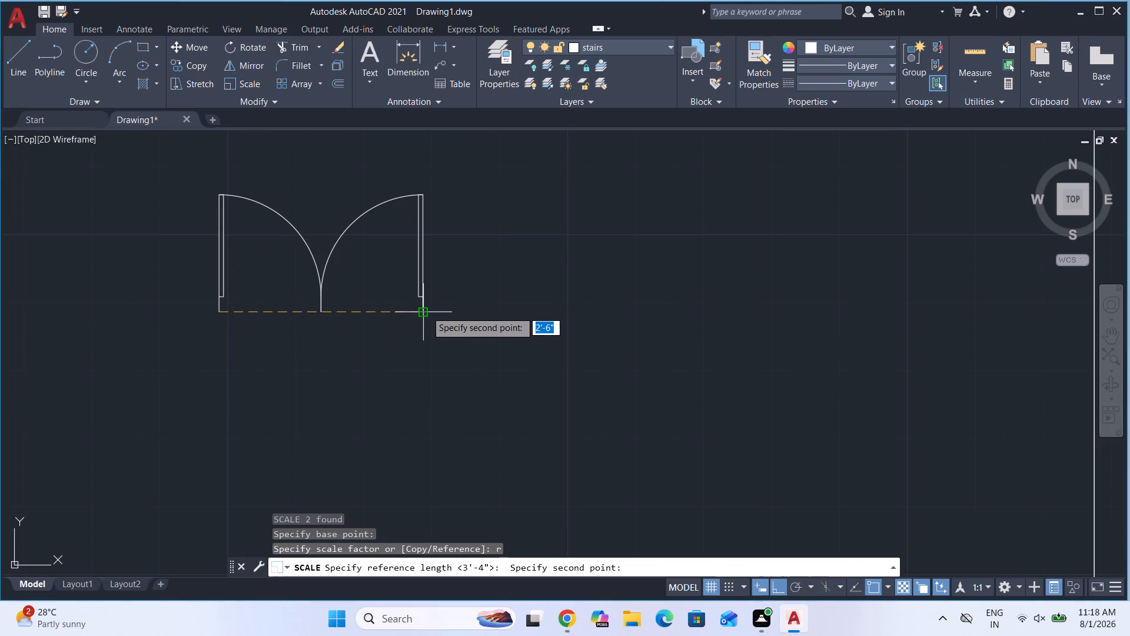
{"action": "left_click", "coordinate": [426, 311]}
{"action": "key", "text": "3"}
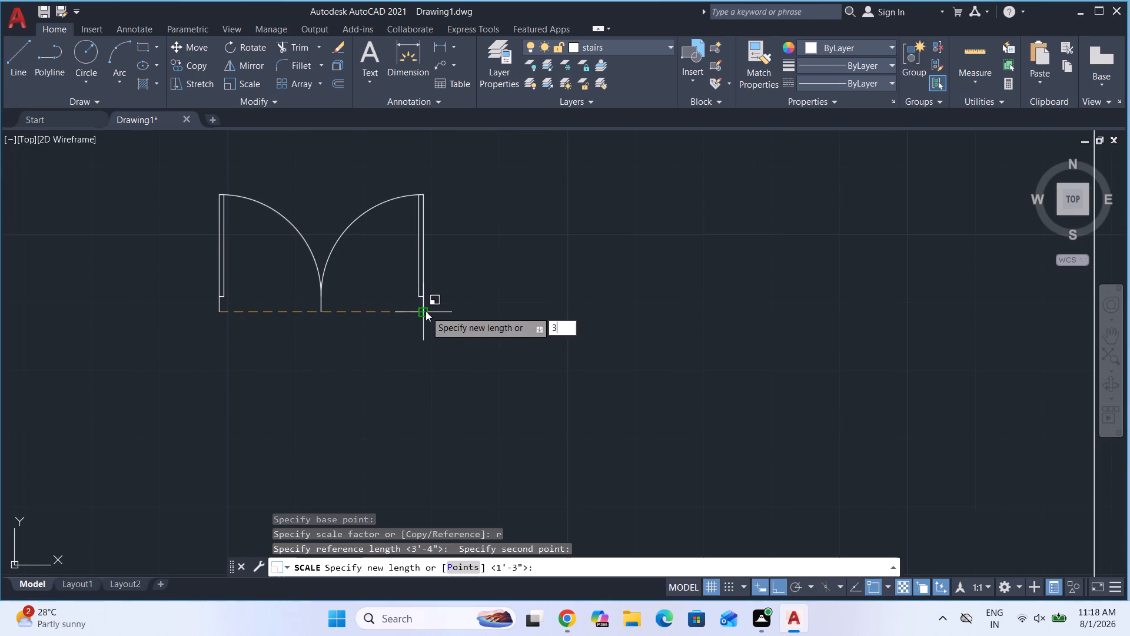
{"action": "type", "text": "'6"}
{"action": "key", "text": "shift+quotedbl"}
{"action": "key", "text": "Return"}
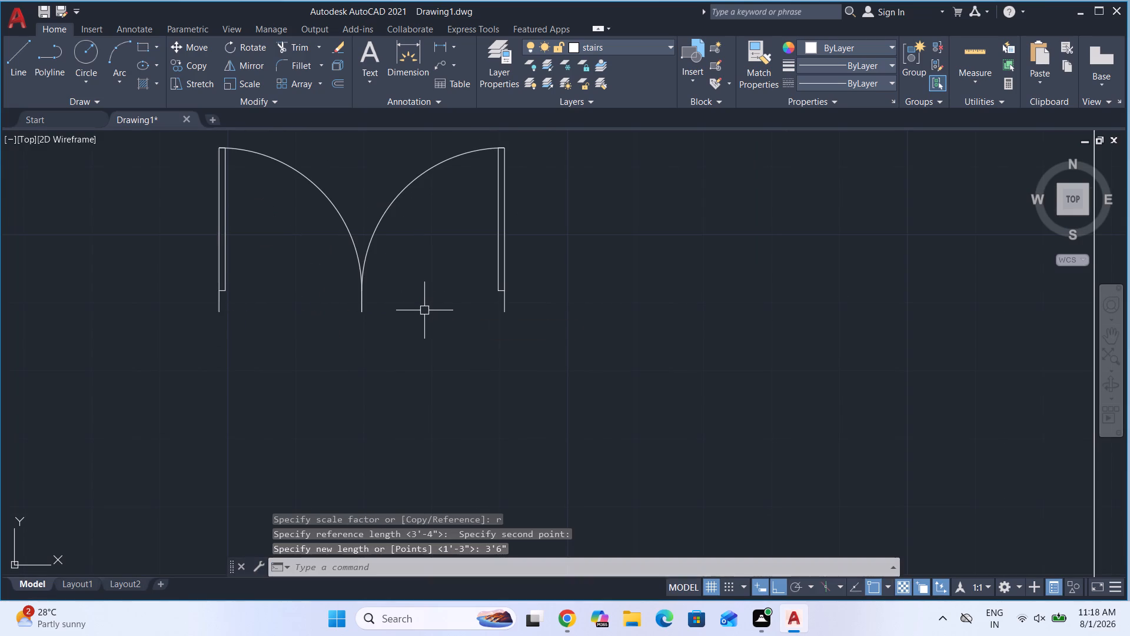
Assign both leaves of the scaled double door to the doors layer.
{"action": "scroll", "coordinate": [333, 313], "scroll_direction": "down", "scroll_amount": 4}
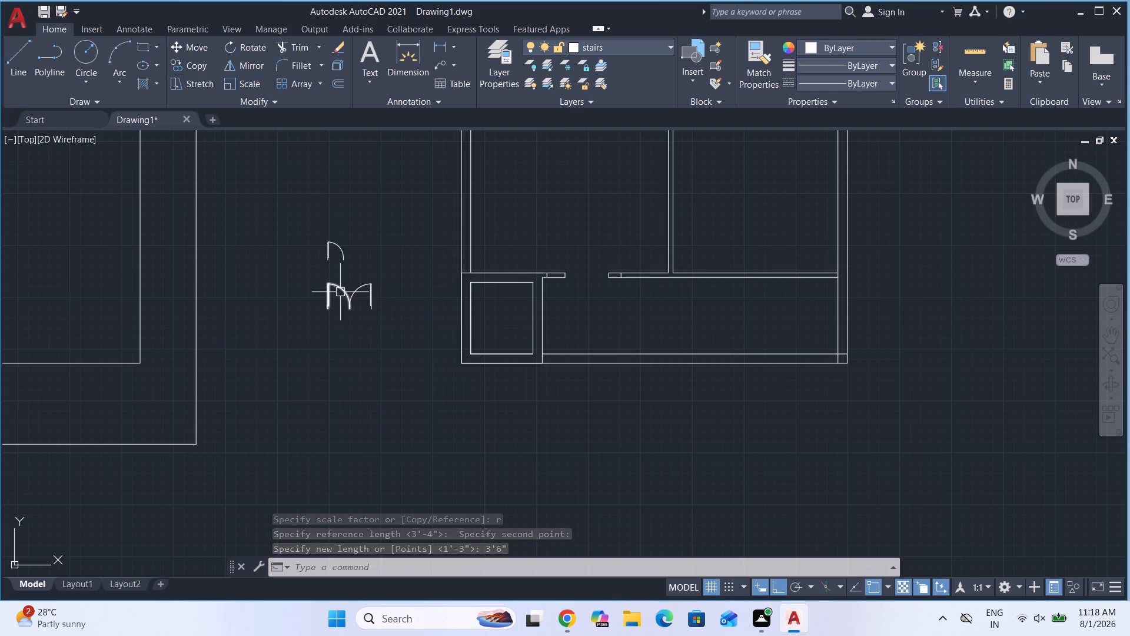
{"action": "left_click", "coordinate": [381, 318]}
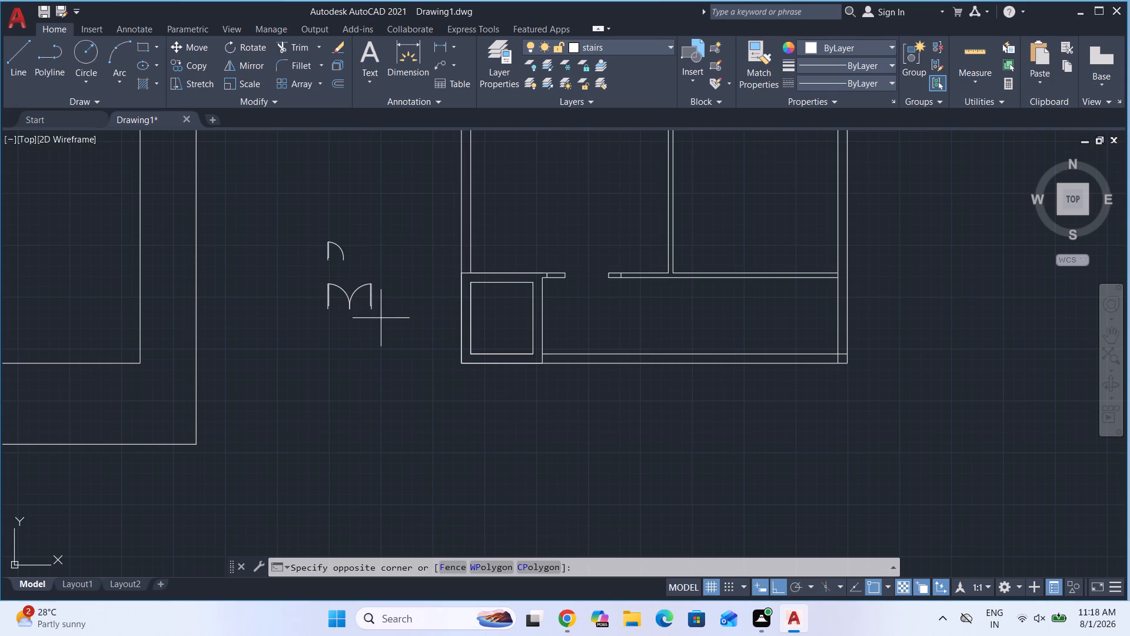
{"action": "left_click", "coordinate": [282, 270]}
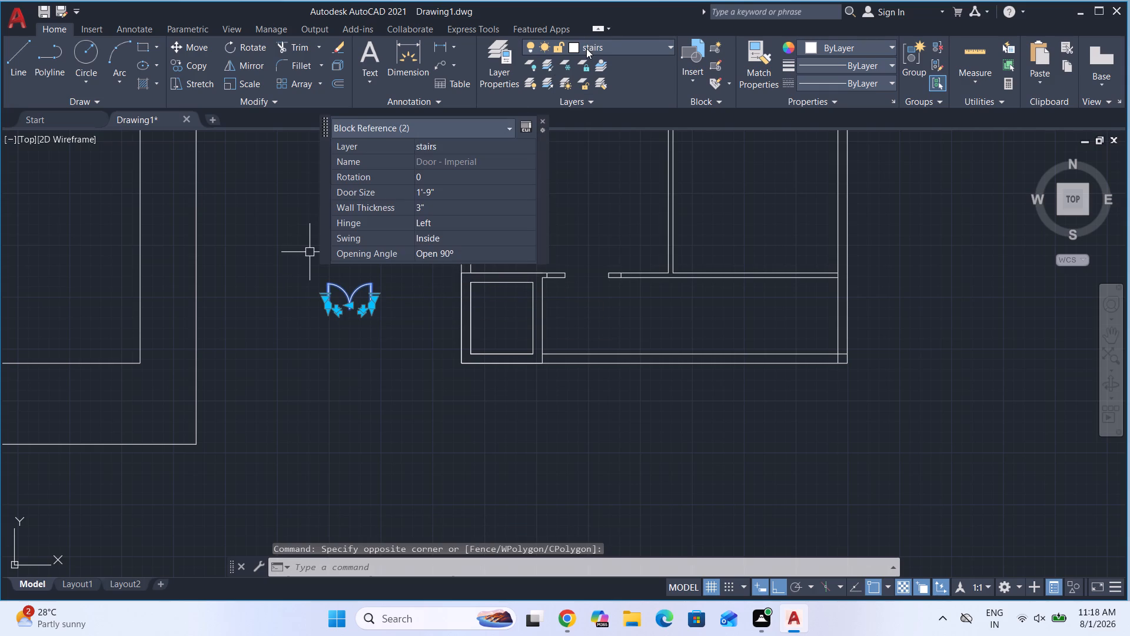
{"action": "left_click", "coordinate": [591, 49]}
{"action": "left_click", "coordinate": [606, 131]}
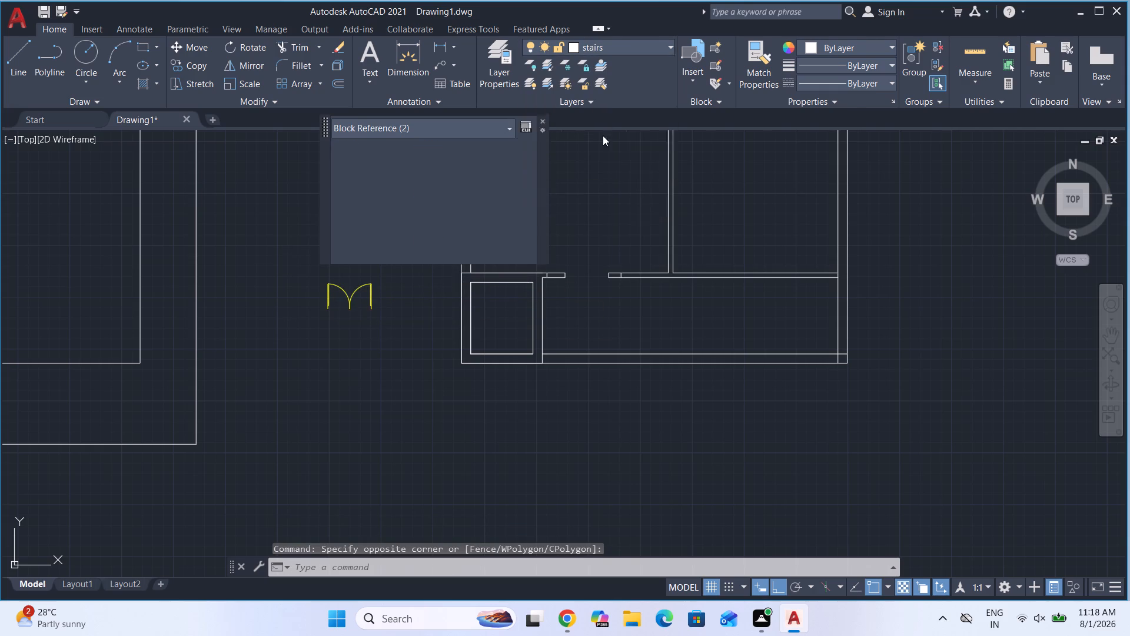
{"action": "key", "text": "Escape"}
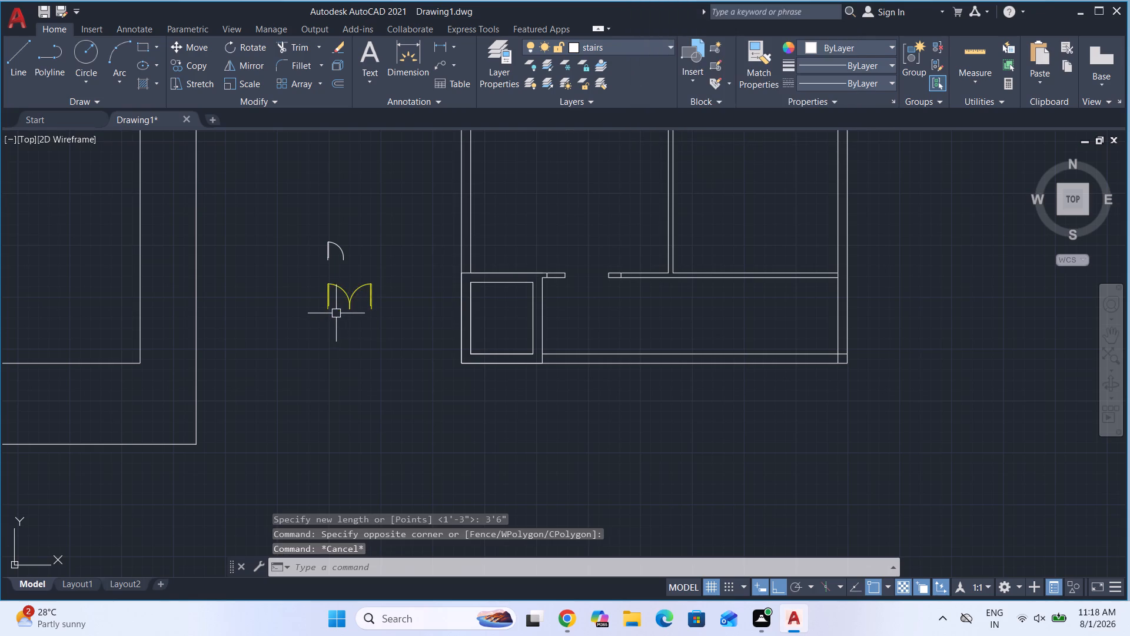
Move the double door by its lower hinge-side end to the lower wall corner of the opening above the bottom room.
{"action": "left_click", "coordinate": [384, 327]}
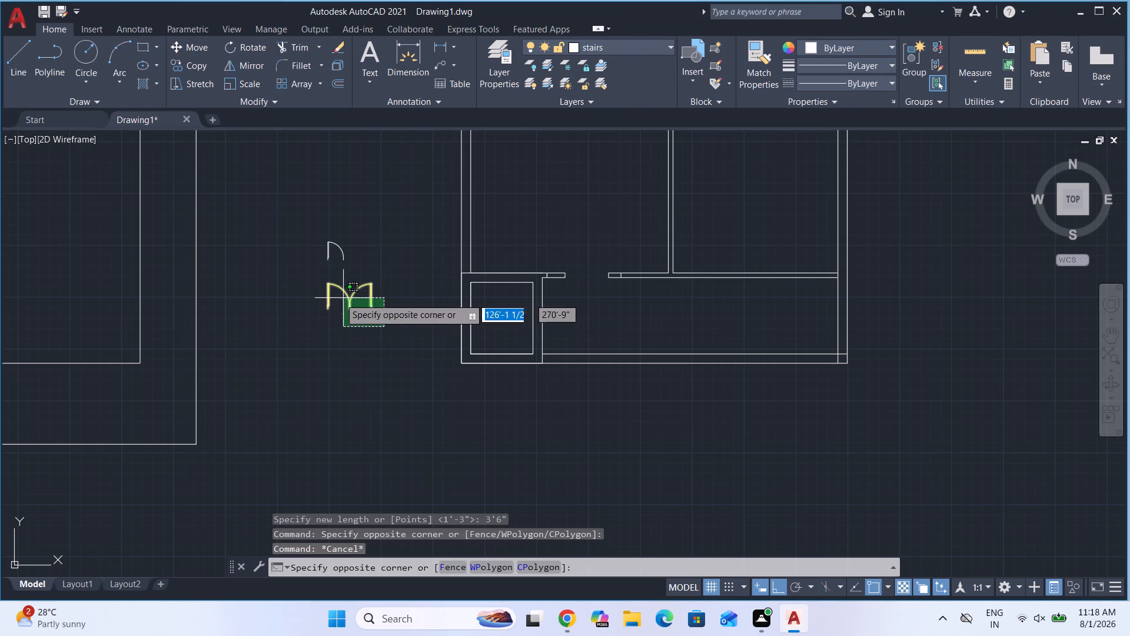
{"action": "left_click", "coordinate": [328, 297]}
{"action": "key", "text": "m"}
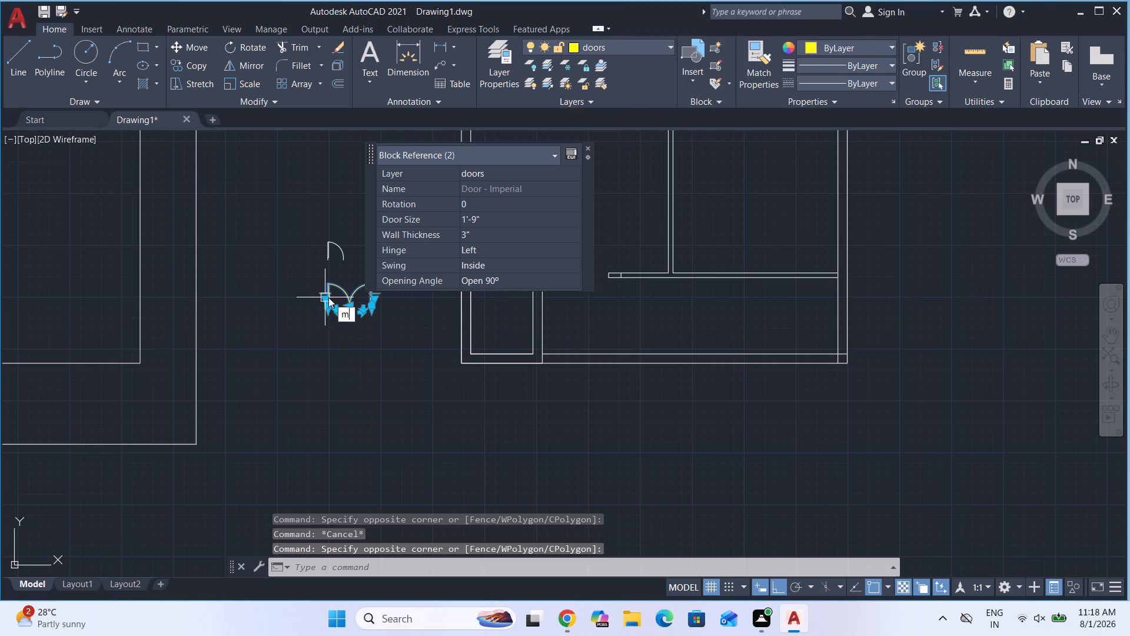
{"action": "key", "text": "Return"}
{"action": "scroll", "coordinate": [326, 317], "scroll_direction": "up", "scroll_amount": 3}
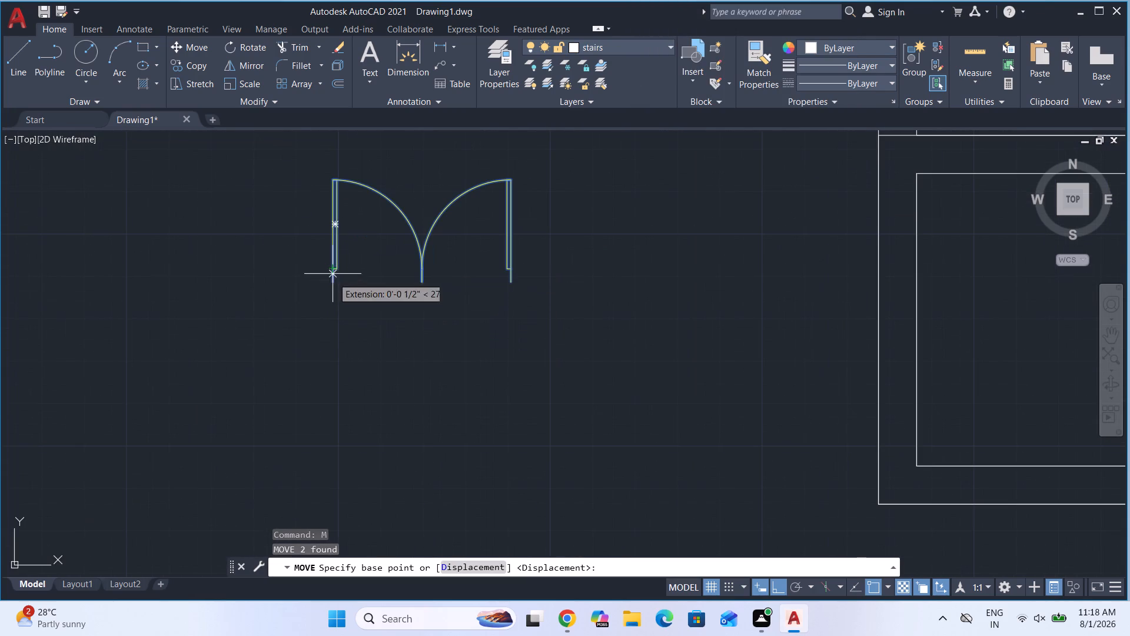
{"action": "left_click", "coordinate": [333, 282]}
{"action": "scroll", "coordinate": [284, 287], "scroll_direction": "down", "scroll_amount": 2}
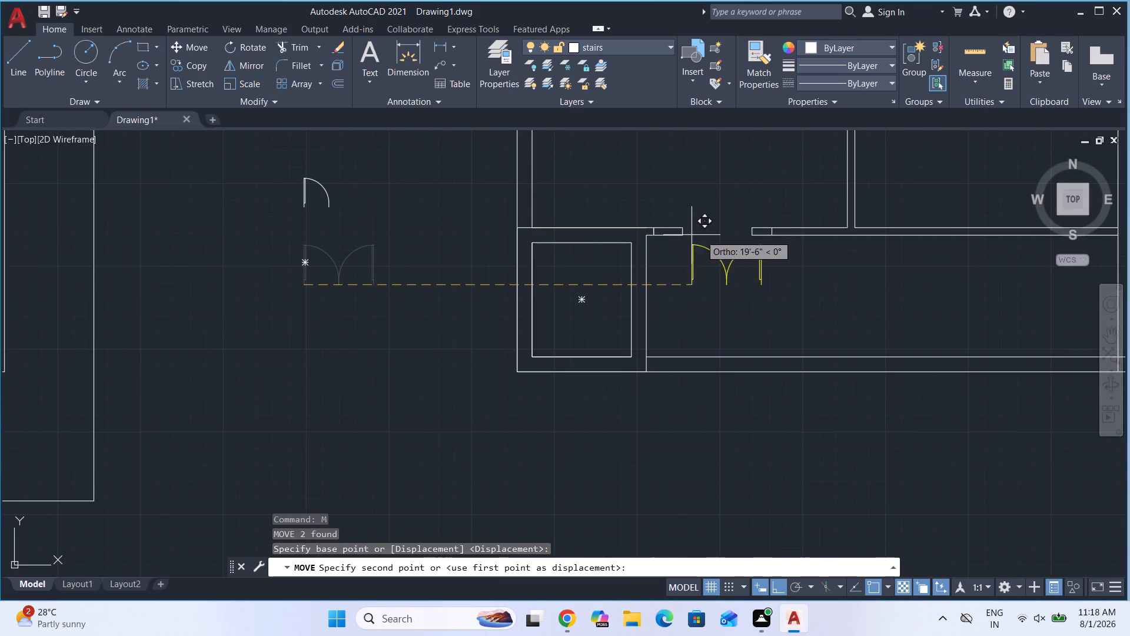
{"action": "scroll", "coordinate": [693, 221], "scroll_direction": "up", "scroll_amount": 2}
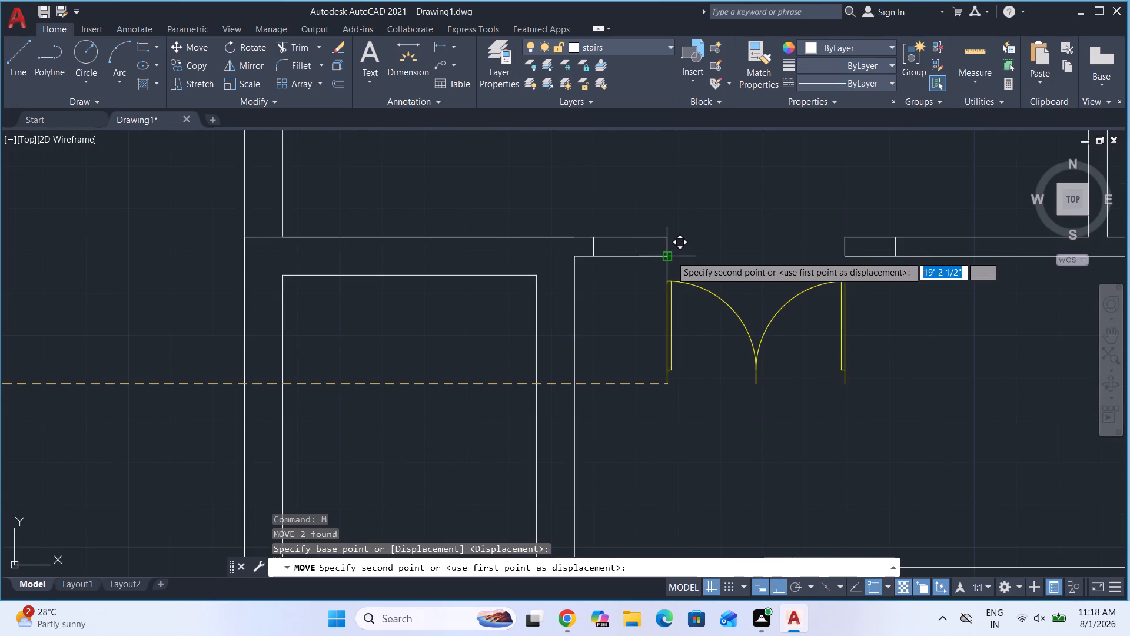
{"action": "left_click", "coordinate": [671, 256]}
{"action": "key", "text": "Escape"}
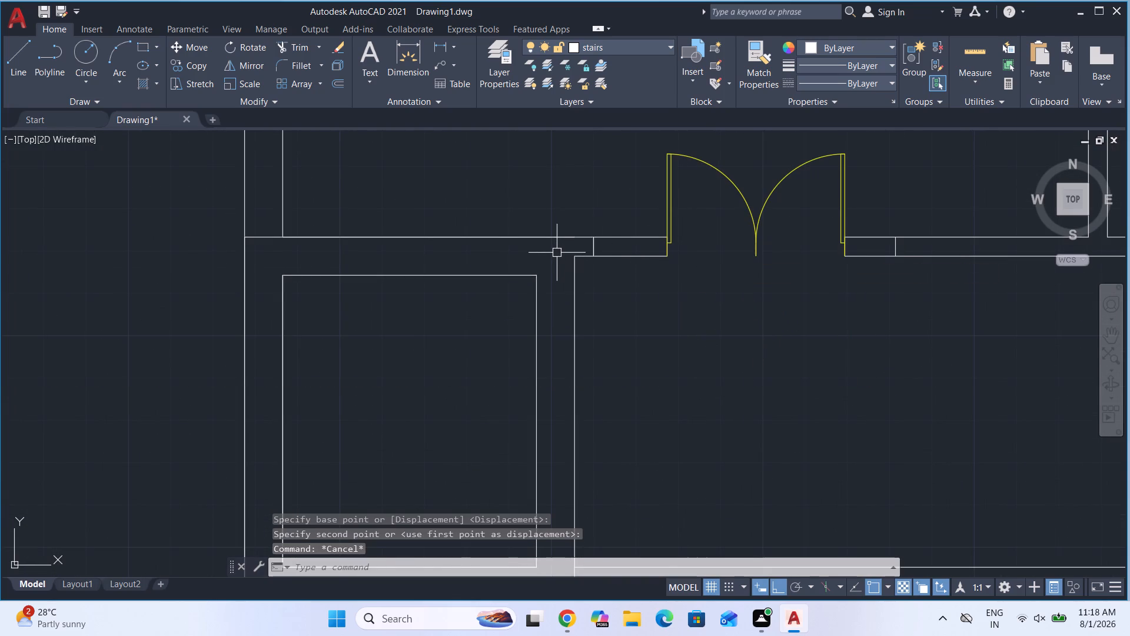
Assign the loose single door block between the boundary outline and the floor plan to the doors layer.
{"action": "scroll", "coordinate": [575, 264], "scroll_direction": "down", "scroll_amount": 1}
{"action": "key", "text": "Escape"}
{"action": "scroll", "coordinate": [629, 291], "scroll_direction": "down", "scroll_amount": 3}
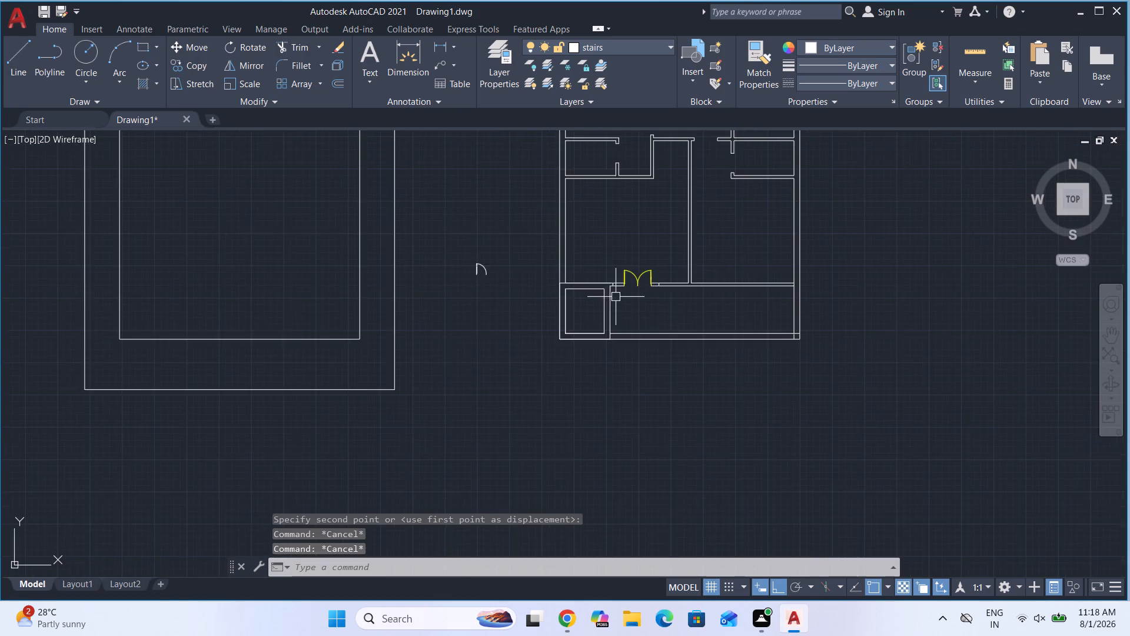
{"action": "scroll", "coordinate": [616, 299], "scroll_direction": "down", "scroll_amount": 1}
{"action": "scroll", "coordinate": [526, 280], "scroll_direction": "up", "scroll_amount": 4}
{"action": "left_click", "coordinate": [577, 325]}
{"action": "left_click", "coordinate": [482, 248]}
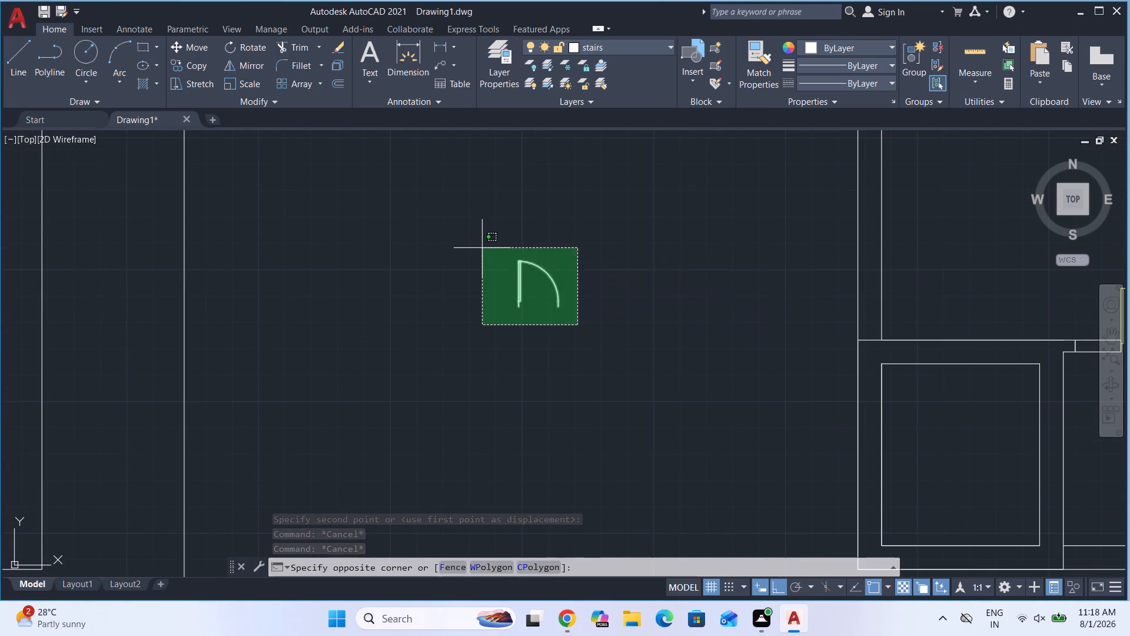
{"action": "left_click", "coordinate": [770, 34]}
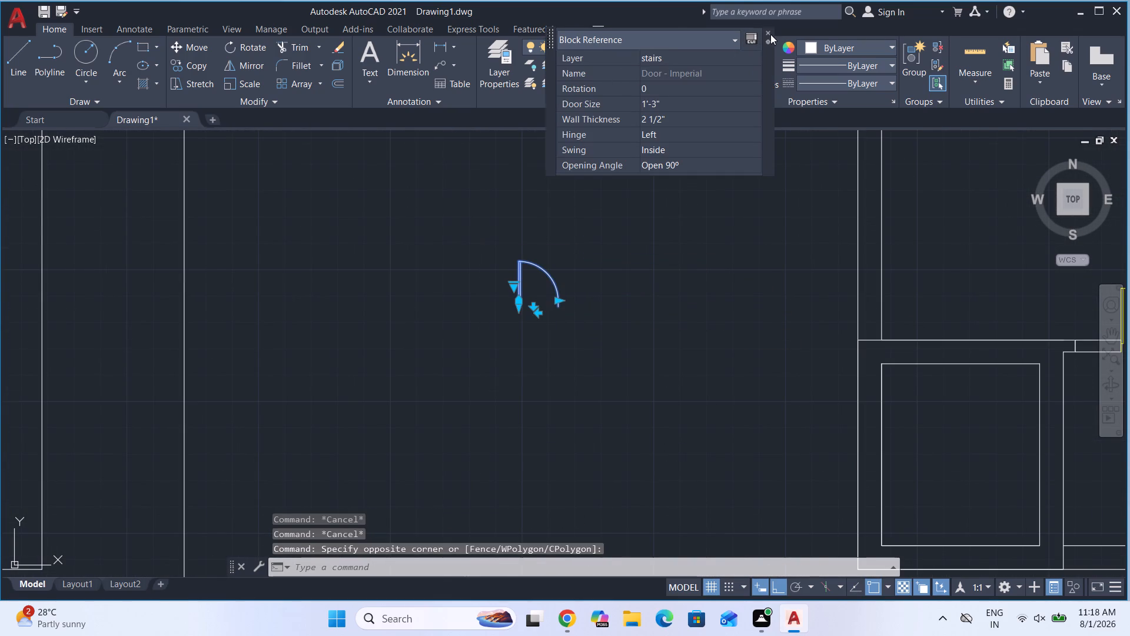
{"action": "left_click", "coordinate": [643, 51]}
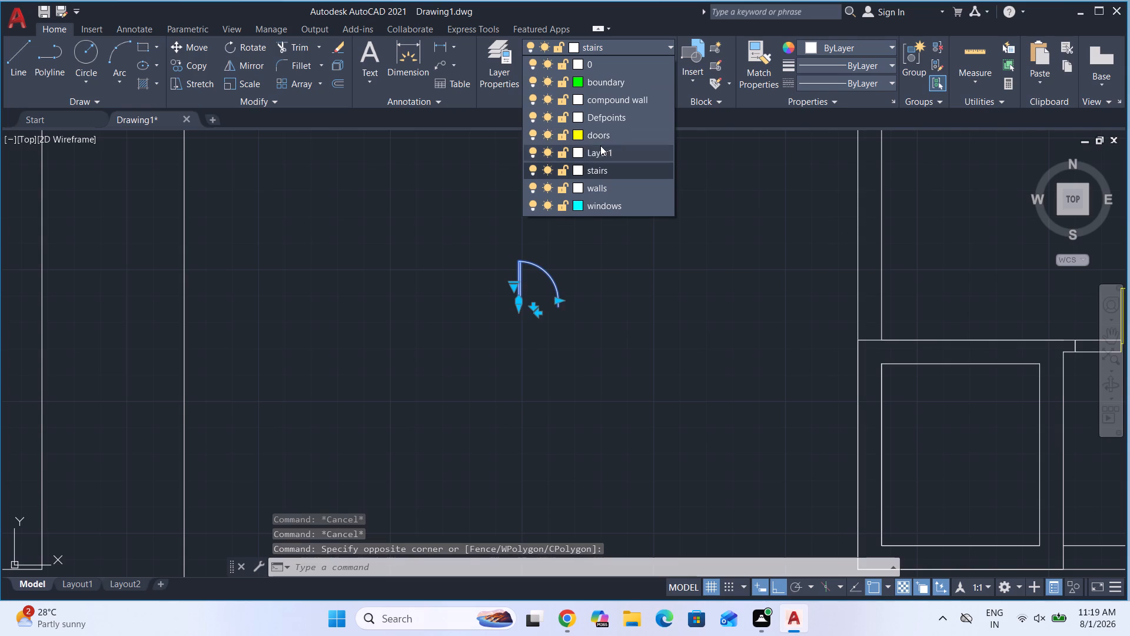
{"action": "left_click", "coordinate": [595, 136]}
{"action": "key", "text": "Escape"}
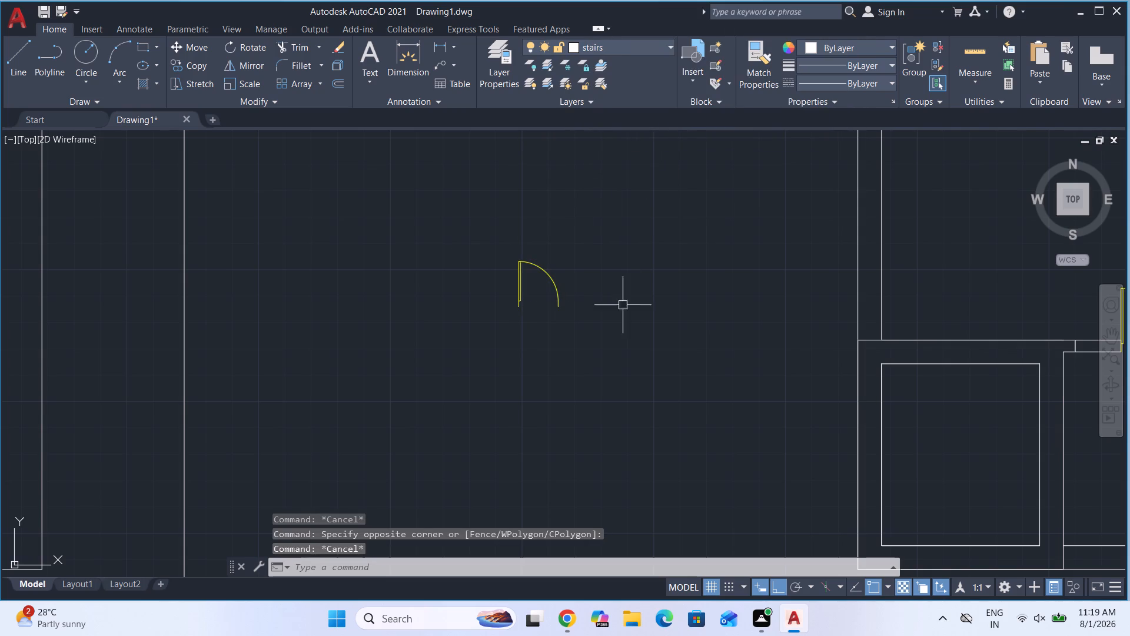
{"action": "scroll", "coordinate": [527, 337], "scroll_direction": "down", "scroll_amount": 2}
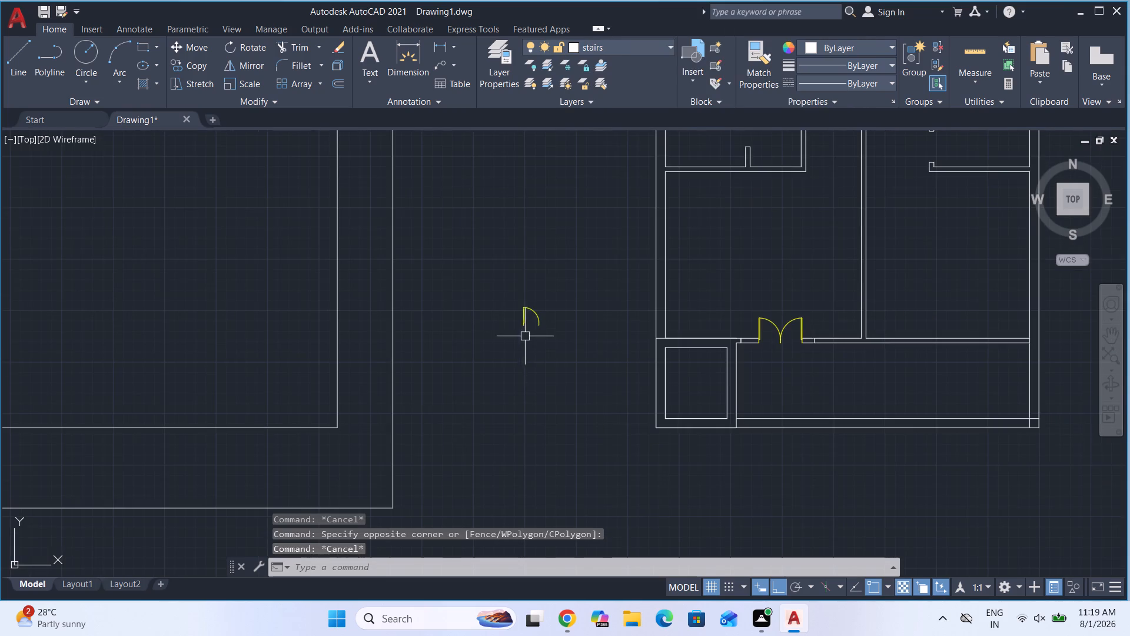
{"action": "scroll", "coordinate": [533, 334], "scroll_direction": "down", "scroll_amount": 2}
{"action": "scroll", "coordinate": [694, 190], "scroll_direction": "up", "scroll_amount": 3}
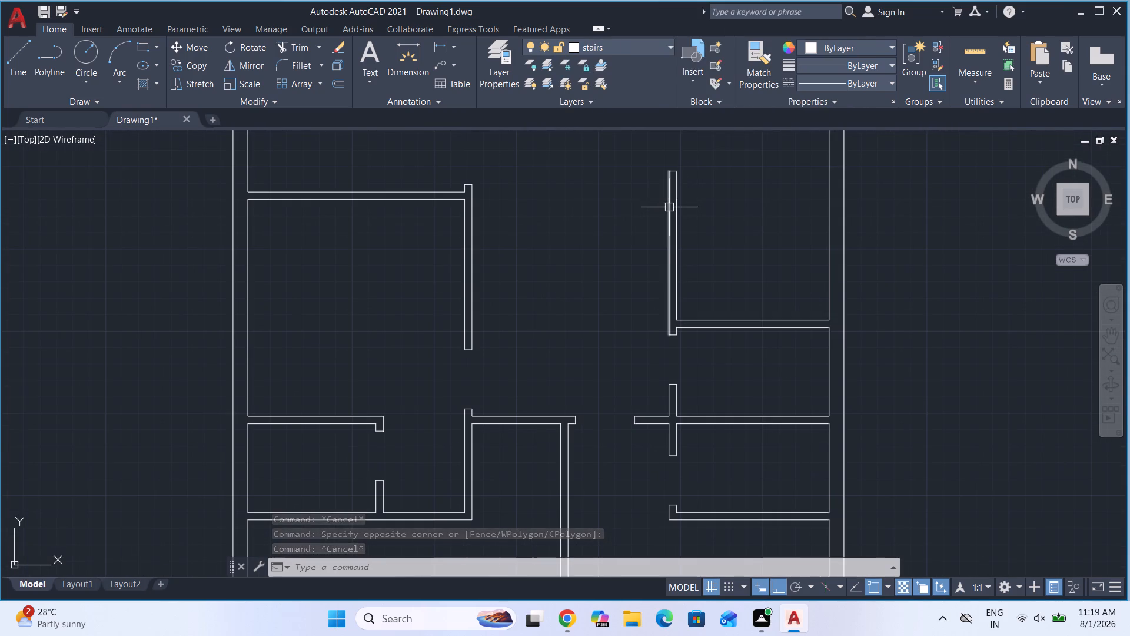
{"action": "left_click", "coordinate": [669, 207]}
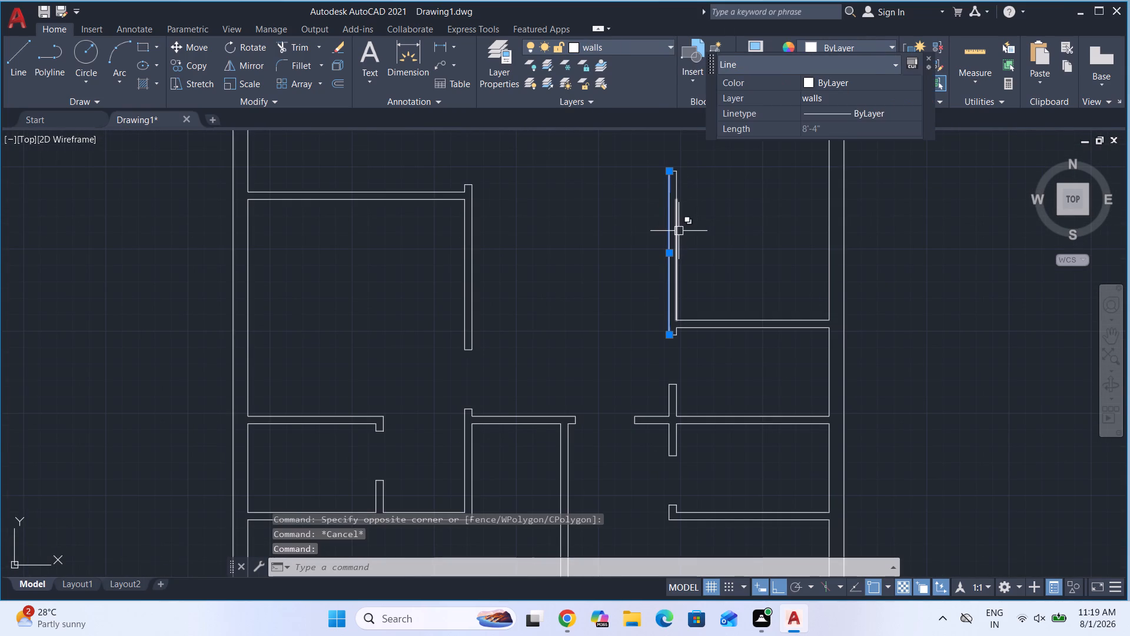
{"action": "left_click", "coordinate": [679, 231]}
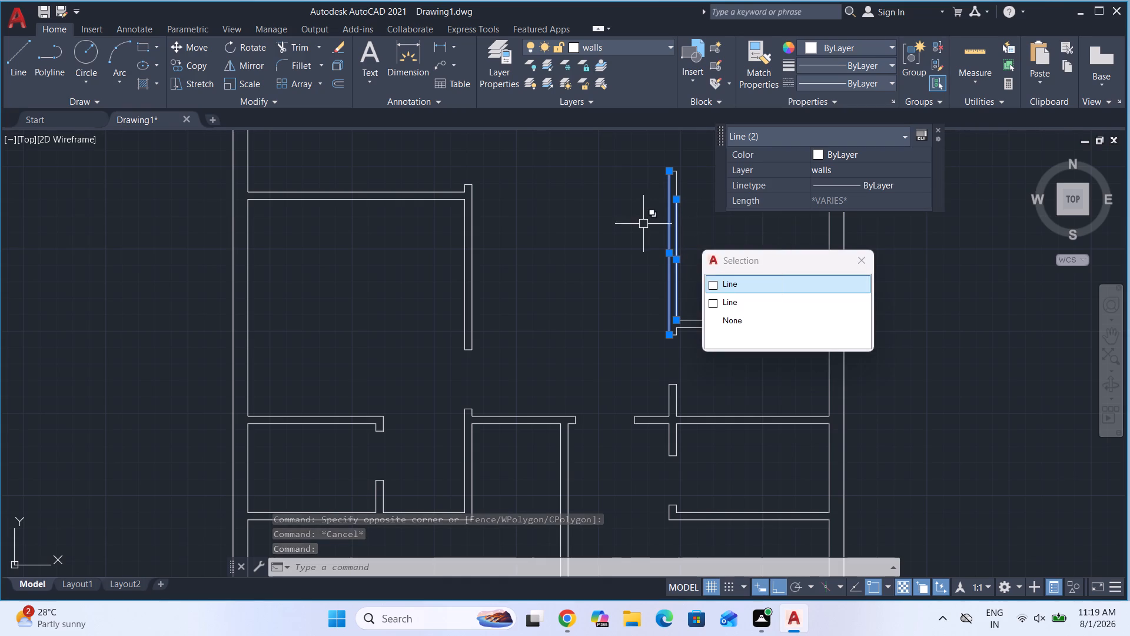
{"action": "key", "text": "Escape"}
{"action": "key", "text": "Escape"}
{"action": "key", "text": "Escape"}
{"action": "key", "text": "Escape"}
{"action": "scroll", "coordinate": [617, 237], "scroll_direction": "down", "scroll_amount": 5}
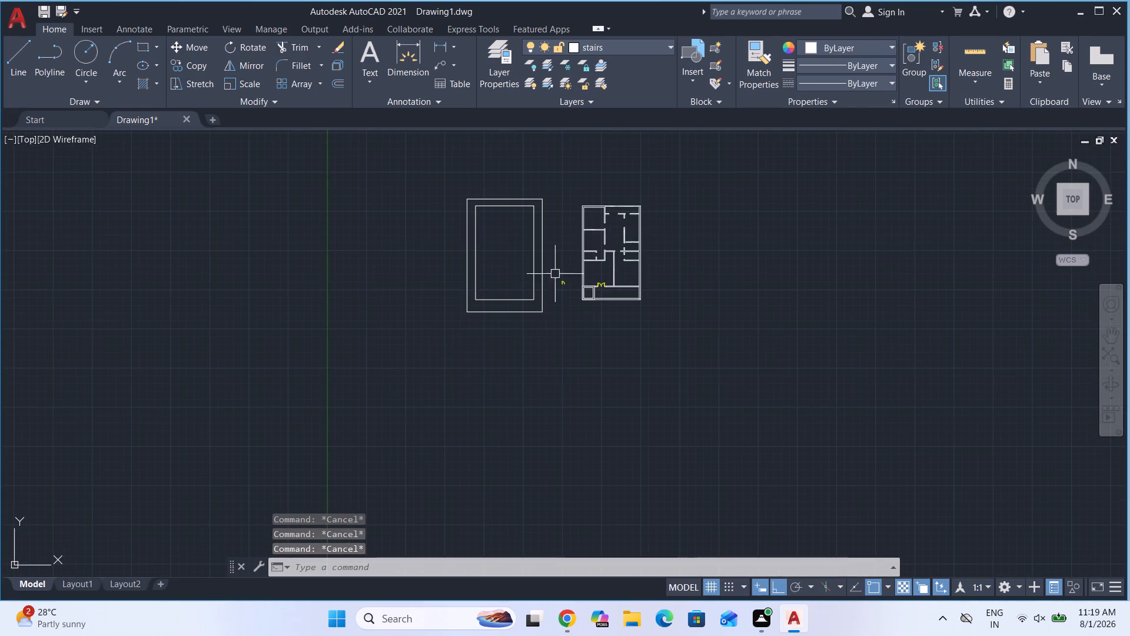
Scale the loose single door by reference from its lower hinge-side end, using its full width as reference and 3' as new length.
{"action": "scroll", "coordinate": [553, 287], "scroll_direction": "up", "scroll_amount": 5}
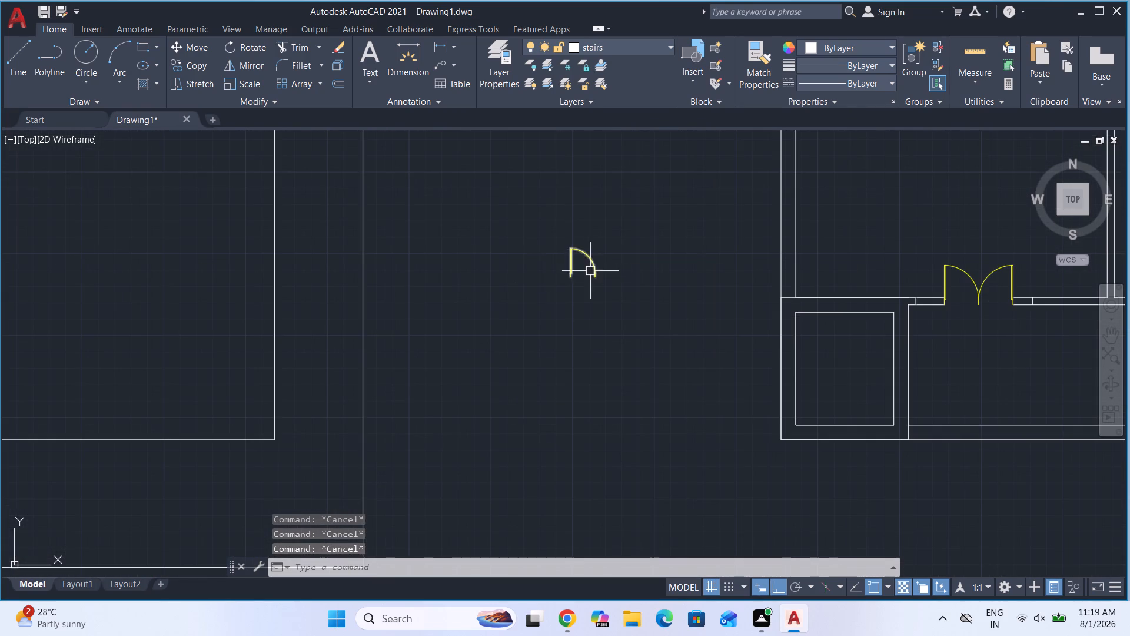
{"action": "scroll", "coordinate": [591, 267], "scroll_direction": "up", "scroll_amount": 2}
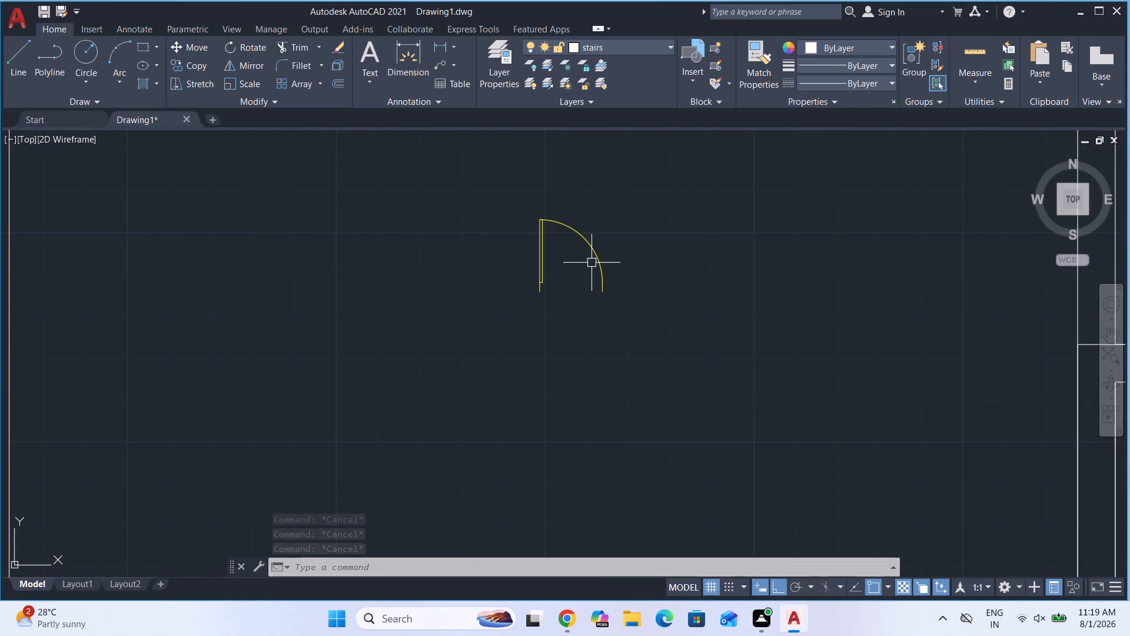
{"action": "scroll", "coordinate": [443, 319], "scroll_direction": "down", "scroll_amount": 3}
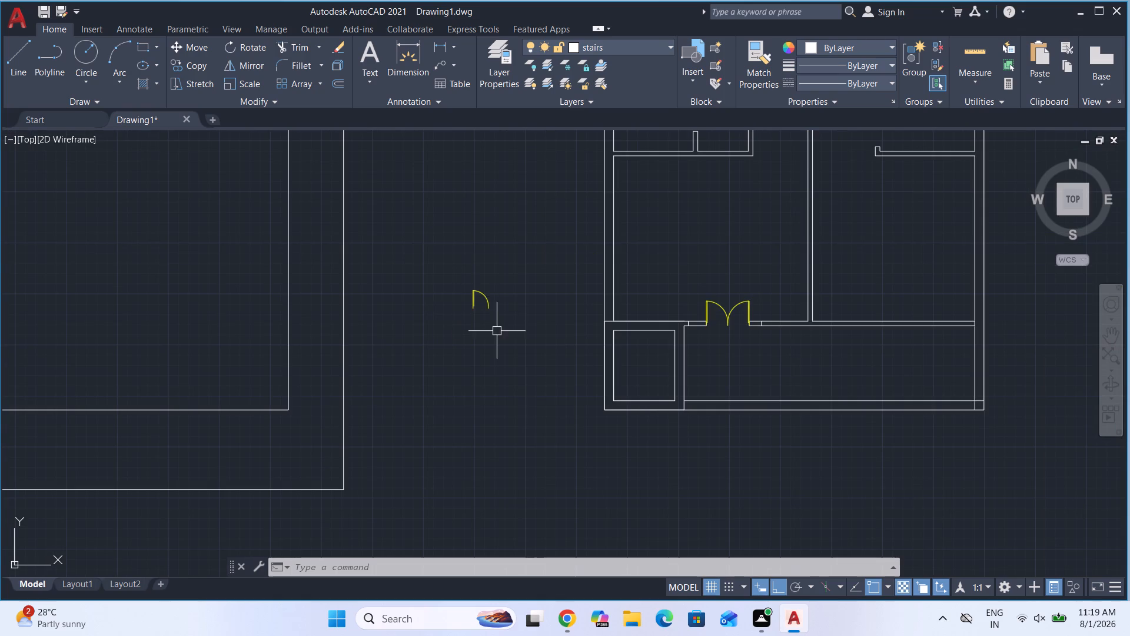
{"action": "scroll", "coordinate": [496, 296], "scroll_direction": "up", "scroll_amount": 3}
{"action": "left_click", "coordinate": [486, 374]}
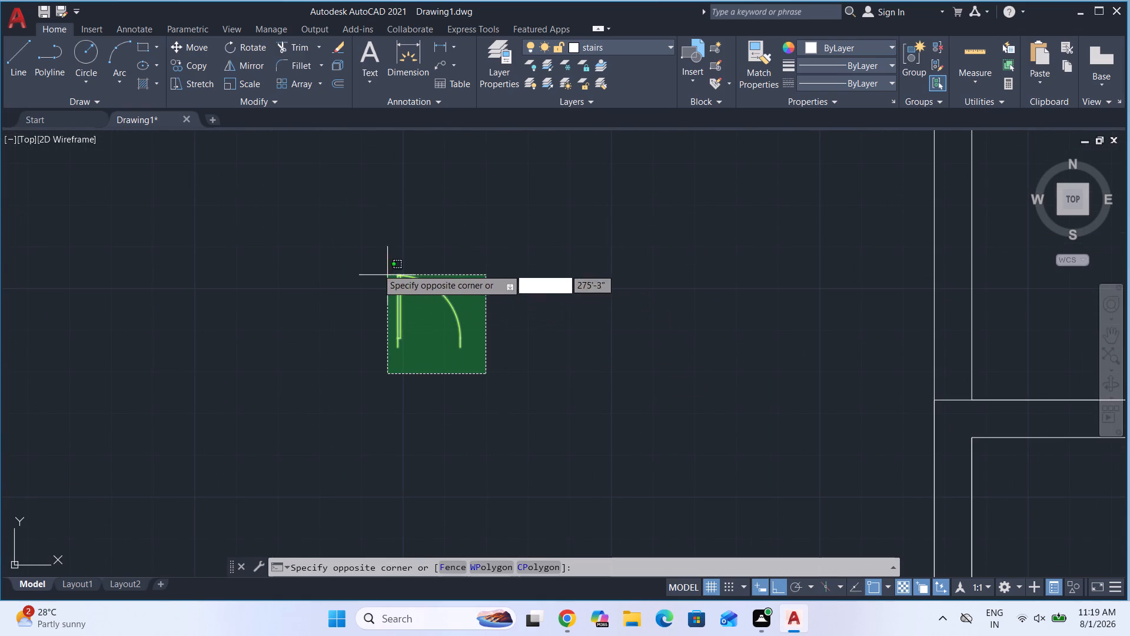
{"action": "left_click", "coordinate": [367, 262]}
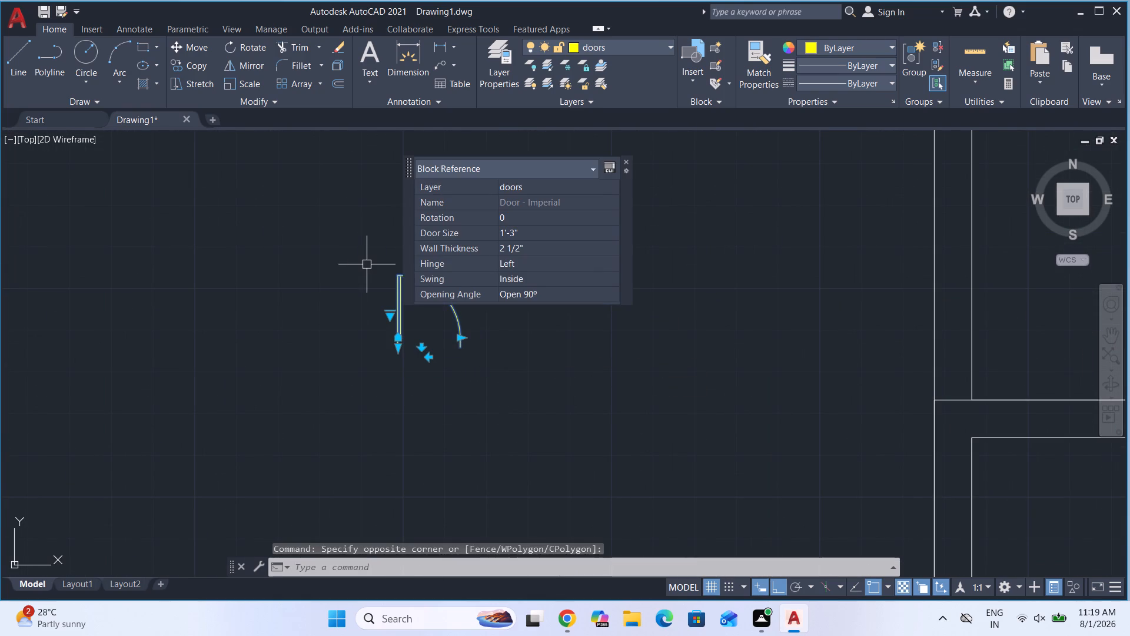
{"action": "type", "text": "sc"}
{"action": "key", "text": "Return"}
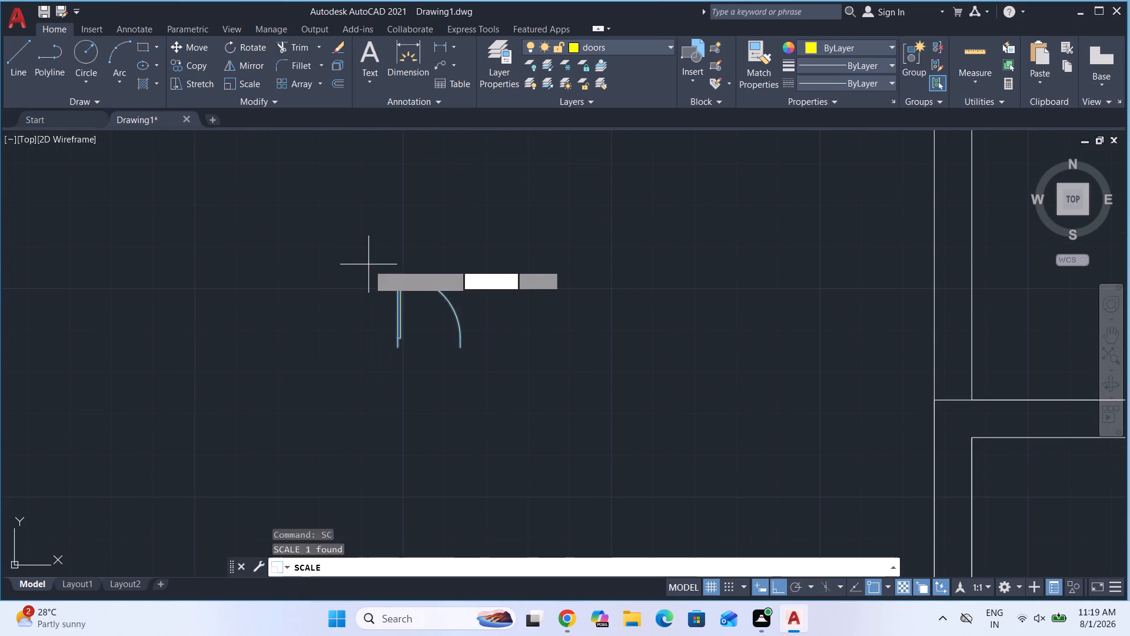
{"action": "scroll", "coordinate": [407, 346], "scroll_direction": "up", "scroll_amount": 3}
{"action": "left_click", "coordinate": [366, 352]}
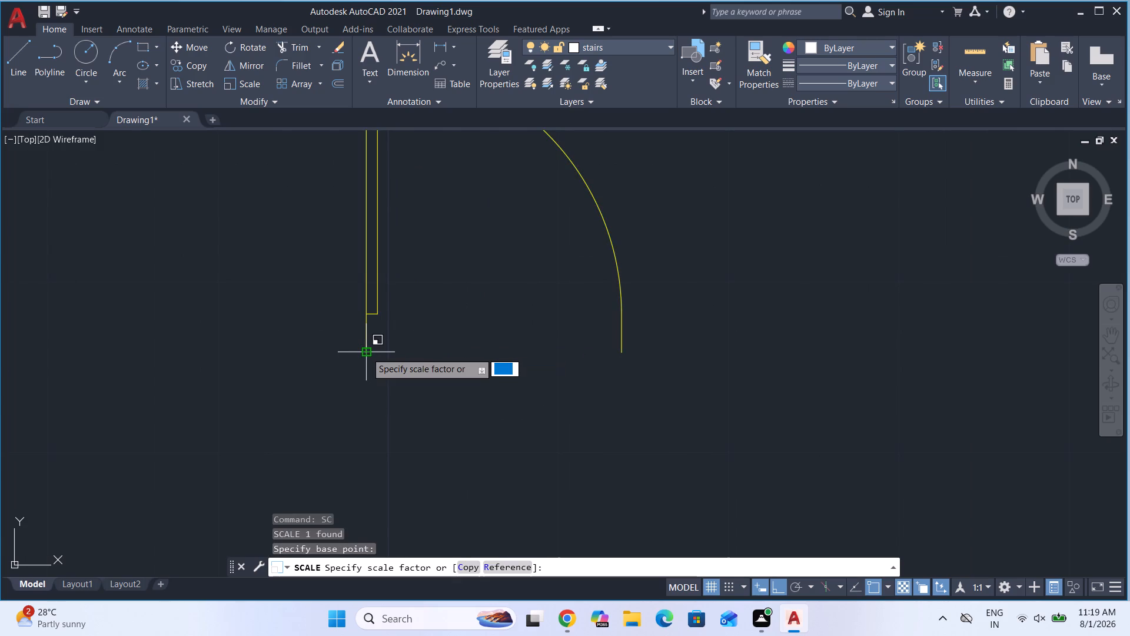
{"action": "key", "text": "r"}
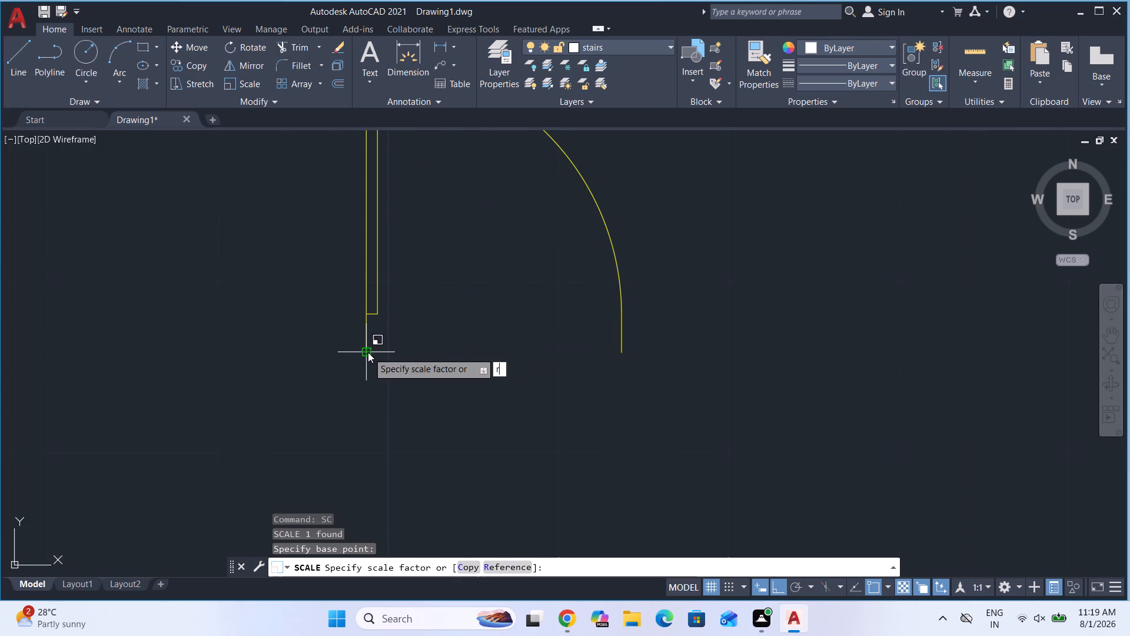
{"action": "key", "text": "Return"}
{"action": "left_click", "coordinate": [368, 354]}
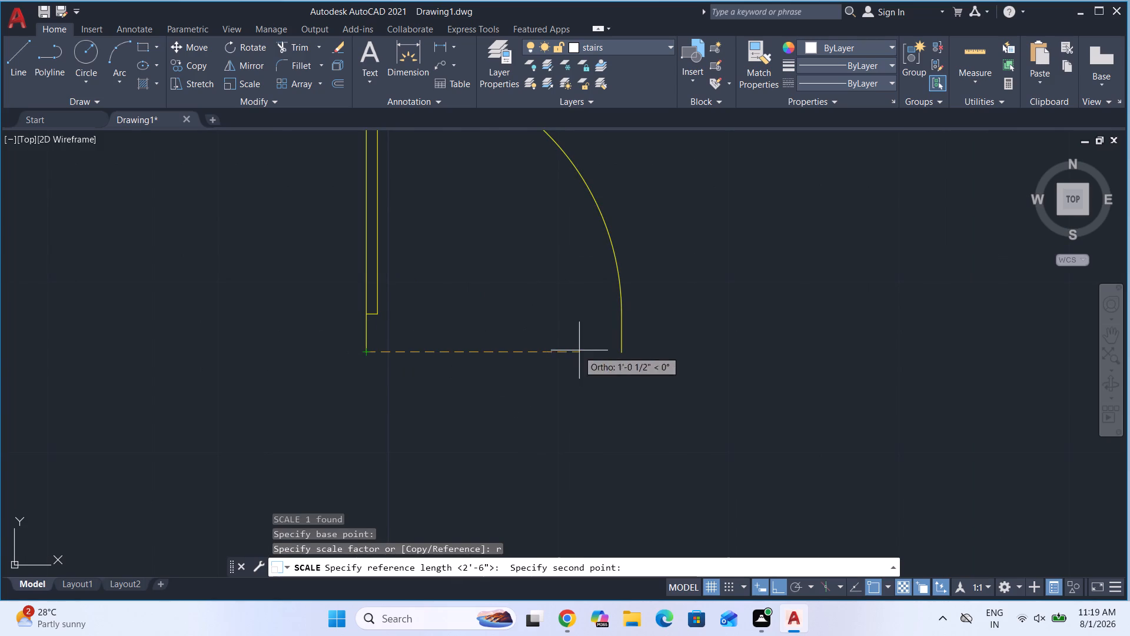
{"action": "left_click", "coordinate": [625, 352]}
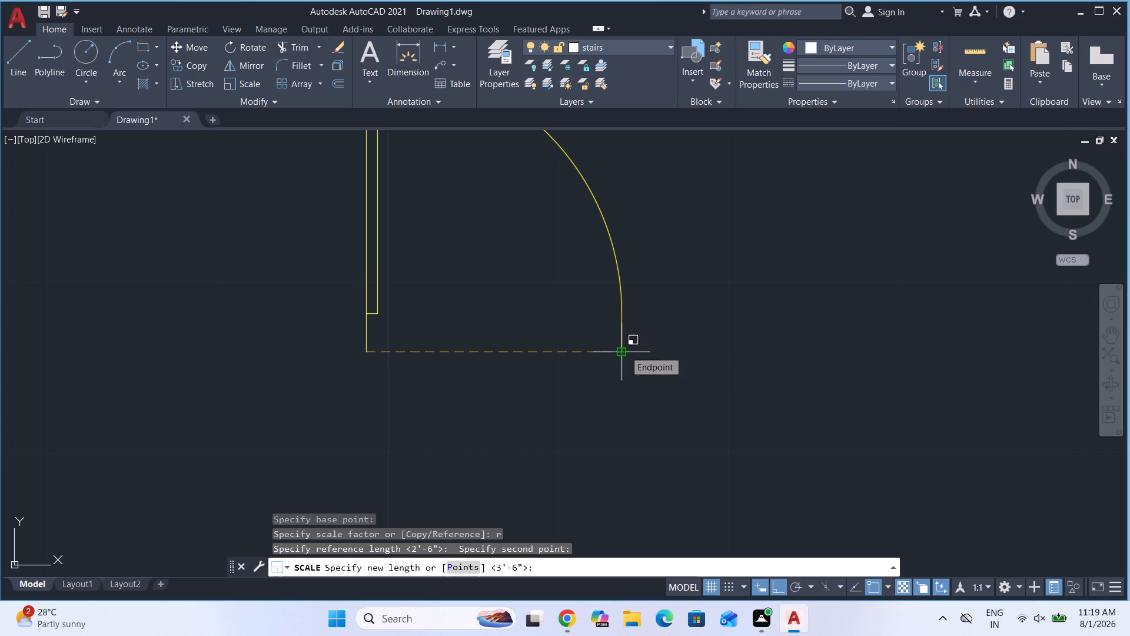
{"action": "key", "text": "3"}
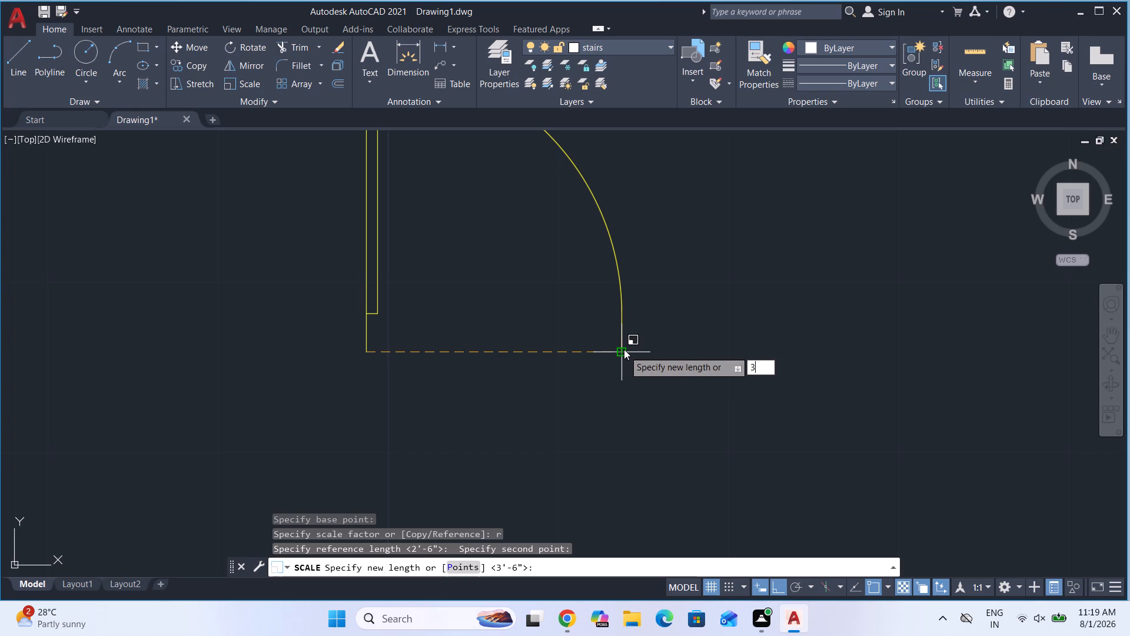
{"action": "key", "text": "apostrophe"}
{"action": "key", "text": "Return"}
{"action": "scroll", "coordinate": [476, 362], "scroll_direction": "down", "scroll_amount": 3}
{"action": "key", "text": "Escape"}
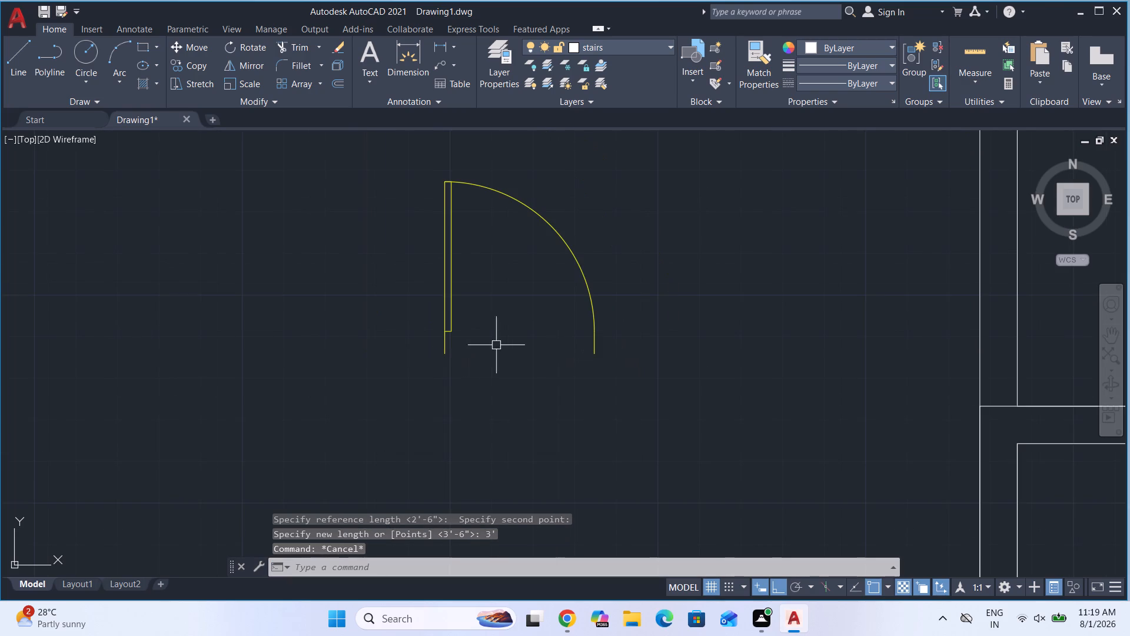
Mirror the 3' single door about a vertical line a short distance beyond its free end, keeping the source.
{"action": "scroll", "coordinate": [396, 361], "scroll_direction": "down", "scroll_amount": 2}
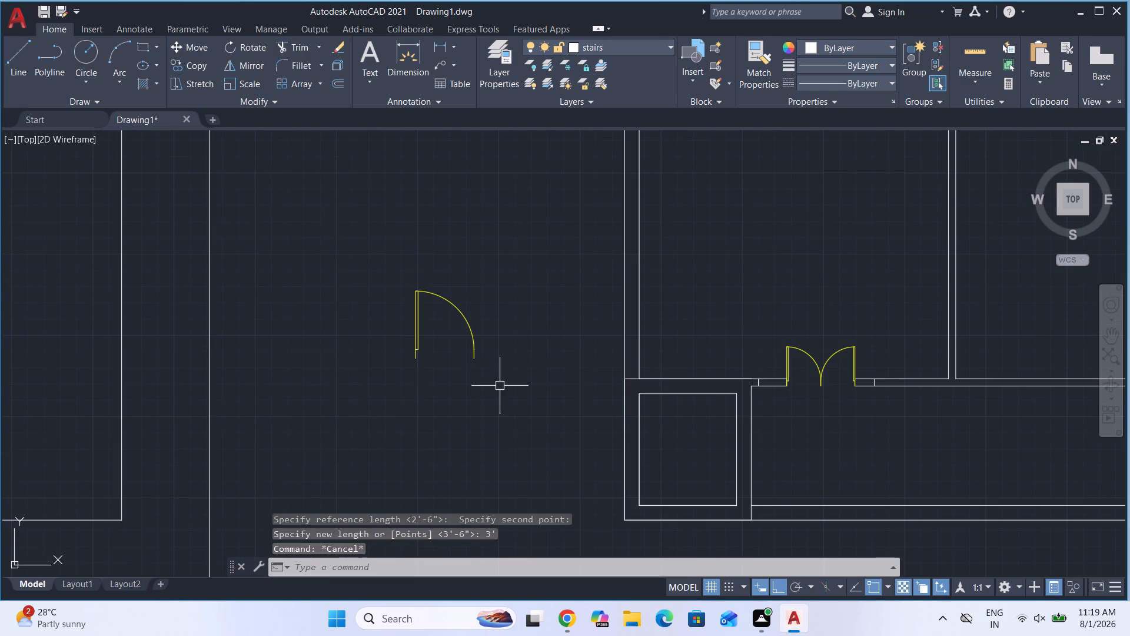
{"action": "left_click", "coordinate": [500, 386]}
{"action": "left_click", "coordinate": [395, 280]}
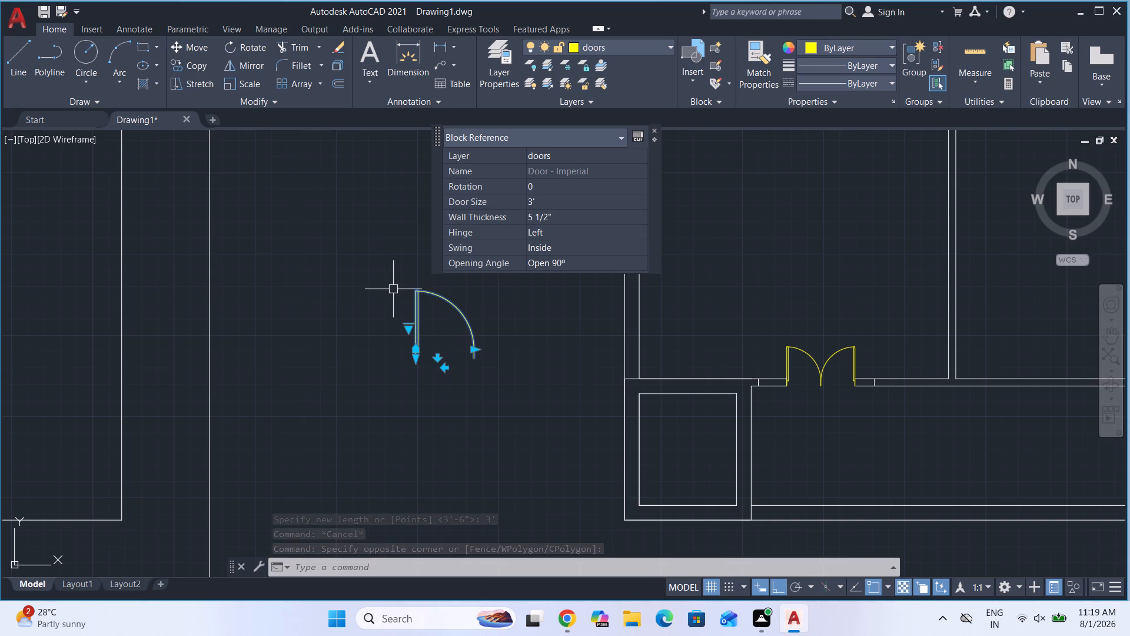
{"action": "type", "text": "mi"}
{"action": "key", "text": "Return"}
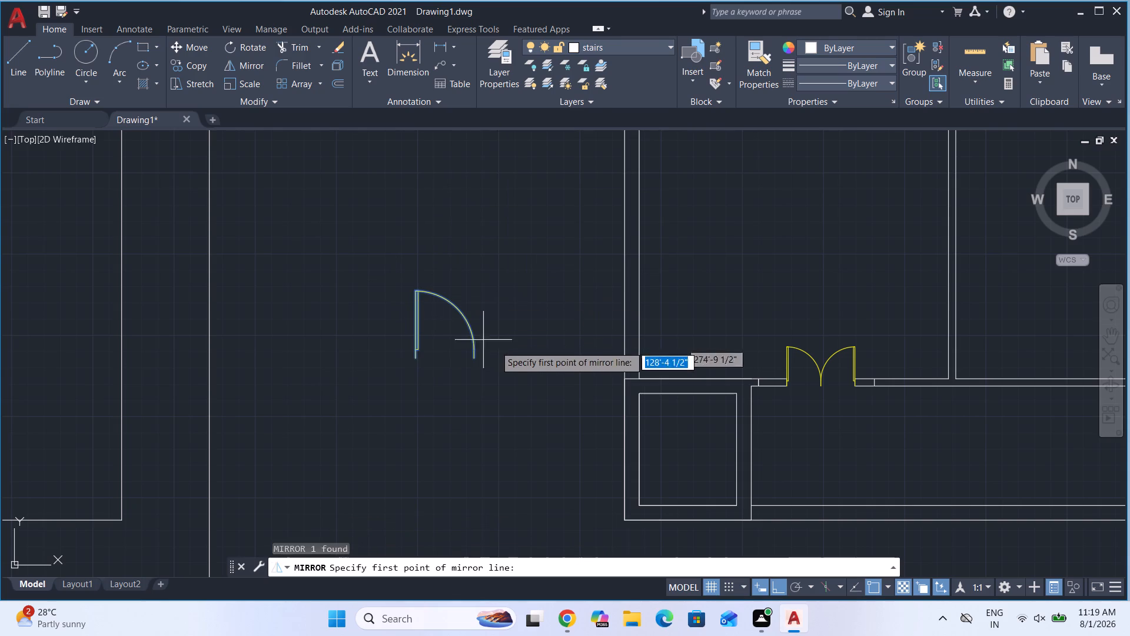
{"action": "left_click", "coordinate": [508, 358]}
{"action": "left_click", "coordinate": [503, 273]}
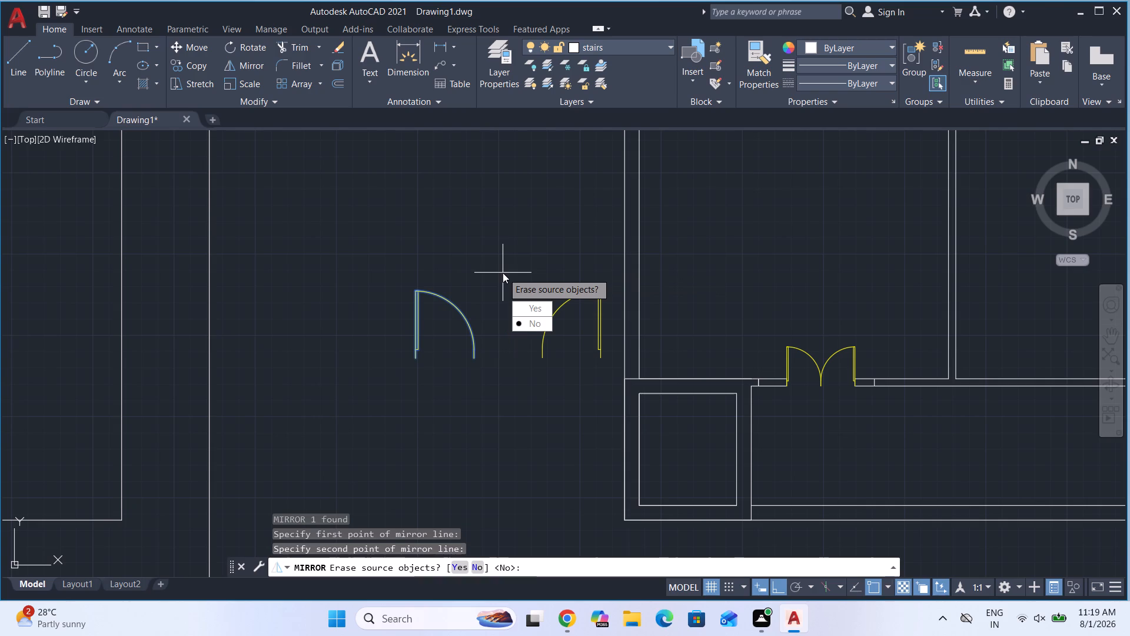
{"action": "left_click_drag", "start_coordinate": [536, 323], "coordinate": [503, 273]}
Mirror both single doors about a horizontal line just above them, keeping the sources, to get four door orientations.
{"action": "scroll", "coordinate": [399, 309], "scroll_direction": "down", "scroll_amount": 2}
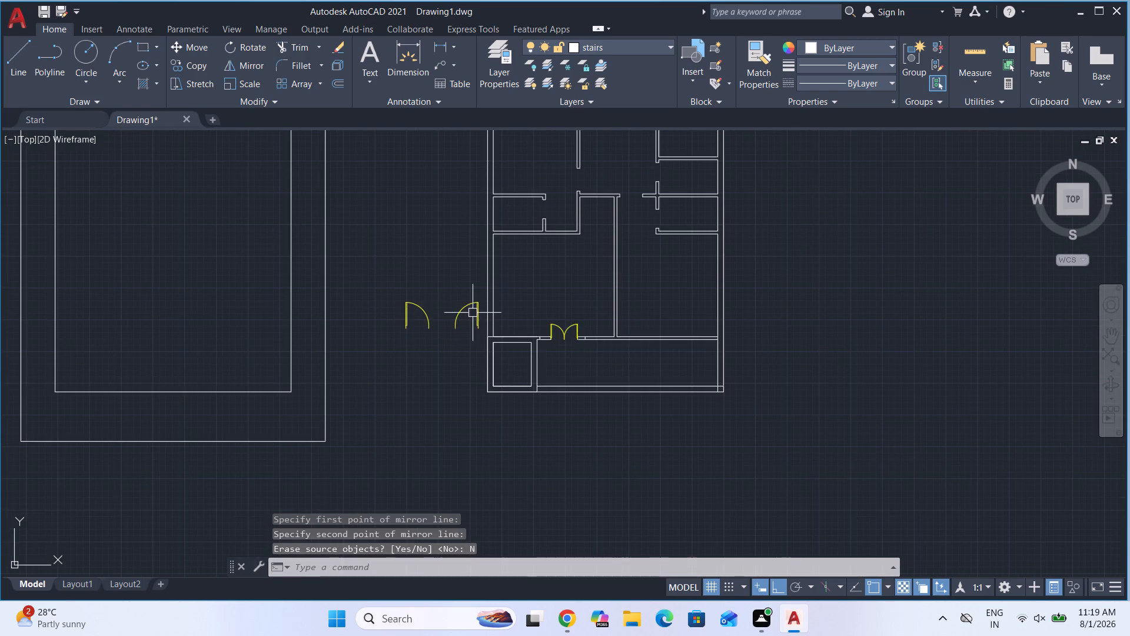
{"action": "scroll", "coordinate": [476, 313], "scroll_direction": "up", "scroll_amount": 2}
{"action": "left_click", "coordinate": [494, 334]}
{"action": "left_click", "coordinate": [288, 299]}
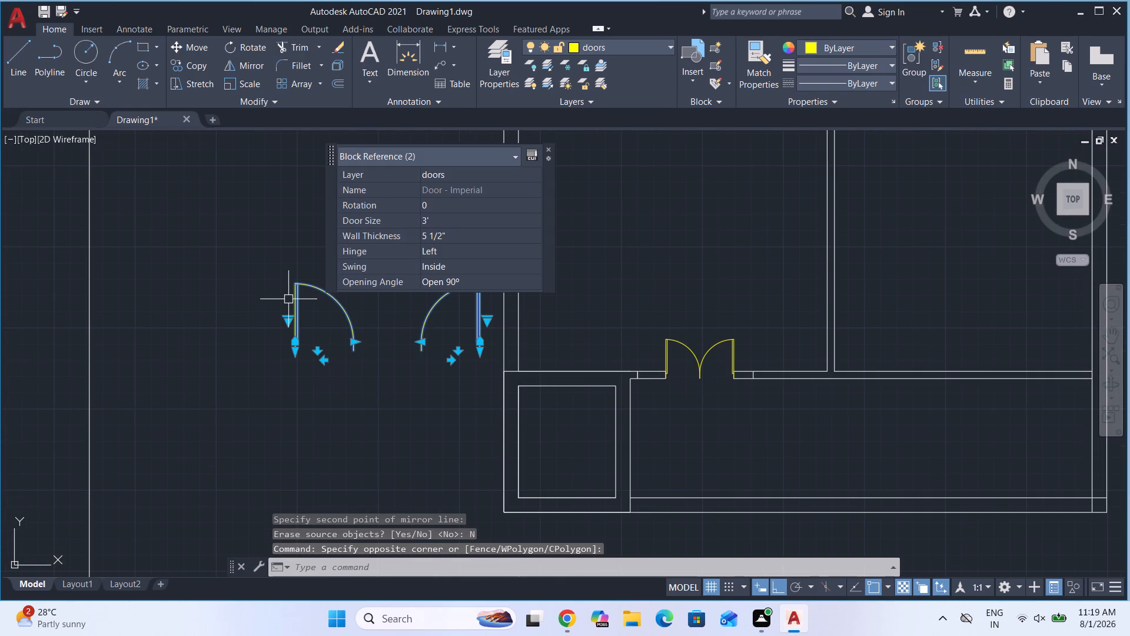
{"action": "type", "text": "mi"}
{"action": "key", "text": "Return"}
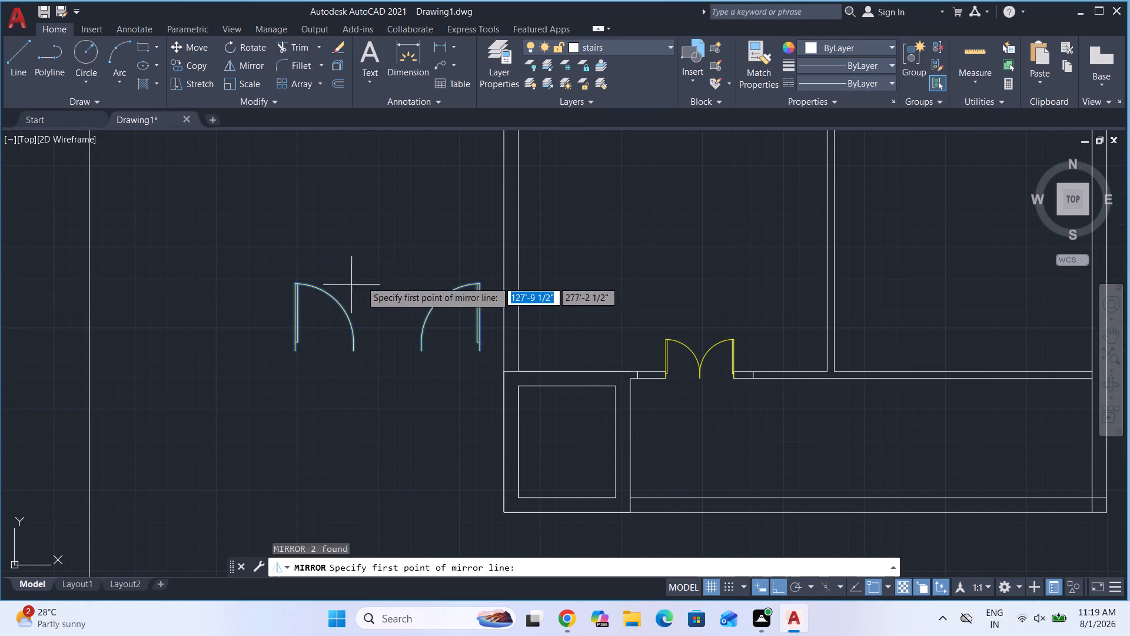
{"action": "left_click", "coordinate": [477, 248]}
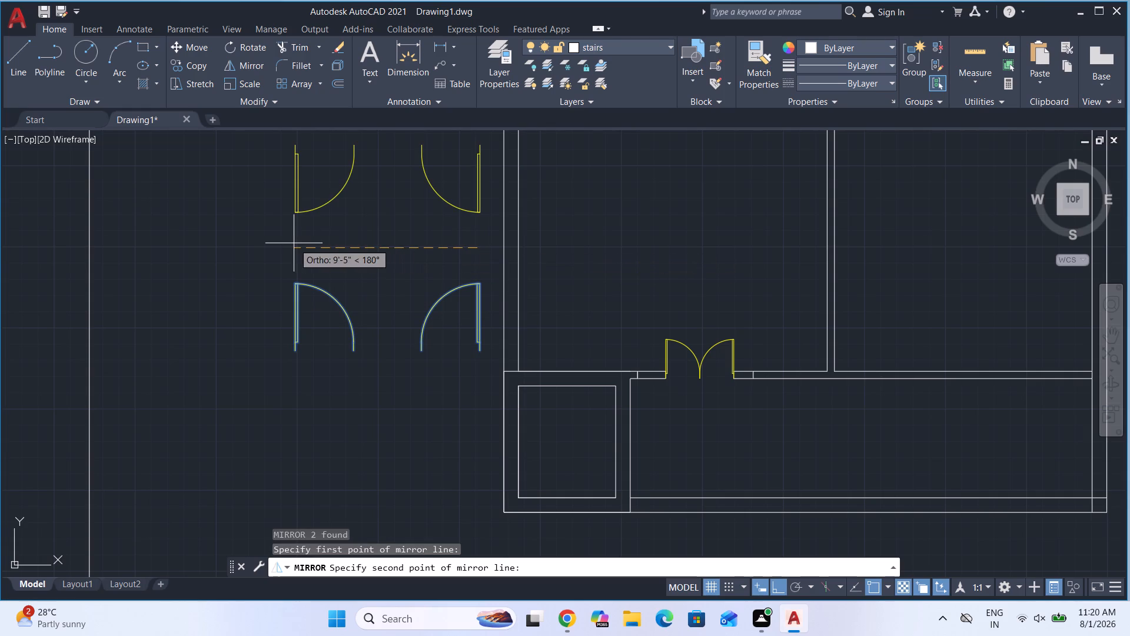
{"action": "left_click", "coordinate": [294, 243]}
{"action": "left_click_drag", "start_coordinate": [323, 291], "coordinate": [294, 243]}
Rotate a copy of the four 3' door orientations by 270° about a point below them, keeping the originals.
{"action": "scroll", "coordinate": [246, 243], "scroll_direction": "down", "scroll_amount": 2}
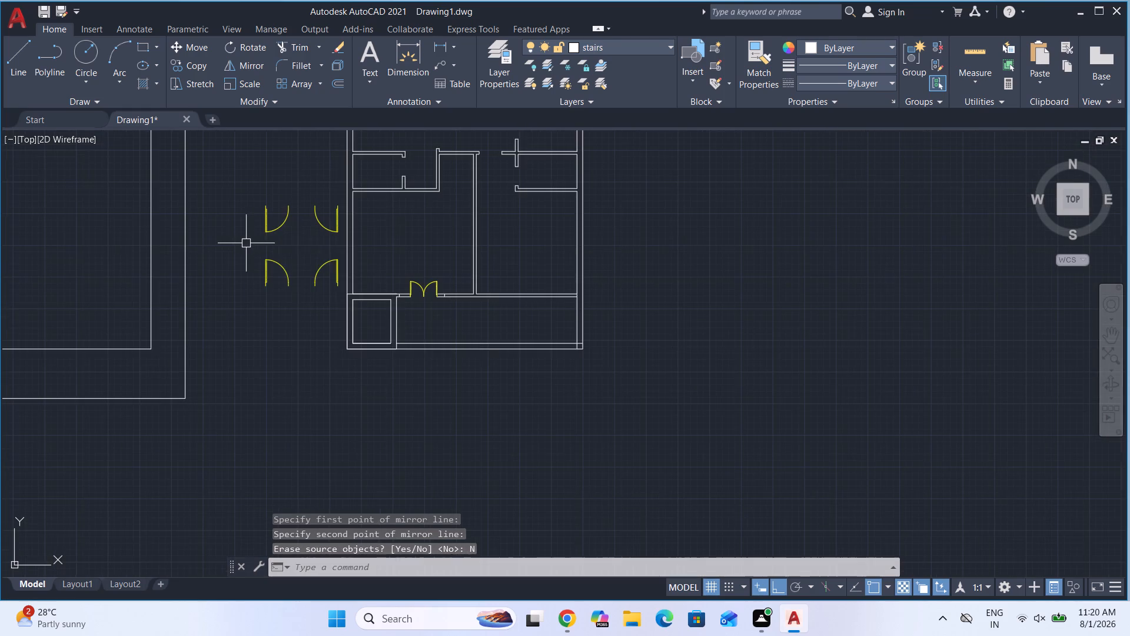
{"action": "left_click", "coordinate": [334, 296]}
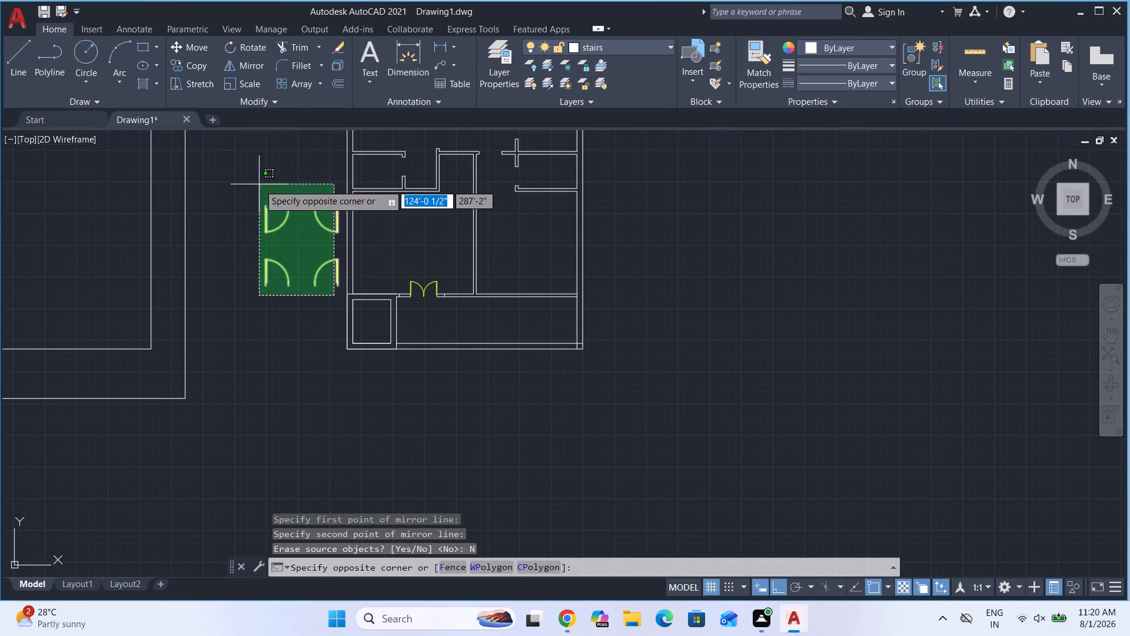
{"action": "left_click", "coordinate": [259, 184]}
{"action": "key", "text": "r"}
{"action": "key", "text": "o"}
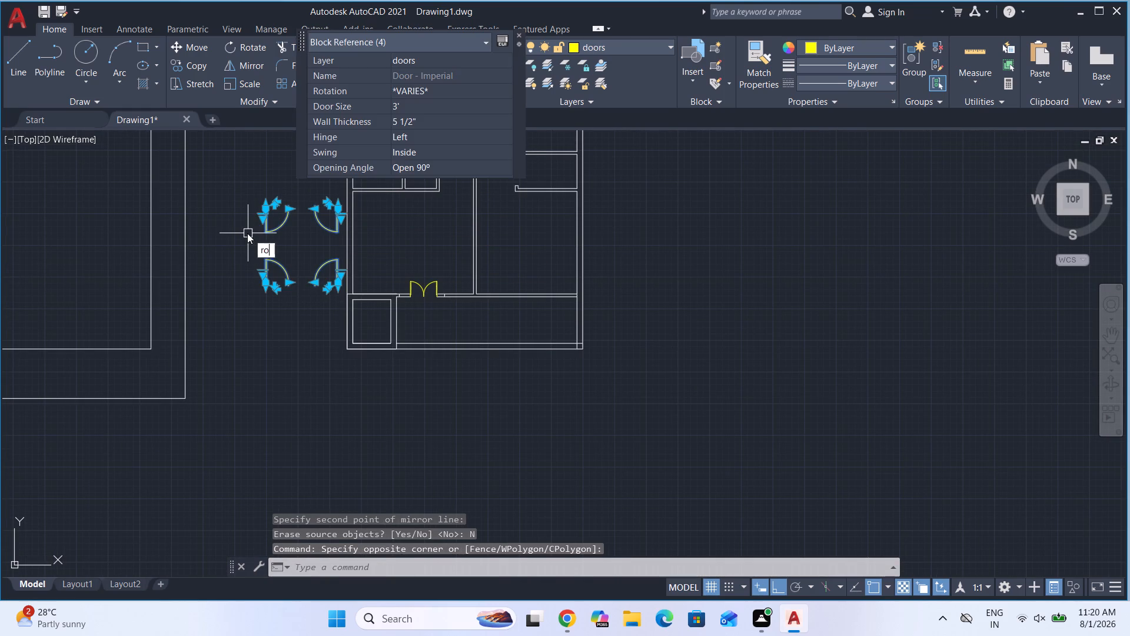
{"action": "key", "text": "Return"}
{"action": "scroll", "coordinate": [305, 339], "scroll_direction": "down", "scroll_amount": 1}
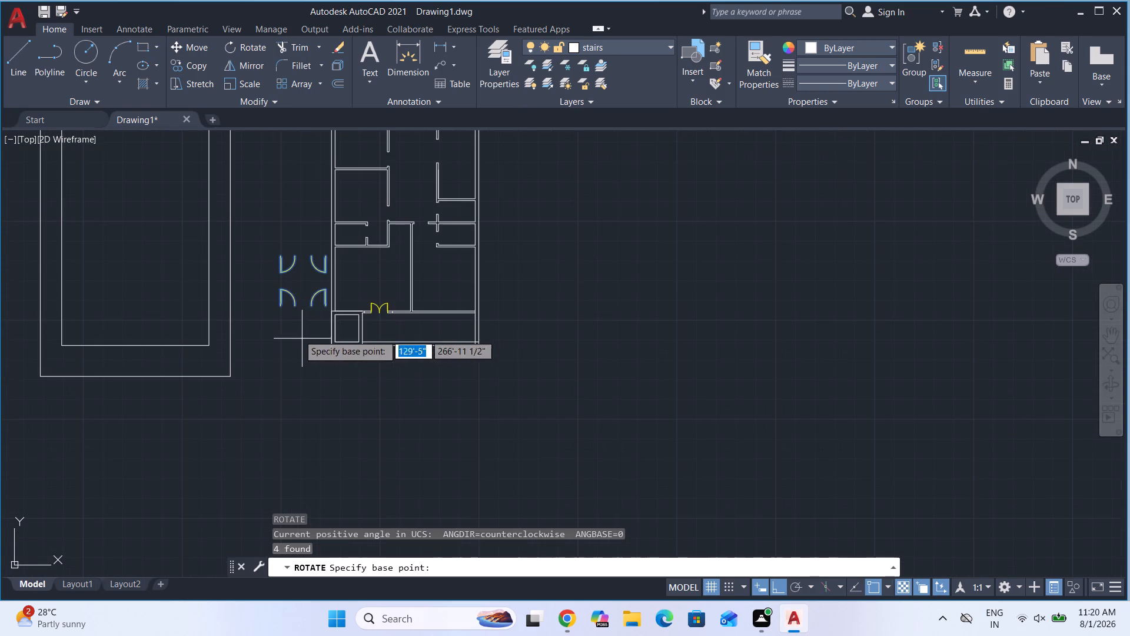
{"action": "left_click", "coordinate": [297, 386]}
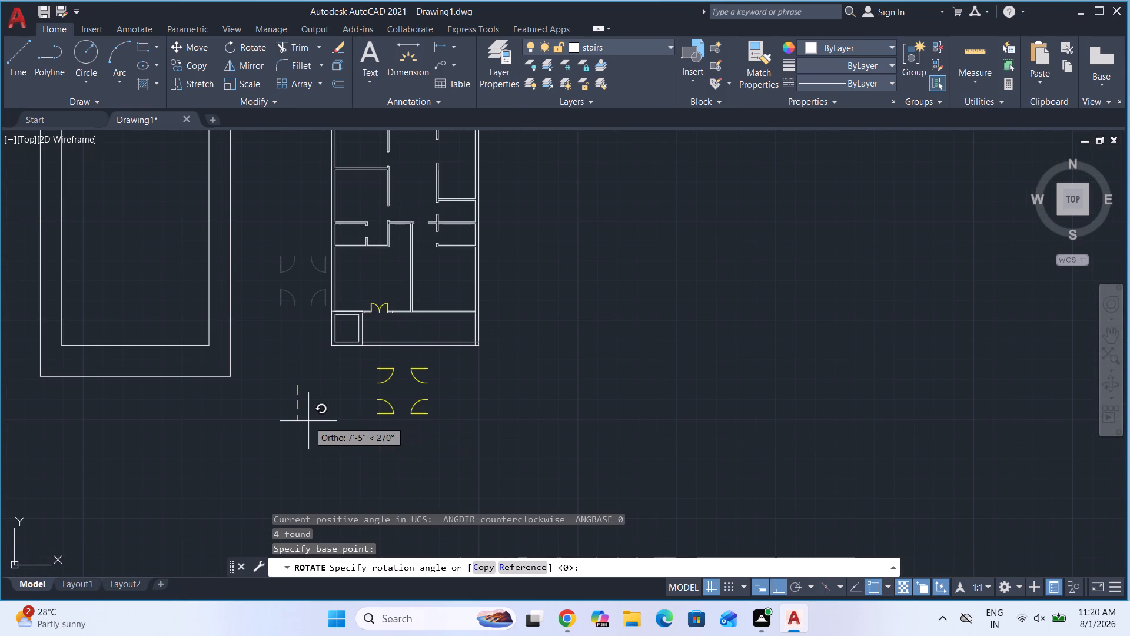
{"action": "key", "text": "c"}
{"action": "key", "text": "Return"}
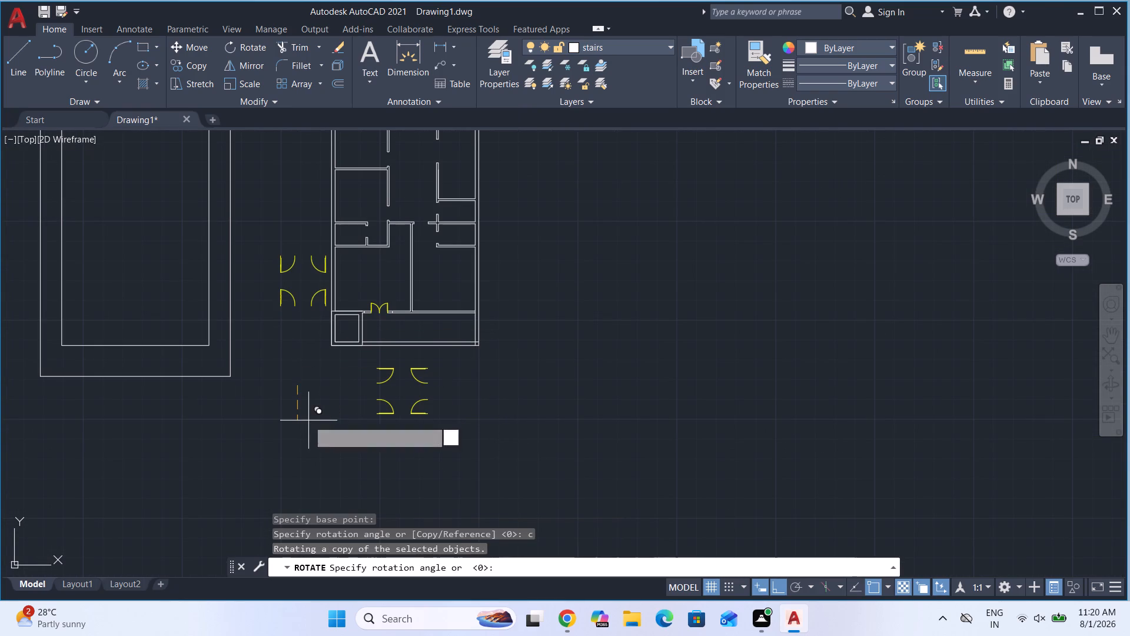
{"action": "left_click", "coordinate": [308, 420]}
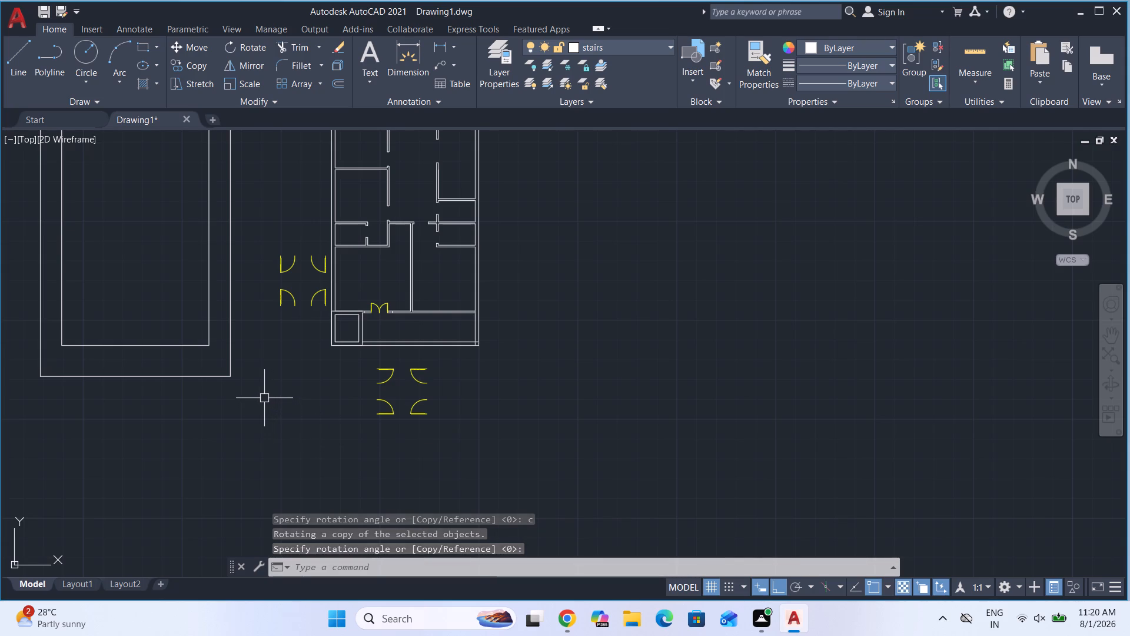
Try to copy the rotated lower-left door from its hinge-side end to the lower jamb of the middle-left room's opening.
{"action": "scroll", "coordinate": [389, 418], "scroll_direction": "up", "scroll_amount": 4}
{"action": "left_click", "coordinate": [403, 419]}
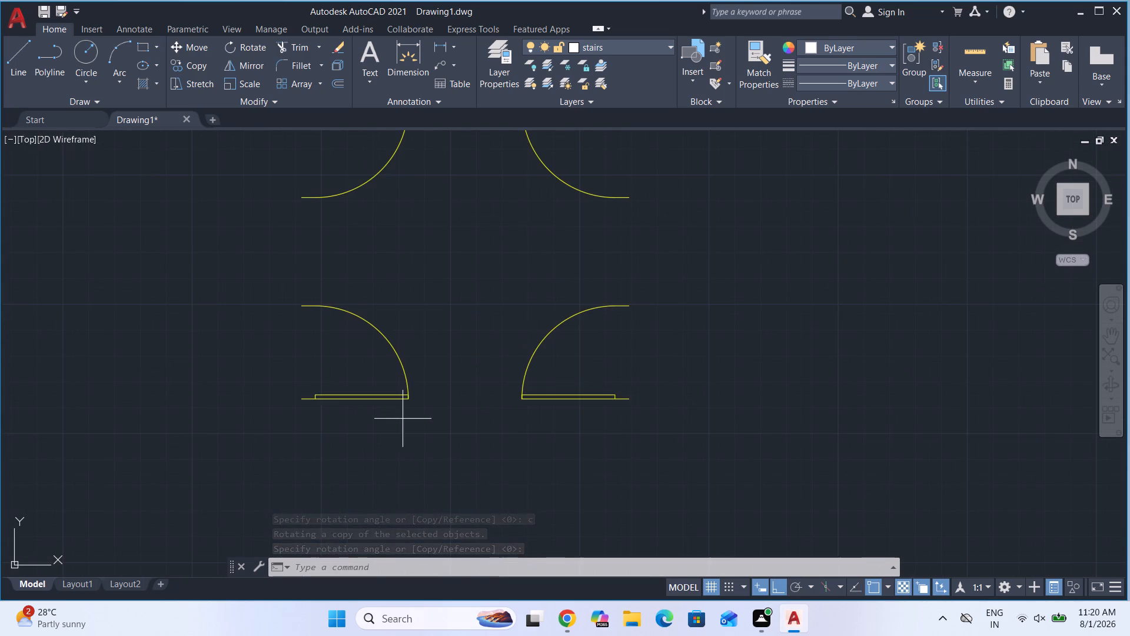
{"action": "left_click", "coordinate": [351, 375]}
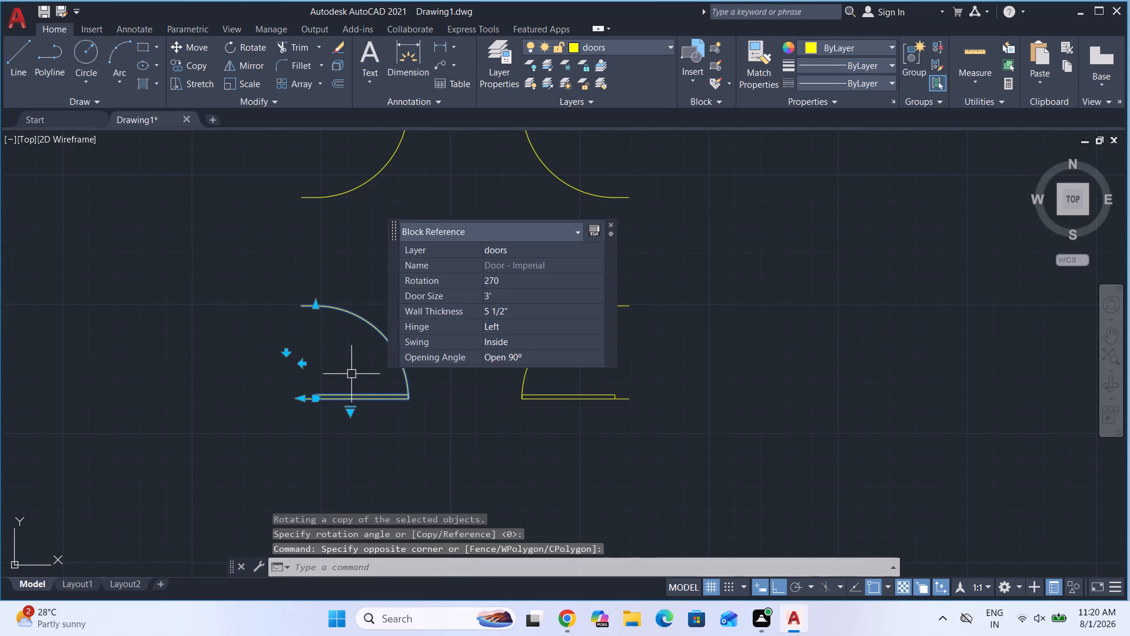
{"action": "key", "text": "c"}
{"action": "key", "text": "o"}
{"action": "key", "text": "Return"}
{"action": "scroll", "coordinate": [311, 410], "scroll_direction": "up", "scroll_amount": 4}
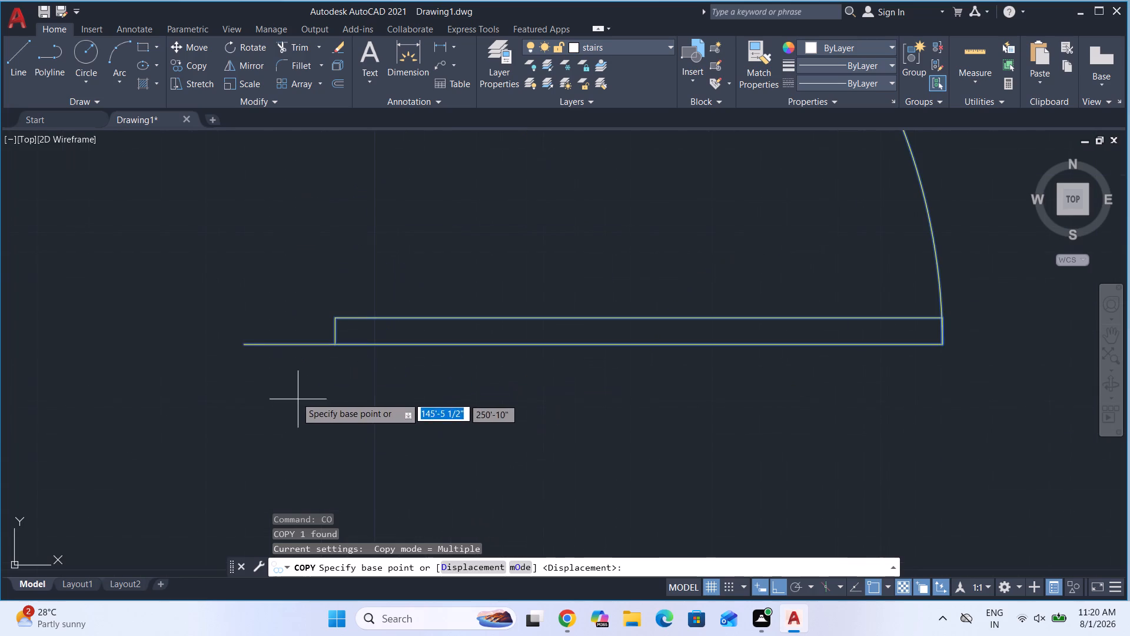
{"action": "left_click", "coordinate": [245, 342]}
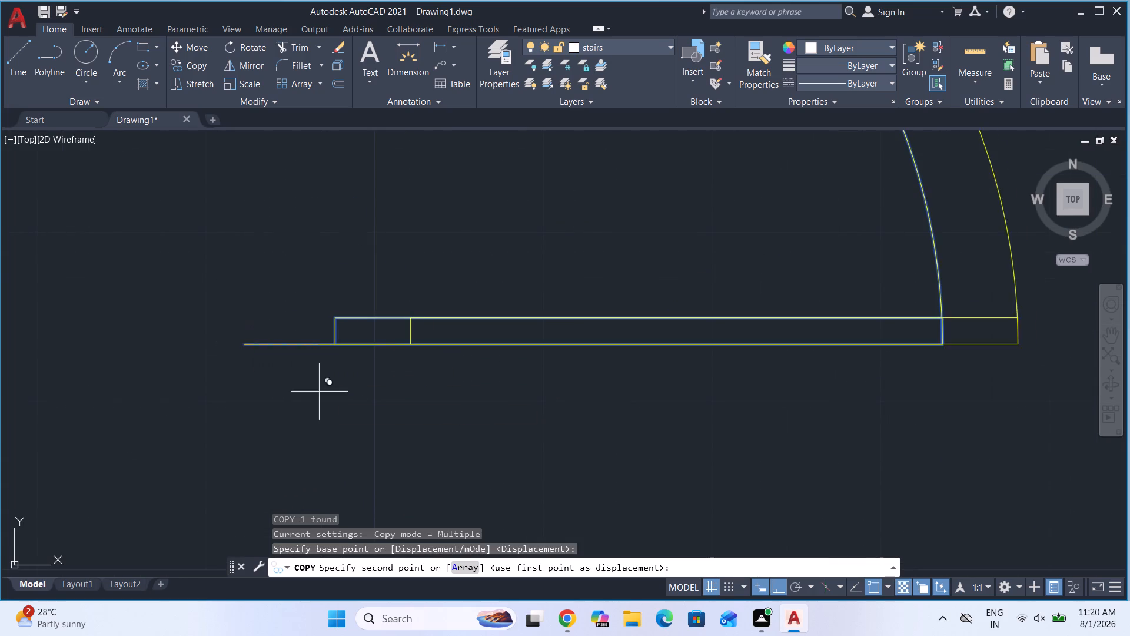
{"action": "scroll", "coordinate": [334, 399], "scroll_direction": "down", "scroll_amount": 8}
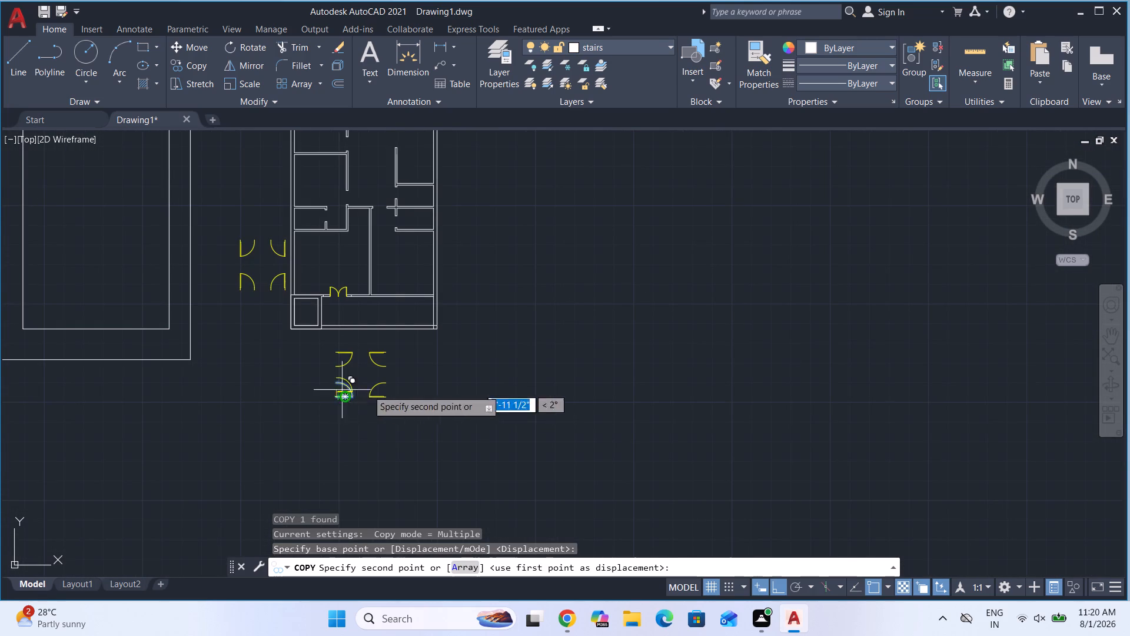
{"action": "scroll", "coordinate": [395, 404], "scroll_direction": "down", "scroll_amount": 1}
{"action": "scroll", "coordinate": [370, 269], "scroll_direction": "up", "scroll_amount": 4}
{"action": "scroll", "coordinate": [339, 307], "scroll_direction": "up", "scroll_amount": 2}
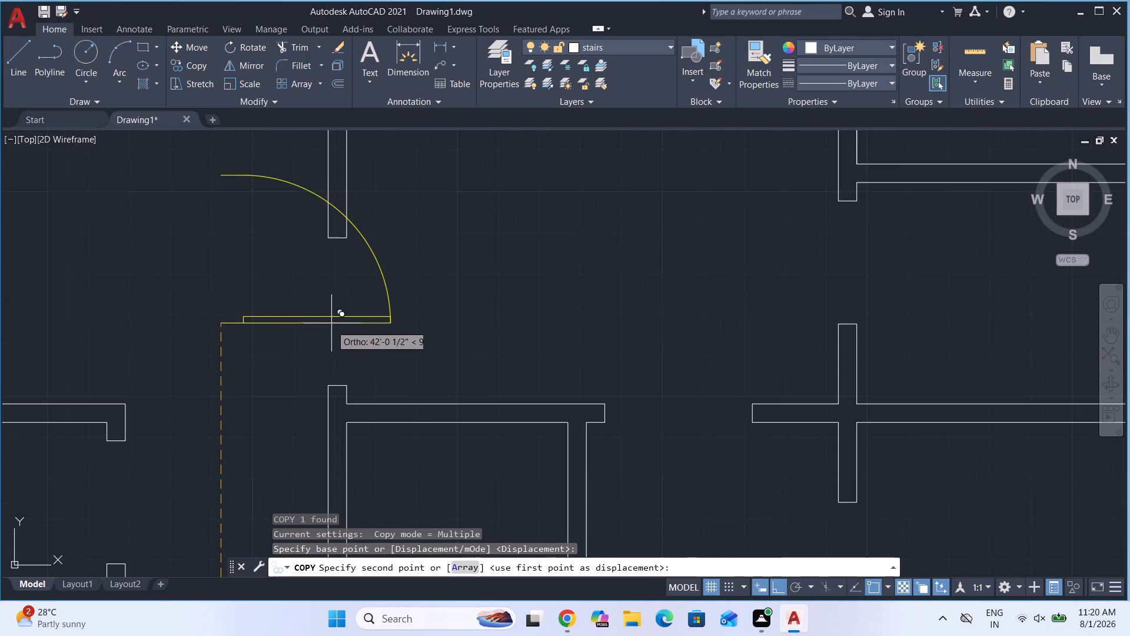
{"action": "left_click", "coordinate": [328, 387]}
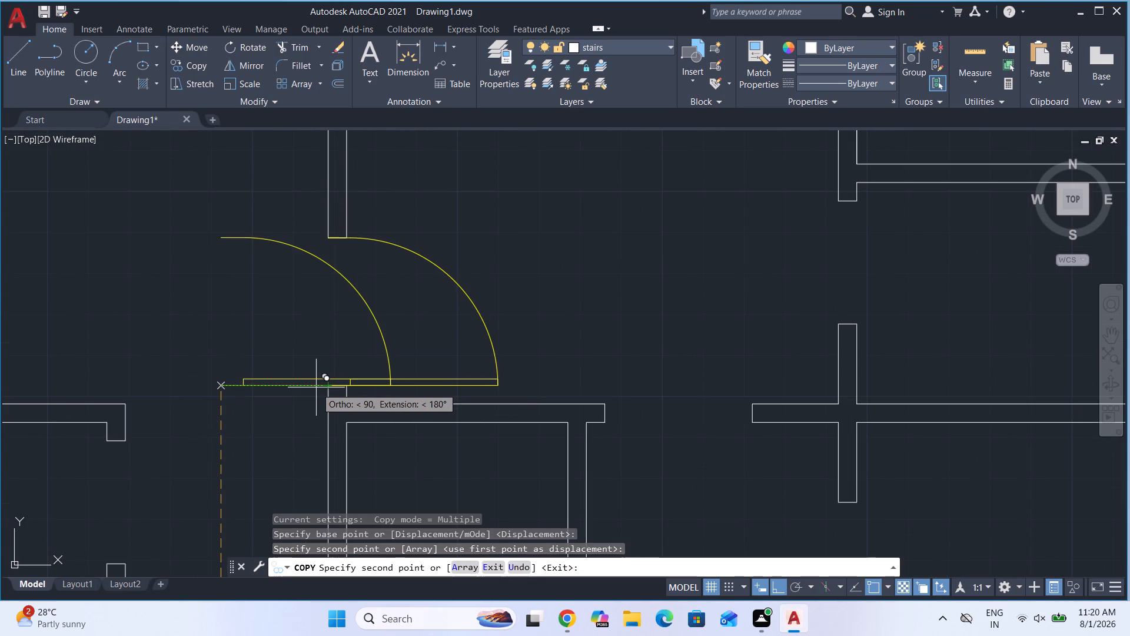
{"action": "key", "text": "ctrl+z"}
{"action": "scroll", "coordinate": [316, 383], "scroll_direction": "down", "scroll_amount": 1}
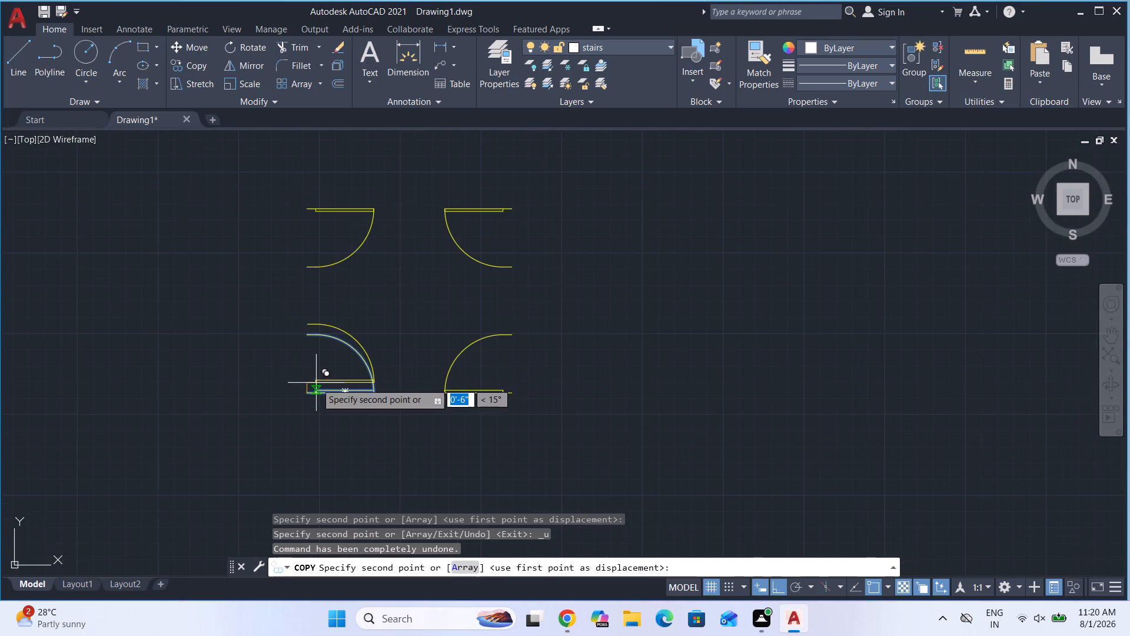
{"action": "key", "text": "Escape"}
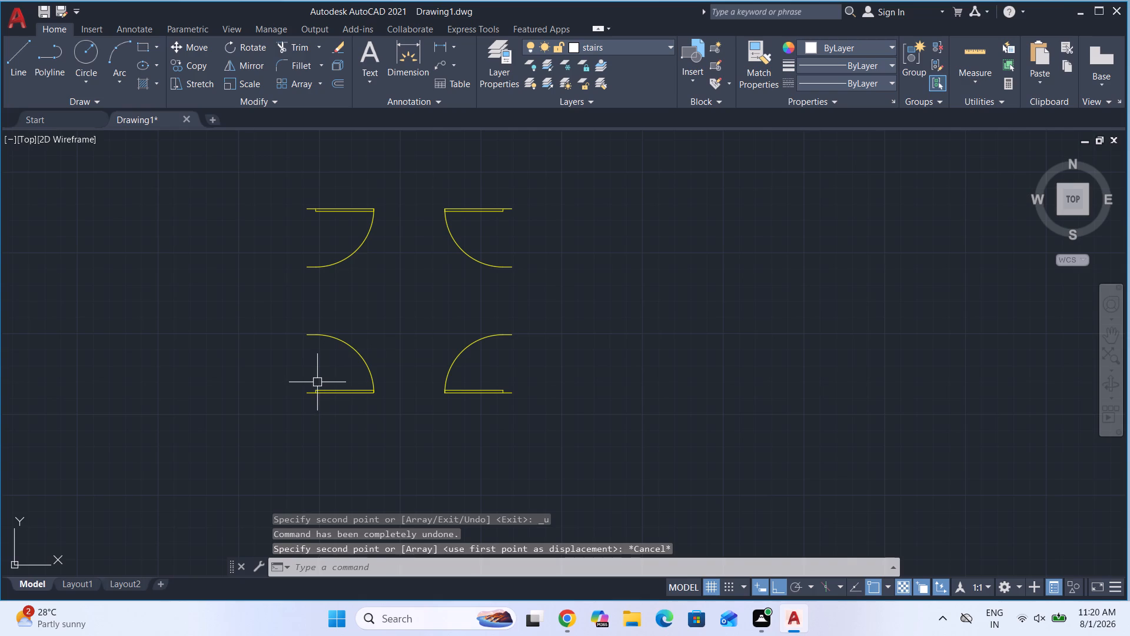
Copy the rotated lower-right door from its outer hinge-side end to the lower right jamb corner of the middle-left room's opening.
{"action": "left_click", "coordinate": [470, 392]}
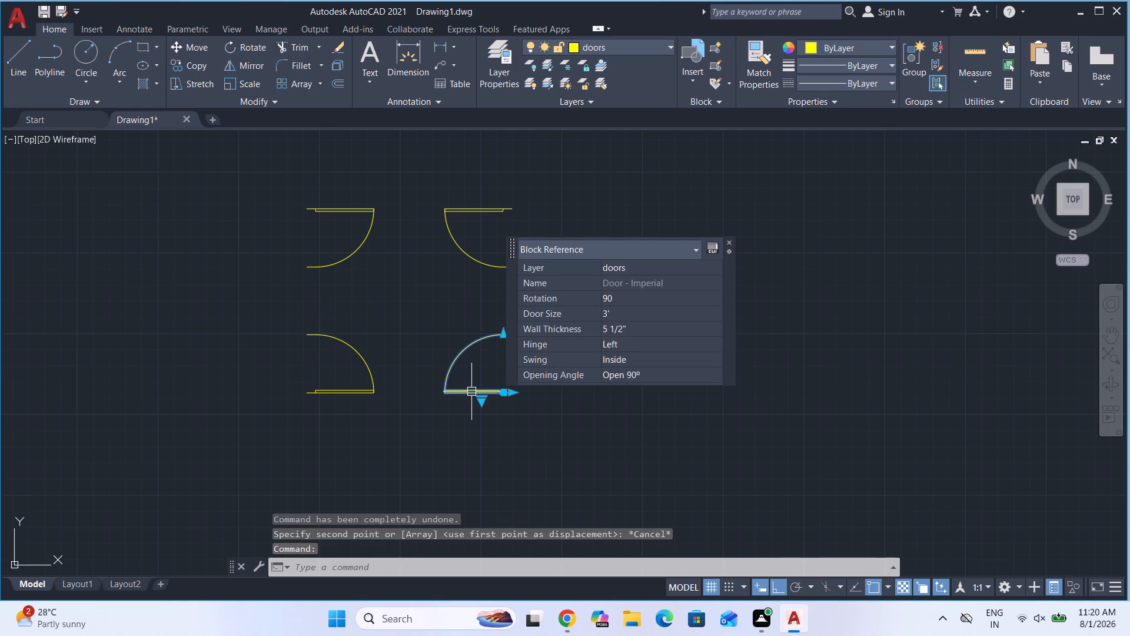
{"action": "key", "text": "c"}
{"action": "key", "text": "o"}
{"action": "key", "text": "Return"}
{"action": "scroll", "coordinate": [503, 397], "scroll_direction": "up", "scroll_amount": 4}
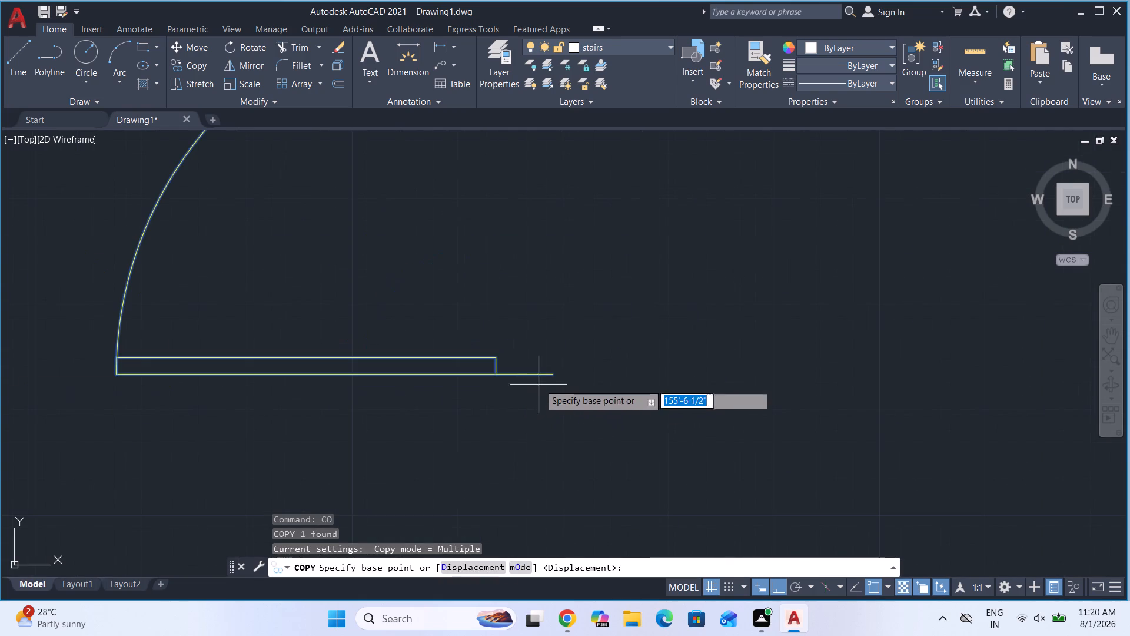
{"action": "left_click", "coordinate": [555, 375]}
{"action": "scroll", "coordinate": [645, 409], "scroll_direction": "down", "scroll_amount": 8}
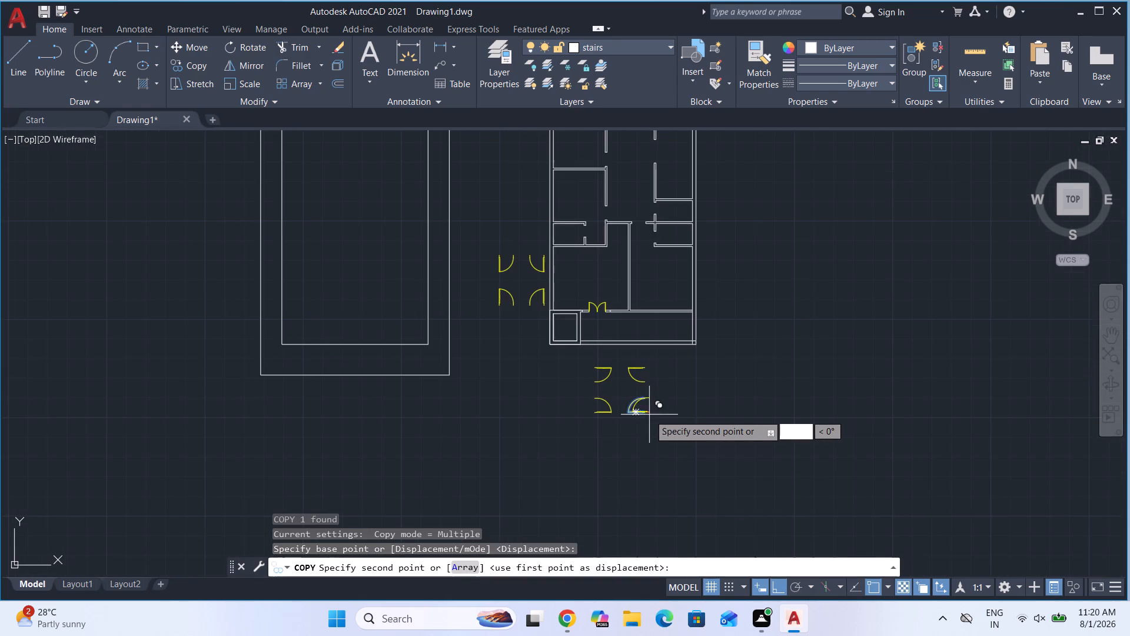
{"action": "scroll", "coordinate": [650, 412], "scroll_direction": "down", "scroll_amount": 1}
{"action": "scroll", "coordinate": [627, 289], "scroll_direction": "up", "scroll_amount": 4}
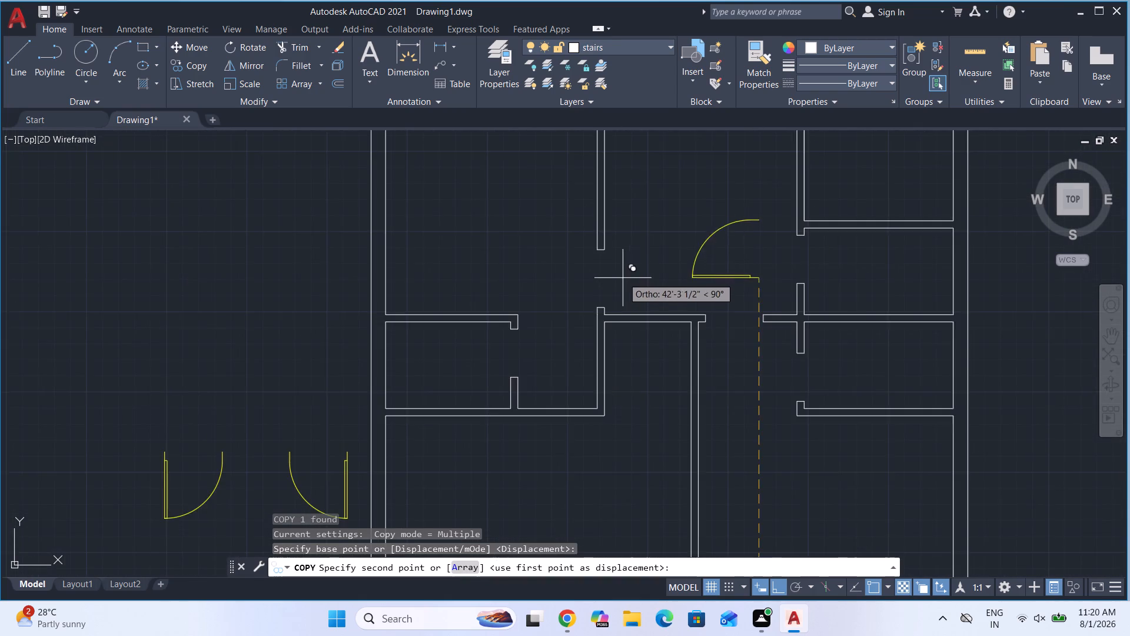
{"action": "scroll", "coordinate": [621, 276], "scroll_direction": "up", "scroll_amount": 2}
{"action": "left_click", "coordinate": [575, 356]}
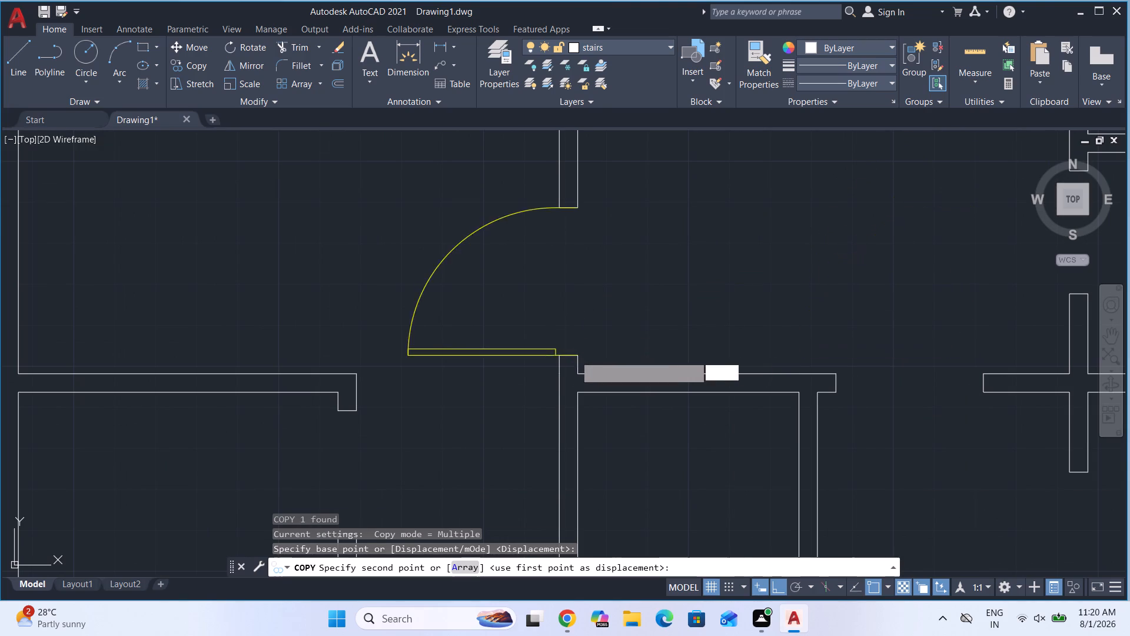
Place another copy of the same door at the lower right jamb corner of the top-left room's opening.
{"action": "scroll", "coordinate": [455, 363], "scroll_direction": "down", "scroll_amount": 3}
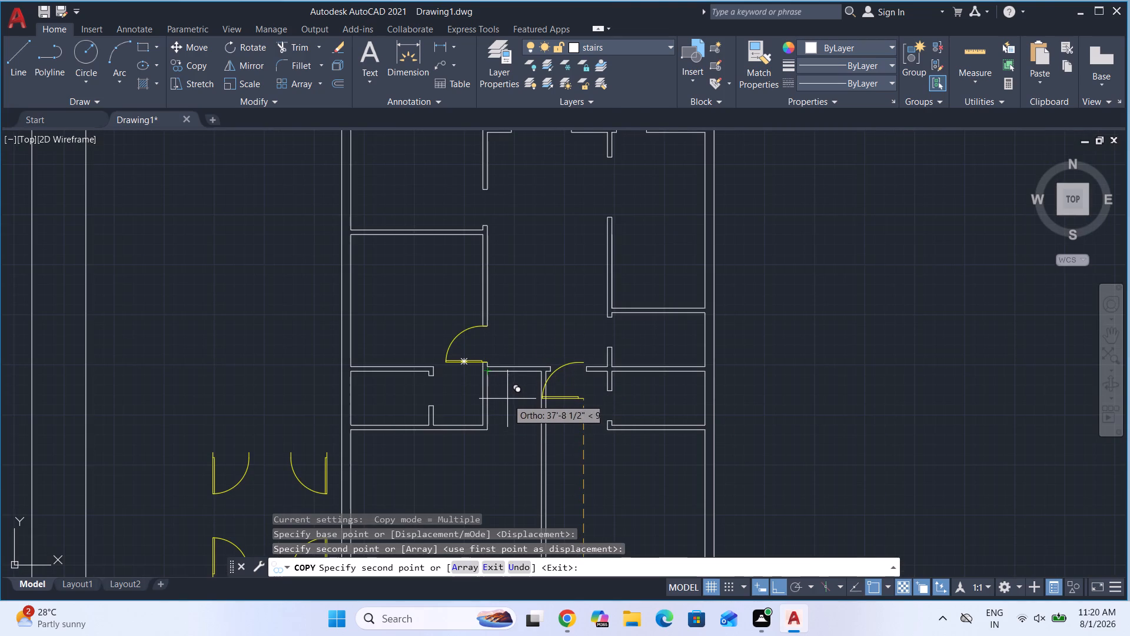
{"action": "scroll", "coordinate": [497, 209], "scroll_direction": "up", "scroll_amount": 4}
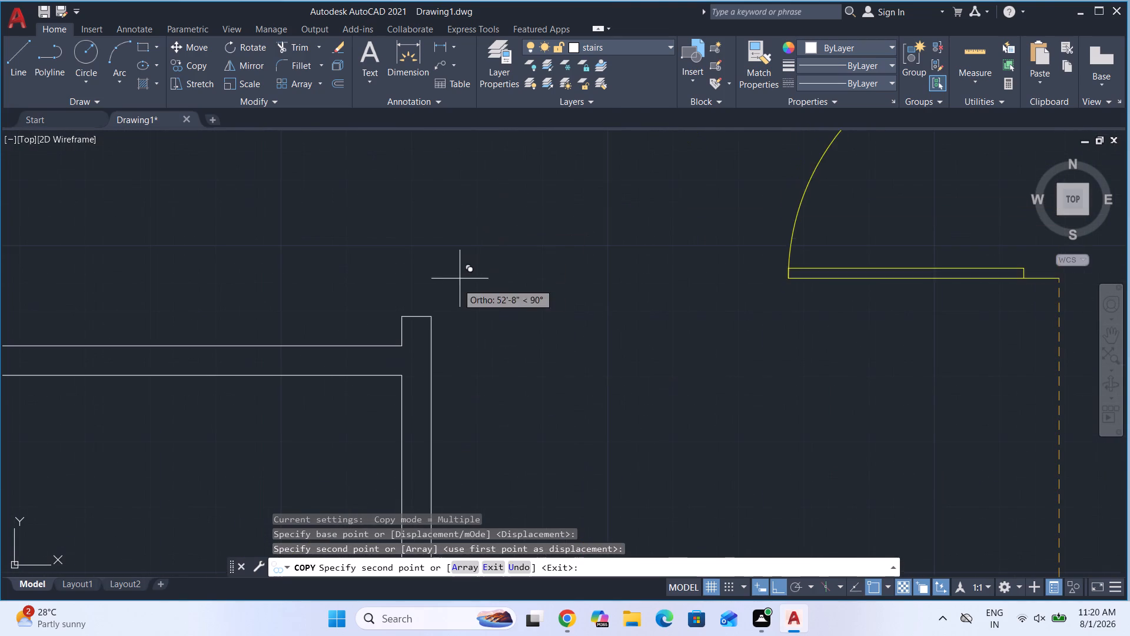
{"action": "left_click", "coordinate": [430, 317]}
{"action": "scroll", "coordinate": [357, 320], "scroll_direction": "down", "scroll_amount": 2}
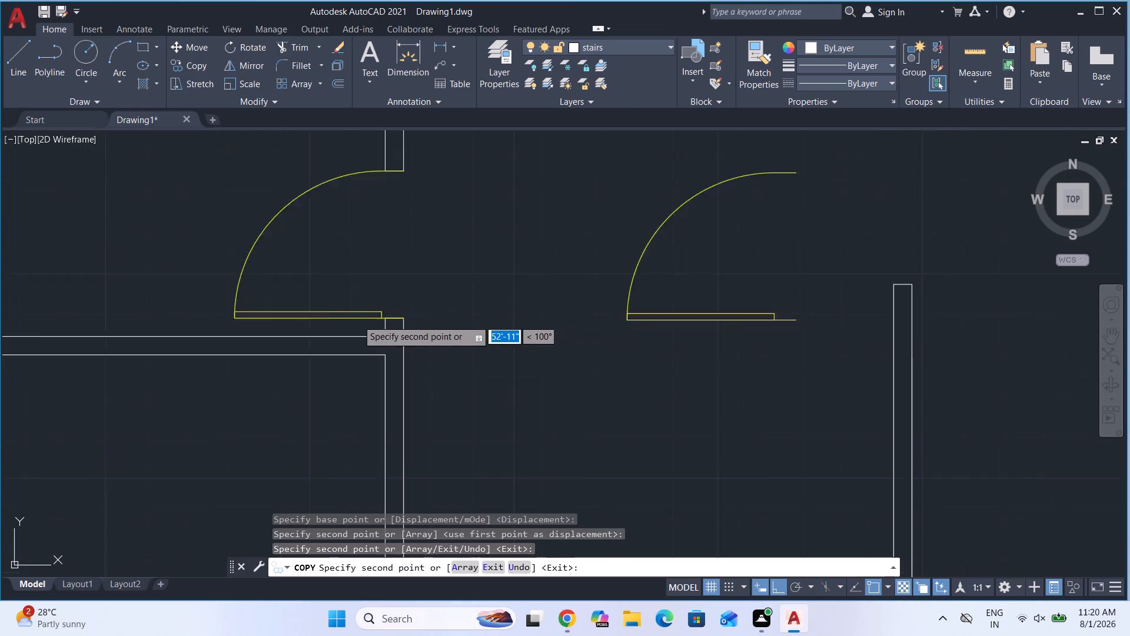
{"action": "scroll", "coordinate": [357, 320], "scroll_direction": "down", "scroll_amount": 2}
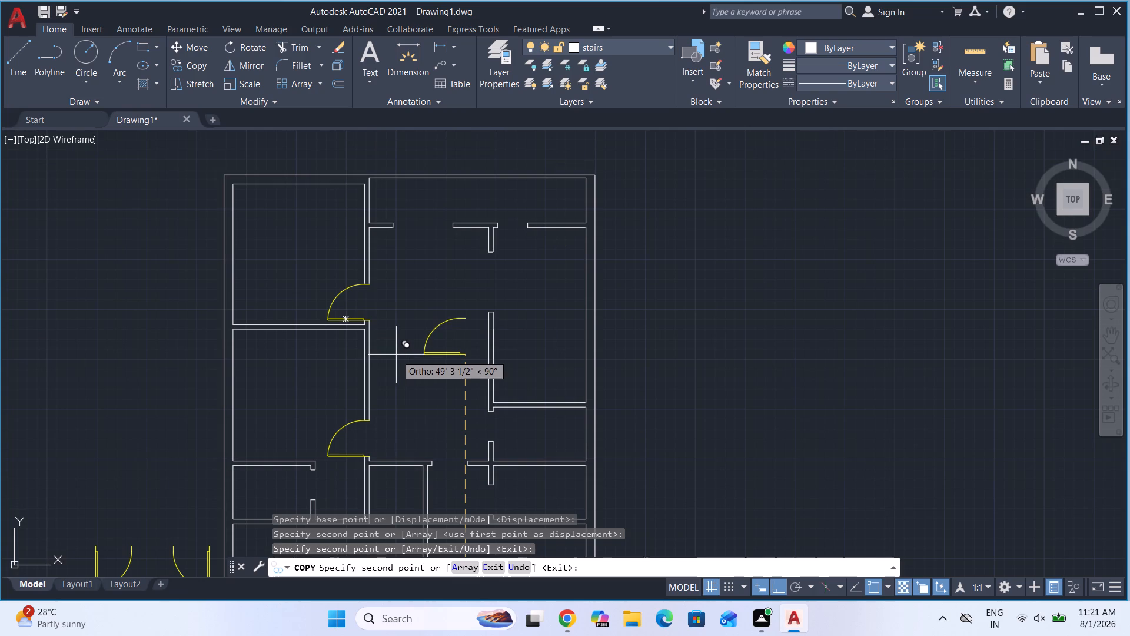
{"action": "key", "text": "Escape"}
Copy the unrotated upper-right door from its outer hinge-side end to the right jamb's upper corner of the central horizontal wall opening.
{"action": "scroll", "coordinate": [381, 283], "scroll_direction": "down", "scroll_amount": 2}
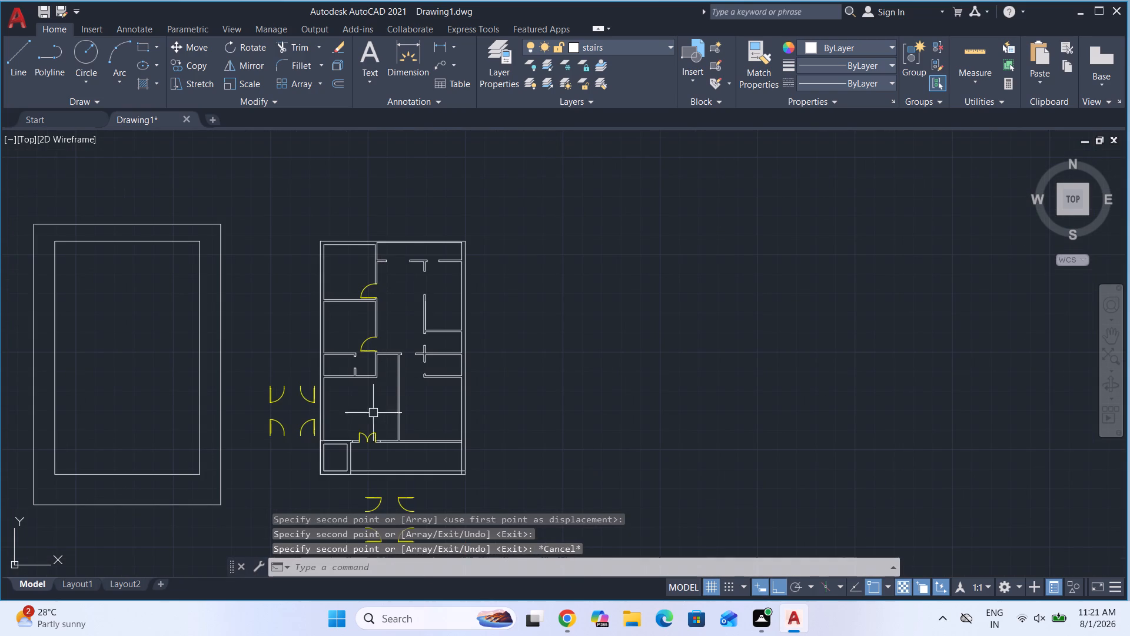
{"action": "scroll", "coordinate": [313, 396], "scroll_direction": "up", "scroll_amount": 4}
{"action": "left_click", "coordinate": [318, 380]}
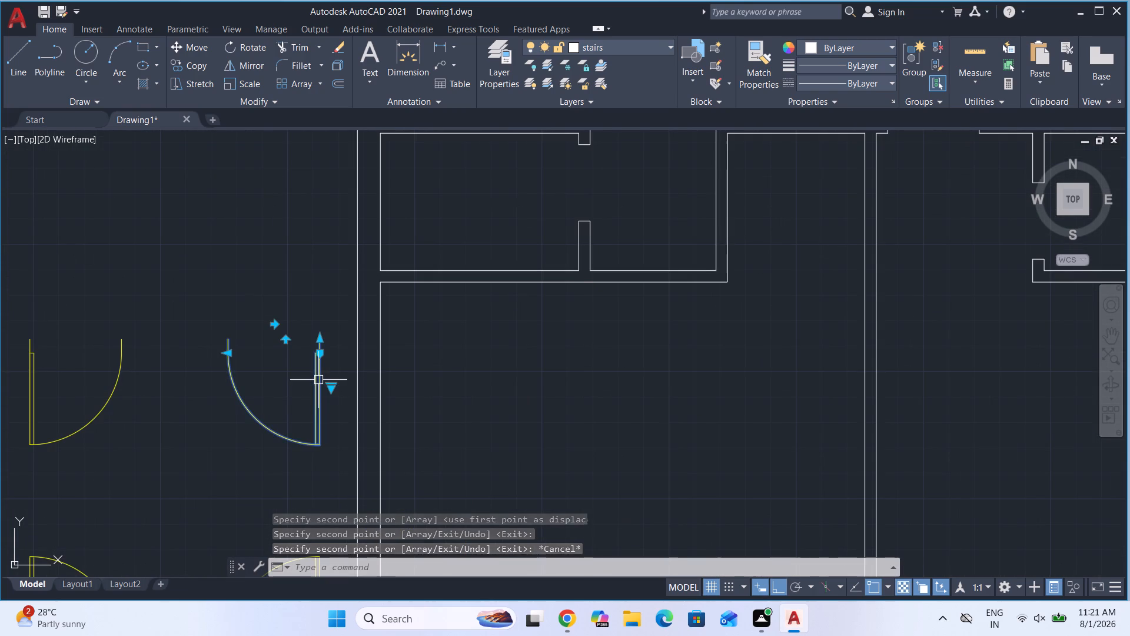
{"action": "type", "text": "co"}
{"action": "key", "text": "Return"}
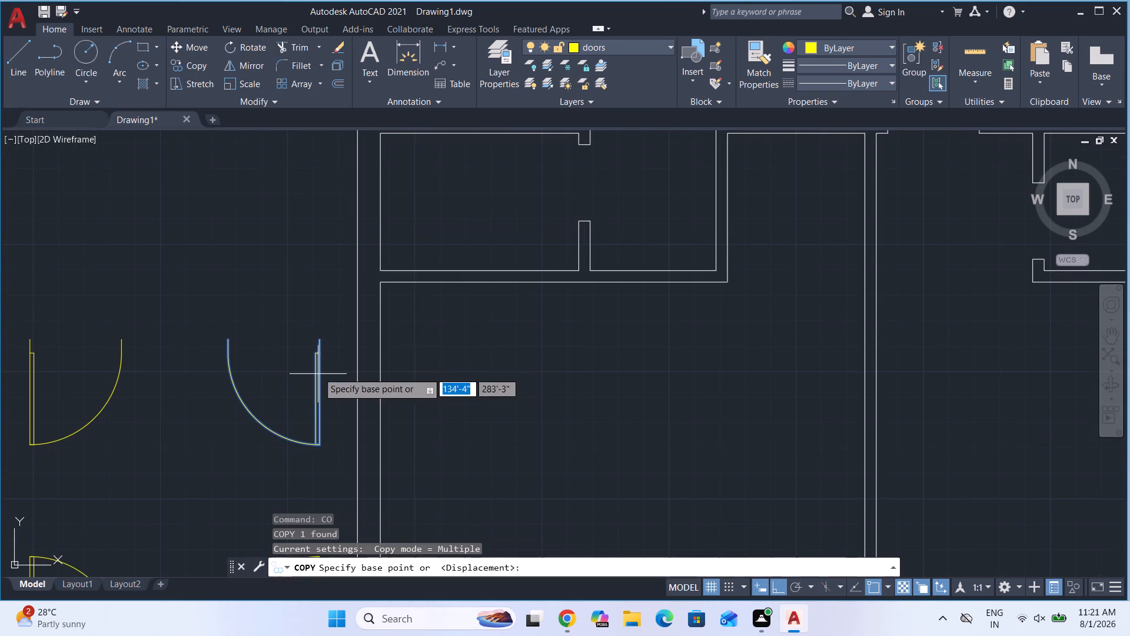
{"action": "scroll", "coordinate": [327, 347], "scroll_direction": "up", "scroll_amount": 3}
{"action": "left_click", "coordinate": [294, 320]}
{"action": "scroll", "coordinate": [288, 343], "scroll_direction": "down", "scroll_amount": 2}
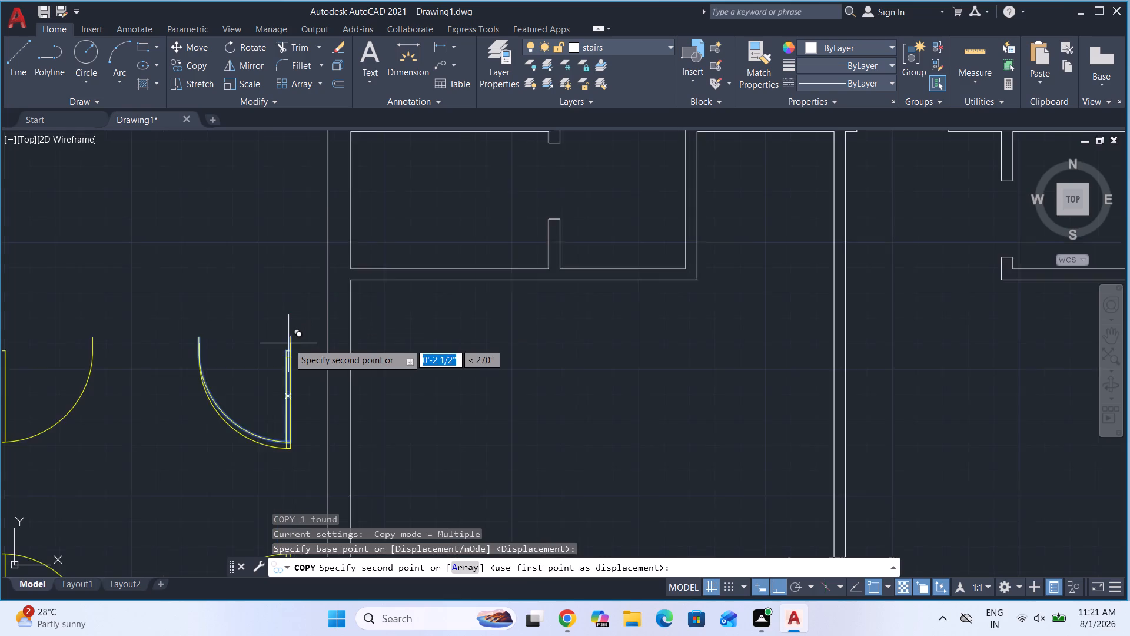
{"action": "scroll", "coordinate": [288, 343], "scroll_direction": "down", "scroll_amount": 5}
{"action": "scroll", "coordinate": [404, 314], "scroll_direction": "up", "scroll_amount": 4}
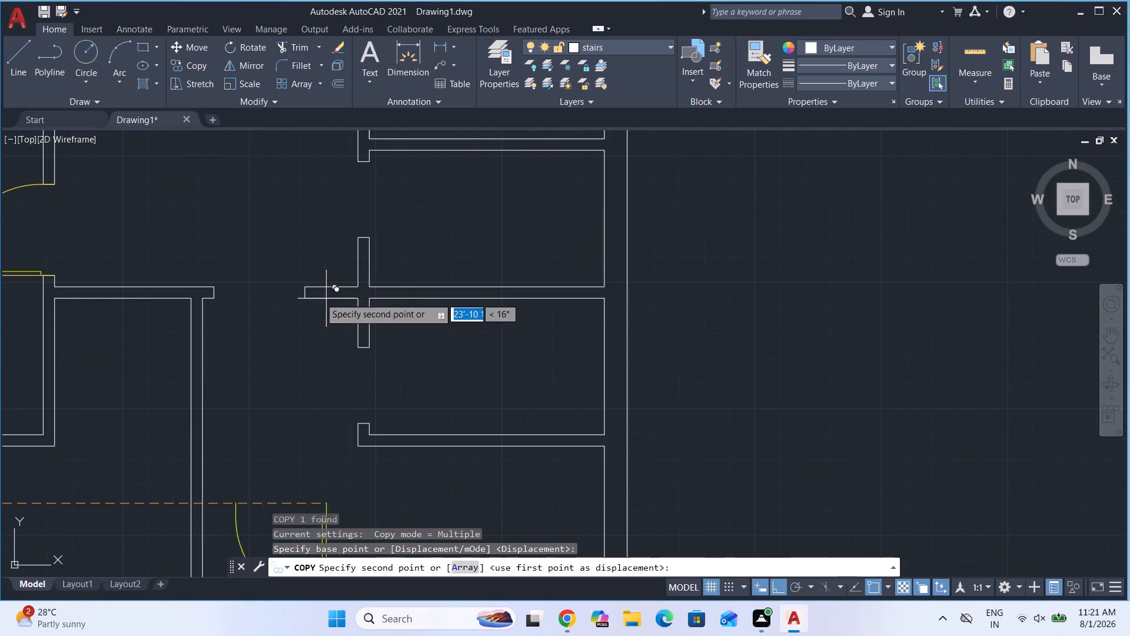
{"action": "left_click", "coordinate": [306, 287]}
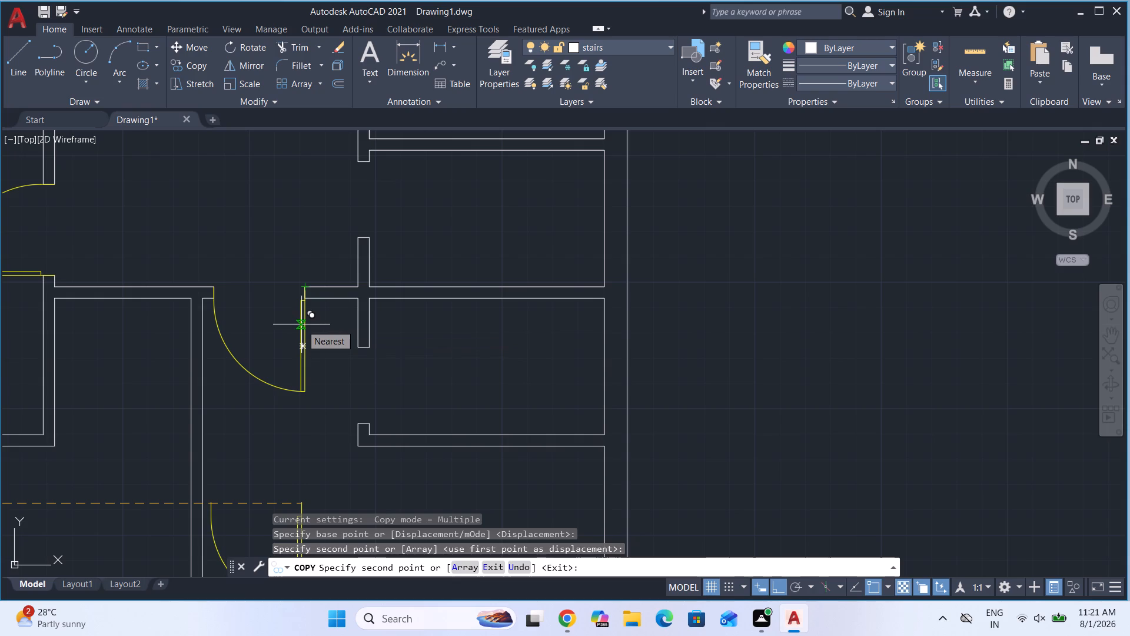
{"action": "key", "text": "Escape"}
Delete the four unrotated loose doors between the boundary outline and the floor plan.
{"action": "scroll", "coordinate": [426, 312], "scroll_direction": "down", "scroll_amount": 5}
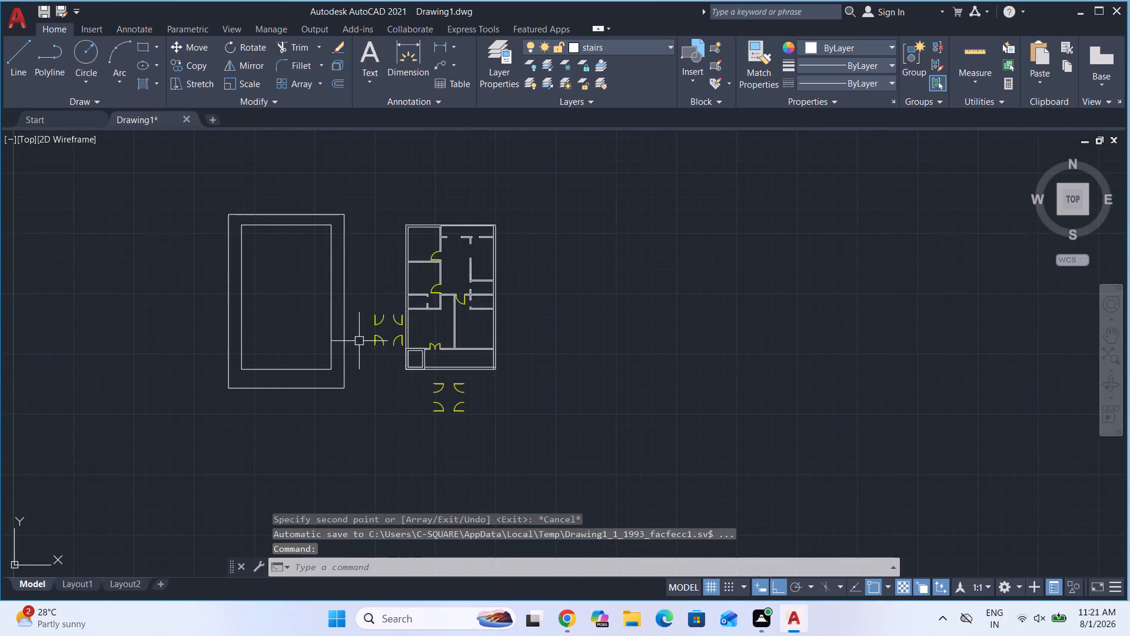
{"action": "scroll", "coordinate": [390, 332], "scroll_direction": "up", "scroll_amount": 4}
{"action": "left_click", "coordinate": [414, 367]}
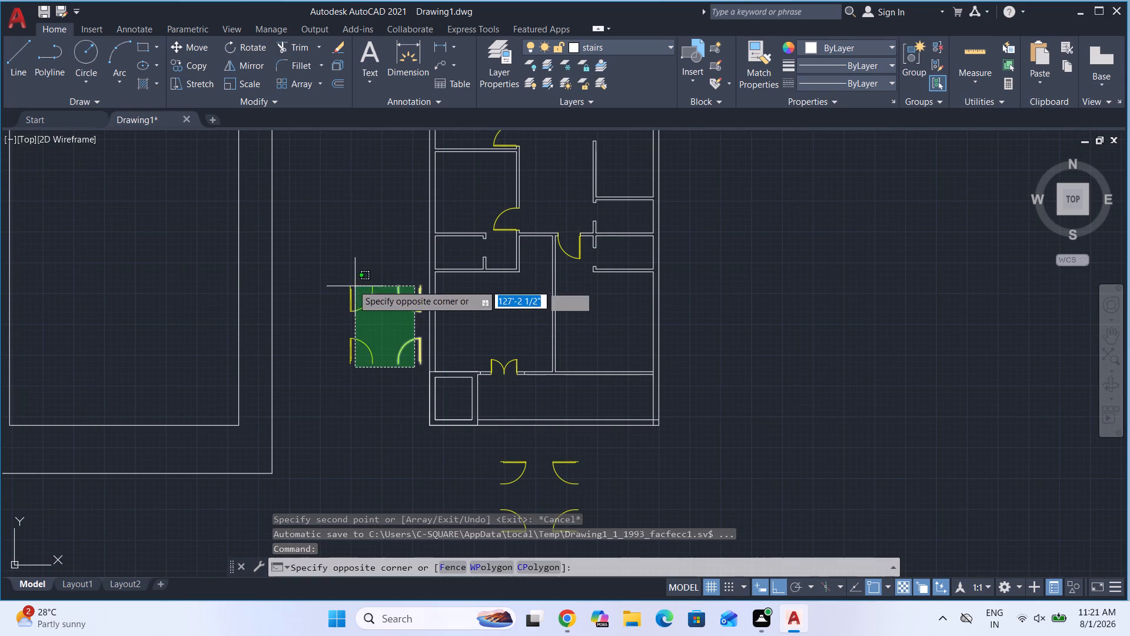
{"action": "left_click", "coordinate": [345, 279]}
{"action": "key", "text": "Delete"}
Delete the four remaining loose doors below the floor plan.
{"action": "scroll", "coordinate": [362, 292], "scroll_direction": "down", "scroll_amount": 1}
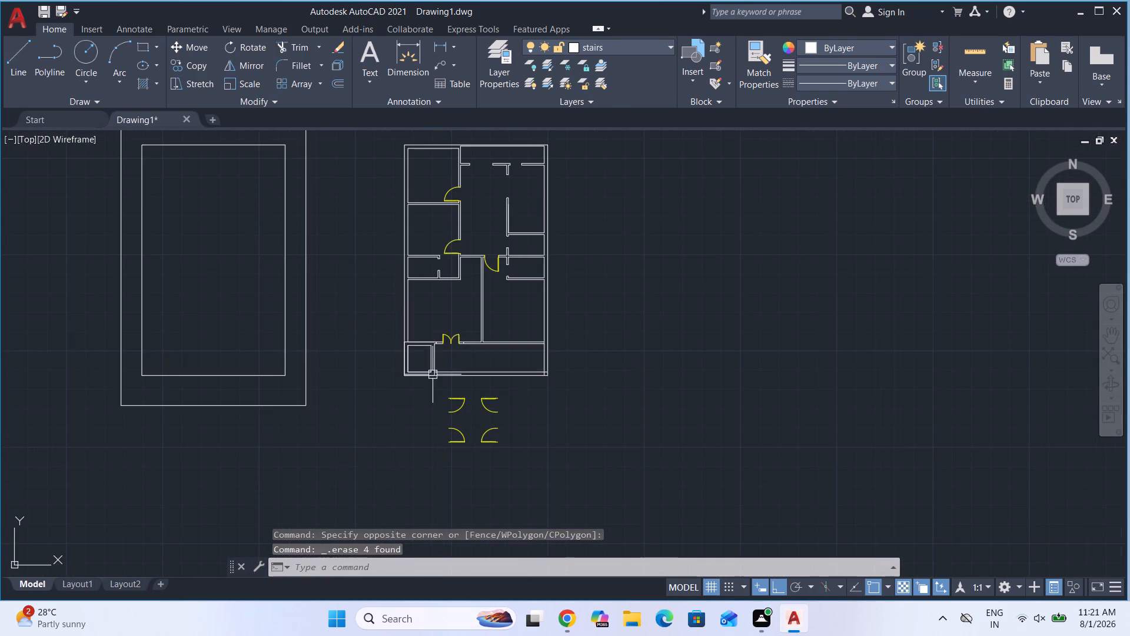
{"action": "scroll", "coordinate": [521, 456], "scroll_direction": "up", "scroll_amount": 2}
{"action": "left_click", "coordinate": [511, 459]}
{"action": "left_click", "coordinate": [310, 294]}
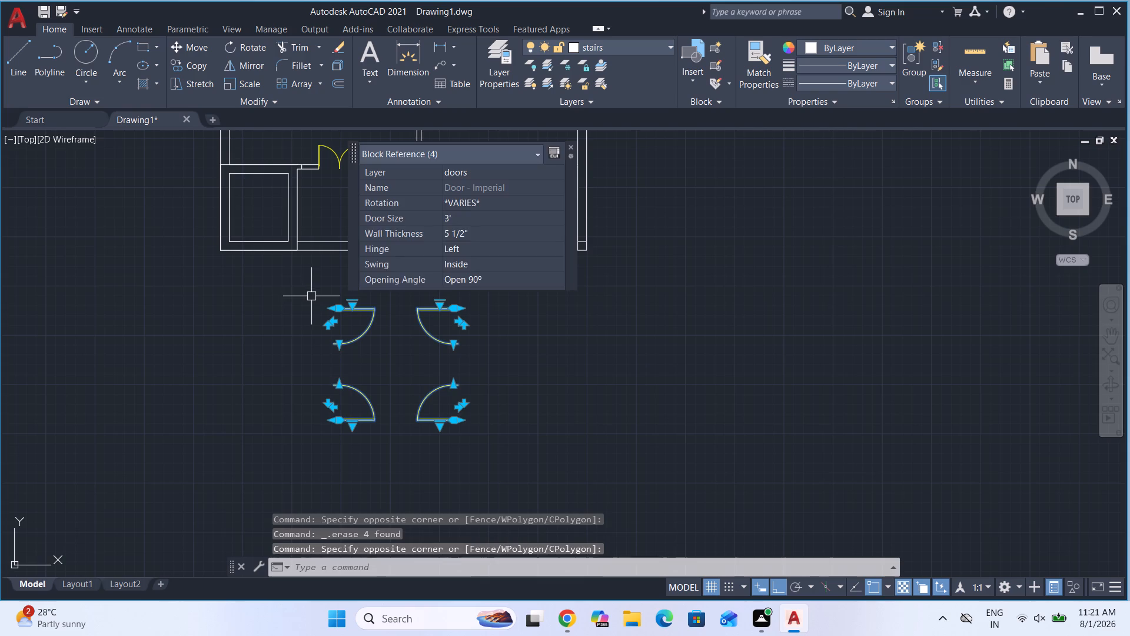
{"action": "key", "text": "Delete"}
Mirror the middle-left room's 3' door about a vertical line in the hallway to its right, keeping the original.
{"action": "scroll", "coordinate": [370, 330], "scroll_direction": "down", "scroll_amount": 4}
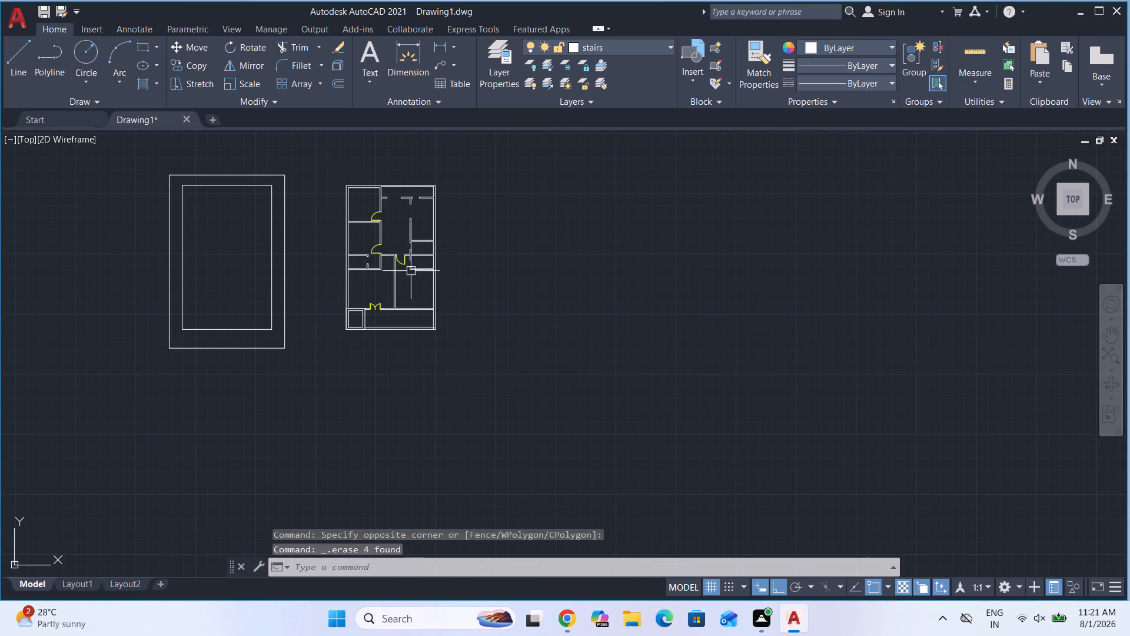
{"action": "scroll", "coordinate": [403, 256], "scroll_direction": "up", "scroll_amount": 2}
{"action": "scroll", "coordinate": [354, 247], "scroll_direction": "up", "scroll_amount": 2}
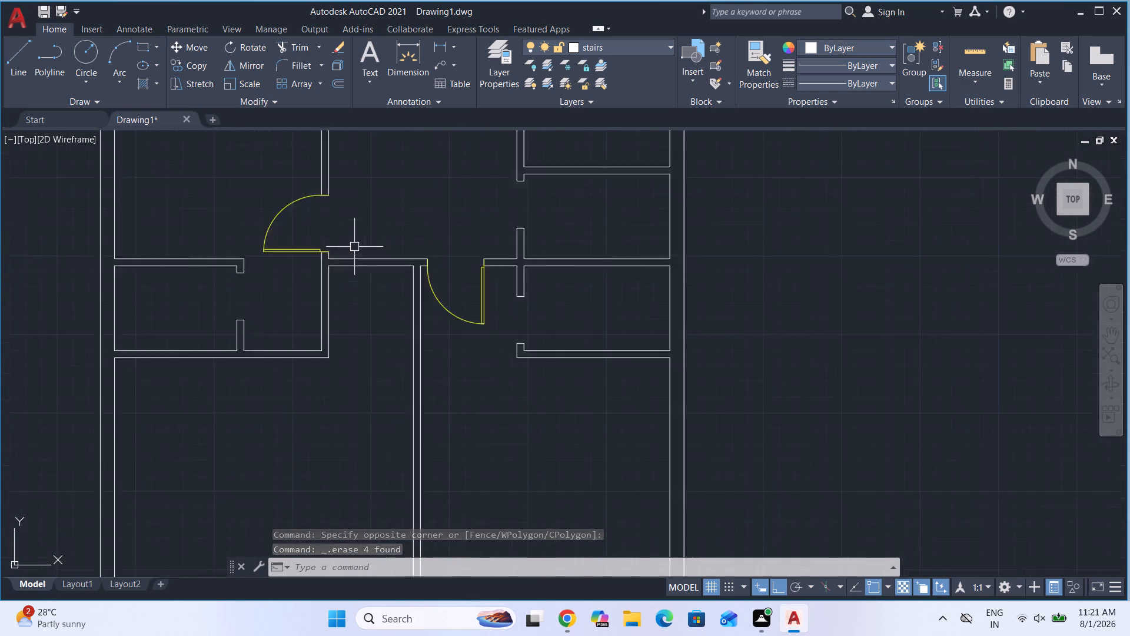
{"action": "scroll", "coordinate": [354, 247], "scroll_direction": "up", "scroll_amount": 1}
{"action": "left_click", "coordinate": [292, 252]}
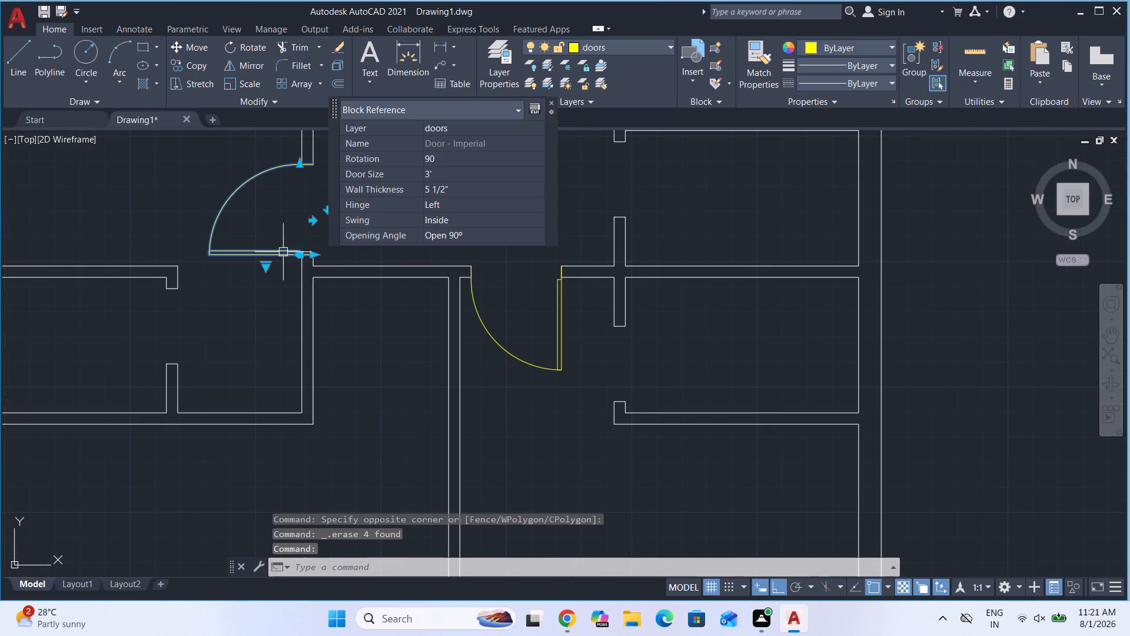
{"action": "key", "text": "m"}
{"action": "key", "text": "i"}
{"action": "key", "text": "Return"}
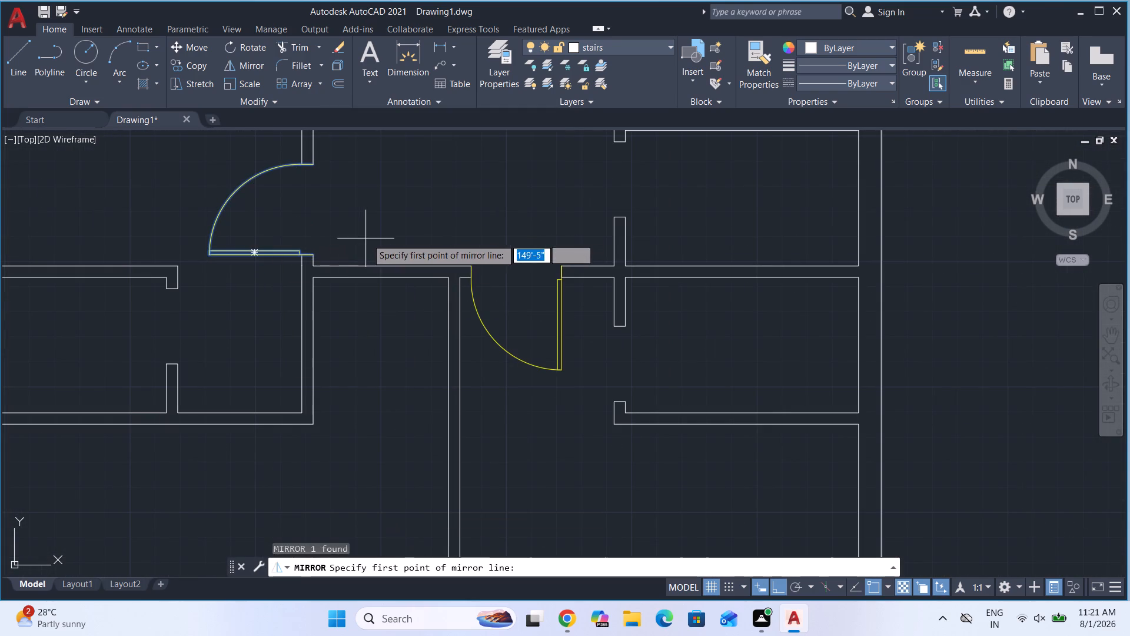
{"action": "left_click", "coordinate": [369, 240]}
{"action": "left_click", "coordinate": [365, 175]}
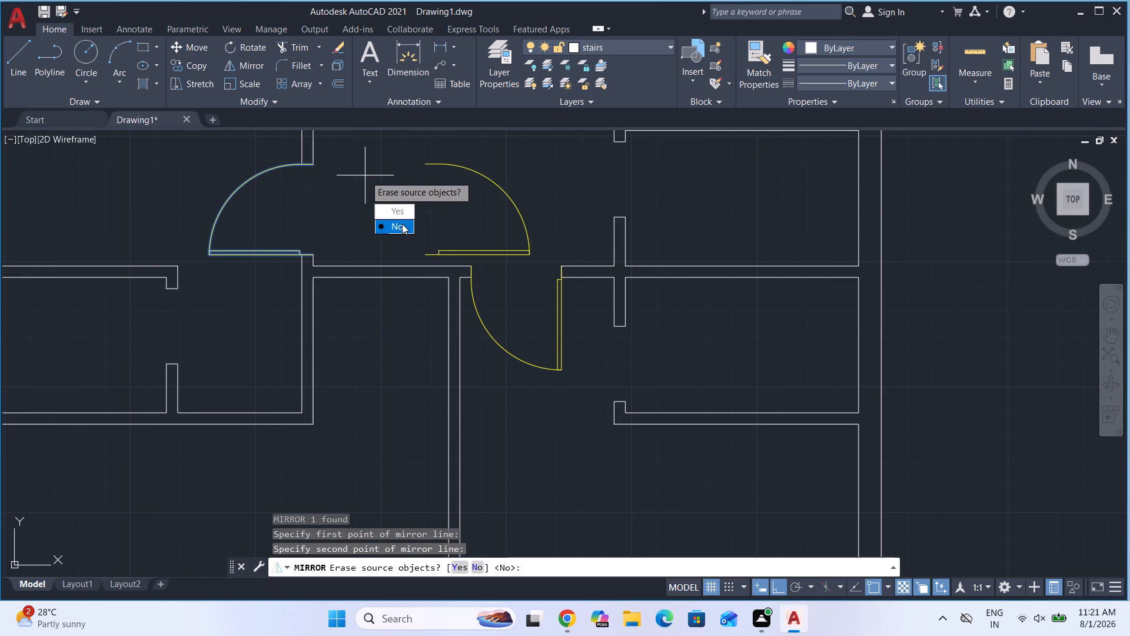
{"action": "left_click", "coordinate": [402, 225]}
Scale the mirrored door from its outer hinge-side end, using its opening width as the reference length and 2'6" as the new length.
{"action": "left_click", "coordinate": [461, 253]}
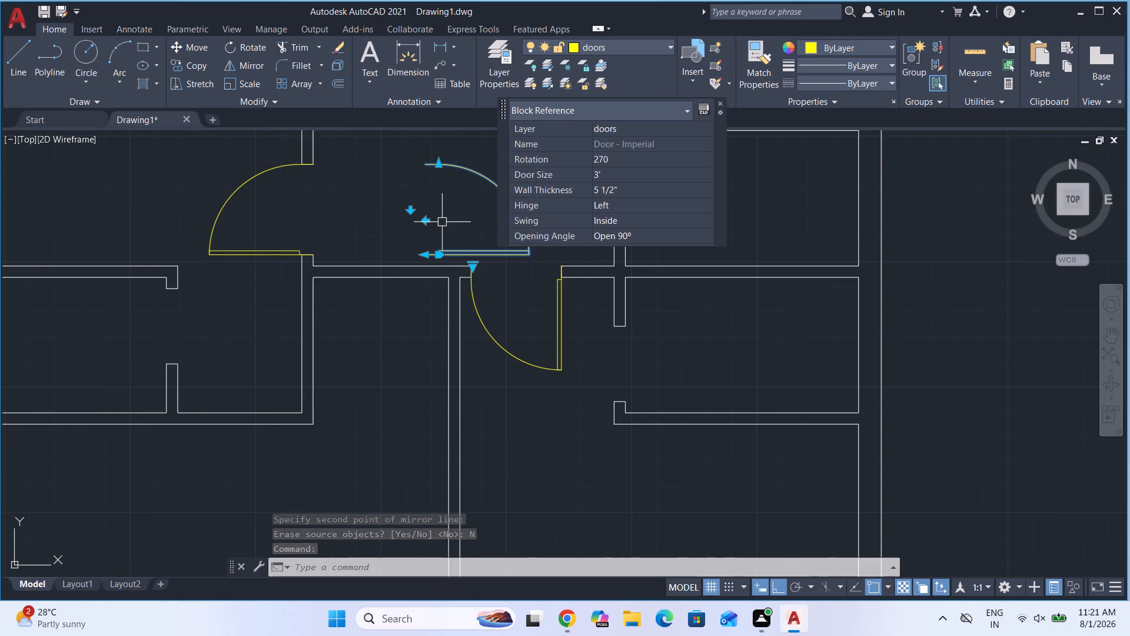
{"action": "type", "text": "sc"}
{"action": "key", "text": "Return"}
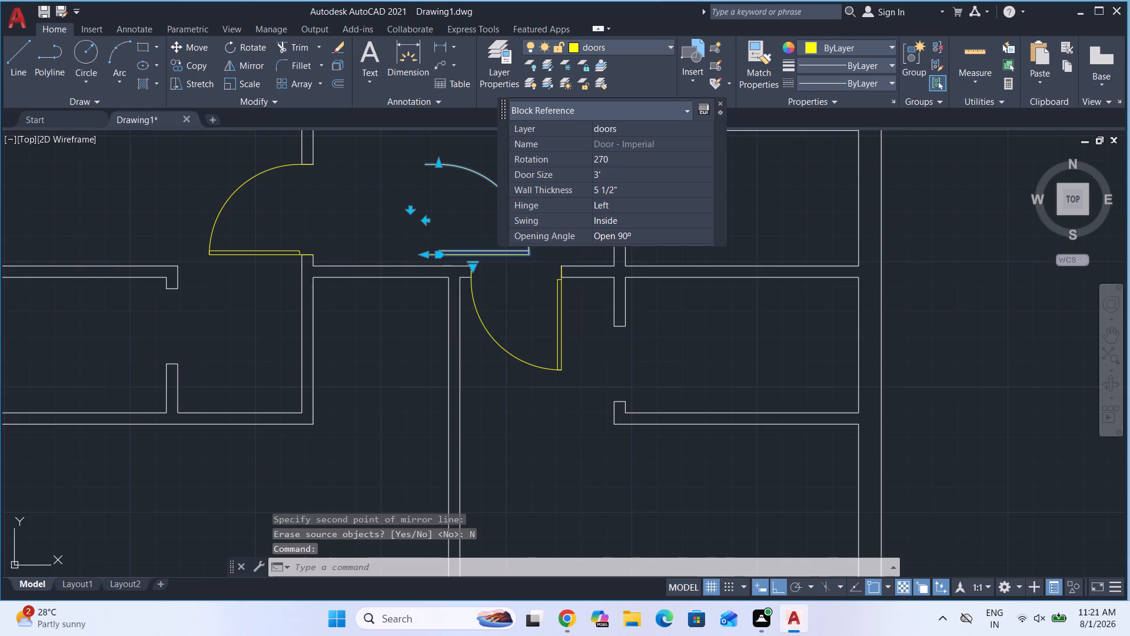
{"action": "left_click", "coordinate": [426, 253]}
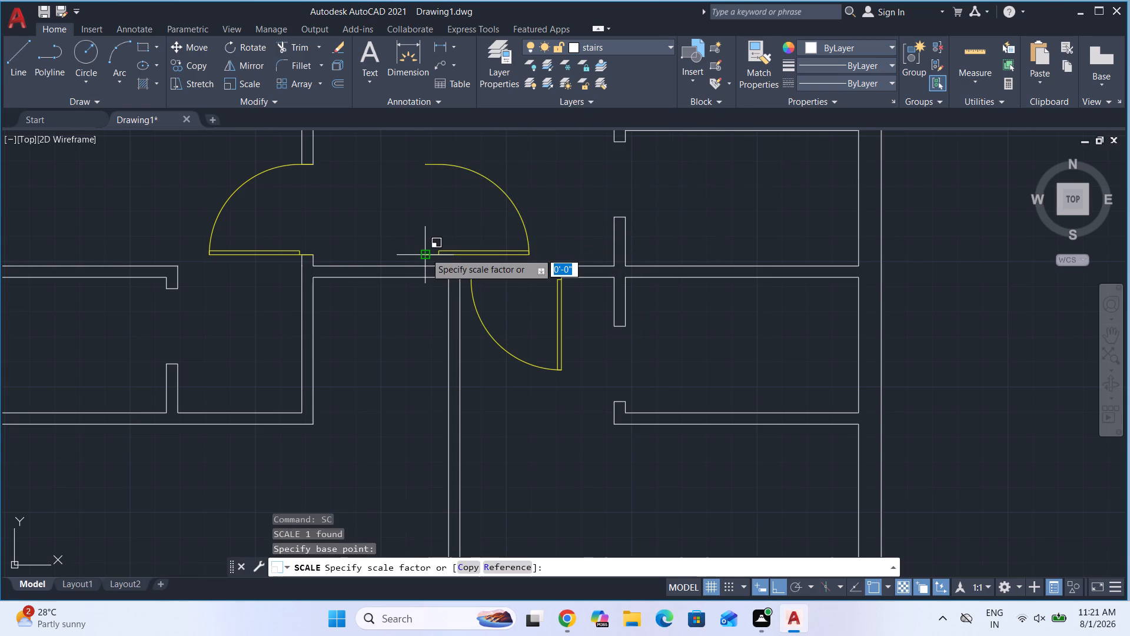
{"action": "key", "text": "r"}
{"action": "key", "text": "Return"}
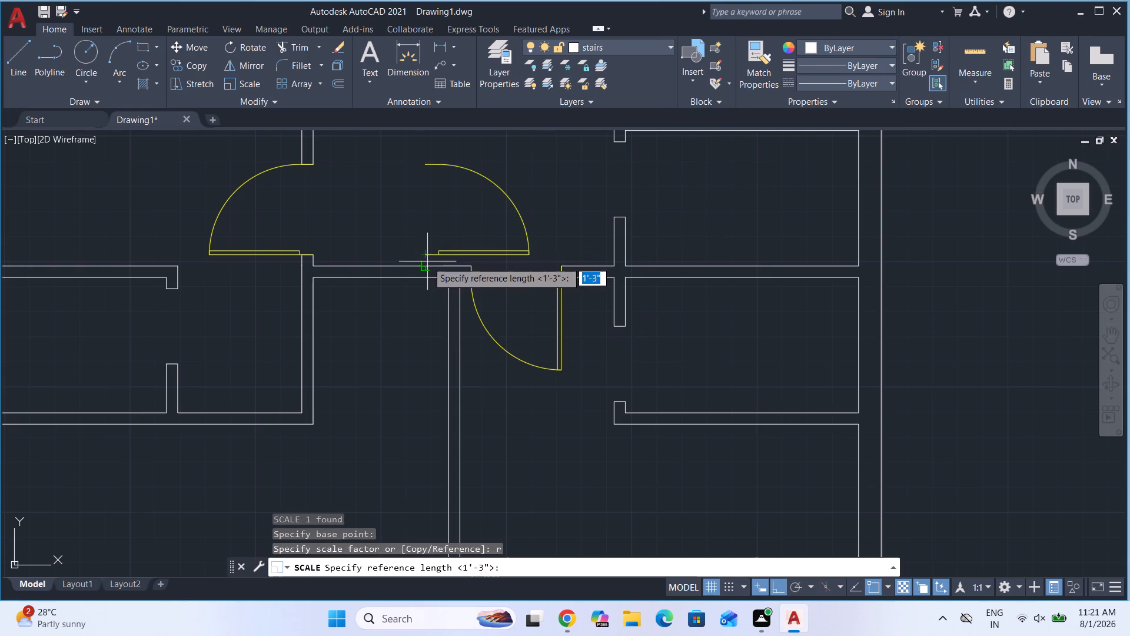
{"action": "left_click", "coordinate": [427, 255]}
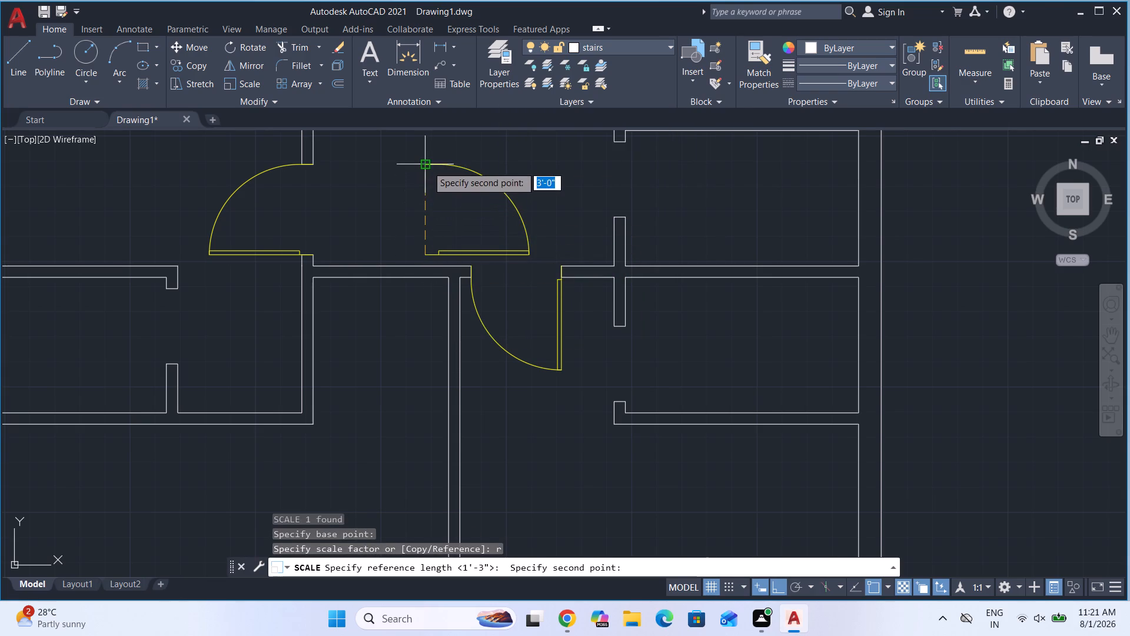
{"action": "left_click", "coordinate": [427, 166]}
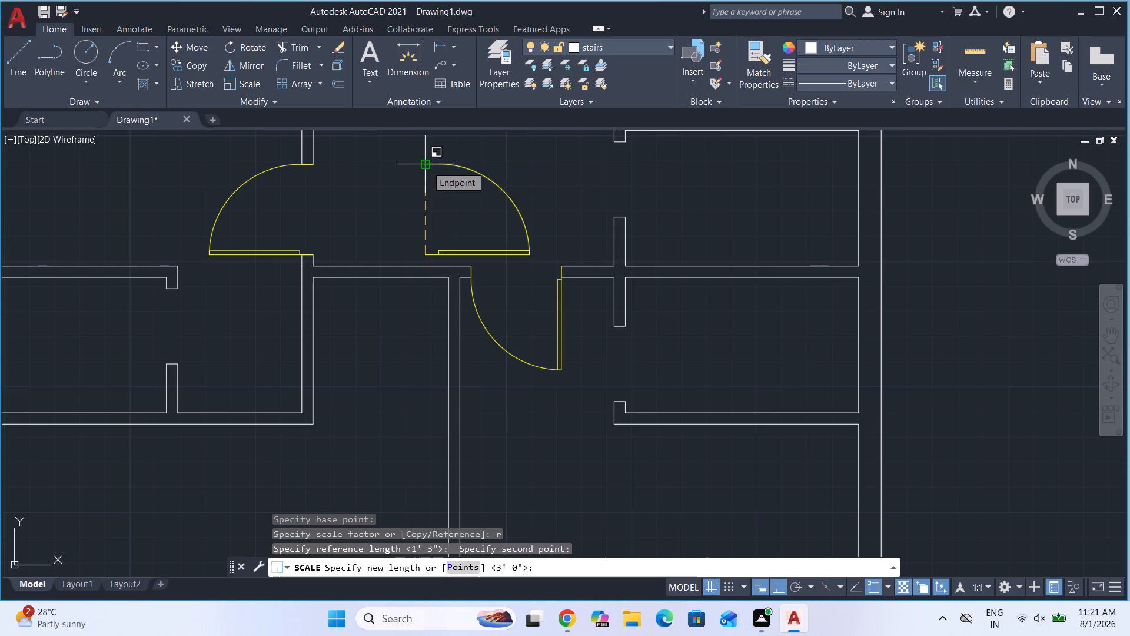
{"action": "key", "text": "2"}
{"action": "type", "text": "'6\""}
{"action": "key", "text": "Return"}
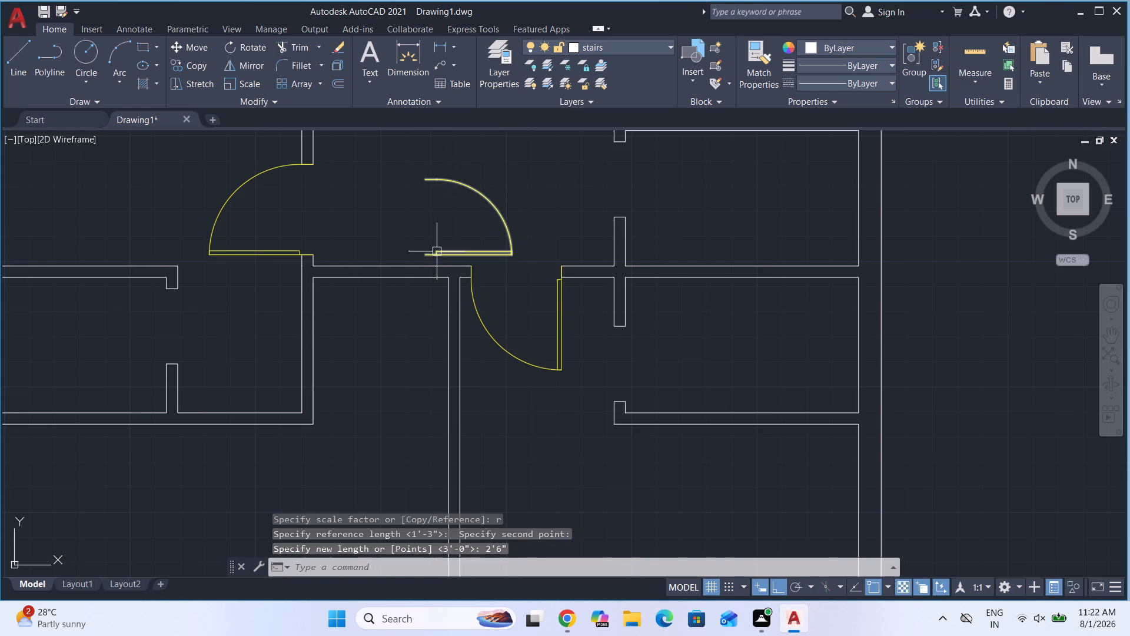
Move the 2'6" door from its outer hinge-side end to the lower jamb's left corner of the lower small right-hand room's opening.
{"action": "left_click", "coordinate": [441, 252]}
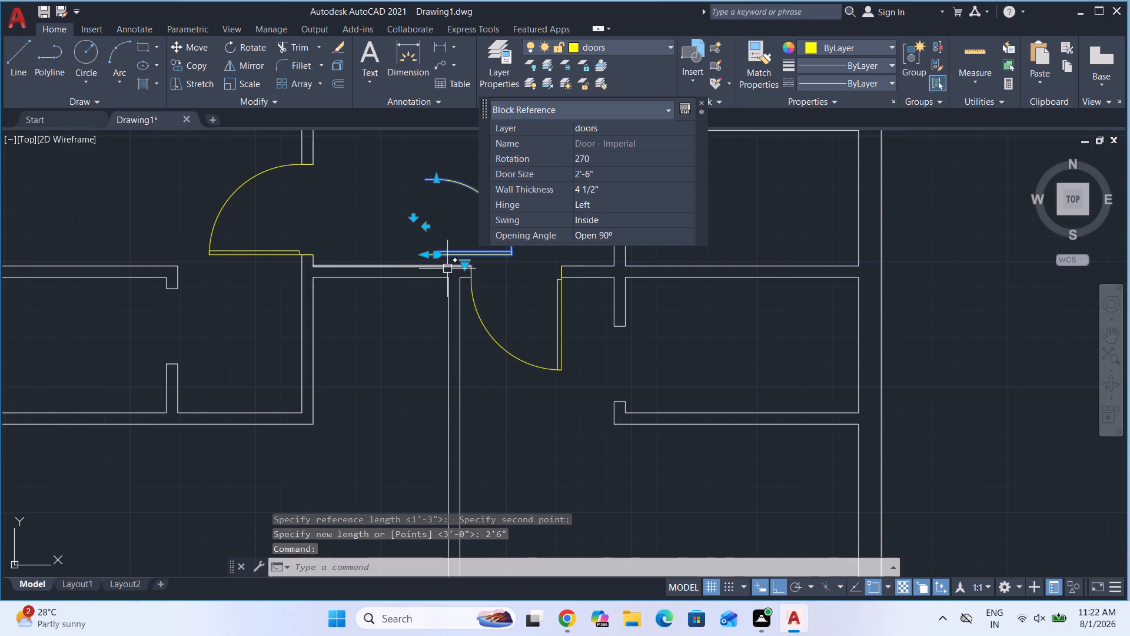
{"action": "key", "text": "m"}
{"action": "key", "text": "Return"}
{"action": "scroll", "coordinate": [433, 263], "scroll_direction": "up", "scroll_amount": 4}
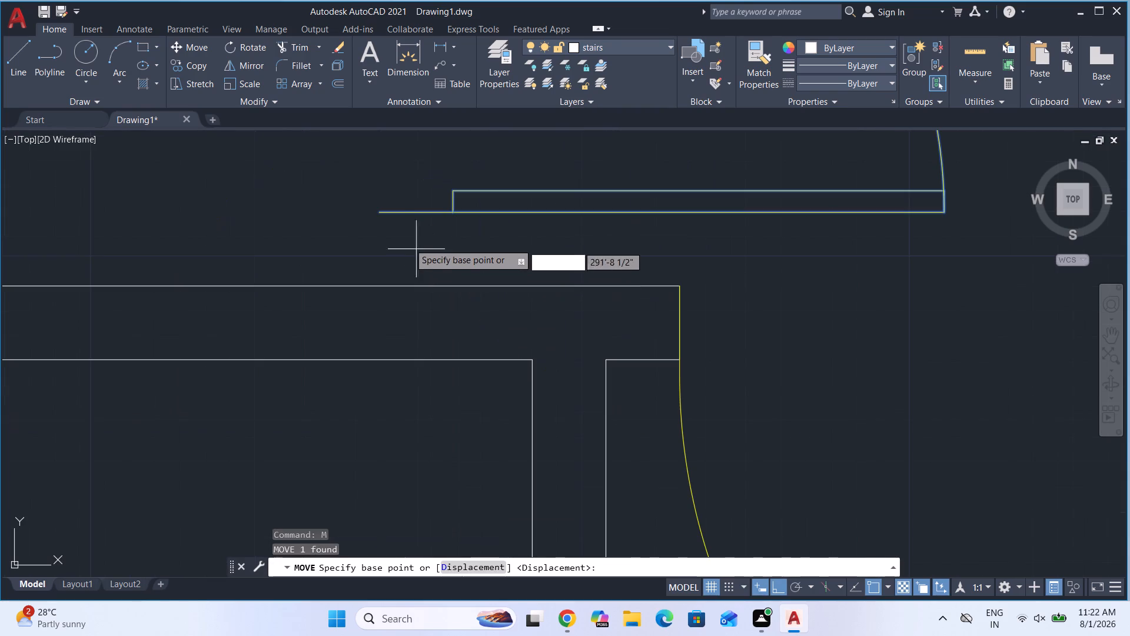
{"action": "left_click", "coordinate": [383, 209]}
{"action": "scroll", "coordinate": [313, 222], "scroll_direction": "down", "scroll_amount": 4}
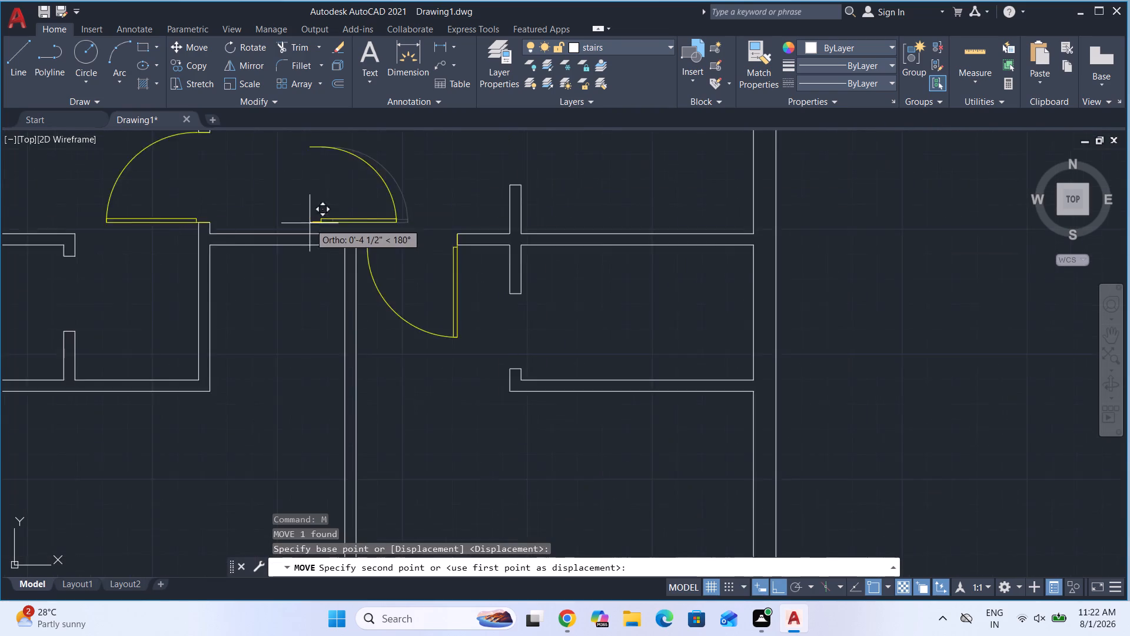
{"action": "scroll", "coordinate": [310, 223], "scroll_direction": "down", "scroll_amount": 1}
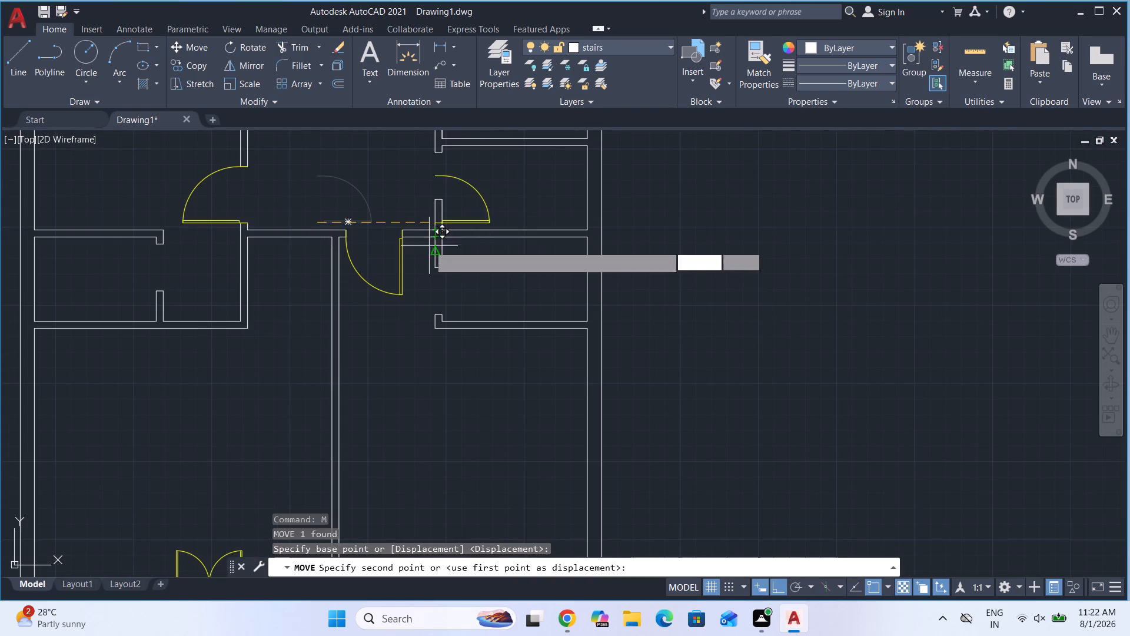
{"action": "scroll", "coordinate": [433, 312], "scroll_direction": "up", "scroll_amount": 2}
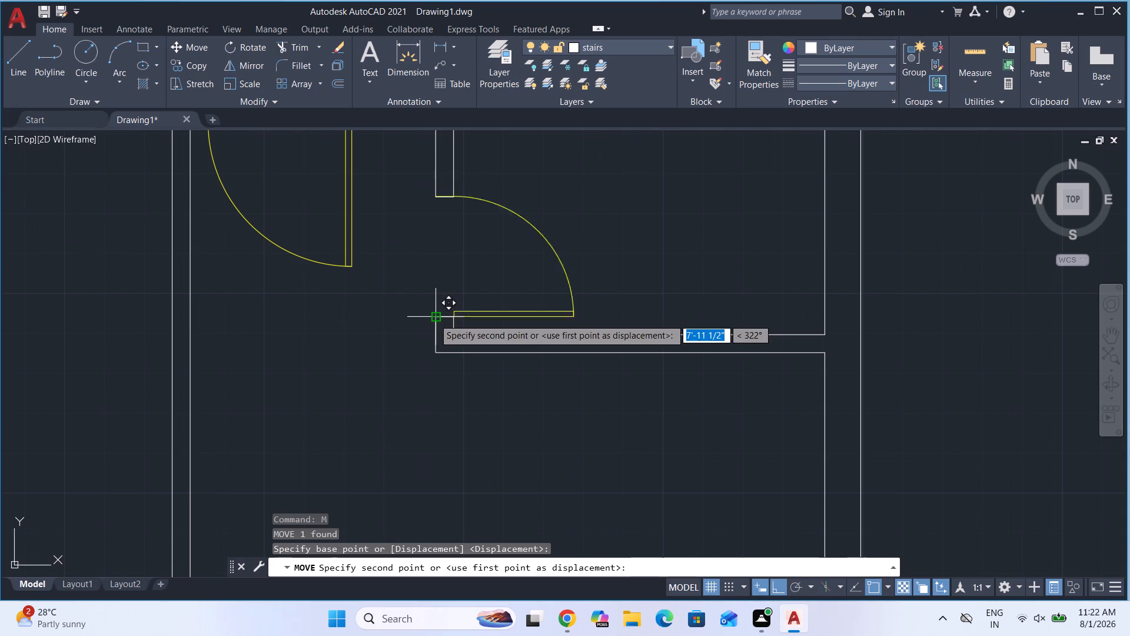
{"action": "left_click", "coordinate": [434, 319]}
Mirror the placed 2'6" door about a horizontal line above it, keeping the original.
{"action": "scroll", "coordinate": [397, 318], "scroll_direction": "down", "scroll_amount": 3}
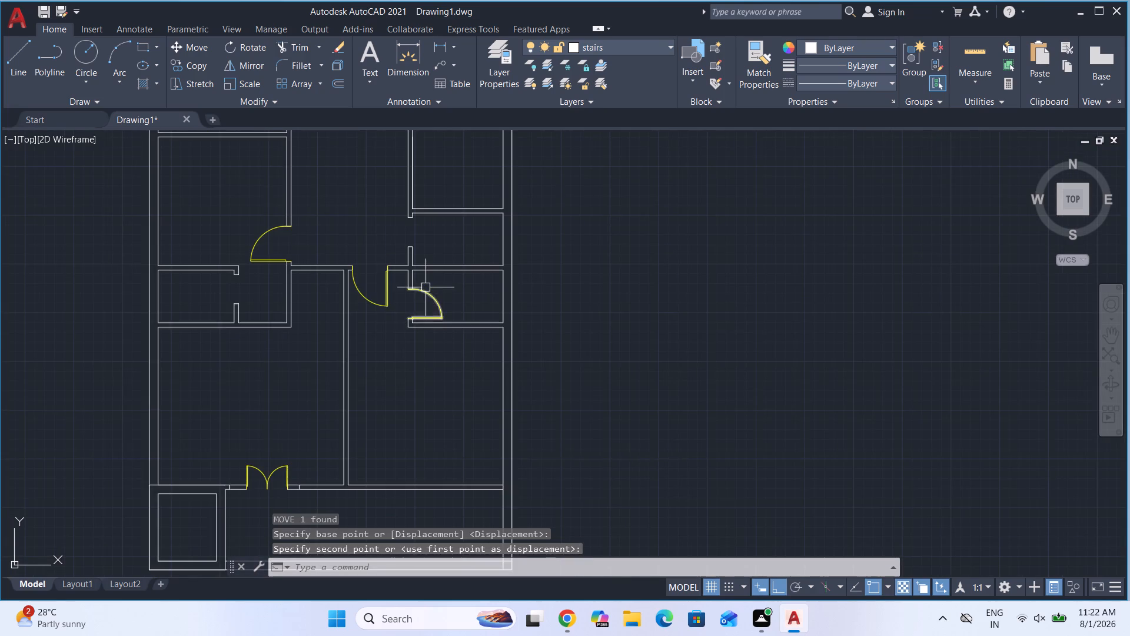
{"action": "scroll", "coordinate": [426, 287], "scroll_direction": "up", "scroll_amount": 2}
{"action": "scroll", "coordinate": [410, 305], "scroll_direction": "down", "scroll_amount": 1}
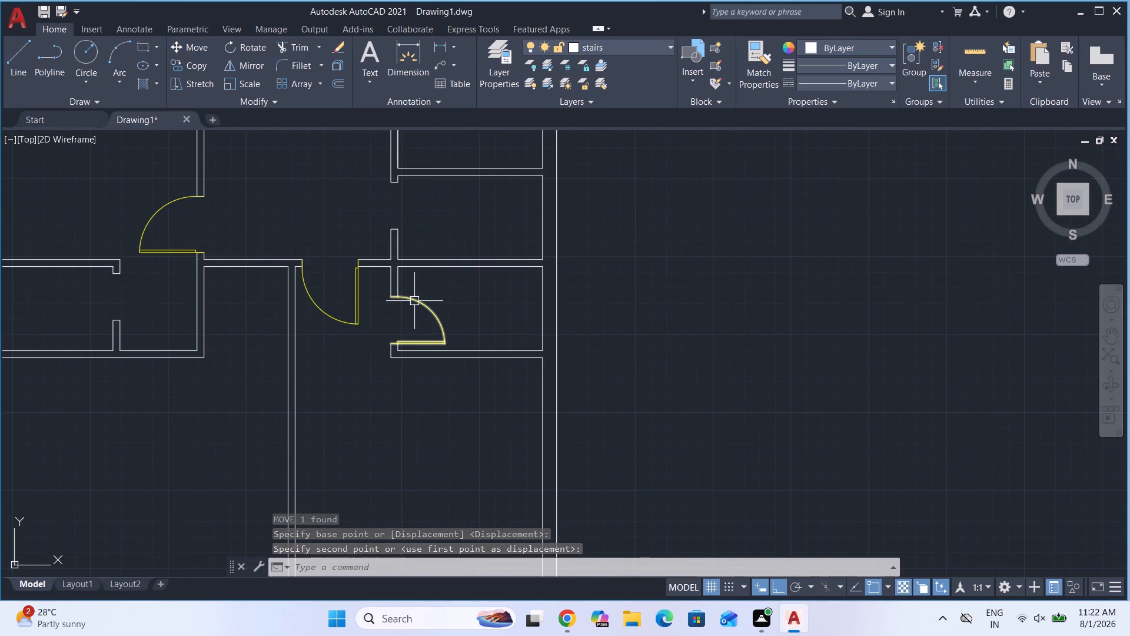
{"action": "left_click", "coordinate": [414, 301]}
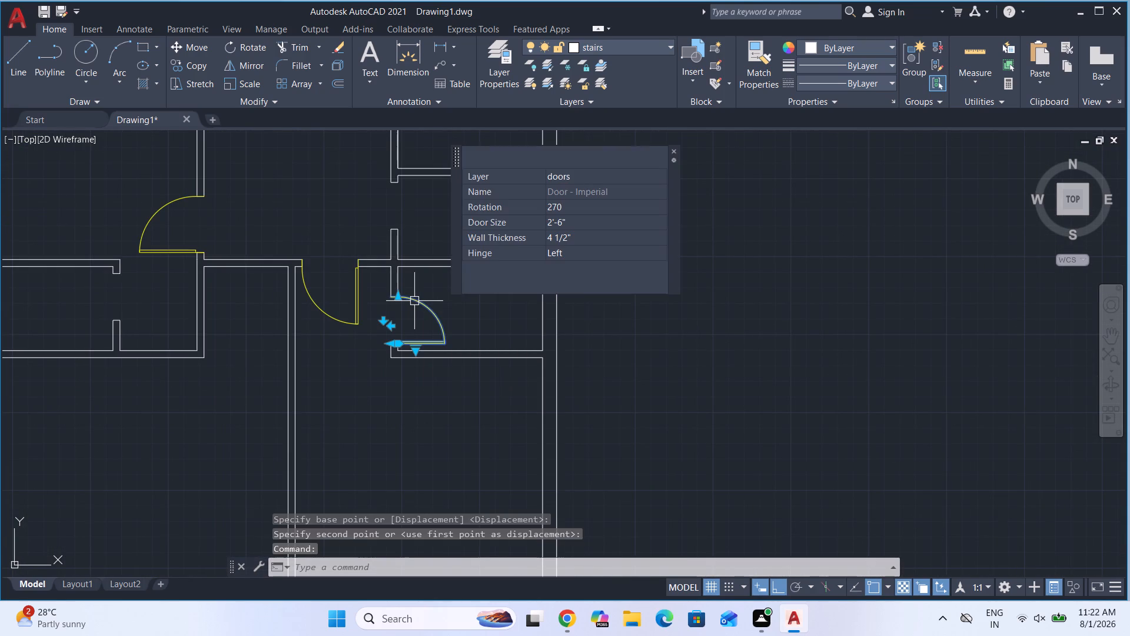
{"action": "type", "text": "mi"}
{"action": "key", "text": "Return"}
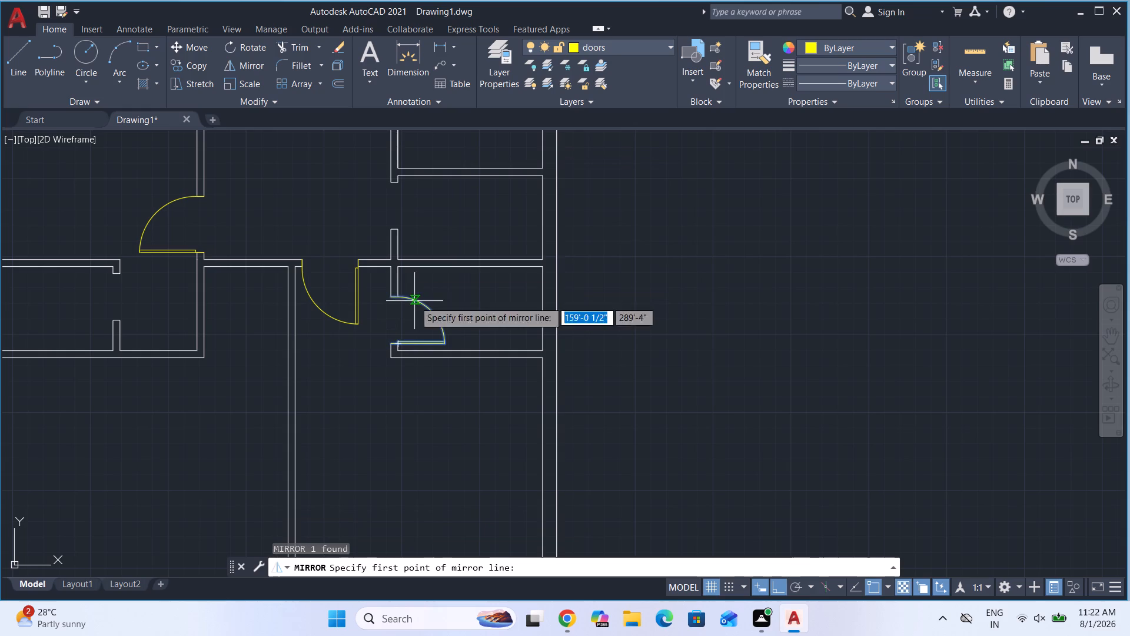
{"action": "left_click", "coordinate": [434, 235]}
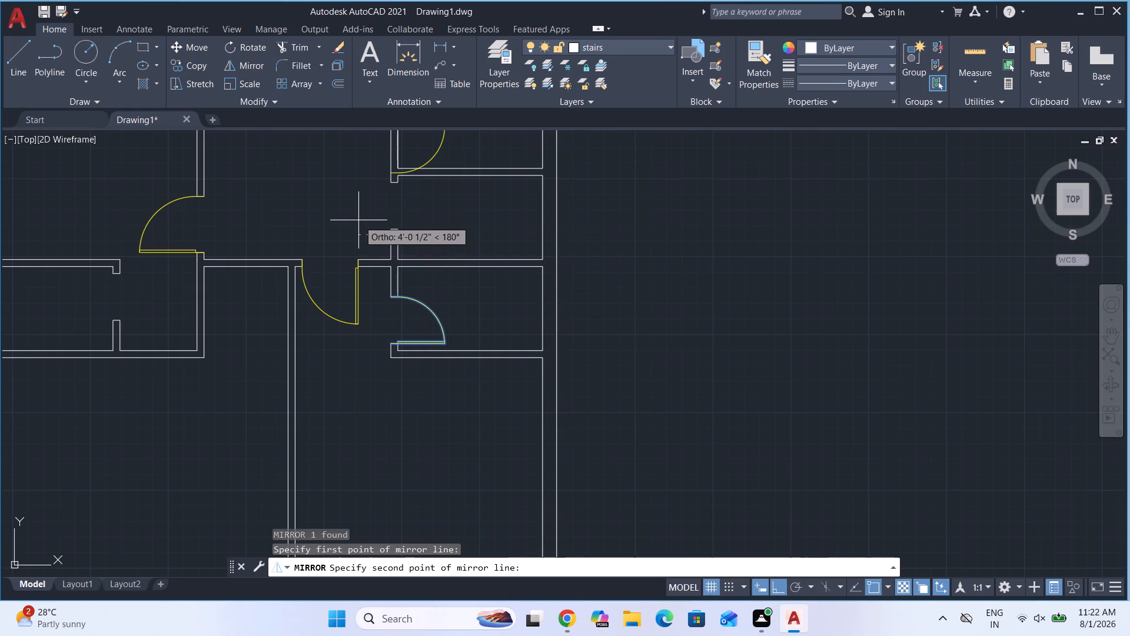
{"action": "left_click", "coordinate": [358, 220]}
{"action": "left_click_drag", "start_coordinate": [391, 267], "coordinate": [358, 220]}
Move the mirrored 2'6" door from its outer hinge-side end to the upper jamb's left corner of the upper small right-hand room's opening.
{"action": "scroll", "coordinate": [335, 249], "scroll_direction": "down", "scroll_amount": 1}
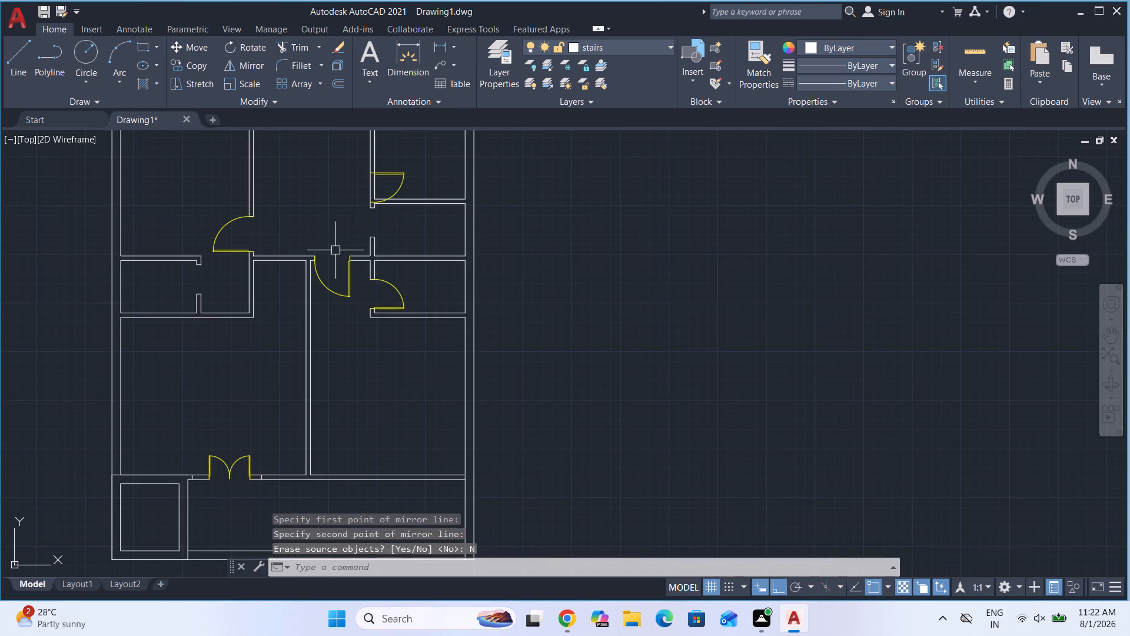
{"action": "scroll", "coordinate": [386, 161], "scroll_direction": "up", "scroll_amount": 3}
{"action": "left_click", "coordinate": [390, 210]}
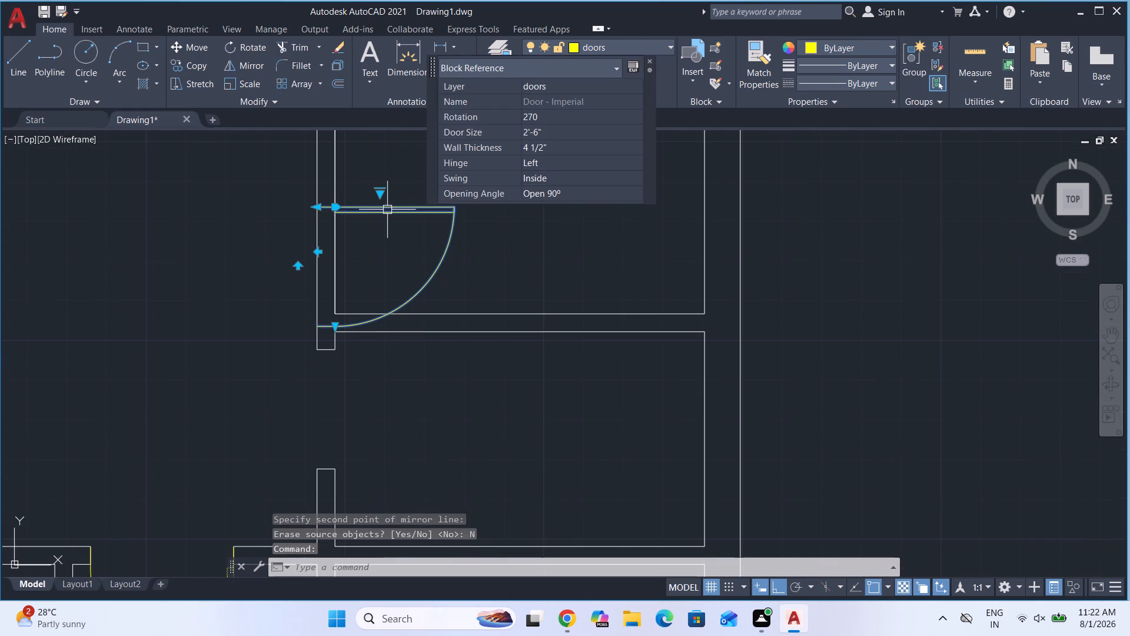
{"action": "key", "text": "m"}
{"action": "key", "text": "Return"}
{"action": "scroll", "coordinate": [334, 191], "scroll_direction": "up", "scroll_amount": 3}
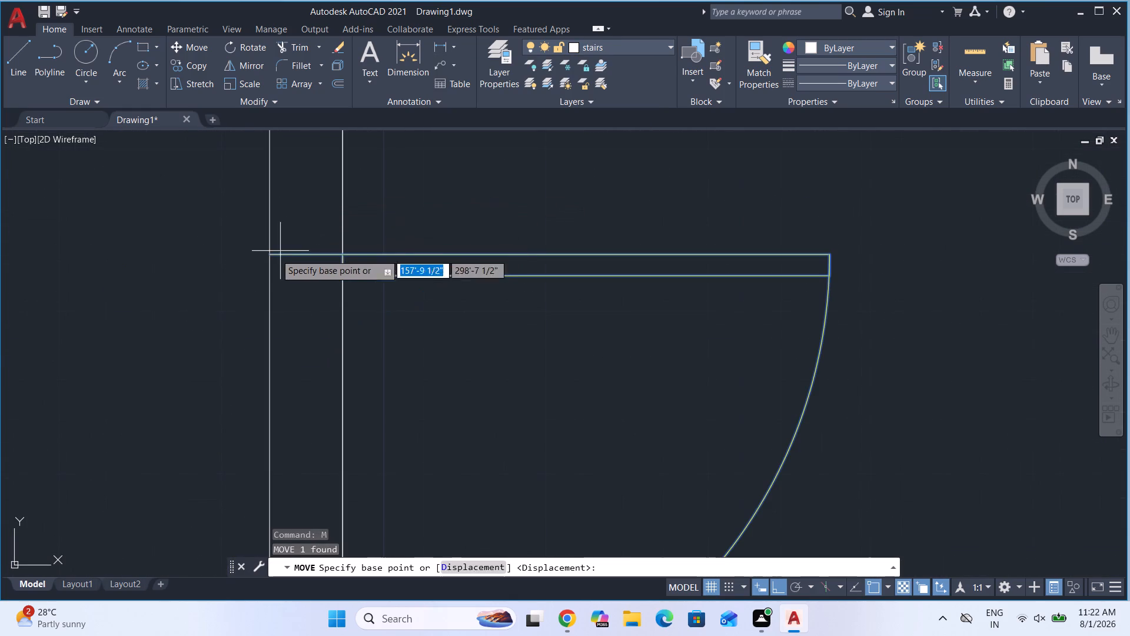
{"action": "left_click", "coordinate": [267, 257]}
{"action": "scroll", "coordinate": [364, 197], "scroll_direction": "down", "scroll_amount": 3}
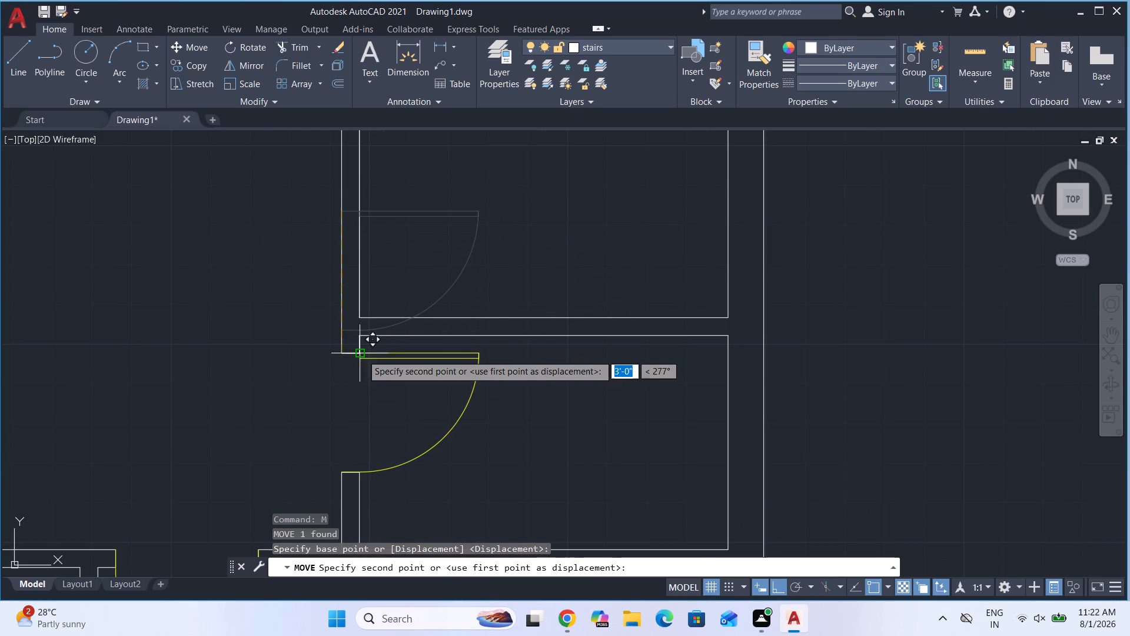
{"action": "scroll", "coordinate": [347, 357], "scroll_direction": "up", "scroll_amount": 3}
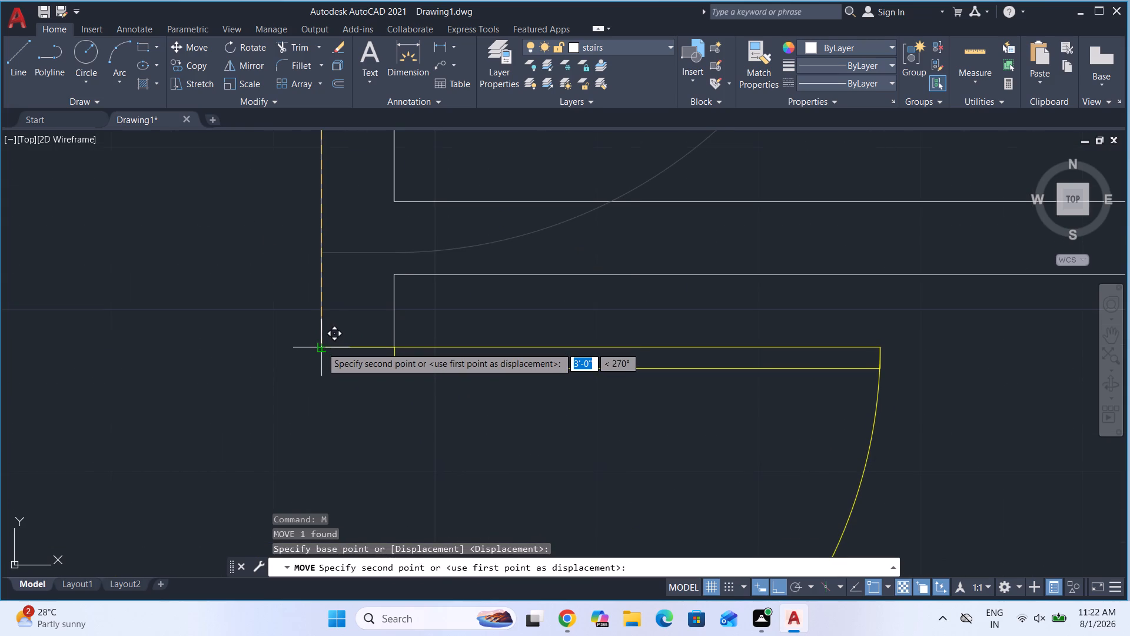
{"action": "left_click", "coordinate": [321, 347]}
Copy the upper 2'6" door from its outer hinge-side end to the upper jamb's right corner of the small left-hand room's opening.
{"action": "scroll", "coordinate": [390, 312], "scroll_direction": "down", "scroll_amount": 4}
{"action": "scroll", "coordinate": [512, 297], "scroll_direction": "down", "scroll_amount": 2}
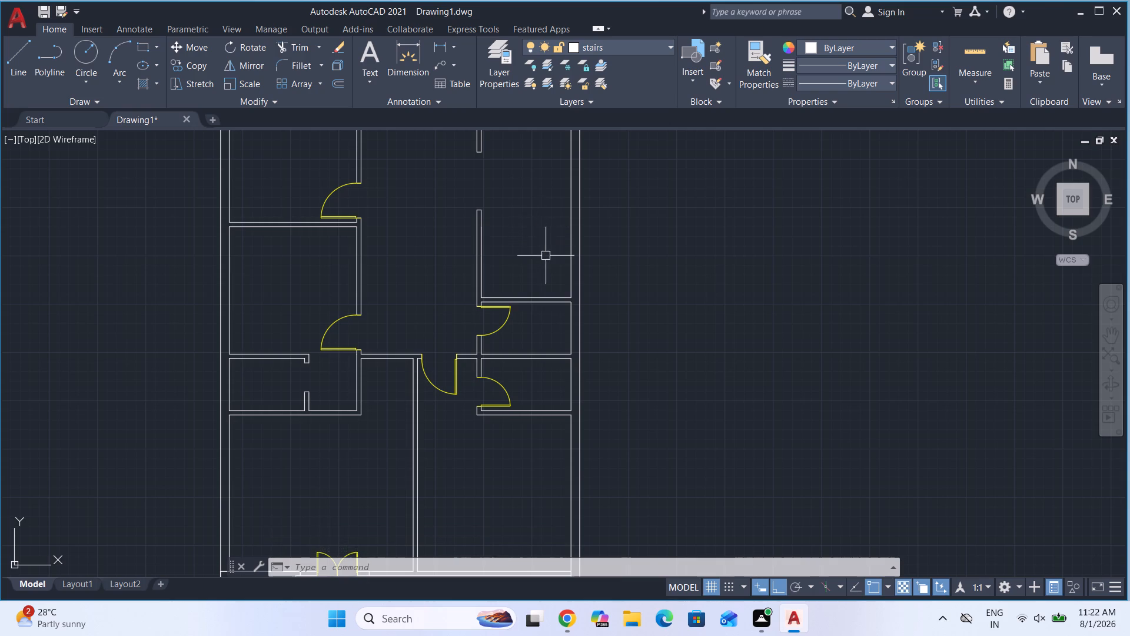
{"action": "scroll", "coordinate": [548, 296], "scroll_direction": "down", "scroll_amount": 1}
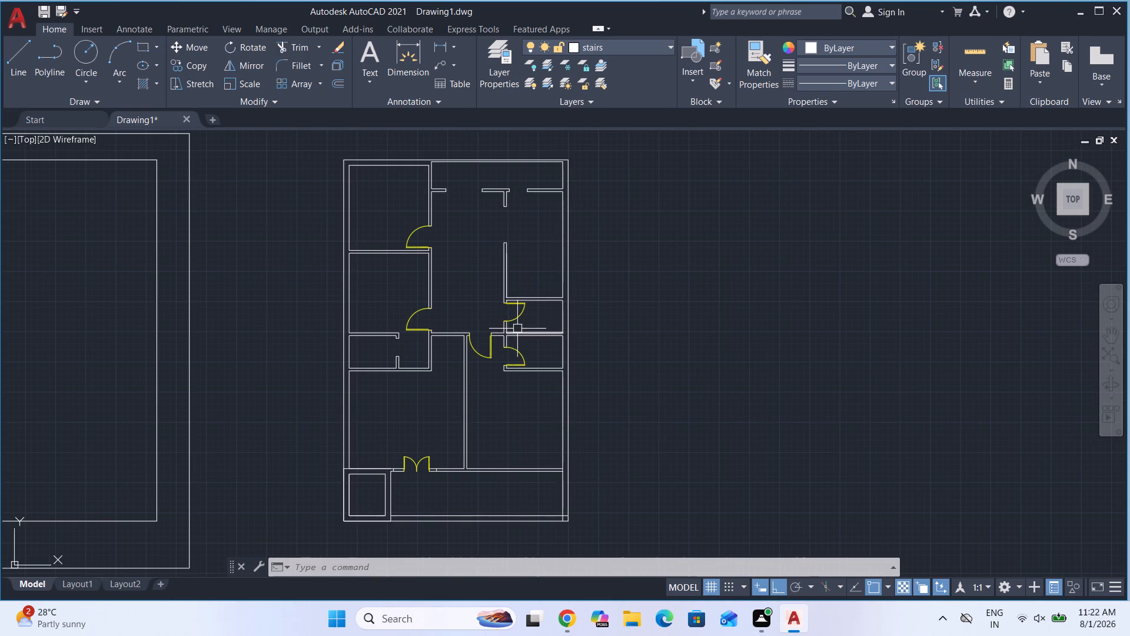
{"action": "scroll", "coordinate": [476, 344], "scroll_direction": "up", "scroll_amount": 1}
{"action": "scroll", "coordinate": [530, 291], "scroll_direction": "up", "scroll_amount": 1}
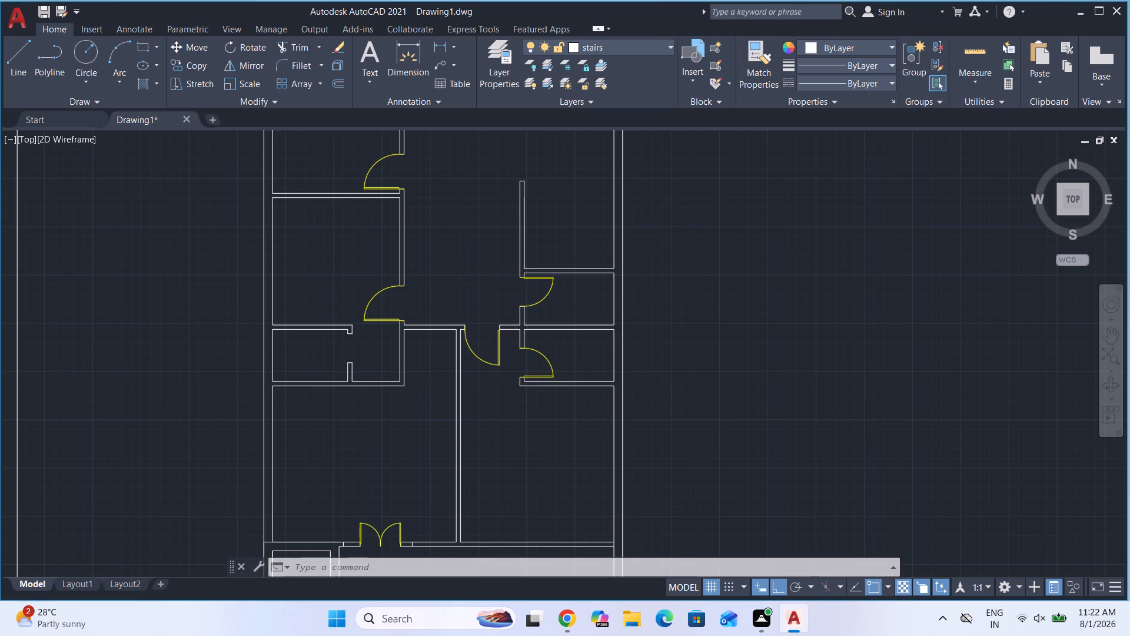
{"action": "scroll", "coordinate": [530, 291], "scroll_direction": "up", "scroll_amount": 1}
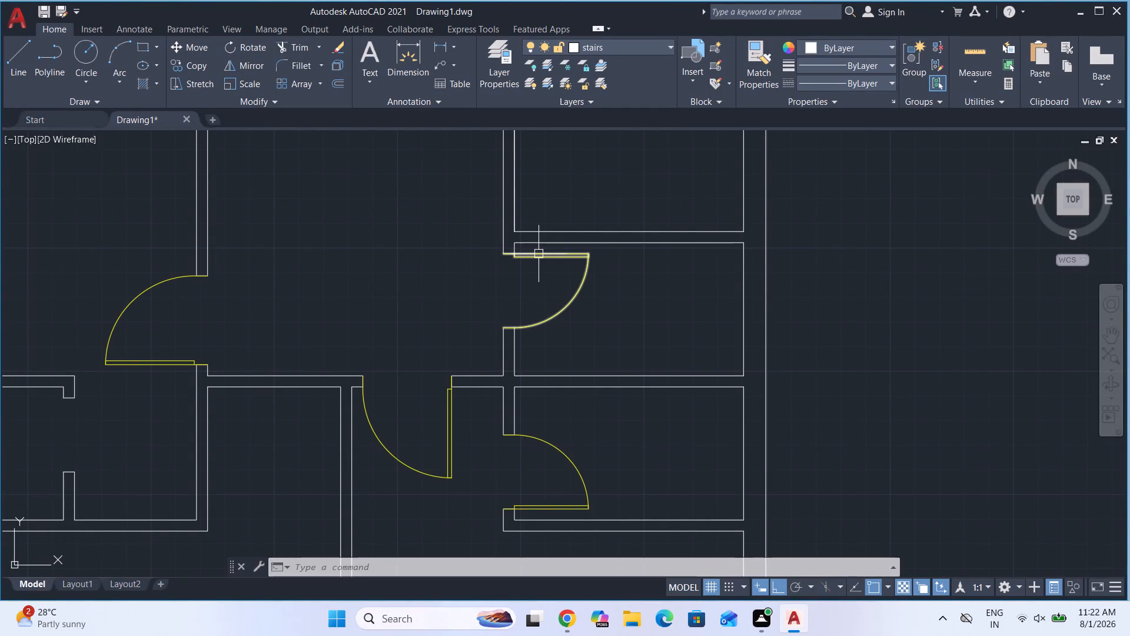
{"action": "left_click", "coordinate": [539, 254]}
{"action": "key", "text": "c"}
{"action": "key", "text": "o"}
{"action": "key", "text": "Return"}
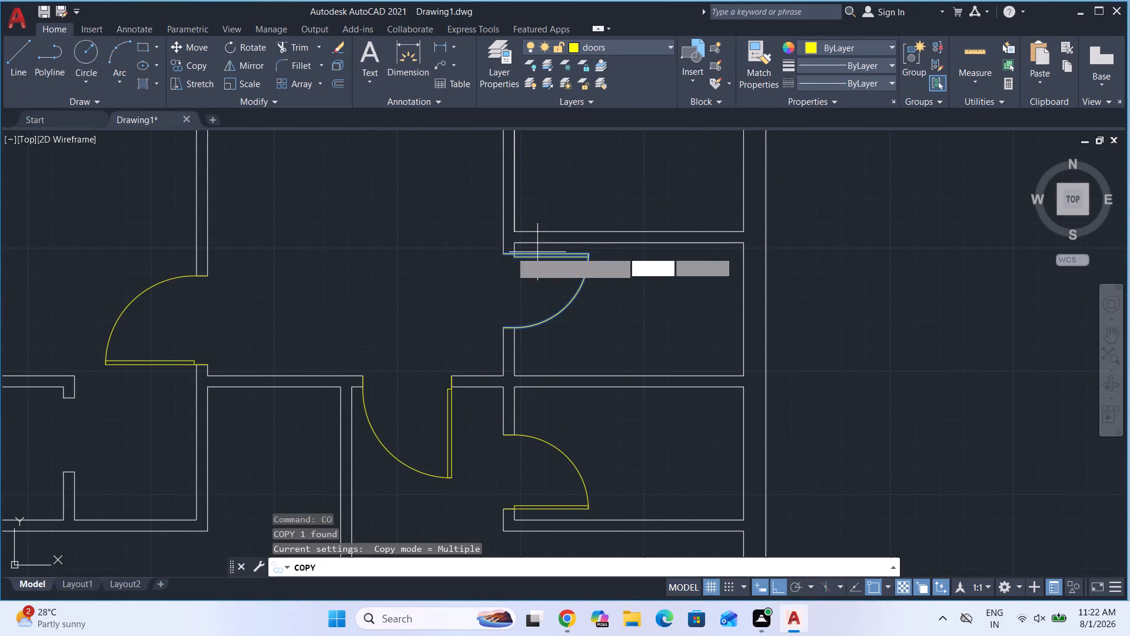
{"action": "scroll", "coordinate": [493, 252], "scroll_direction": "up", "scroll_amount": 4}
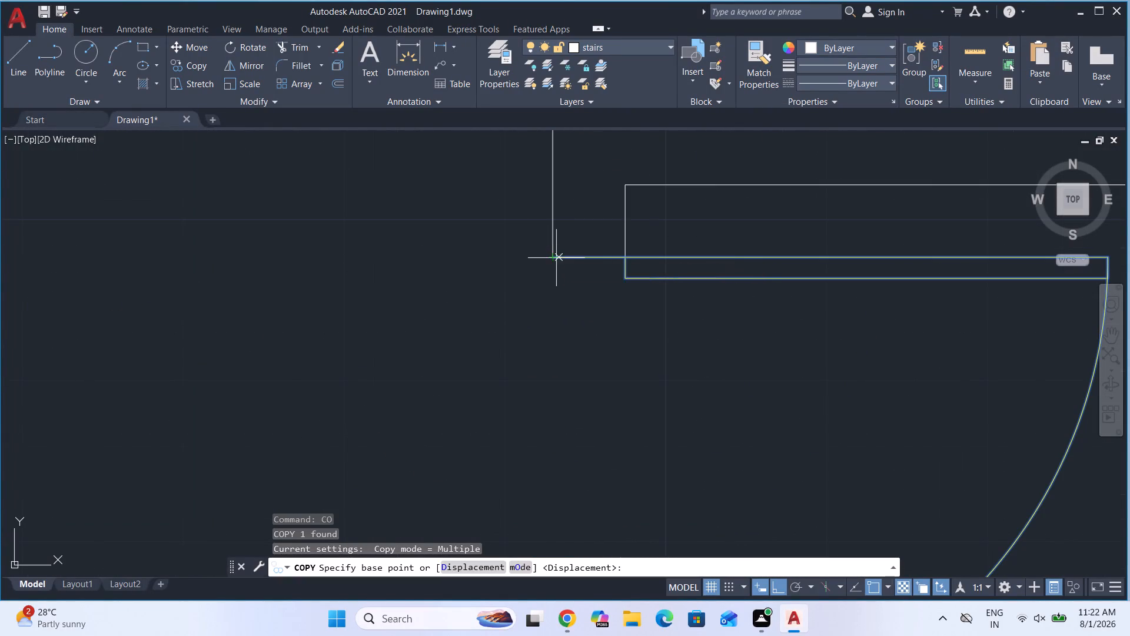
{"action": "left_click", "coordinate": [555, 258]}
{"action": "scroll", "coordinate": [671, 207], "scroll_direction": "down", "scroll_amount": 7}
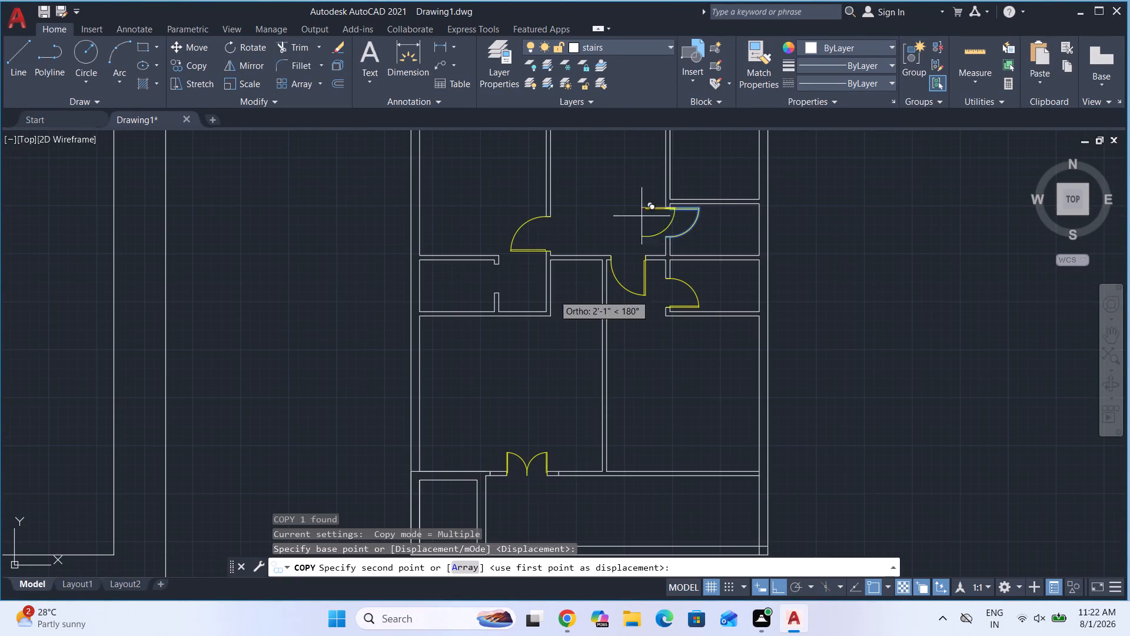
{"action": "scroll", "coordinate": [497, 260], "scroll_direction": "up", "scroll_amount": 4}
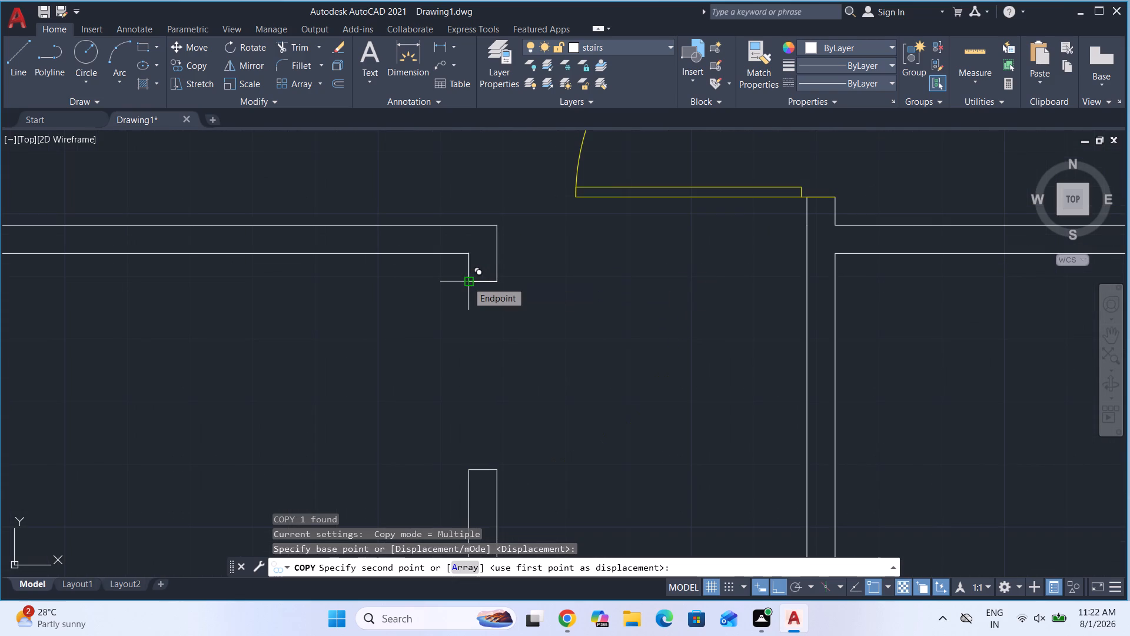
{"action": "scroll", "coordinate": [398, 303], "scroll_direction": "down", "scroll_amount": 4}
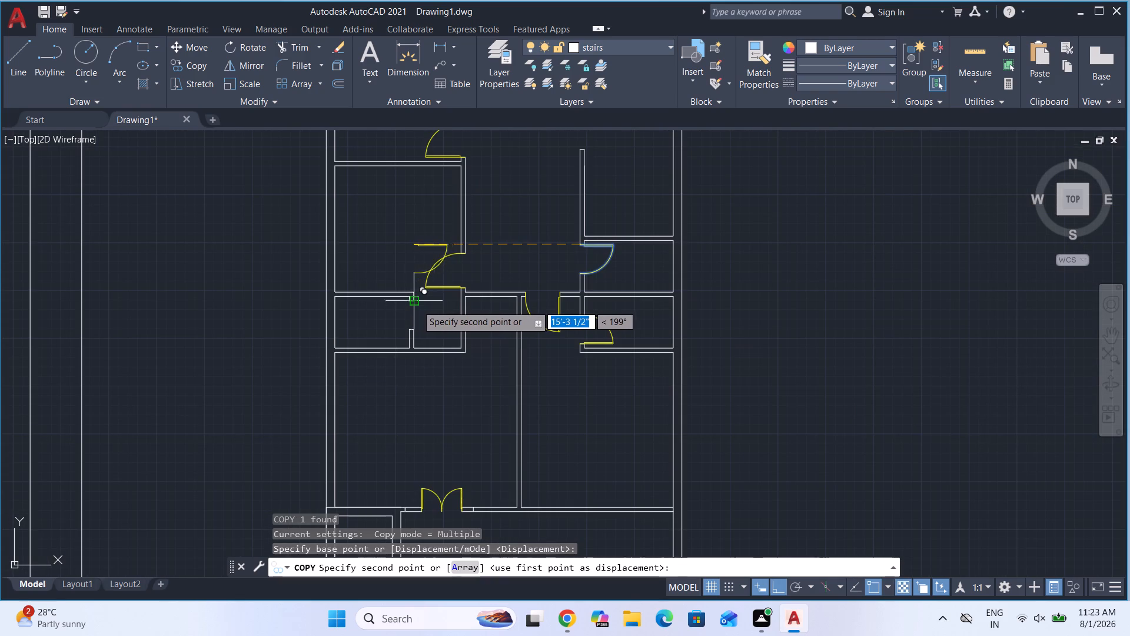
{"action": "scroll", "coordinate": [416, 305], "scroll_direction": "up", "scroll_amount": 3}
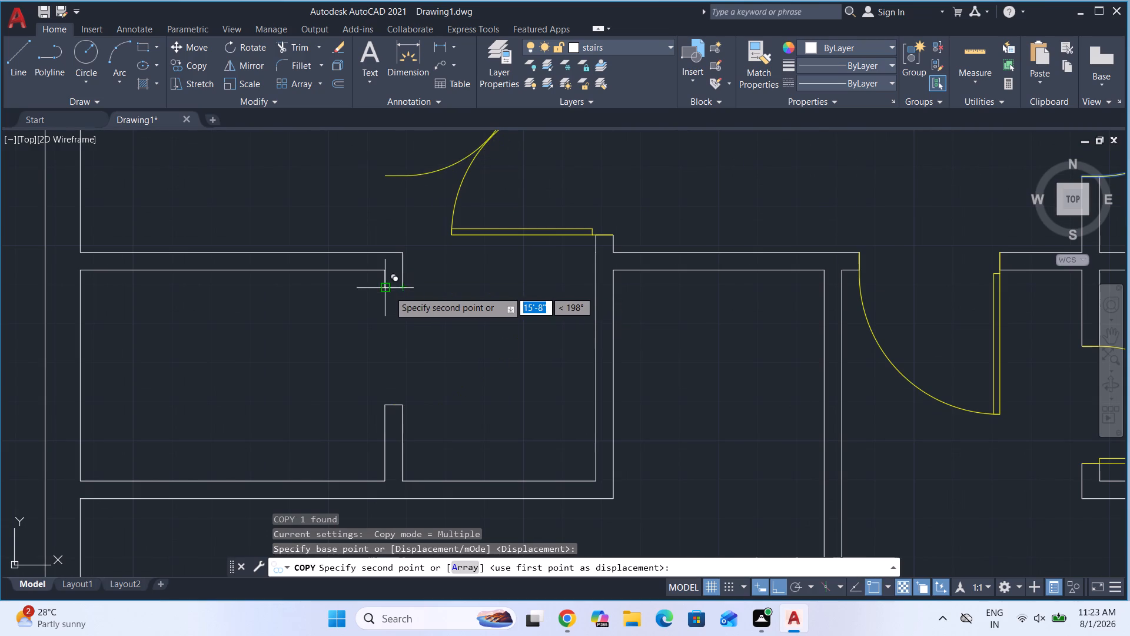
{"action": "left_click", "coordinate": [407, 291]}
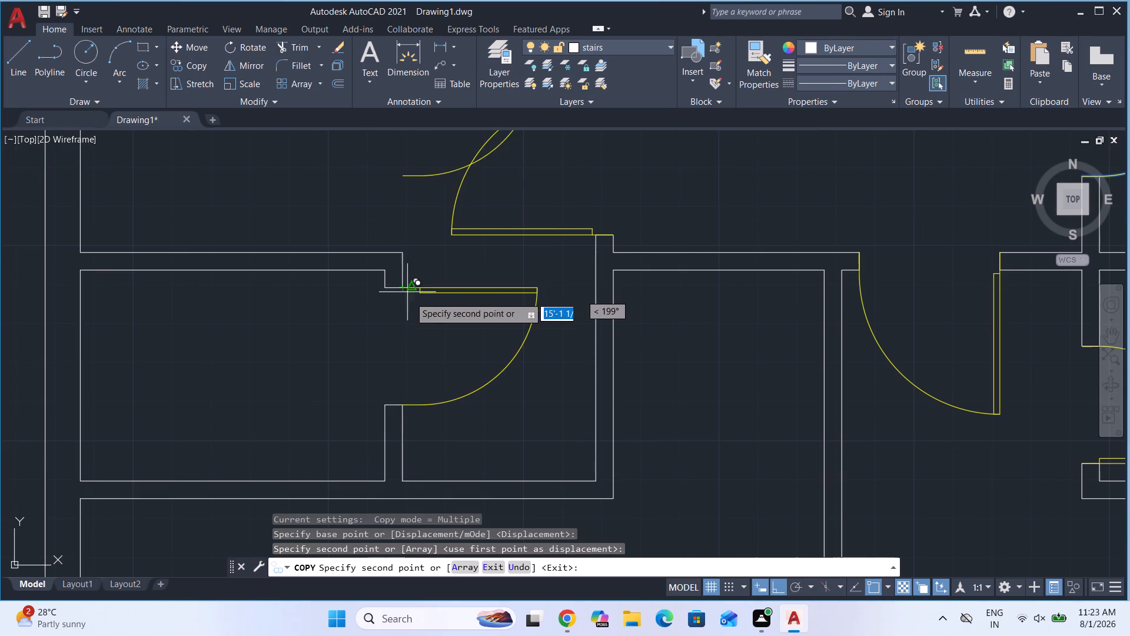
{"action": "key", "text": "Escape"}
Mirror the copied 2'6" door about a vertical line through the lower jamb's right corner, erasing the source door.
{"action": "left_click", "coordinate": [464, 292]}
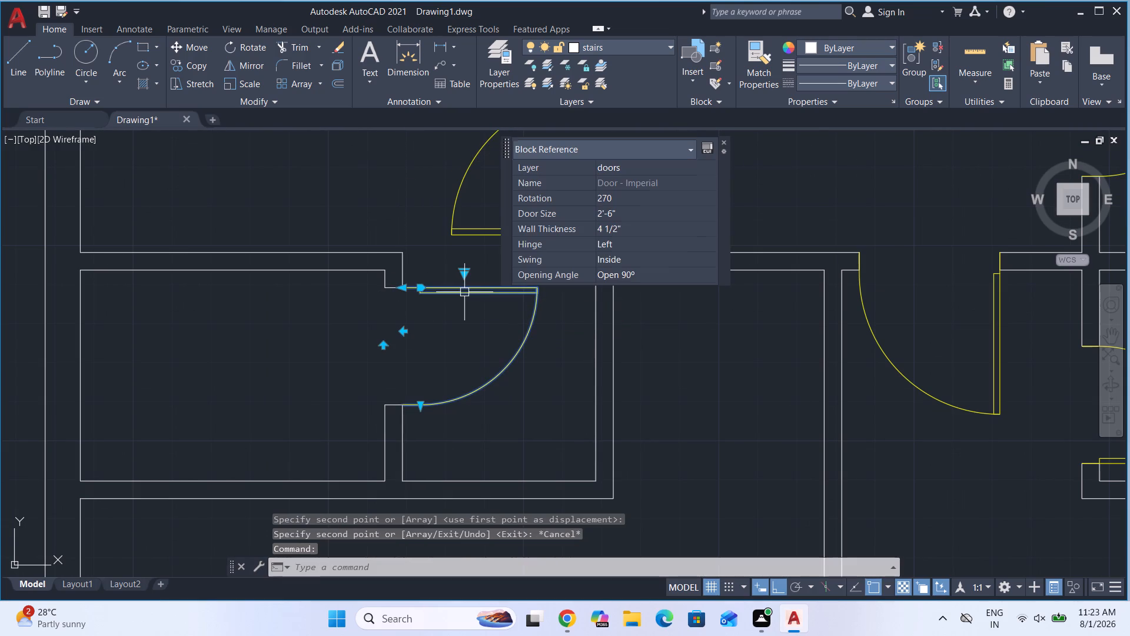
{"action": "key", "text": "m"}
{"action": "key", "text": "i"}
{"action": "key", "text": "Return"}
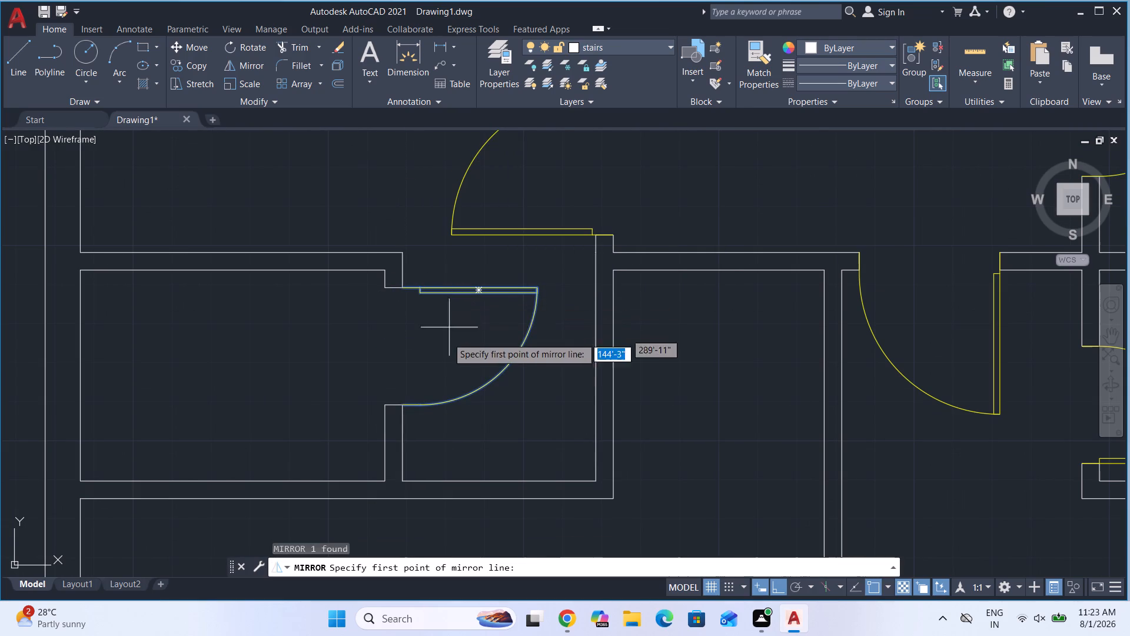
{"action": "left_click", "coordinate": [404, 406]}
{"action": "left_click", "coordinate": [410, 227]}
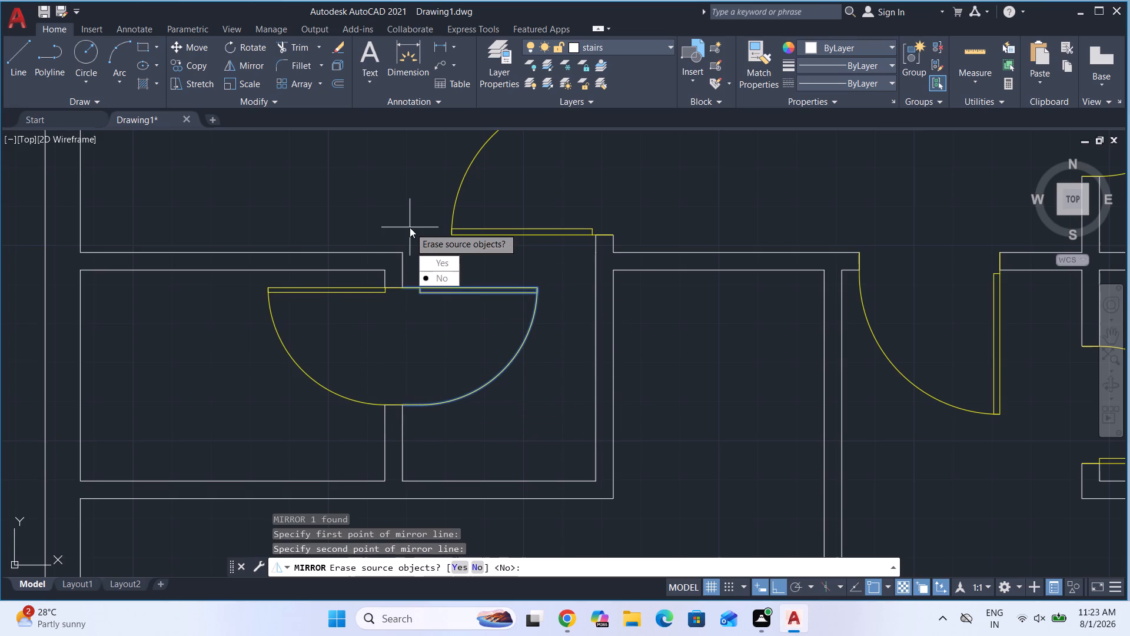
{"action": "left_click_drag", "start_coordinate": [443, 261], "coordinate": [410, 227]}
{"action": "scroll", "coordinate": [348, 256], "scroll_direction": "down", "scroll_amount": 2}
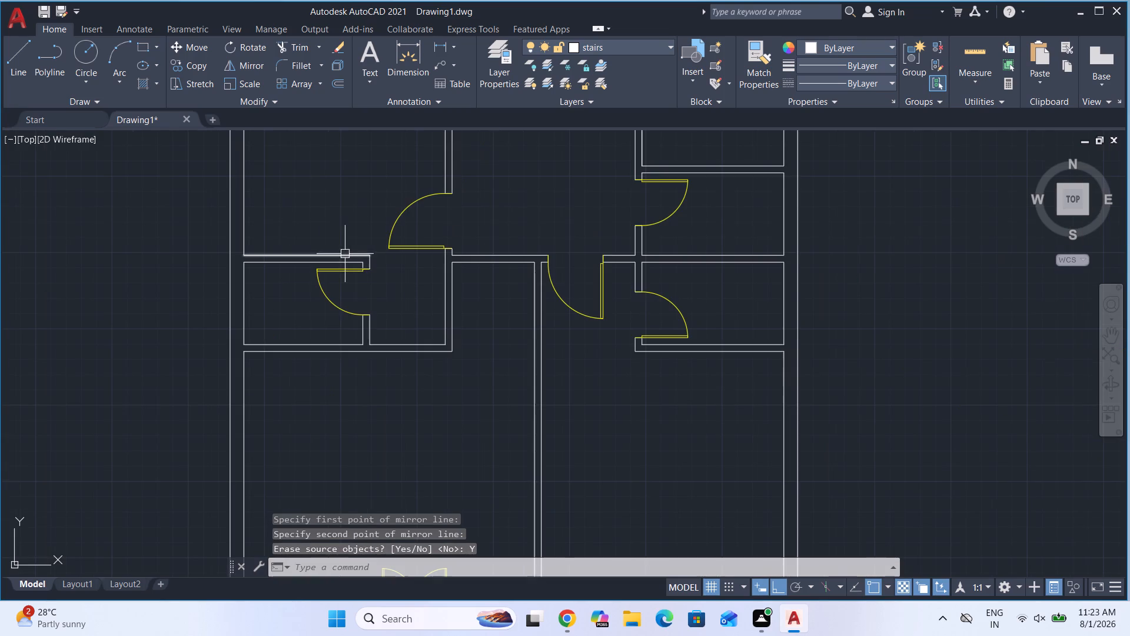
{"action": "key", "text": "Escape"}
Draw a 5' horizontal line across the wide opening in the upper interior wall, between the midpoints of its two jambs.
{"action": "scroll", "coordinate": [368, 299], "scroll_direction": "down", "scroll_amount": 1}
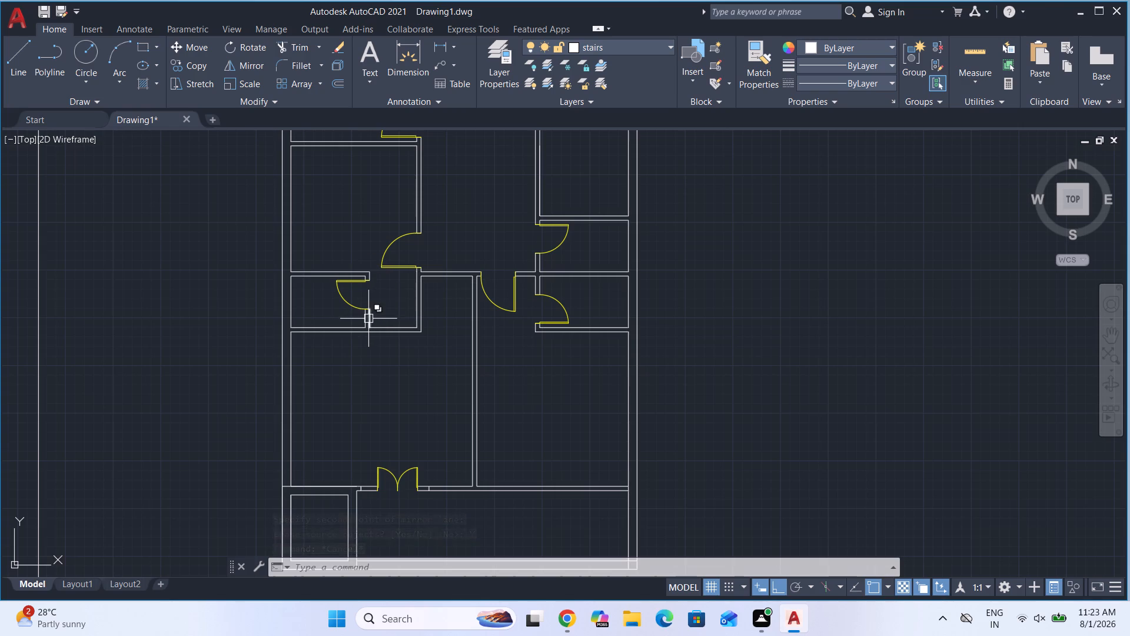
{"action": "scroll", "coordinate": [414, 366], "scroll_direction": "down", "scroll_amount": 2}
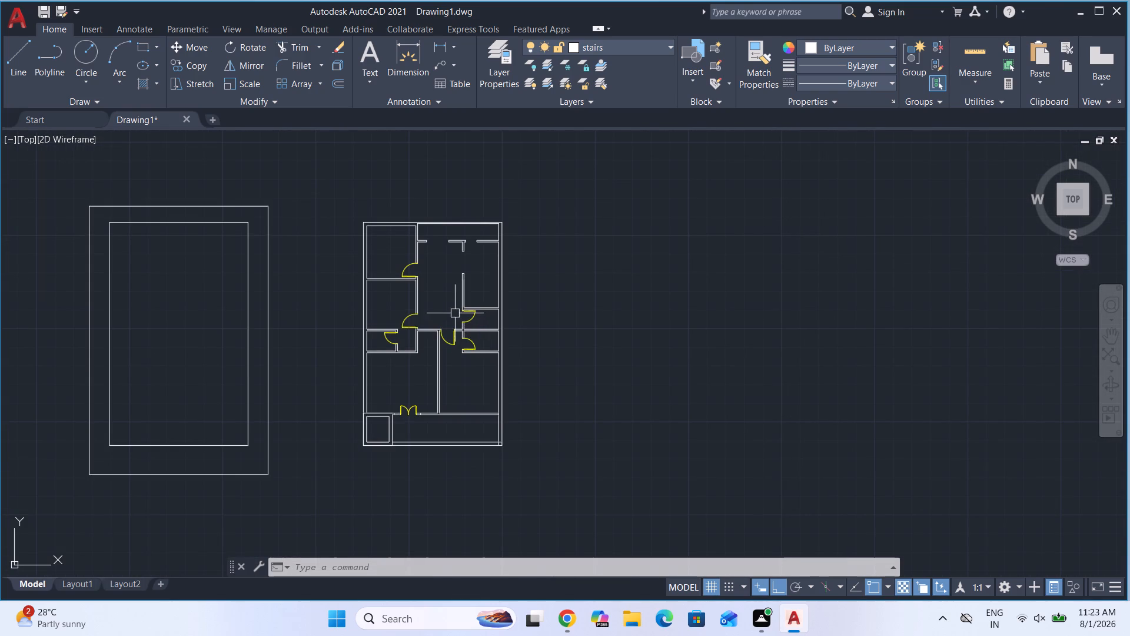
{"action": "scroll", "coordinate": [454, 249], "scroll_direction": "up", "scroll_amount": 2}
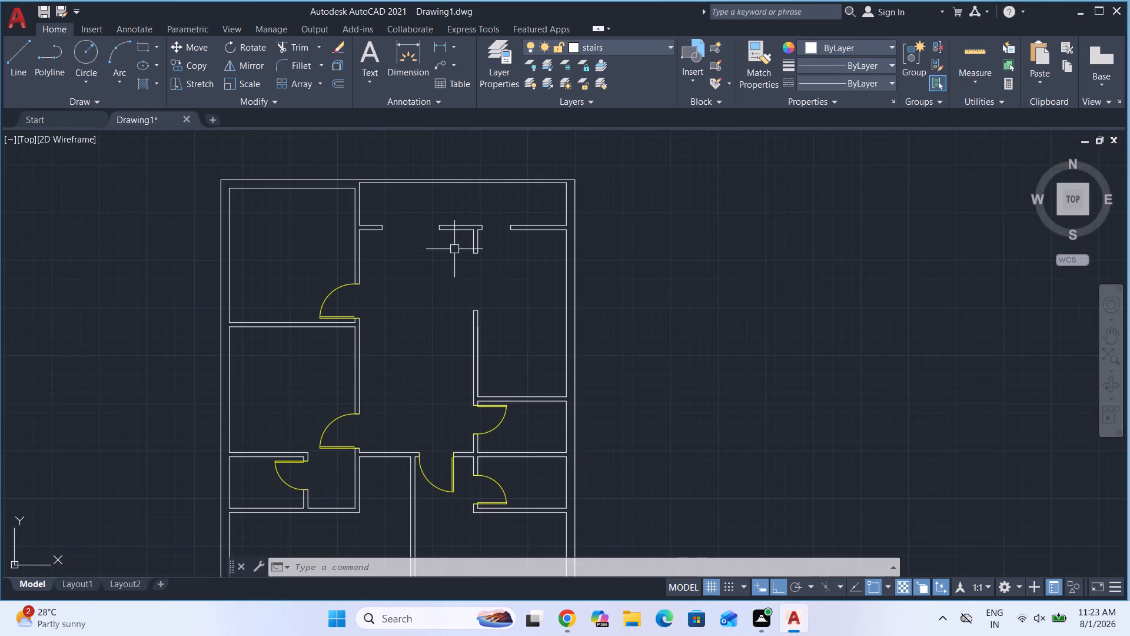
{"action": "scroll", "coordinate": [416, 228], "scroll_direction": "up", "scroll_amount": 2}
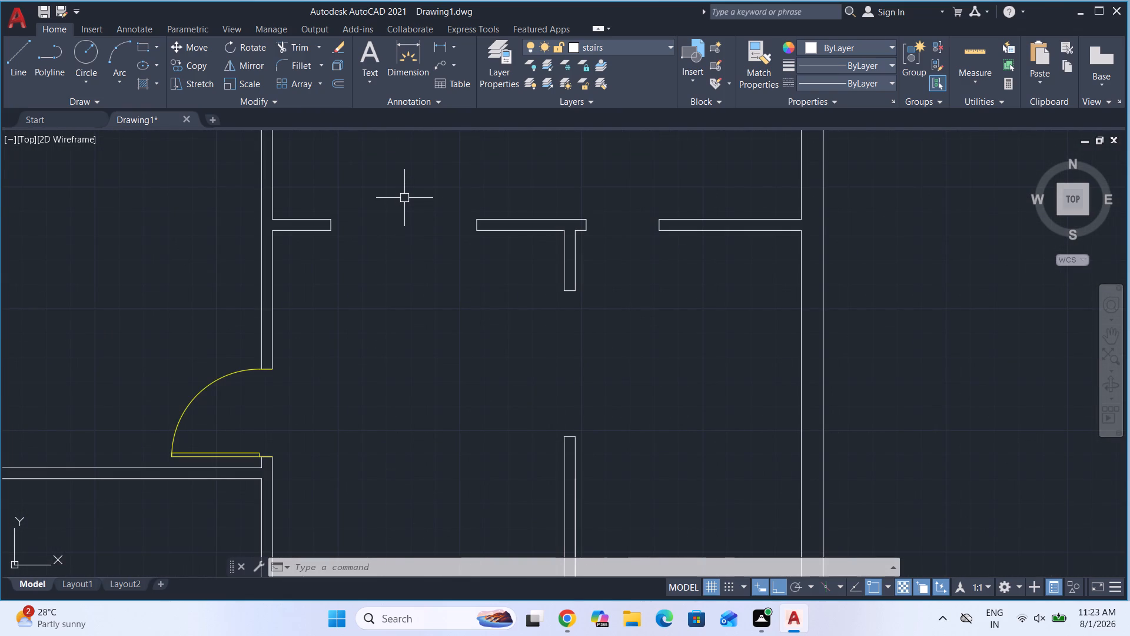
{"action": "key", "text": "l"}
{"action": "key", "text": "Return"}
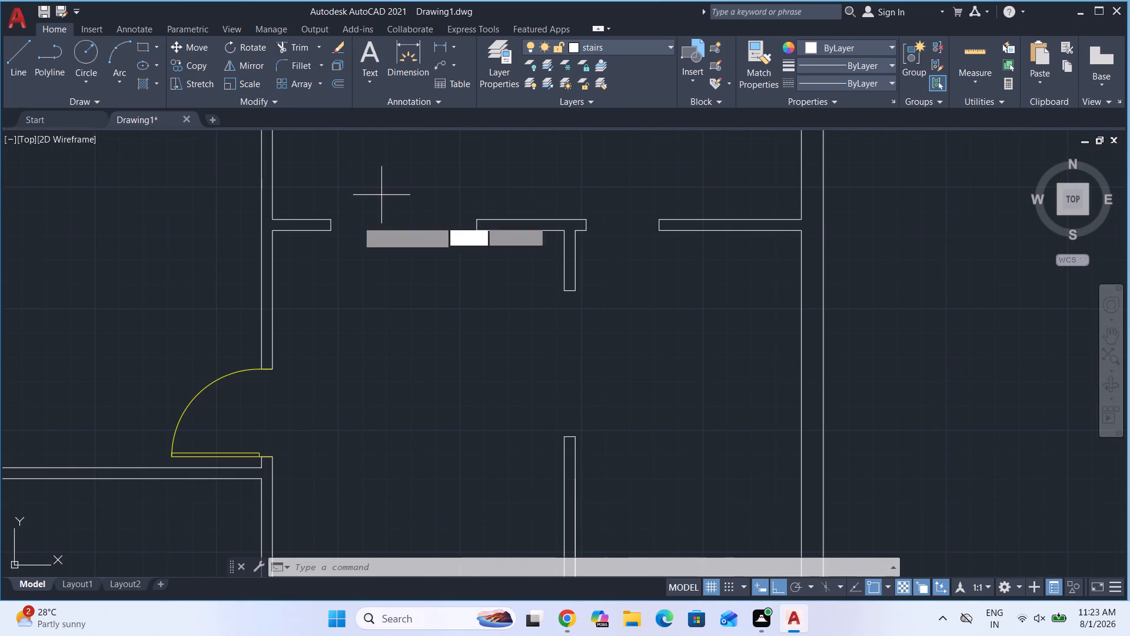
{"action": "scroll", "coordinate": [328, 255], "scroll_direction": "up", "scroll_amount": 2}
{"action": "left_click", "coordinate": [334, 176]}
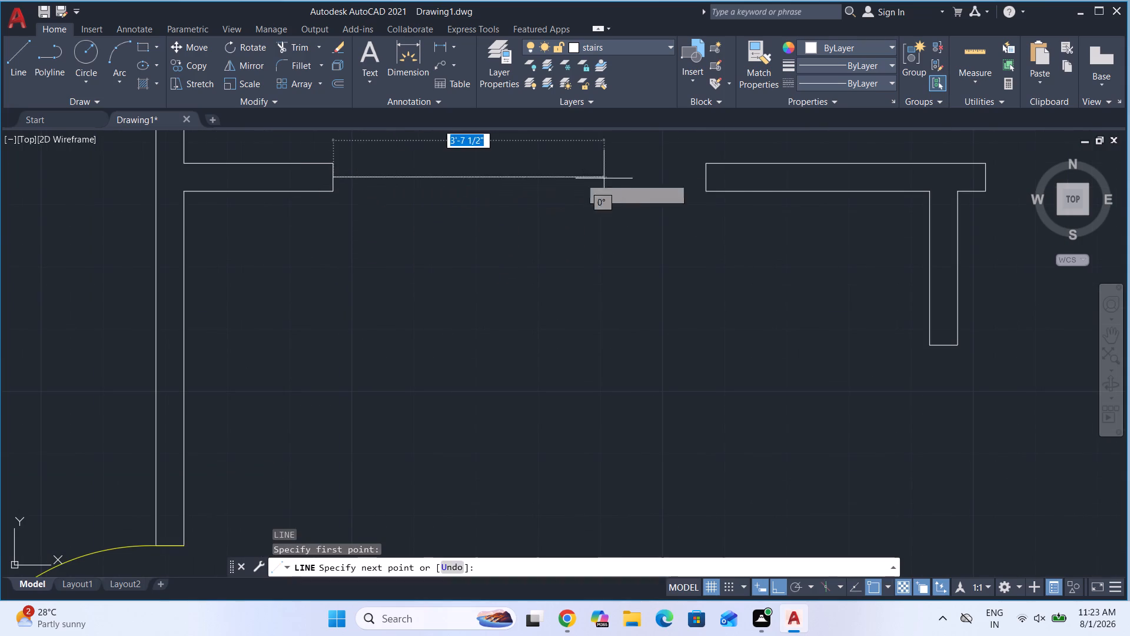
{"action": "left_click", "coordinate": [708, 176]}
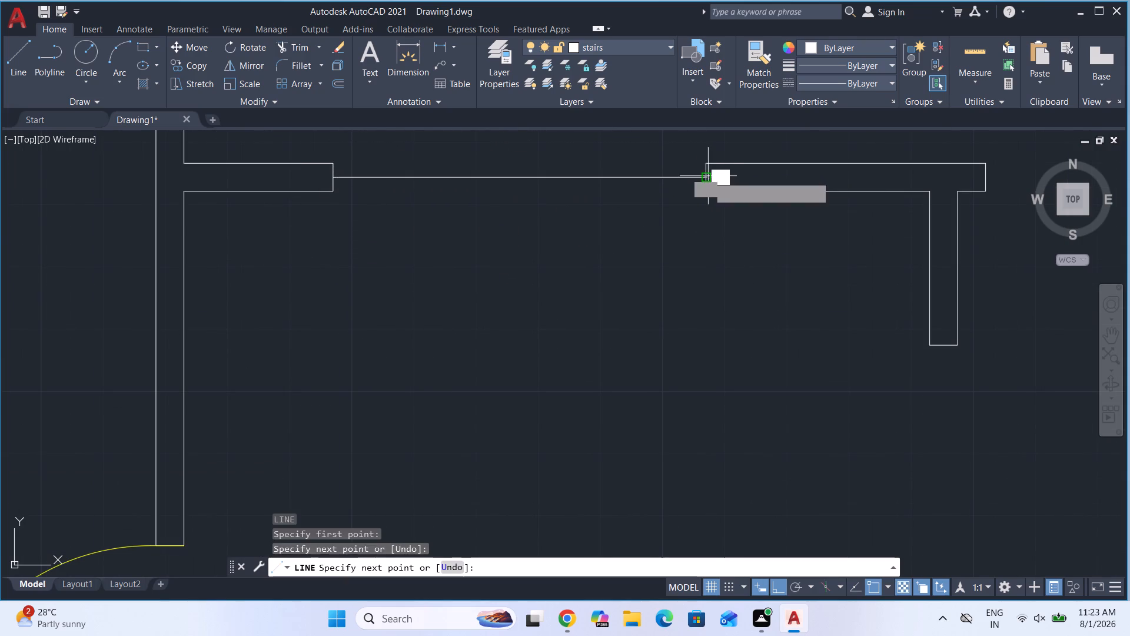
{"action": "key", "text": "Return"}
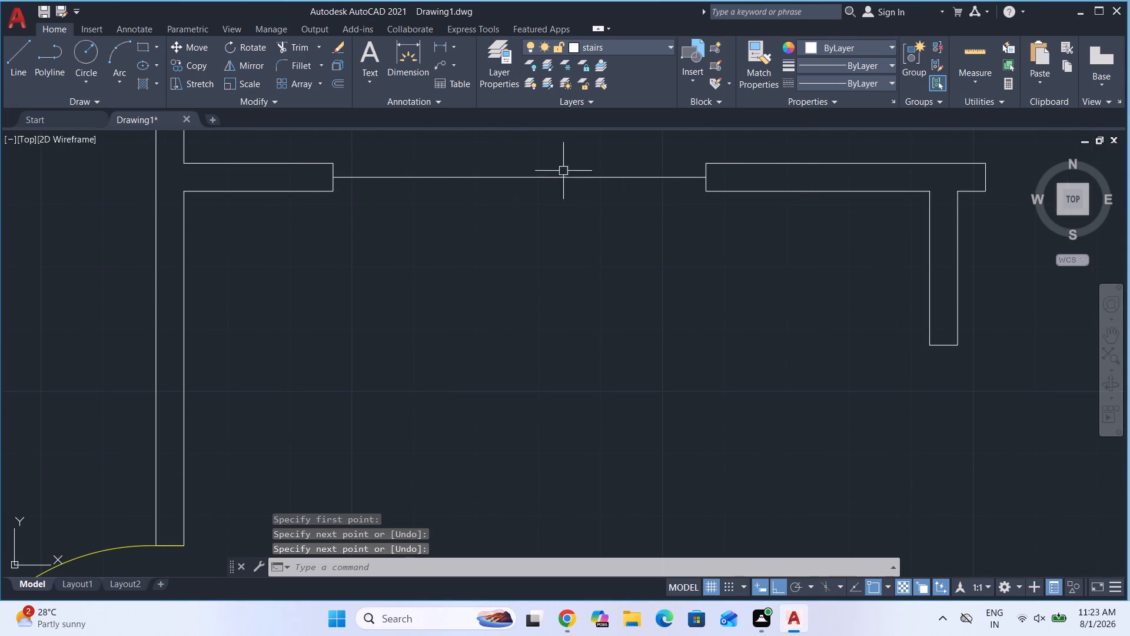
Assign the line across the upper wall's 5' opening to the doors layer.
{"action": "left_click", "coordinate": [550, 174]}
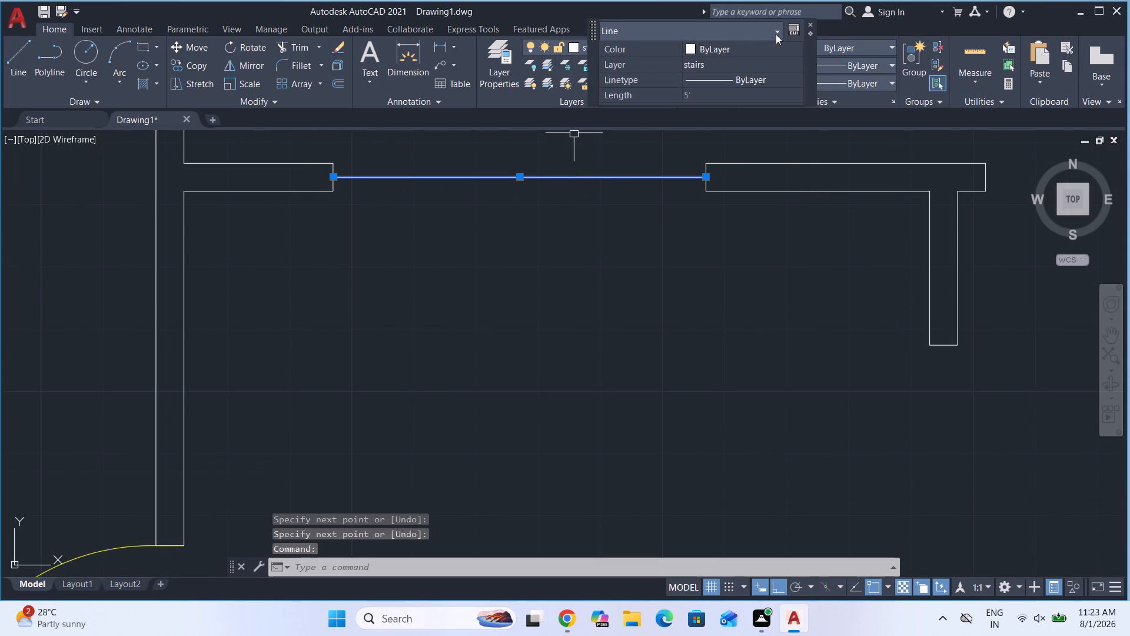
{"action": "left_click", "coordinate": [810, 25]}
{"action": "left_click", "coordinate": [632, 48]}
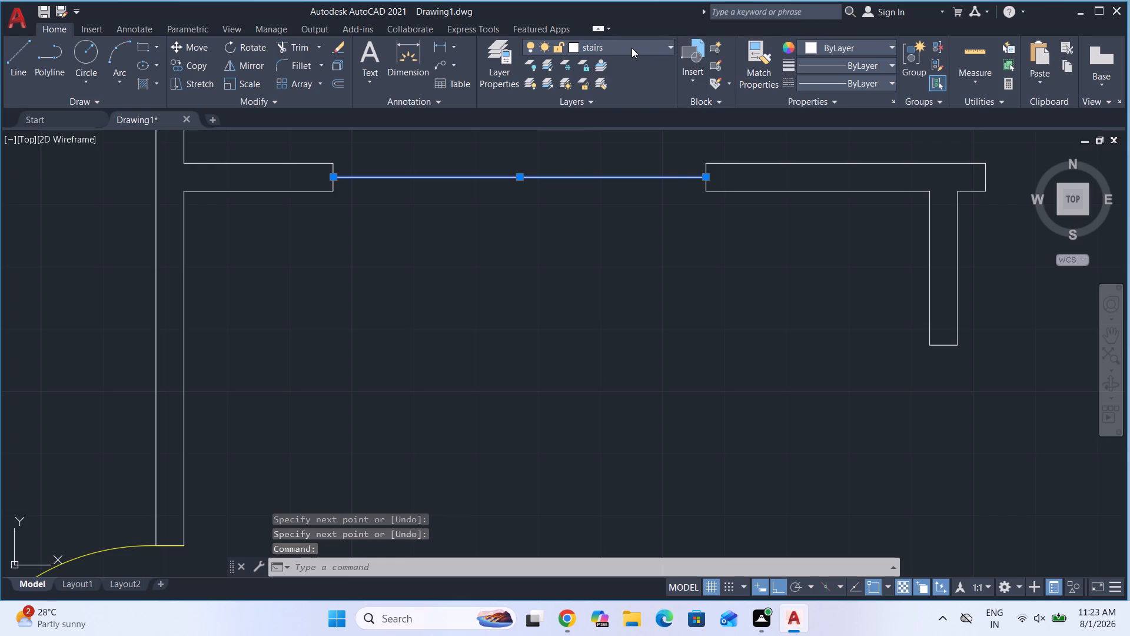
{"action": "left_click", "coordinate": [593, 136]}
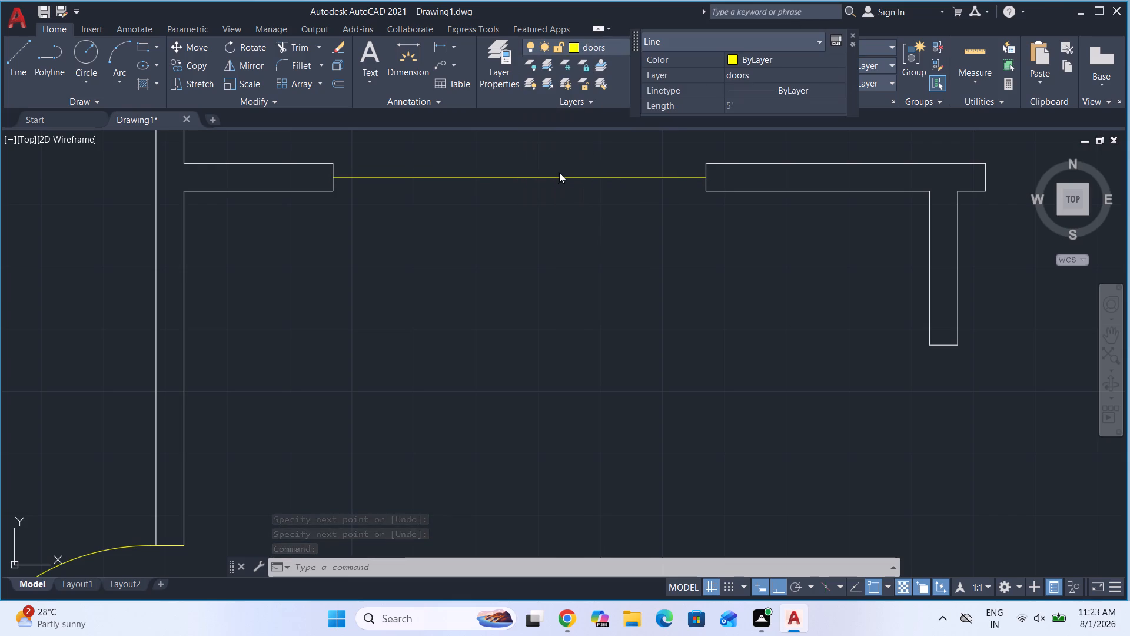
{"action": "key", "text": "Escape"}
{"action": "key", "text": "Escape"}
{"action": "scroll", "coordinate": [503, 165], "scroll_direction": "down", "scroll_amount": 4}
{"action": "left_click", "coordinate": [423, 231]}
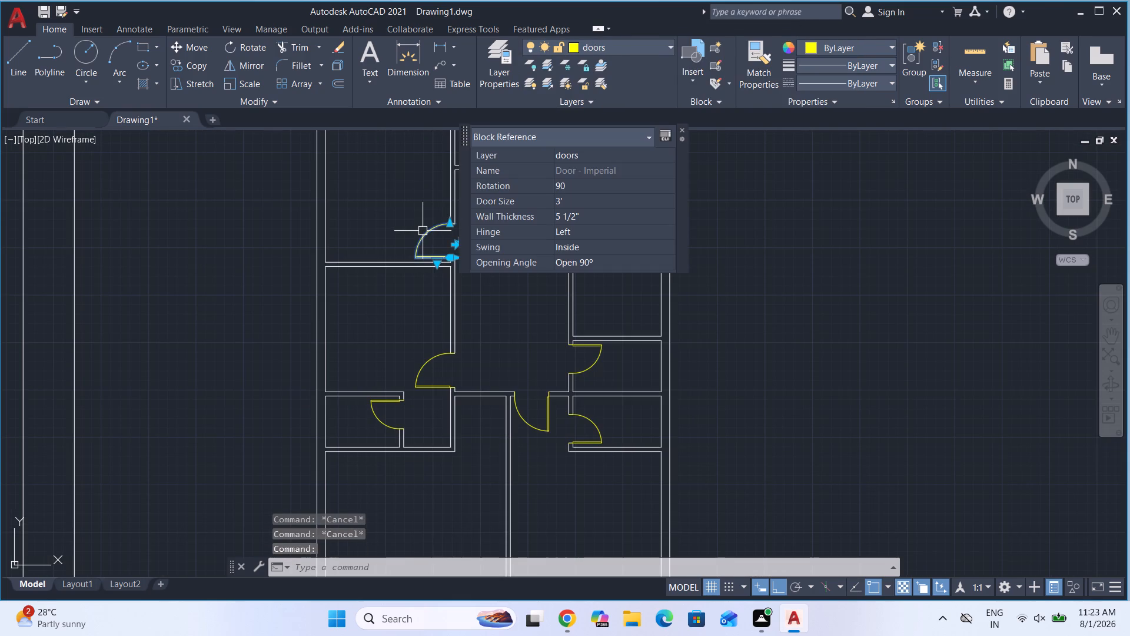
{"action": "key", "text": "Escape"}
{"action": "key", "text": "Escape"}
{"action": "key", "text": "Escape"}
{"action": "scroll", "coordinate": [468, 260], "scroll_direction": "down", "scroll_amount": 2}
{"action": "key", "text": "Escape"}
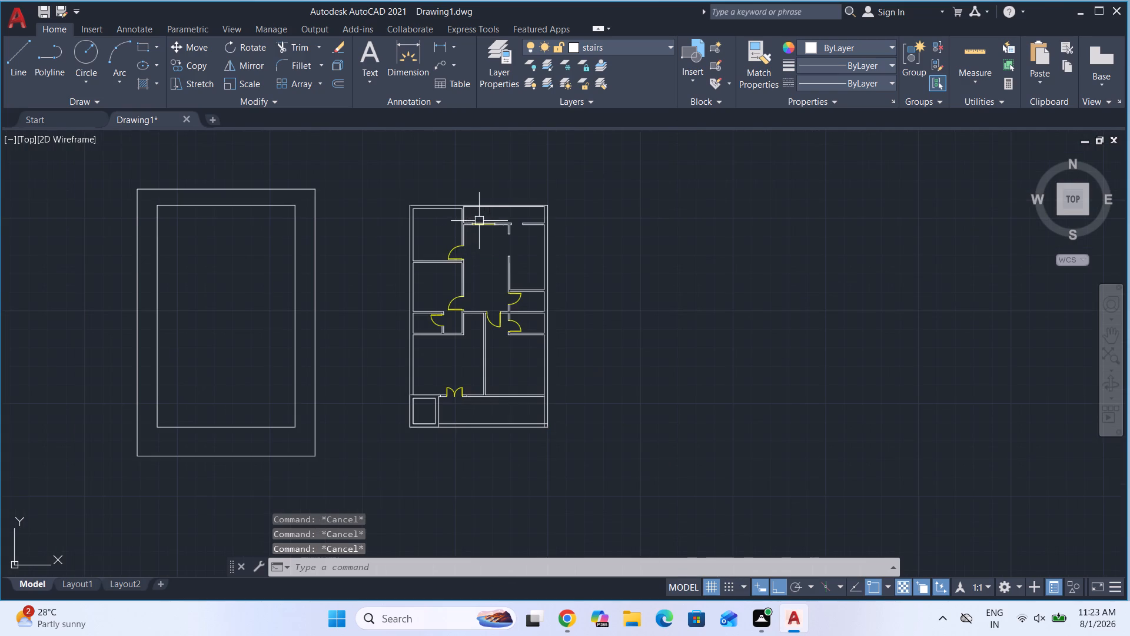
Mirror the central 3' door about a vertical line just beyond its hinge side, keeping the source door.
{"action": "scroll", "coordinate": [479, 221], "scroll_direction": "up", "scroll_amount": 4}
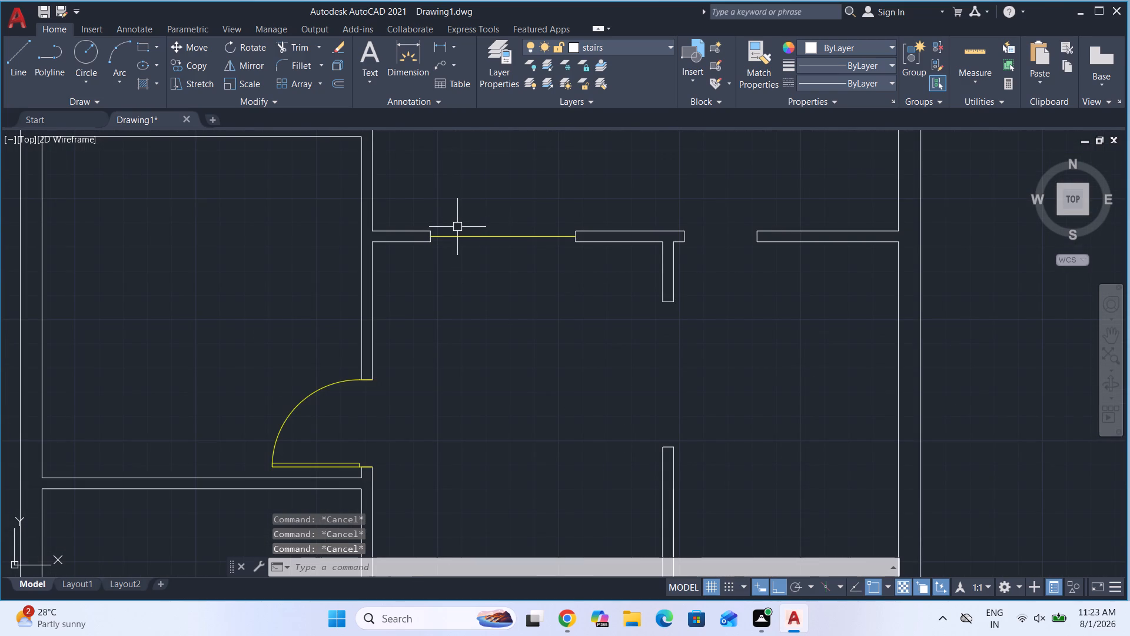
{"action": "scroll", "coordinate": [459, 216], "scroll_direction": "down", "scroll_amount": 1}
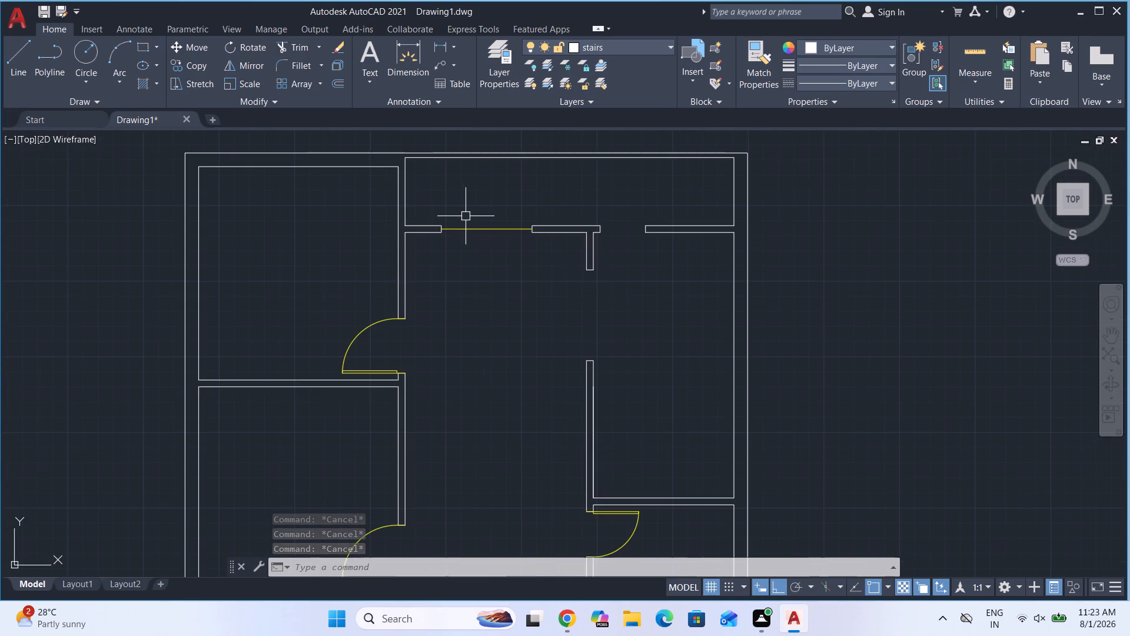
{"action": "scroll", "coordinate": [466, 217], "scroll_direction": "down", "scroll_amount": 1}
{"action": "scroll", "coordinate": [448, 264], "scroll_direction": "down", "scroll_amount": 1}
{"action": "scroll", "coordinate": [493, 402], "scroll_direction": "up", "scroll_amount": 2}
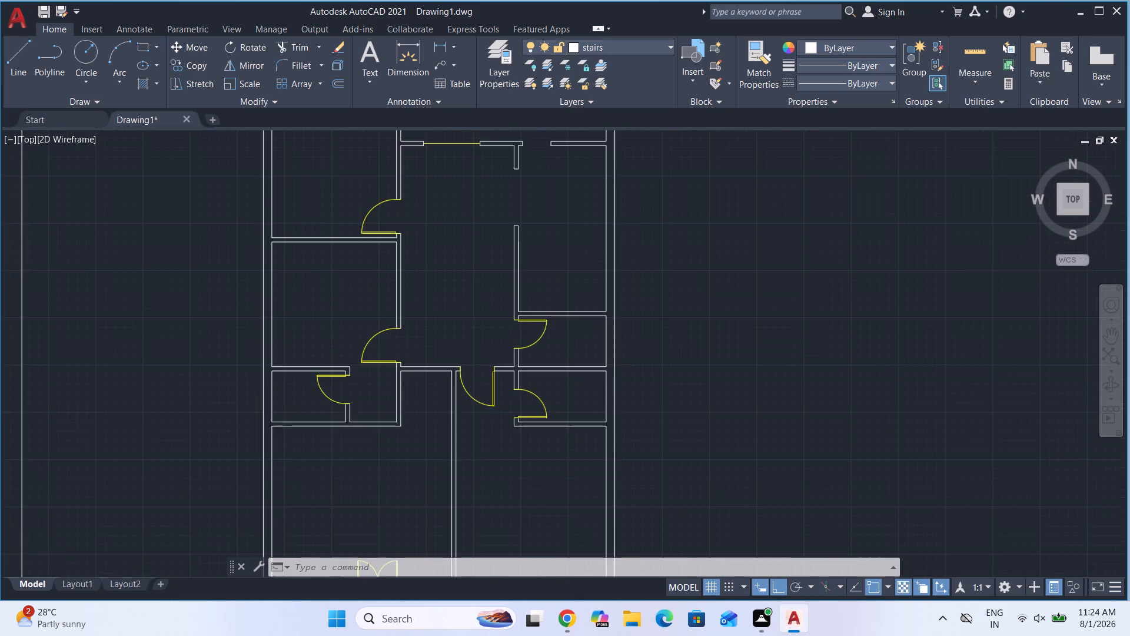
{"action": "scroll", "coordinate": [489, 399], "scroll_direction": "up", "scroll_amount": 1}
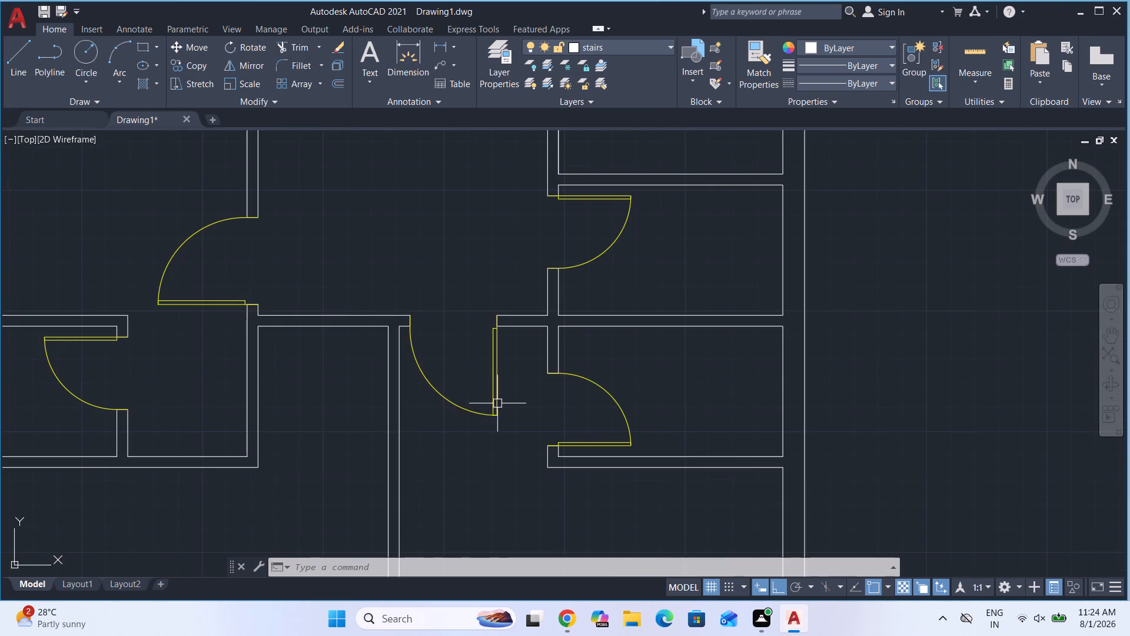
{"action": "left_click", "coordinate": [495, 400]}
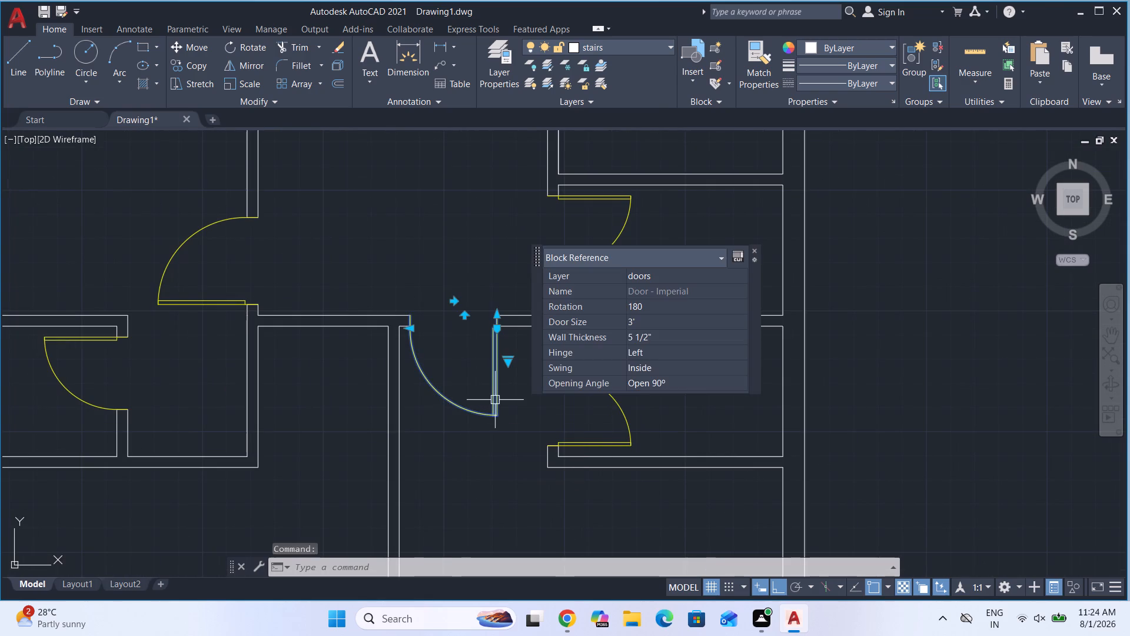
{"action": "type", "text": "mi"}
{"action": "key", "text": "Return"}
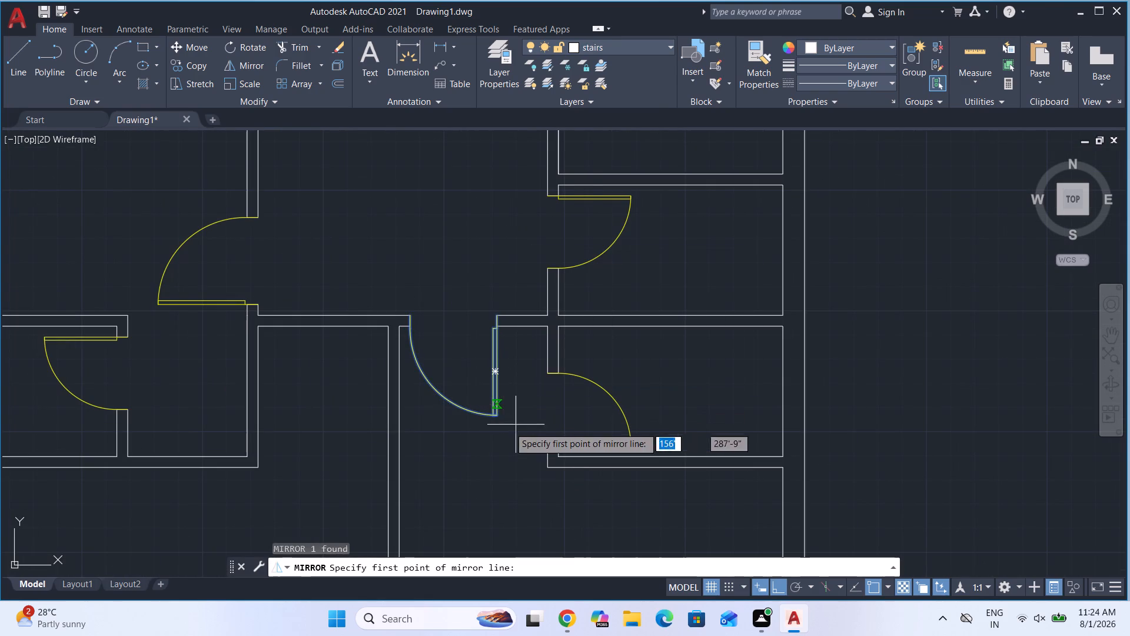
{"action": "left_click", "coordinate": [515, 428]}
{"action": "left_click", "coordinate": [519, 262]}
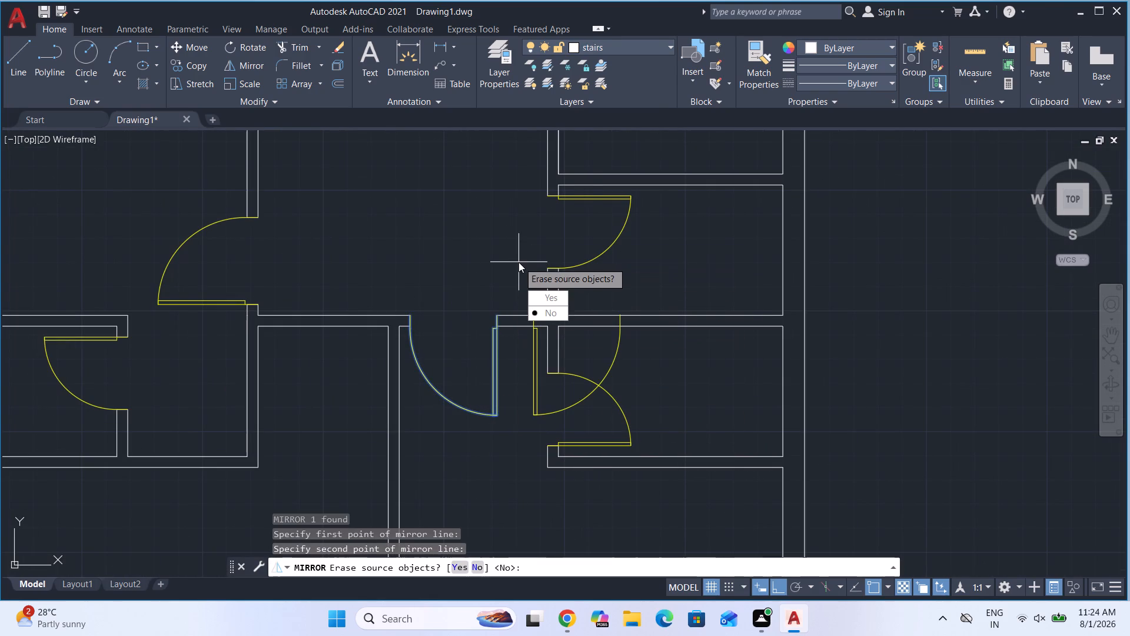
{"action": "left_click", "coordinate": [551, 307]}
Scale the mirrored door from its outer hinge-side end by reference, using its opening width and a new length of 2'6".
{"action": "left_click", "coordinate": [531, 357]}
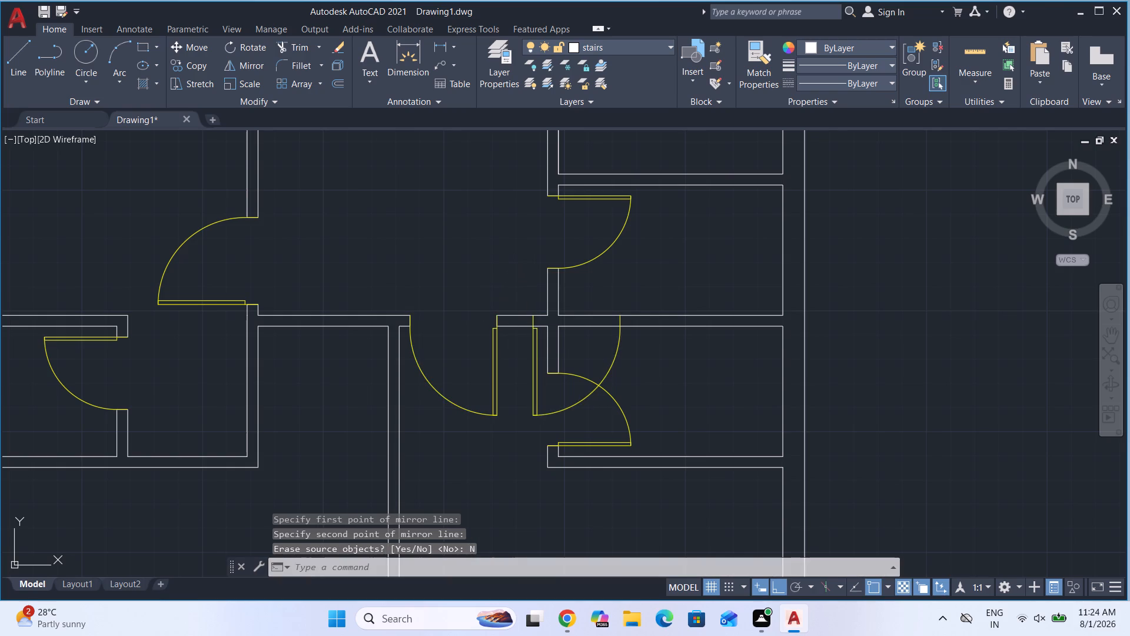
{"action": "type", "text": "sc"}
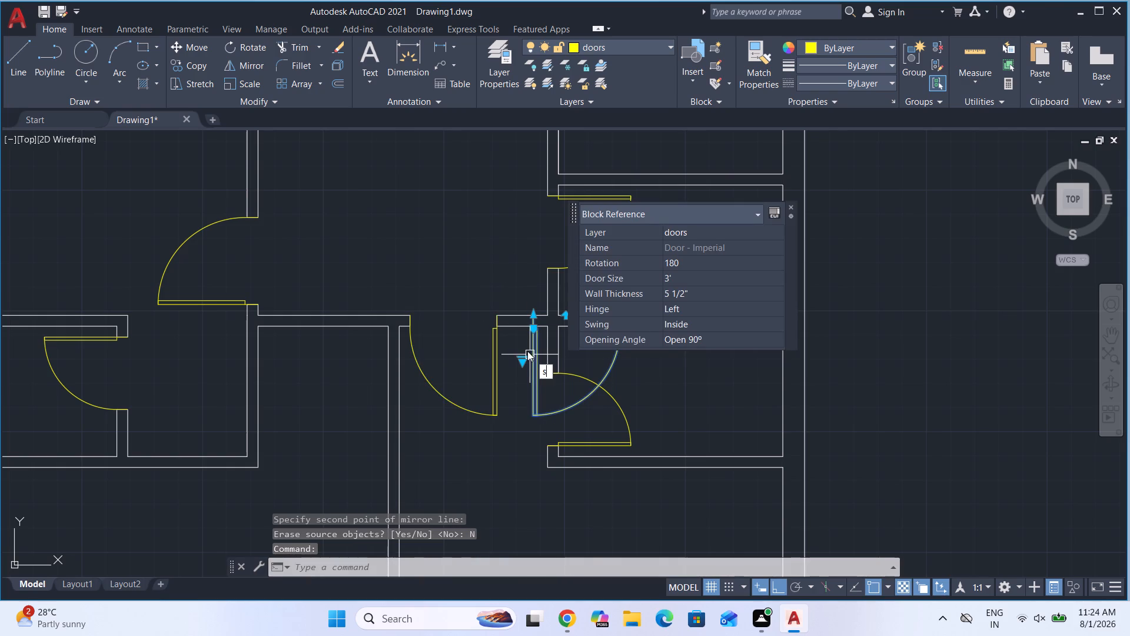
{"action": "key", "text": "Return"}
{"action": "scroll", "coordinate": [538, 314], "scroll_direction": "up", "scroll_amount": 4}
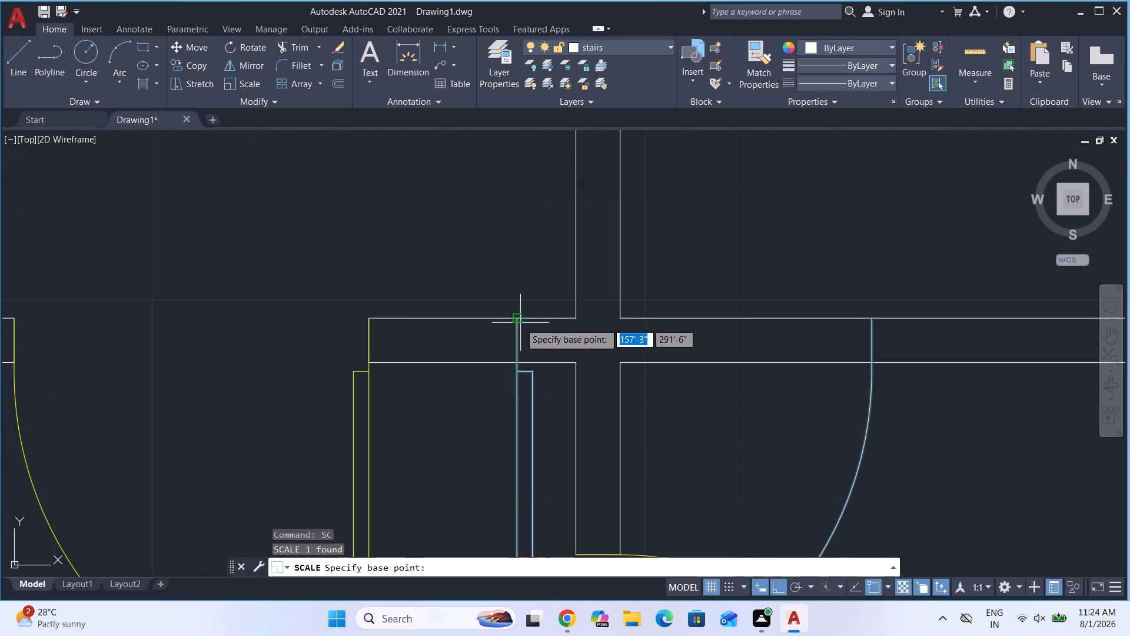
{"action": "left_click", "coordinate": [517, 320]}
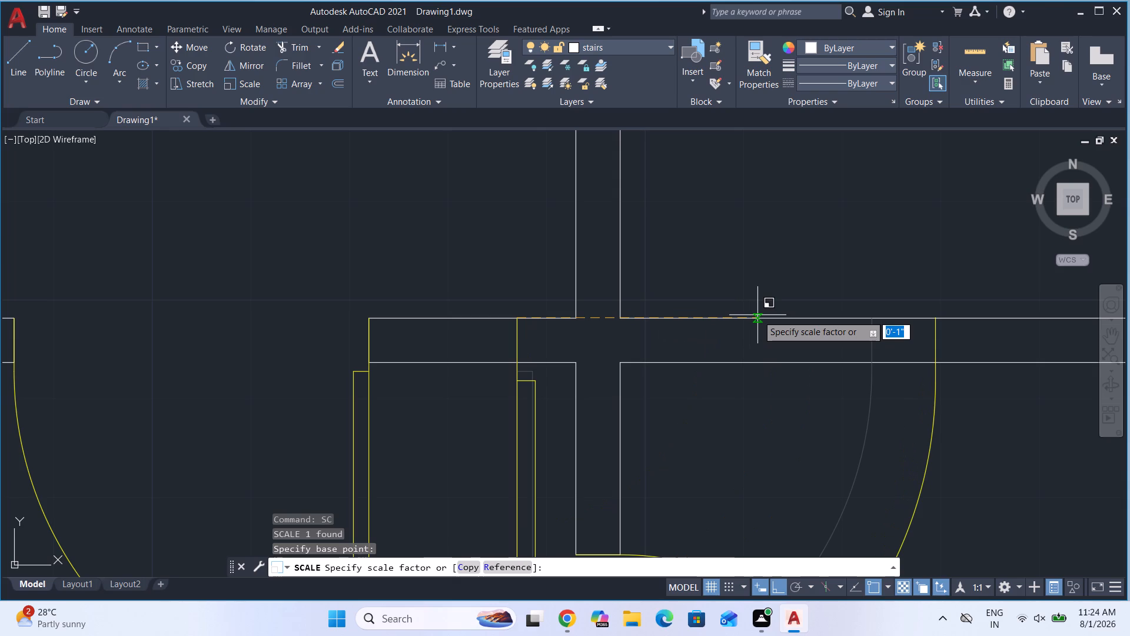
{"action": "key", "text": "r"}
{"action": "key", "text": "Return"}
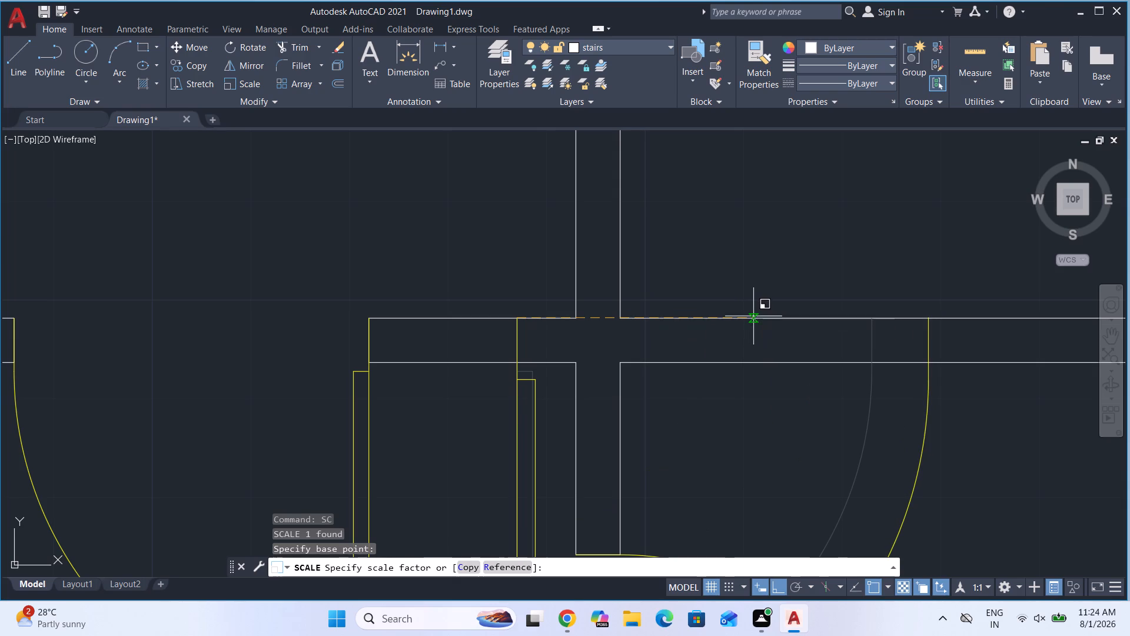
{"action": "left_click", "coordinate": [520, 322]}
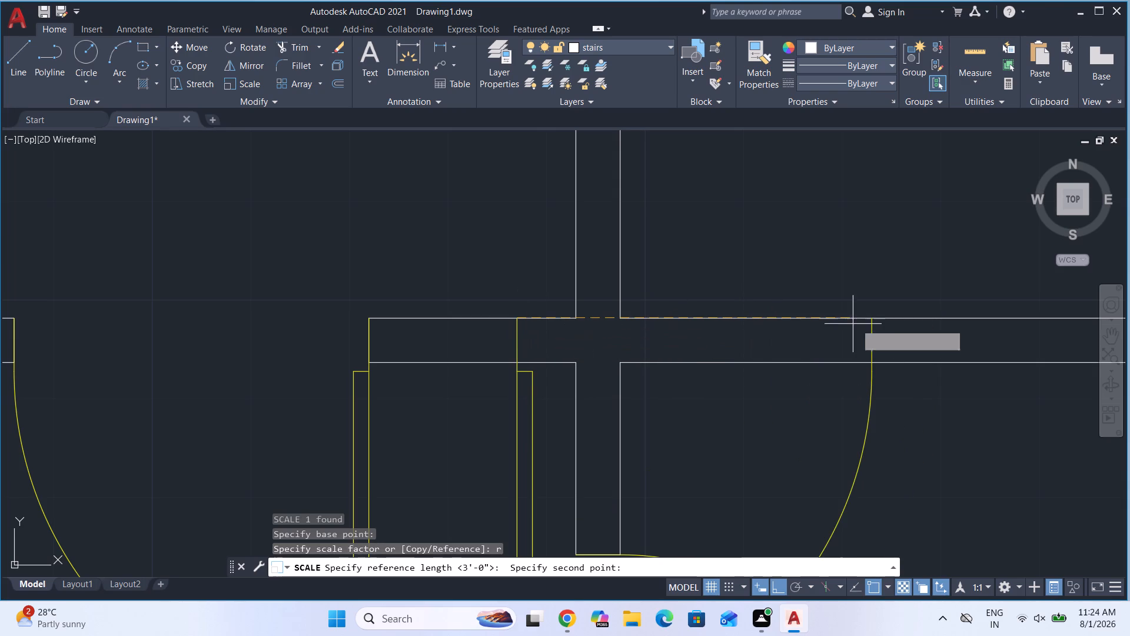
{"action": "left_click", "coordinate": [871, 320]}
{"action": "key", "text": "2"}
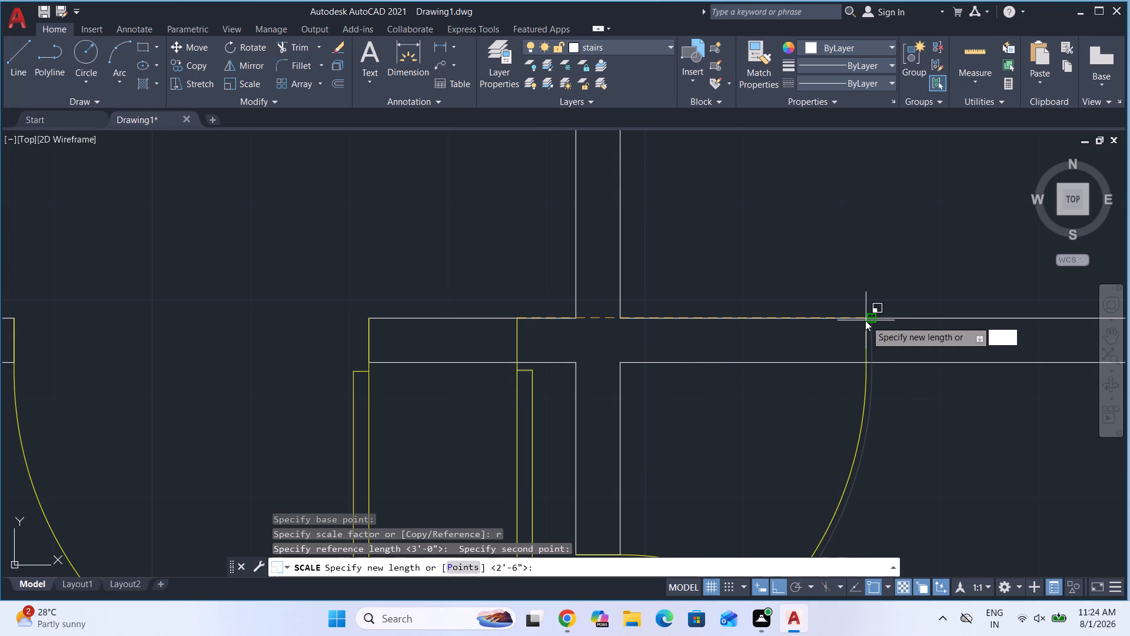
{"action": "key", "text": "apostrophe"}
{"action": "key", "text": "6"}
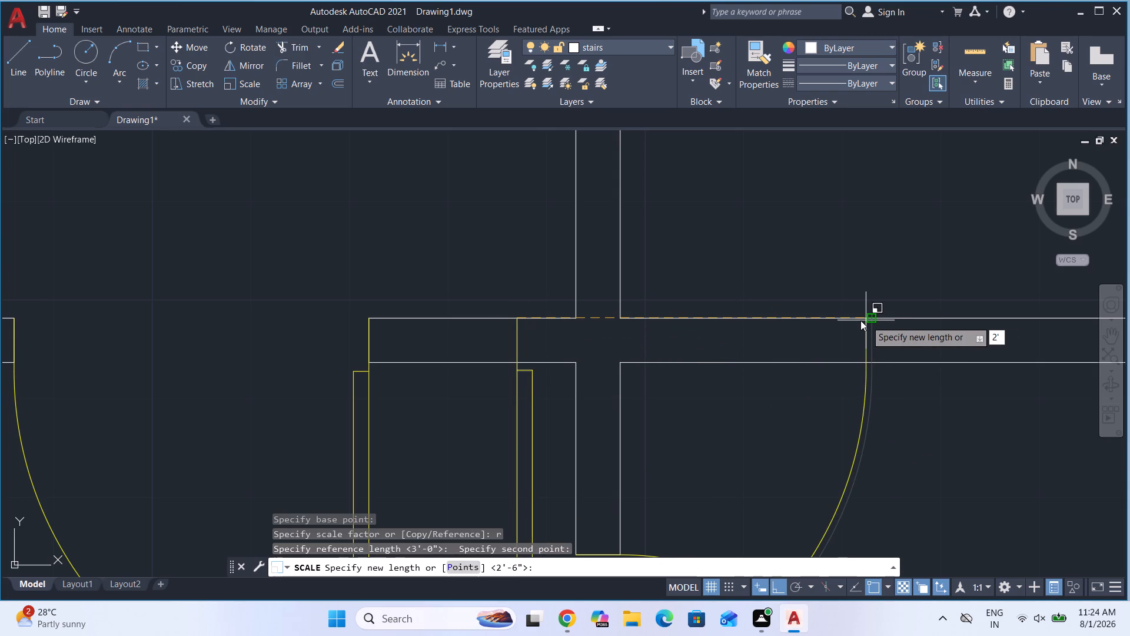
{"action": "key", "text": "shift+quotedbl"}
{"action": "key", "text": "Return"}
Move the scaled 2'6" door from its outer hinge-side end to the upper-left corner of the narrow opening in the upper interior wall.
{"action": "scroll", "coordinate": [652, 295], "scroll_direction": "down", "scroll_amount": 4}
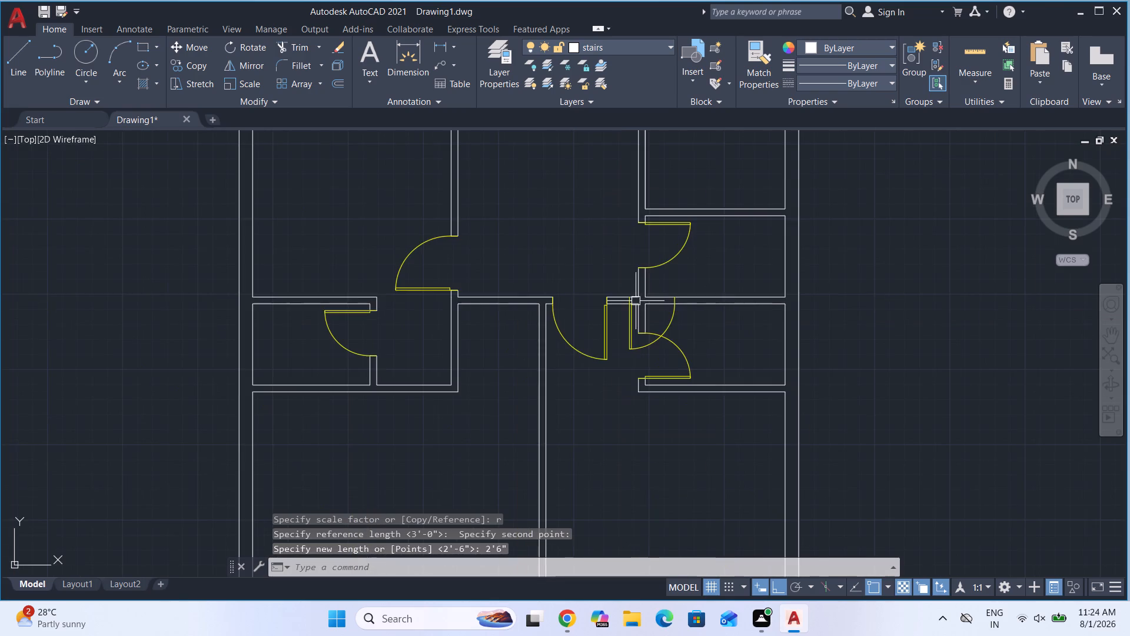
{"action": "scroll", "coordinate": [636, 301], "scroll_direction": "up", "scroll_amount": 4}
{"action": "left_click", "coordinate": [592, 305]}
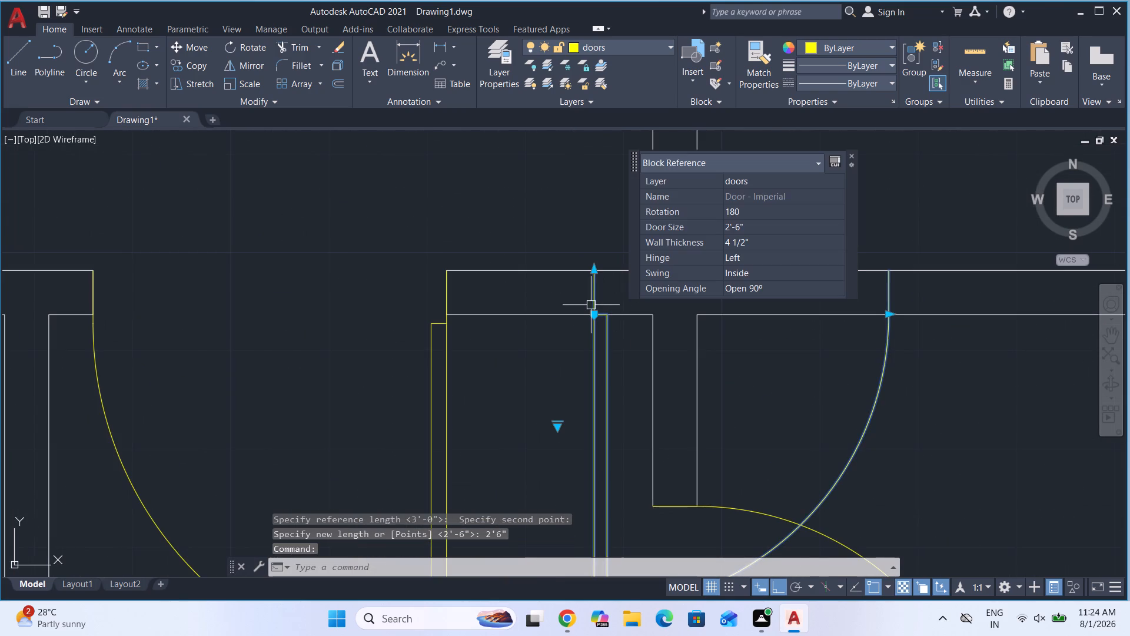
{"action": "key", "text": "m"}
{"action": "key", "text": "Return"}
{"action": "scroll", "coordinate": [603, 278], "scroll_direction": "up", "scroll_amount": 3}
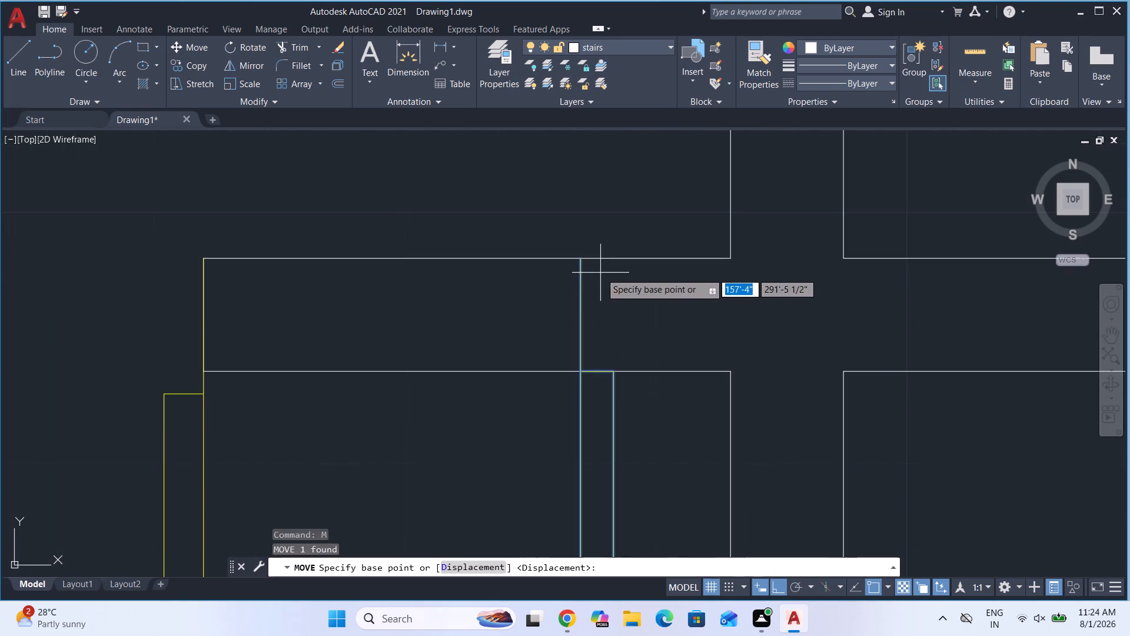
{"action": "left_click", "coordinate": [578, 260]}
{"action": "scroll", "coordinate": [573, 316], "scroll_direction": "down", "scroll_amount": 3}
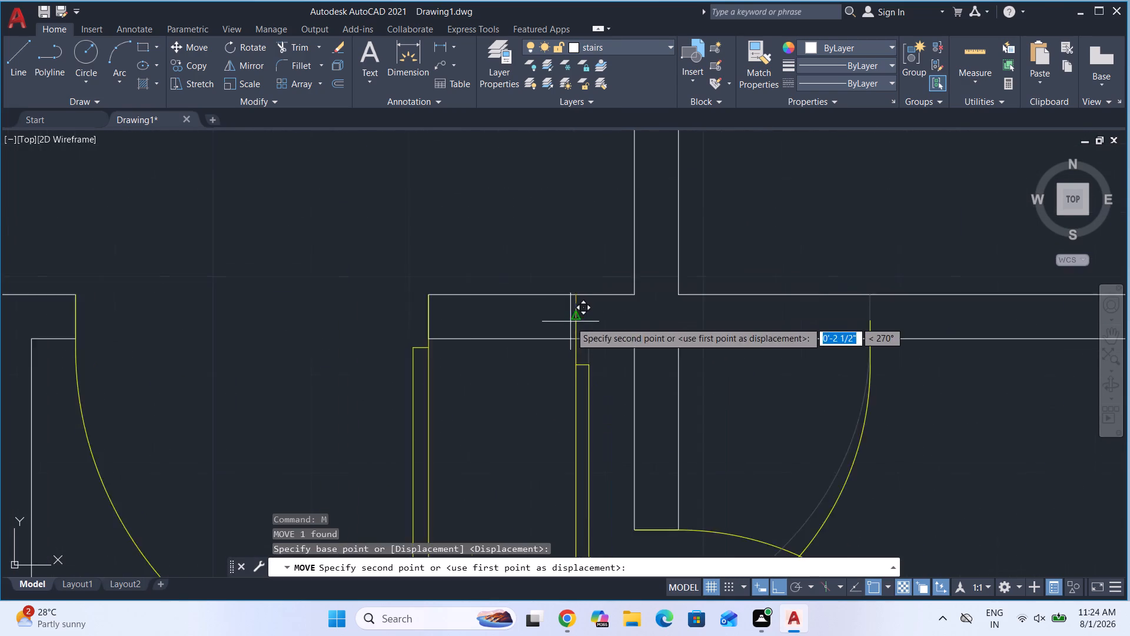
{"action": "scroll", "coordinate": [570, 322], "scroll_direction": "down", "scroll_amount": 5}
{"action": "scroll", "coordinate": [591, 171], "scroll_direction": "up", "scroll_amount": 4}
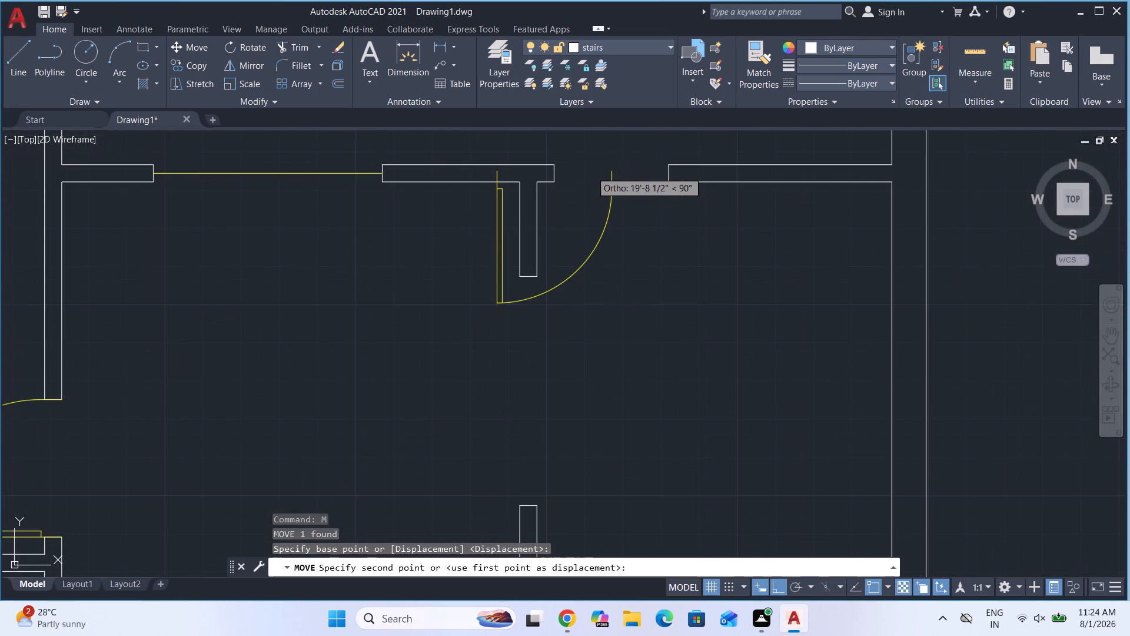
{"action": "left_click", "coordinate": [558, 164]}
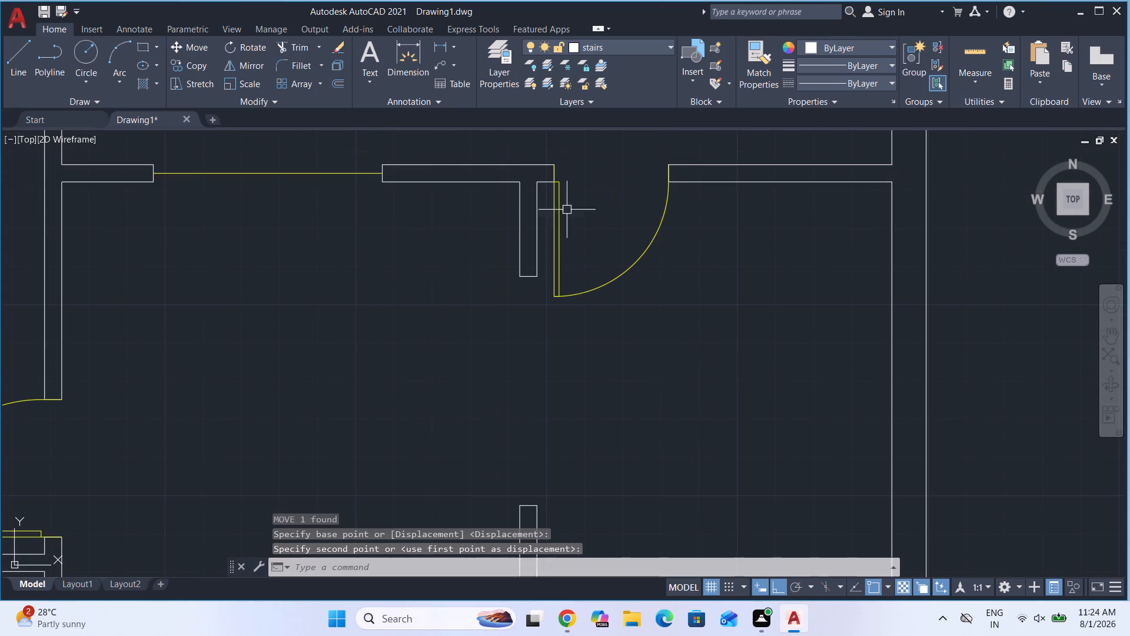
{"action": "key", "text": "Escape"}
Check the upper-left room's dimensions with the Quick measure tool.
{"action": "scroll", "coordinate": [579, 269], "scroll_direction": "down", "scroll_amount": 4}
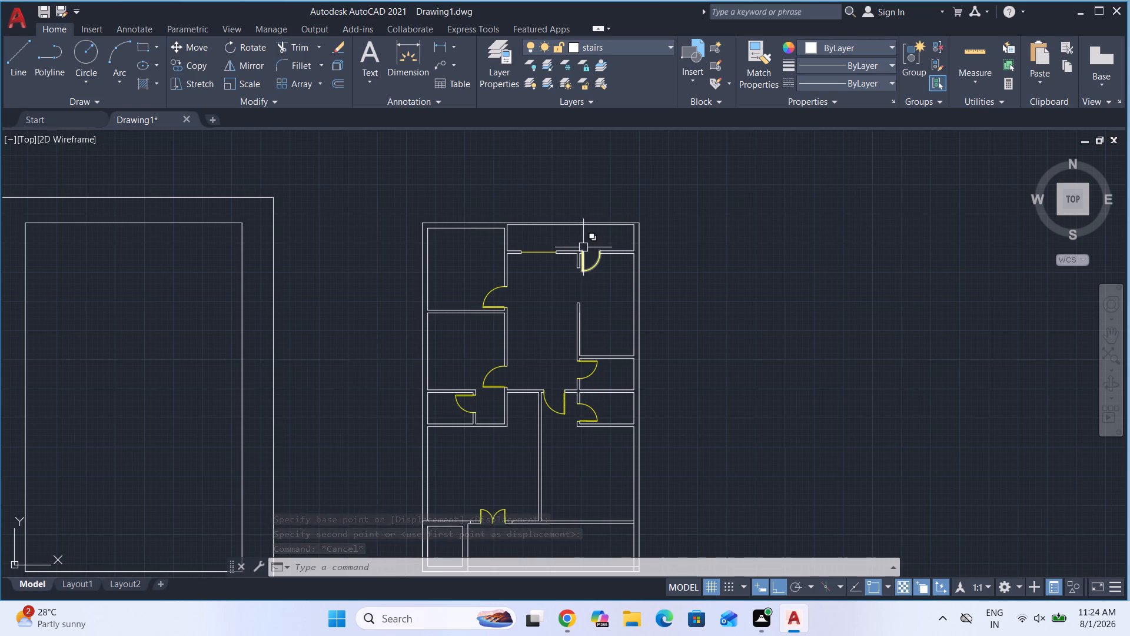
{"action": "scroll", "coordinate": [580, 248], "scroll_direction": "down", "scroll_amount": 1}
{"action": "key", "text": "Escape"}
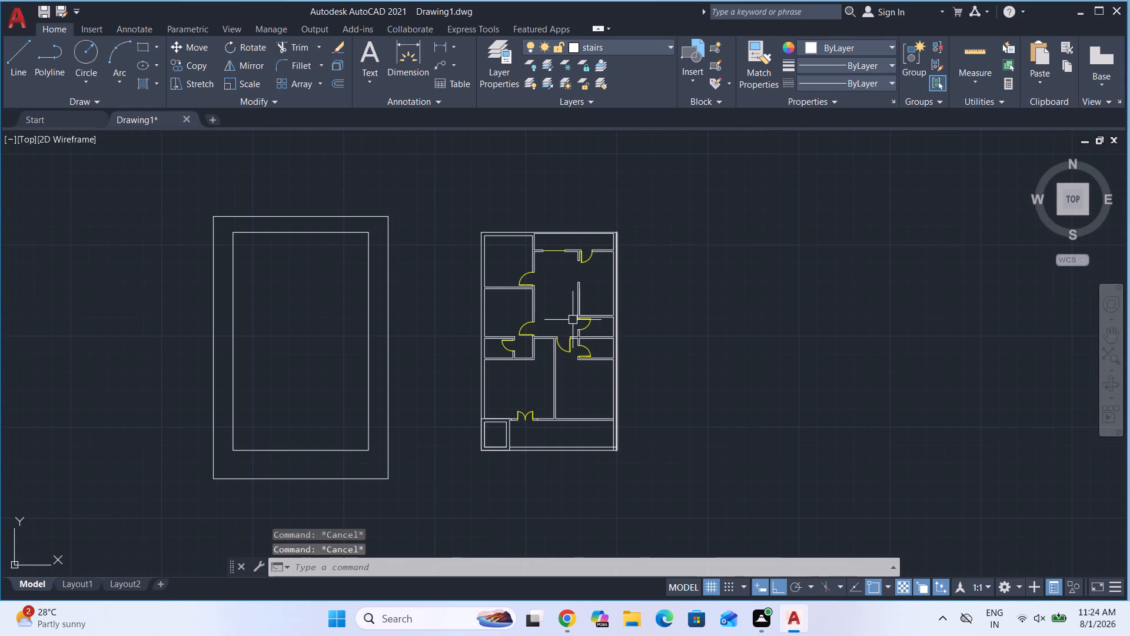
{"action": "scroll", "coordinate": [563, 249], "scroll_direction": "up", "scroll_amount": 5}
{"action": "scroll", "coordinate": [563, 250], "scroll_direction": "down", "scroll_amount": 3}
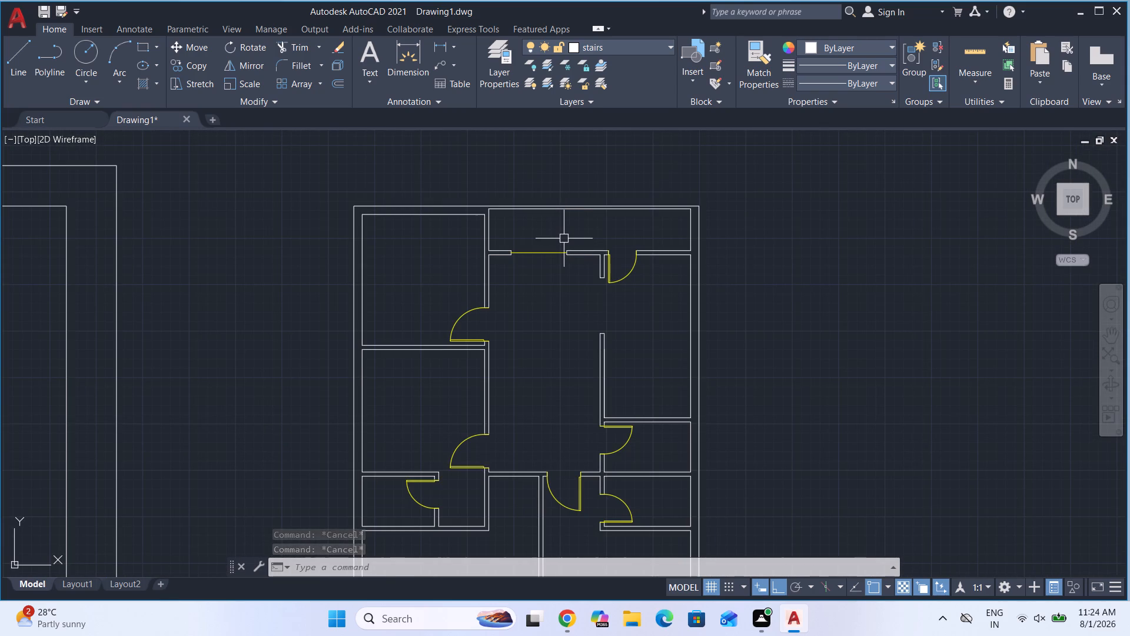
{"action": "key", "text": "Escape"}
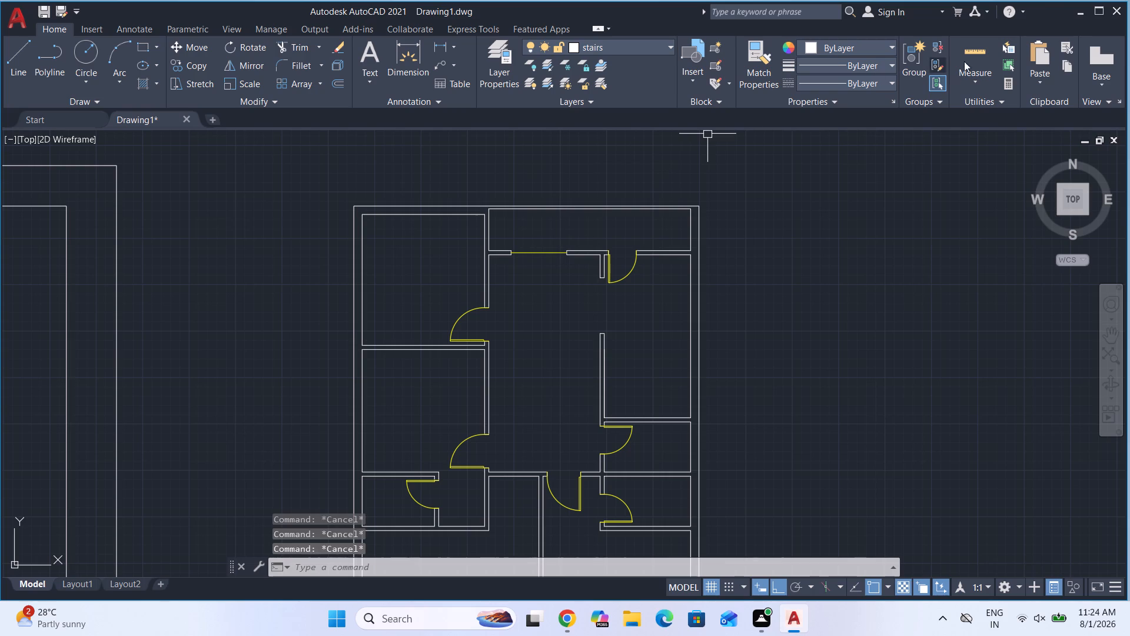
{"action": "left_click", "coordinate": [972, 81]}
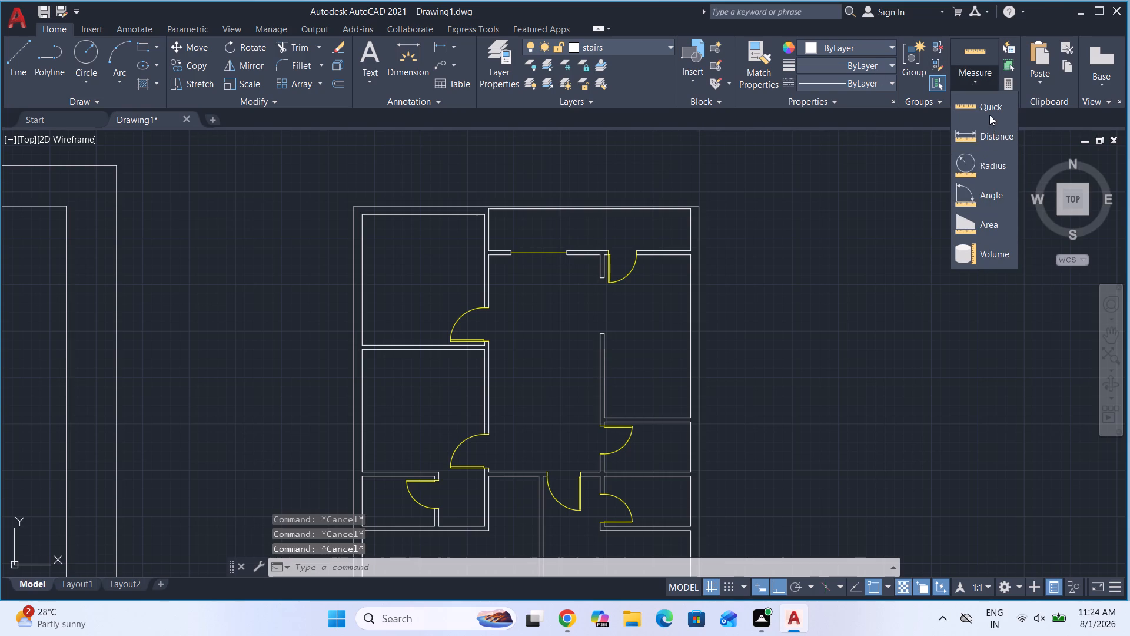
{"action": "left_click", "coordinate": [985, 114]}
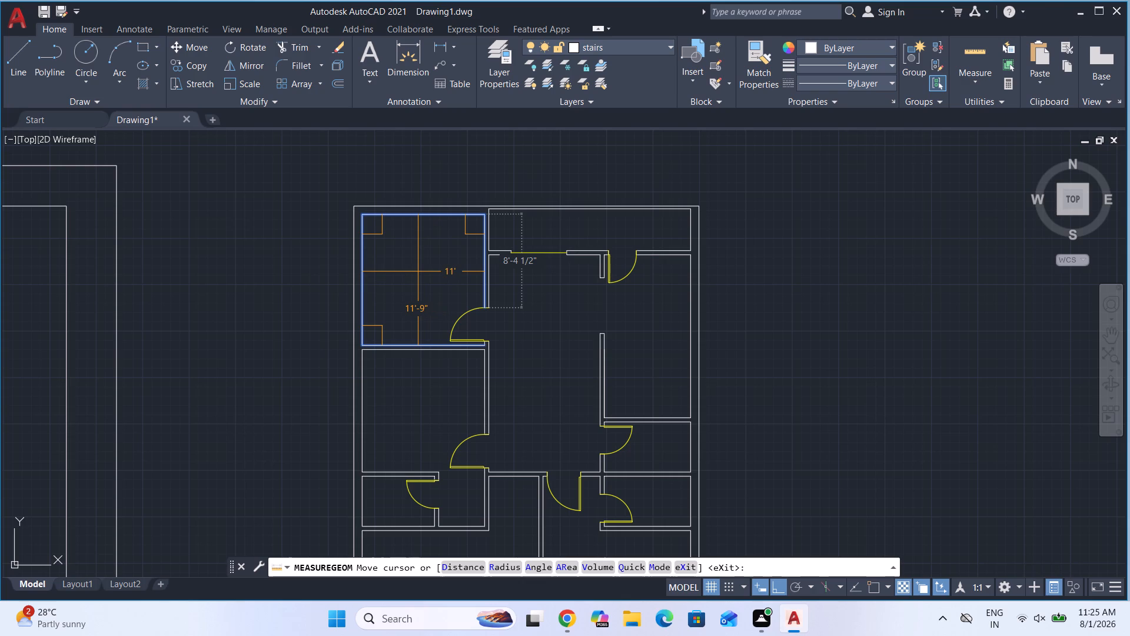
{"action": "key", "text": "Escape"}
{"action": "scroll", "coordinate": [434, 274], "scroll_direction": "down", "scroll_amount": 1}
{"action": "key", "text": "Escape"}
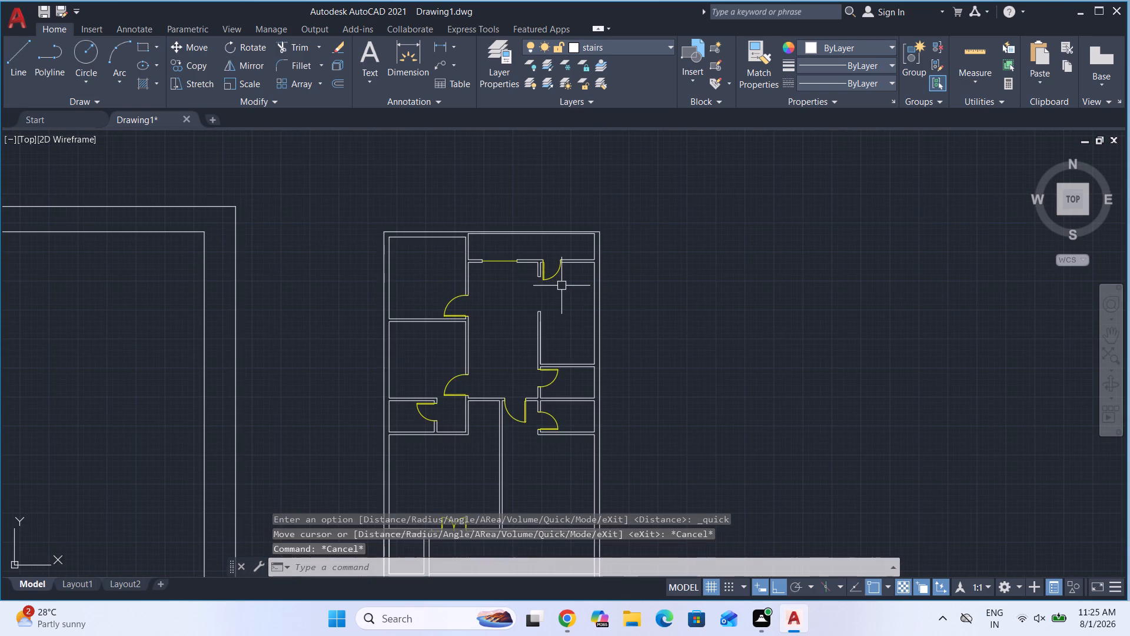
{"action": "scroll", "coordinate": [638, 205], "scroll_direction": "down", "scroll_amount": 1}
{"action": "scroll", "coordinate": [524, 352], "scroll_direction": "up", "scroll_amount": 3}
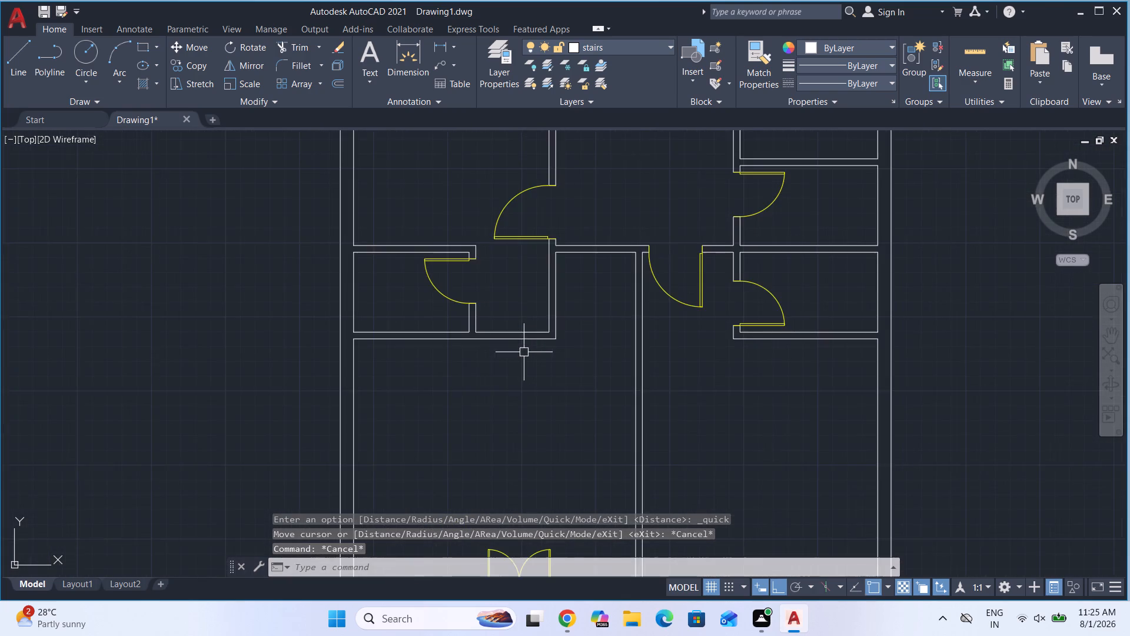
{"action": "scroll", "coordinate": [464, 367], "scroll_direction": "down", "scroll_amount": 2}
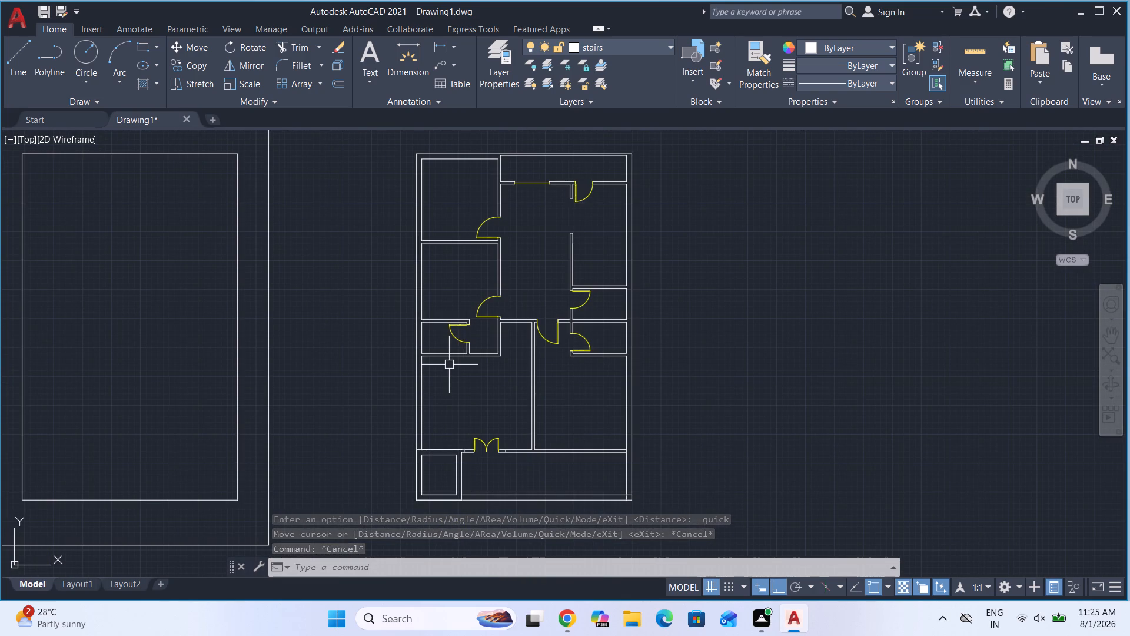
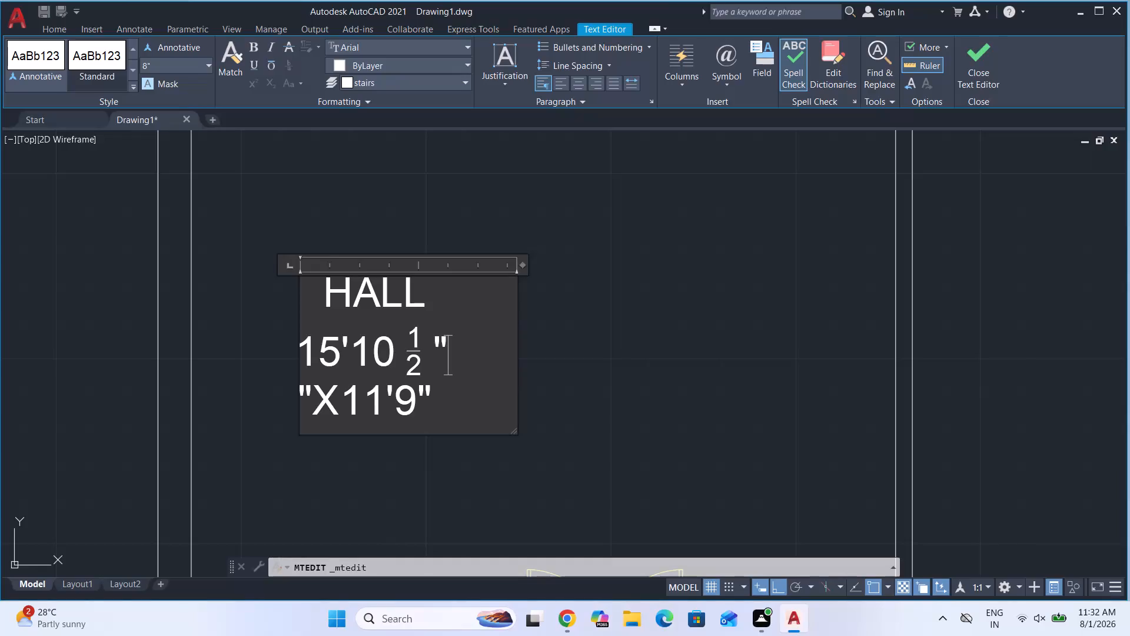
Remove the stray inch mark in front of X11'9" in the HALL label and widen its text box.
{"action": "left_click", "coordinate": [310, 397]}
{"action": "key", "text": "BackSpace"}
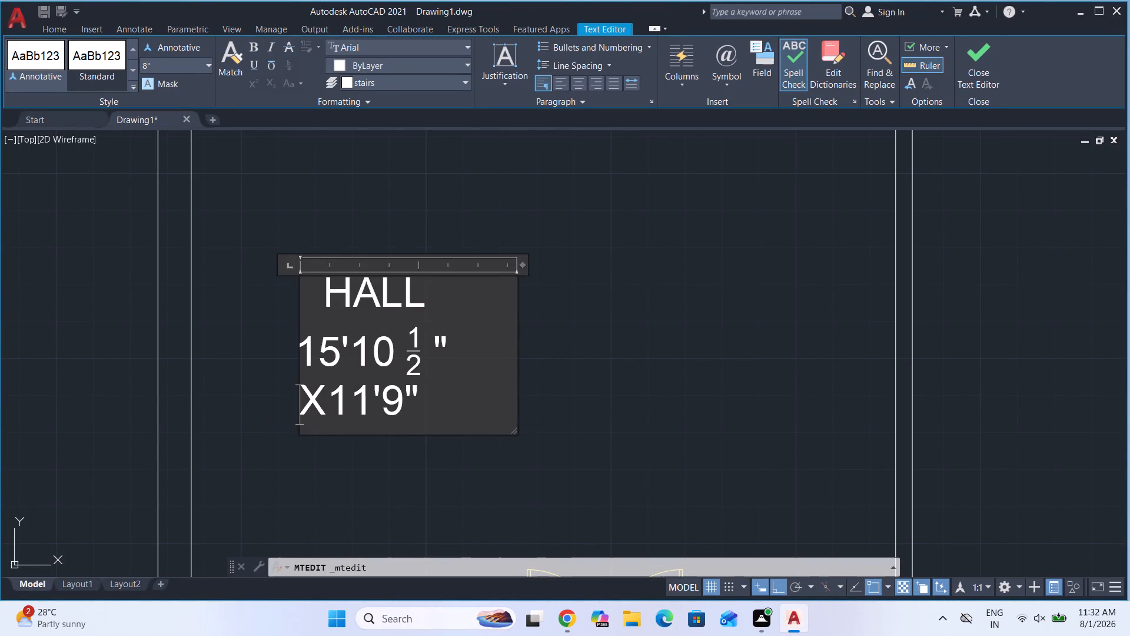
{"action": "left_click_drag", "start_coordinate": [522, 263], "coordinate": [556, 270]}
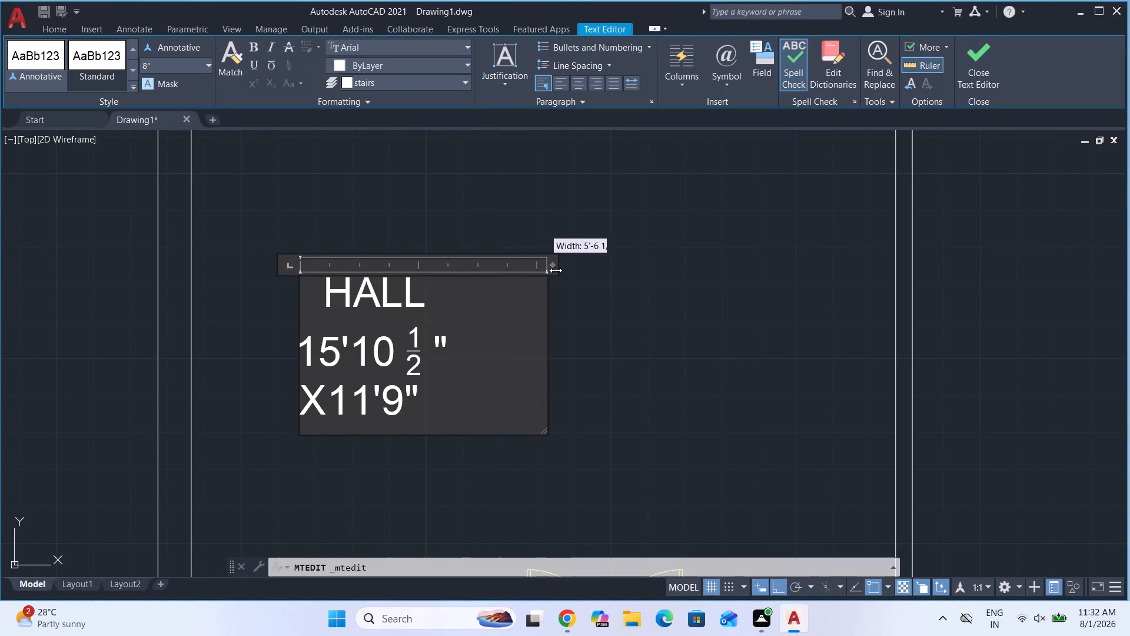
{"action": "left_click_drag", "start_coordinate": [556, 270], "coordinate": [559, 271]}
{"action": "left_click", "coordinate": [677, 365]}
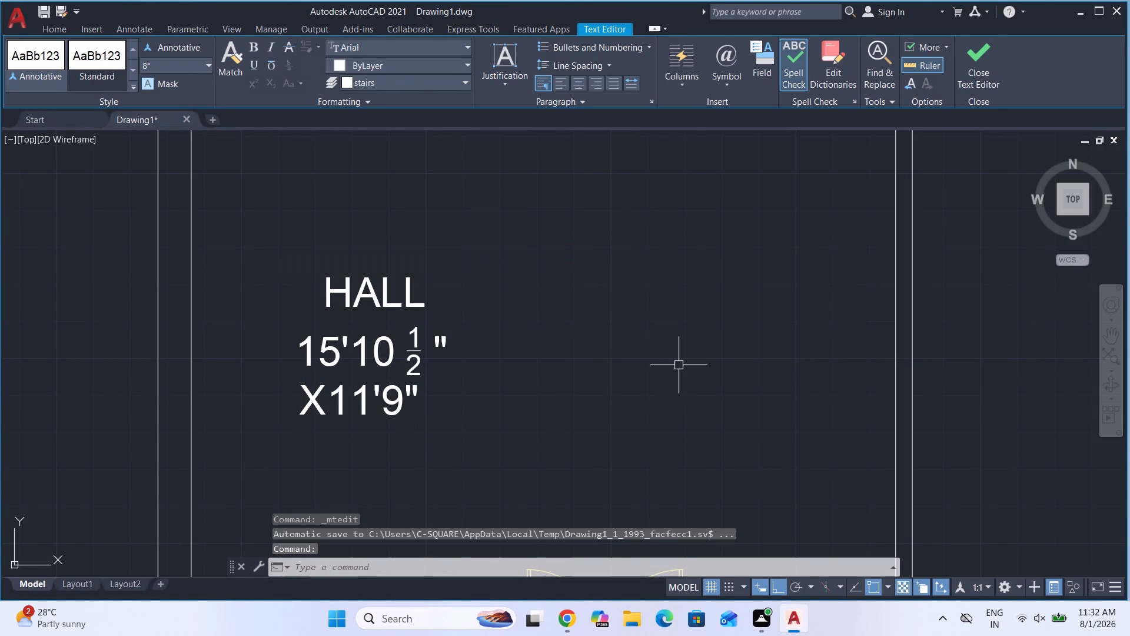
Join the HALL label's two size lines into one reading 15'10 1/2" X11'9", widening the text box to fit.
{"action": "double_click", "coordinate": [380, 359]}
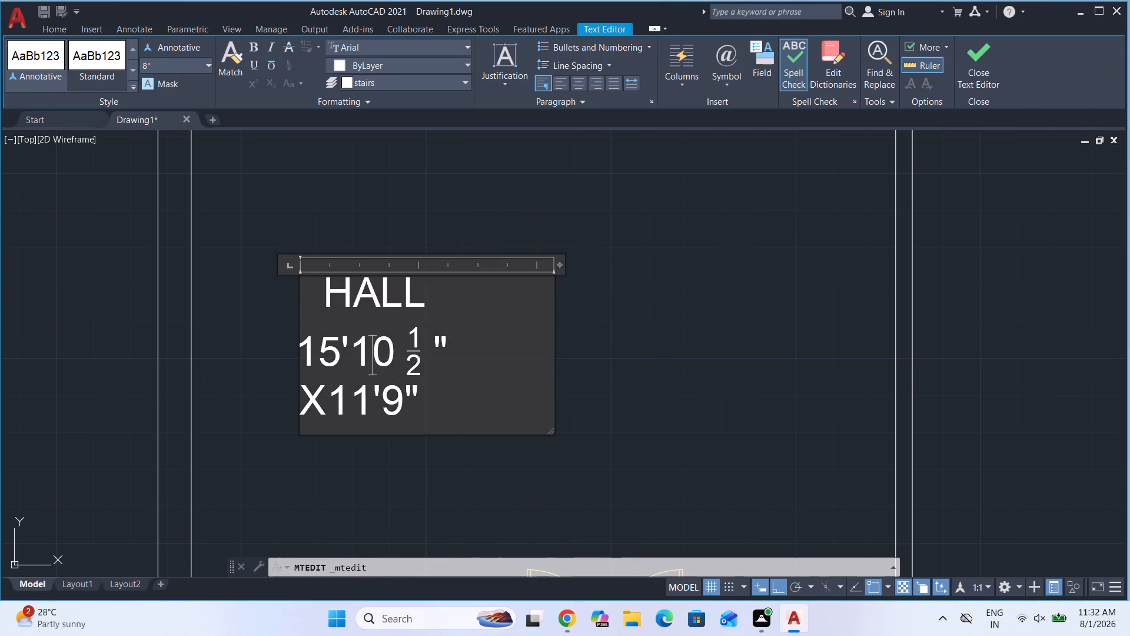
{"action": "left_click", "coordinate": [305, 392]}
{"action": "key", "text": "BackSpace"}
{"action": "key", "text": "BackSpace"}
{"action": "key", "text": "BackSpace"}
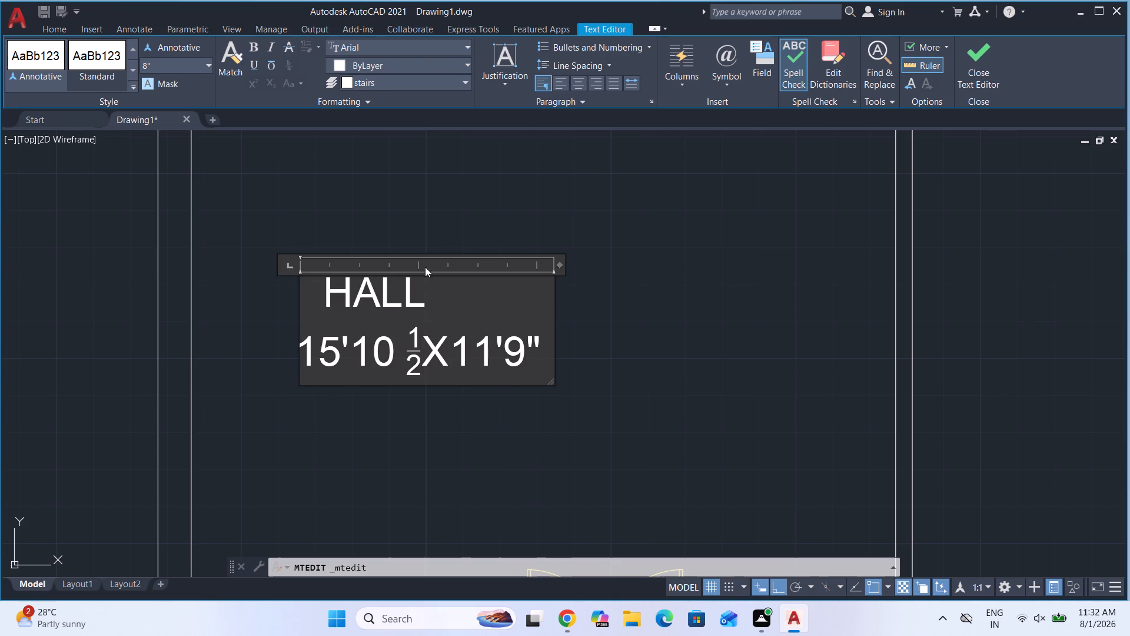
{"action": "left_click_drag", "start_coordinate": [556, 264], "coordinate": [600, 268]}
{"action": "key", "text": "space"}
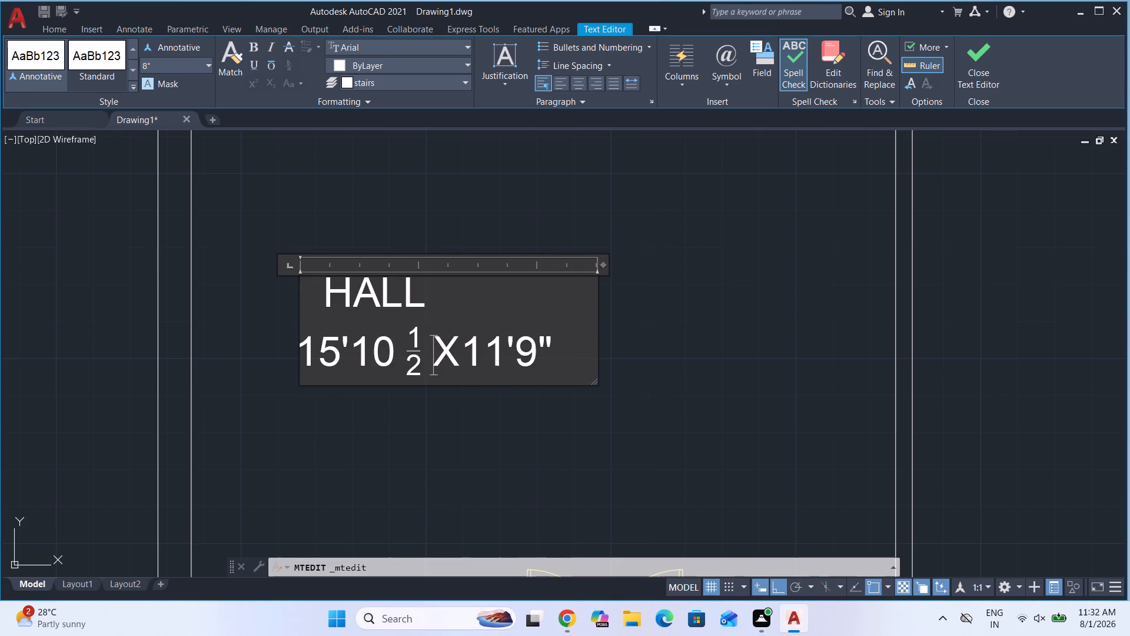
{"action": "key", "text": "shift+quotedbl"}
{"action": "key", "text": "space"}
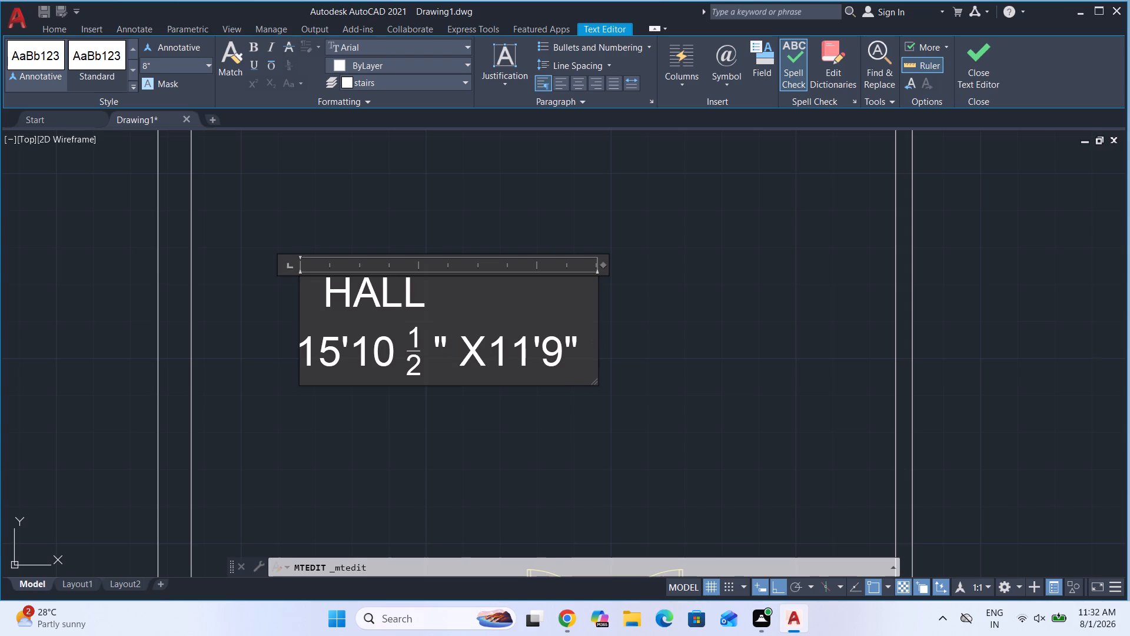
Change the second dimension in the HALL label to 13'6".
{"action": "left_click", "coordinate": [527, 350]}
{"action": "key", "text": "BackSpace"}
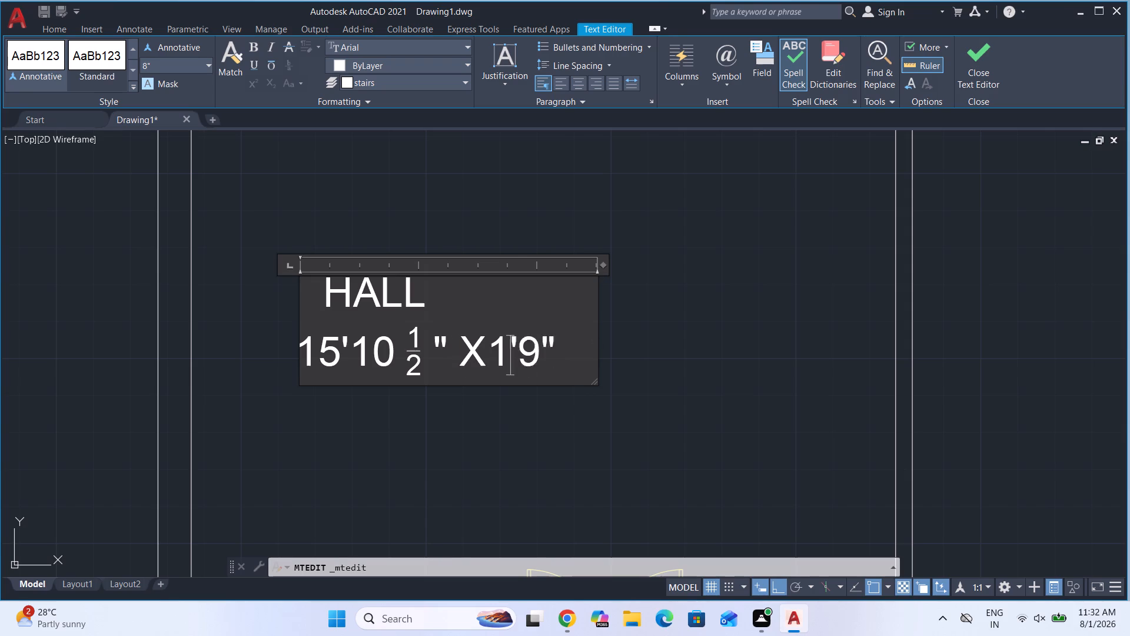
{"action": "key", "text": "BackSpace"}
{"action": "key", "text": "1"}
{"action": "key", "text": "3"}
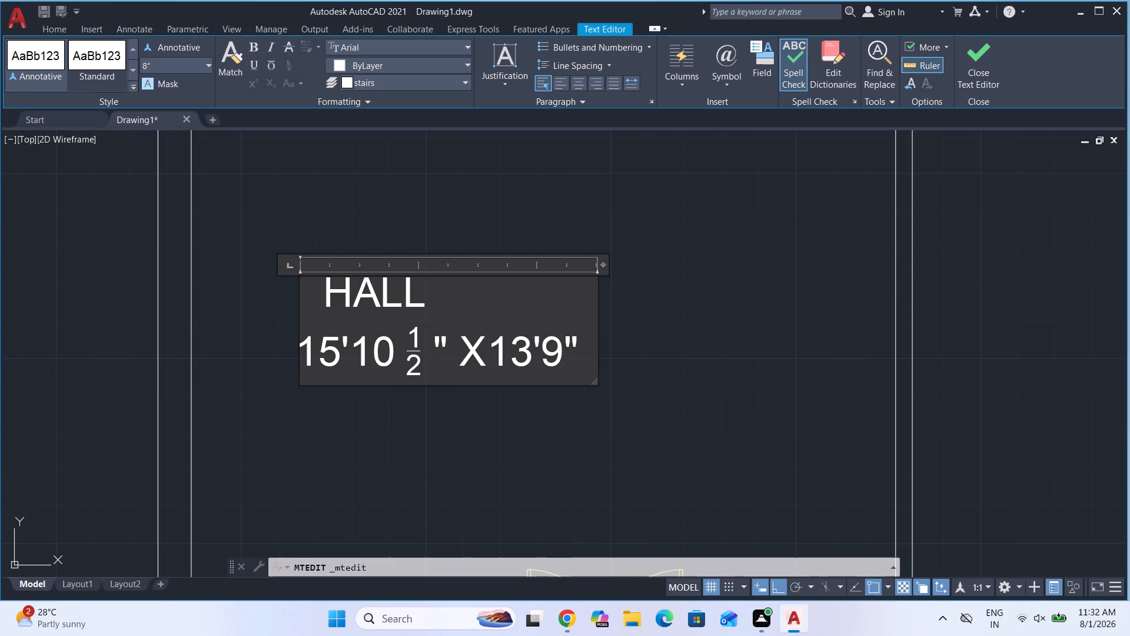
{"action": "left_click", "coordinate": [565, 347]}
{"action": "key", "text": "BackSpace"}
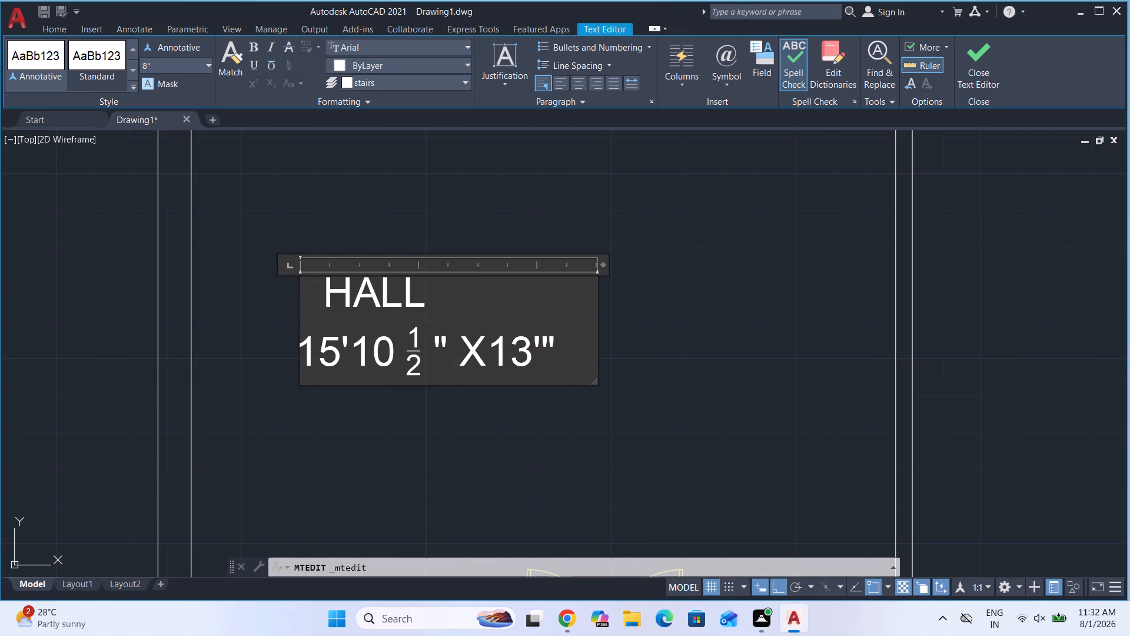
{"action": "key", "text": "6"}
{"action": "left_click", "coordinate": [682, 332]}
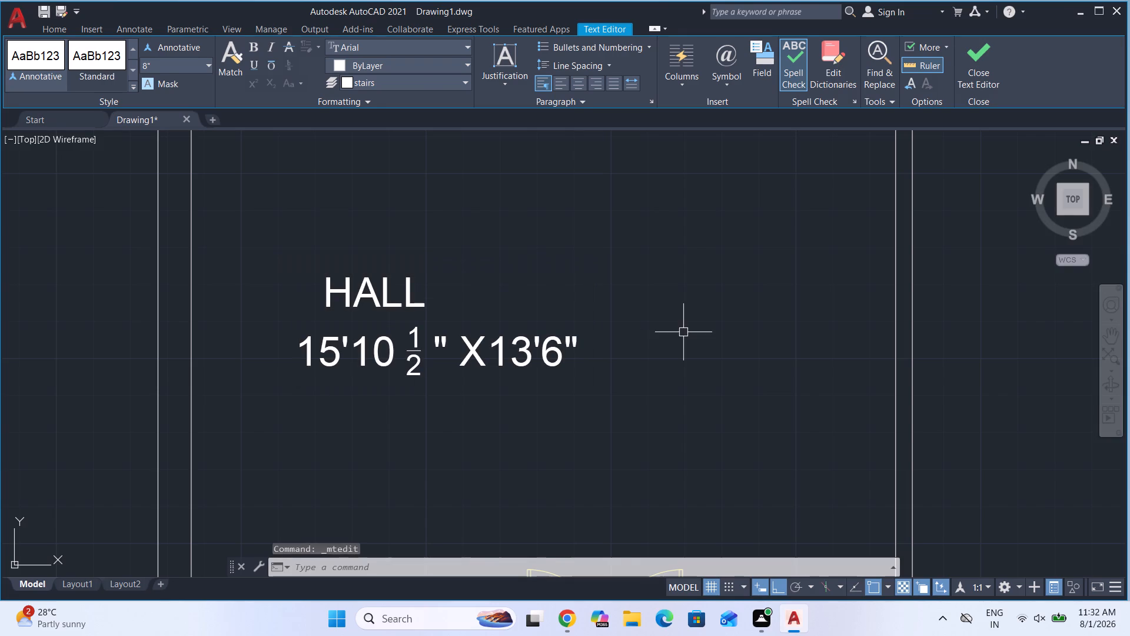
Indent the word HALL with spaces so it sits centred above its size line.
{"action": "double_click", "coordinate": [526, 352]}
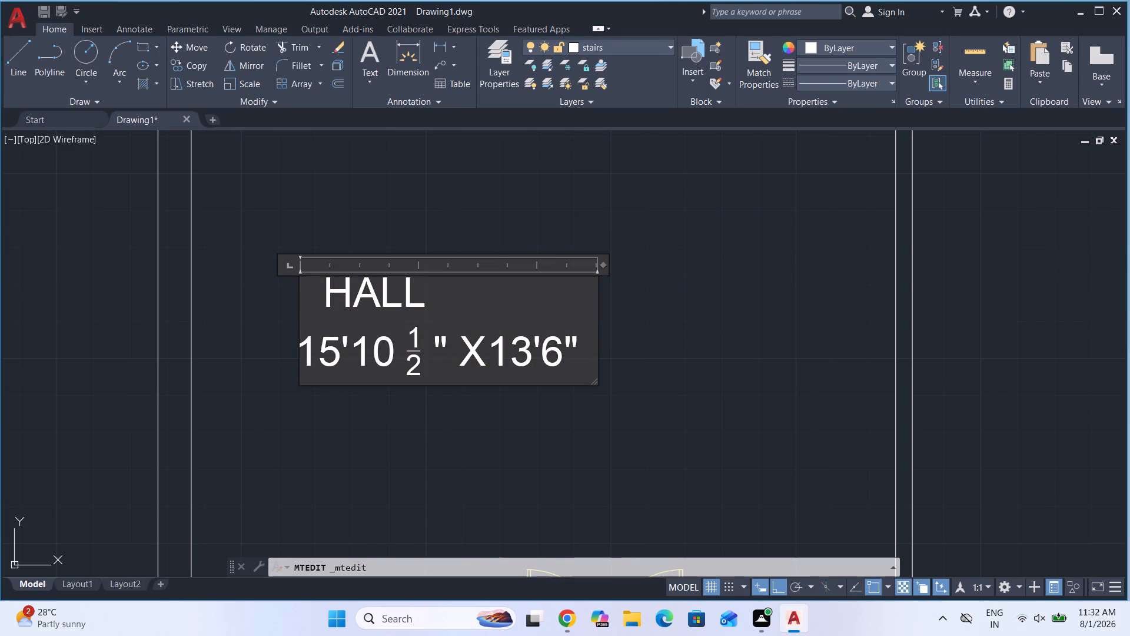
{"action": "left_click", "coordinate": [319, 292]}
{"action": "key", "text": "space"}
{"action": "key", "text": "space"}
{"action": "key", "text": "space"}
{"action": "key", "text": "space"}
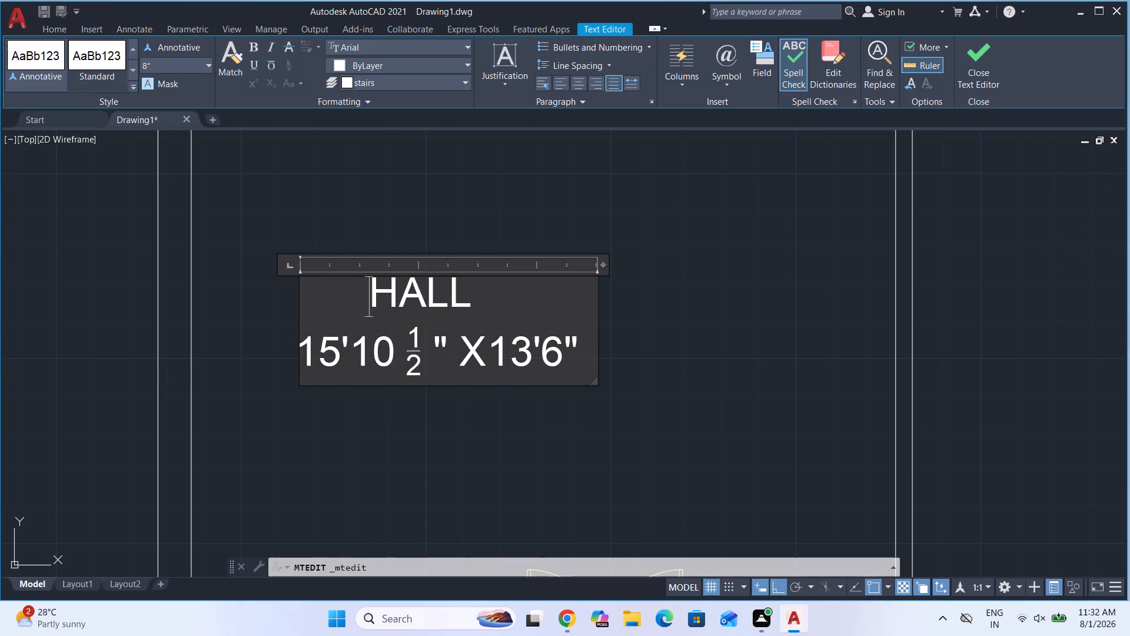
{"action": "key", "text": "space"}
{"action": "key", "text": "Escape"}
{"action": "key", "text": "Return"}
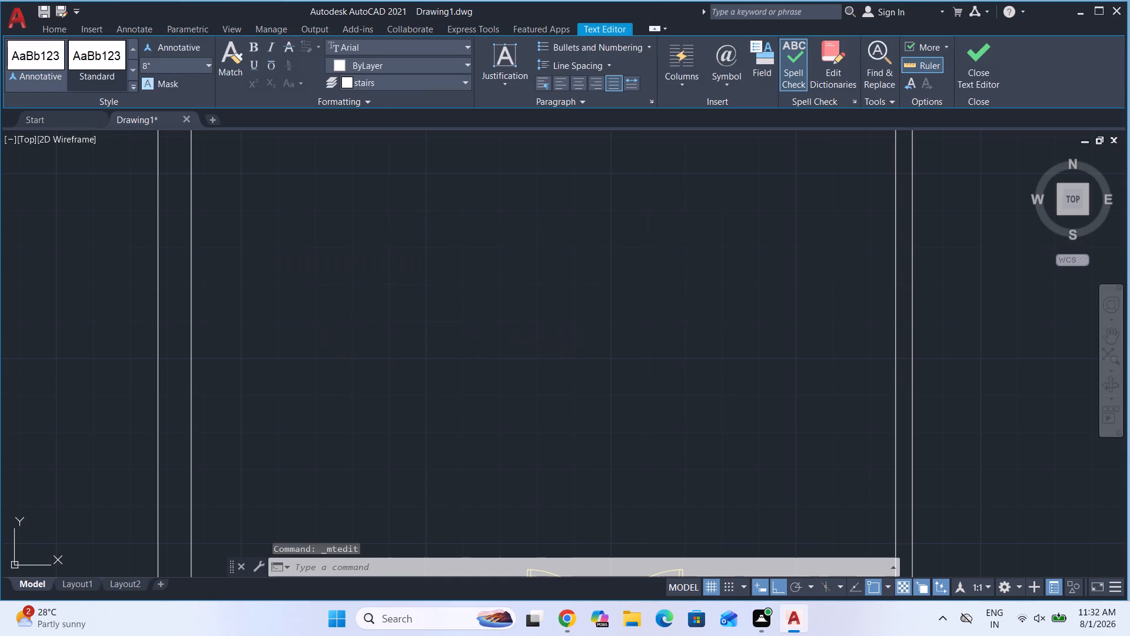
Move the HALL label about 1'-9" horizontally toward the middle of the hall.
{"action": "scroll", "coordinate": [518, 317], "scroll_direction": "down", "scroll_amount": 3}
{"action": "scroll", "coordinate": [517, 323], "scroll_direction": "up", "scroll_amount": 2}
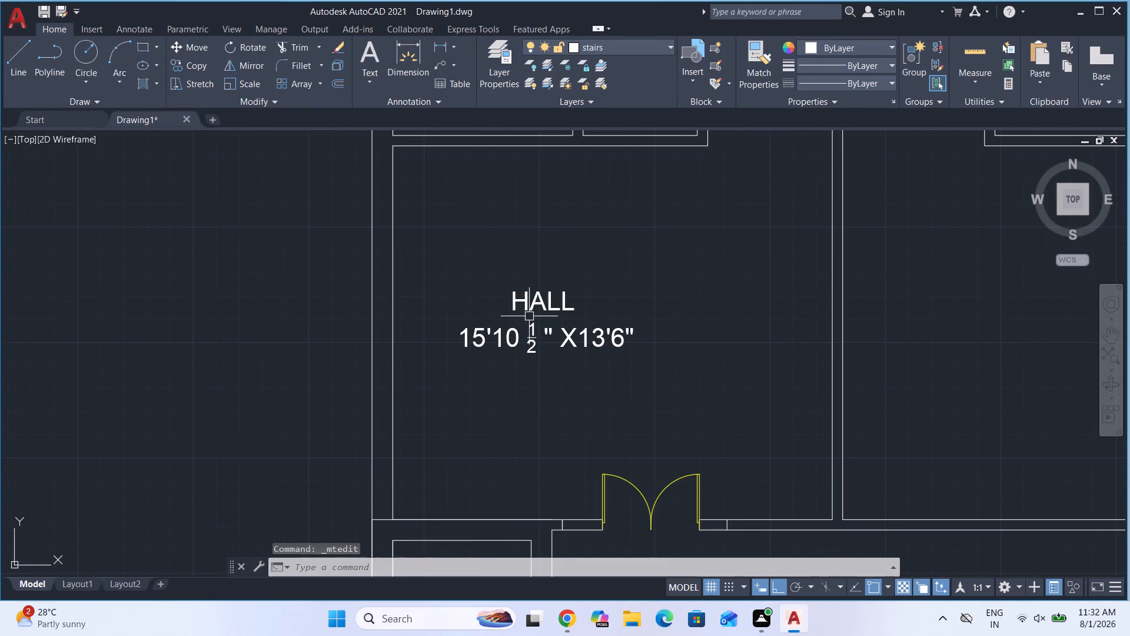
{"action": "left_click", "coordinate": [529, 316]}
{"action": "left_click", "coordinate": [513, 312]}
{"action": "left_click", "coordinate": [539, 333]}
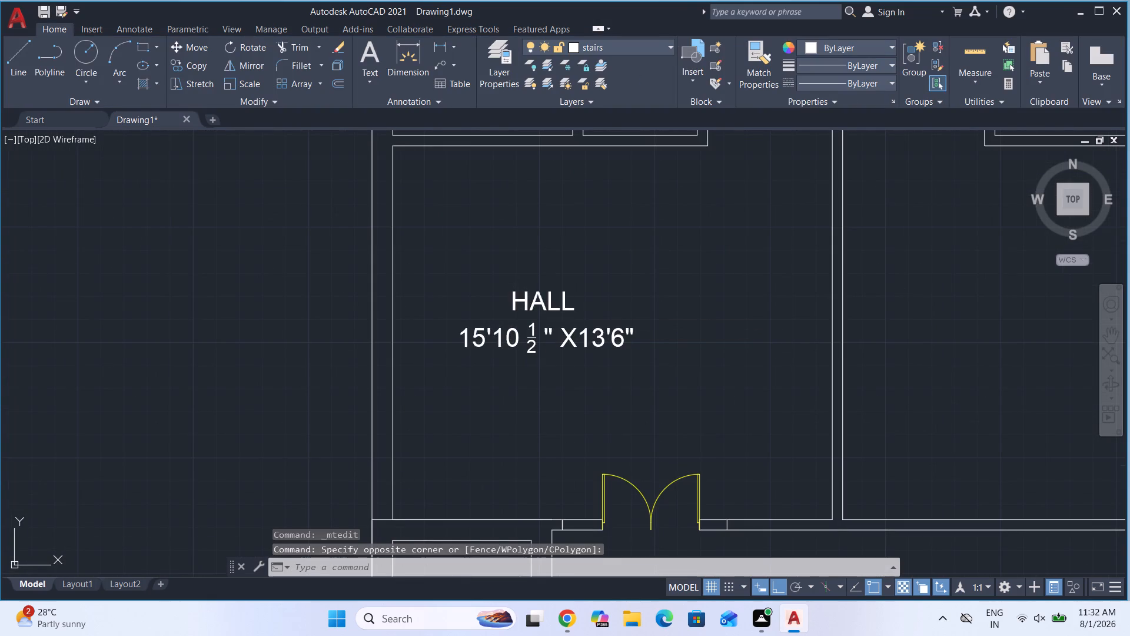
{"action": "key", "text": "m"}
{"action": "key", "text": "Return"}
{"action": "left_click", "coordinate": [537, 329]}
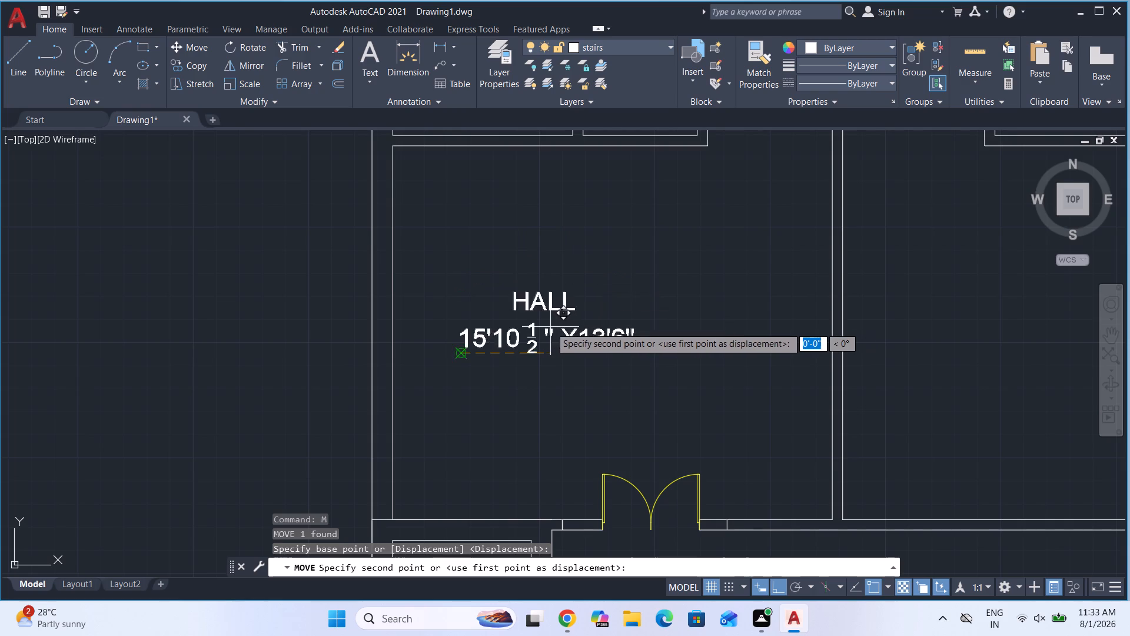
{"action": "left_click", "coordinate": [545, 326]}
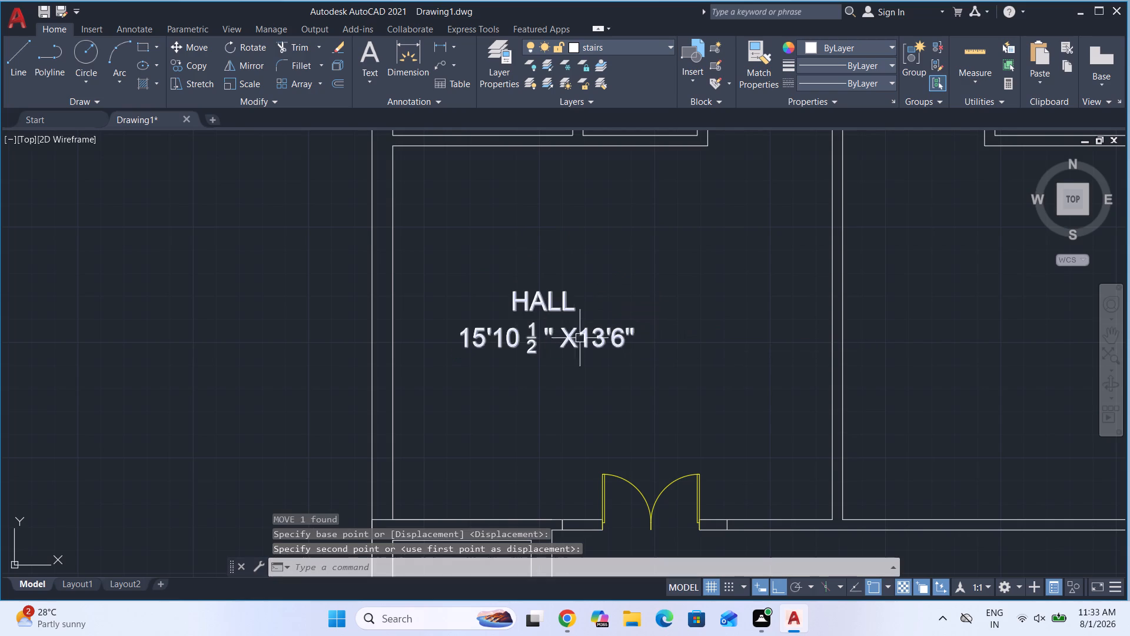
{"action": "left_click", "coordinate": [583, 340]}
{"action": "scroll", "coordinate": [525, 400], "scroll_direction": "down", "scroll_amount": 1}
{"action": "key", "text": "m"}
{"action": "key", "text": "Return"}
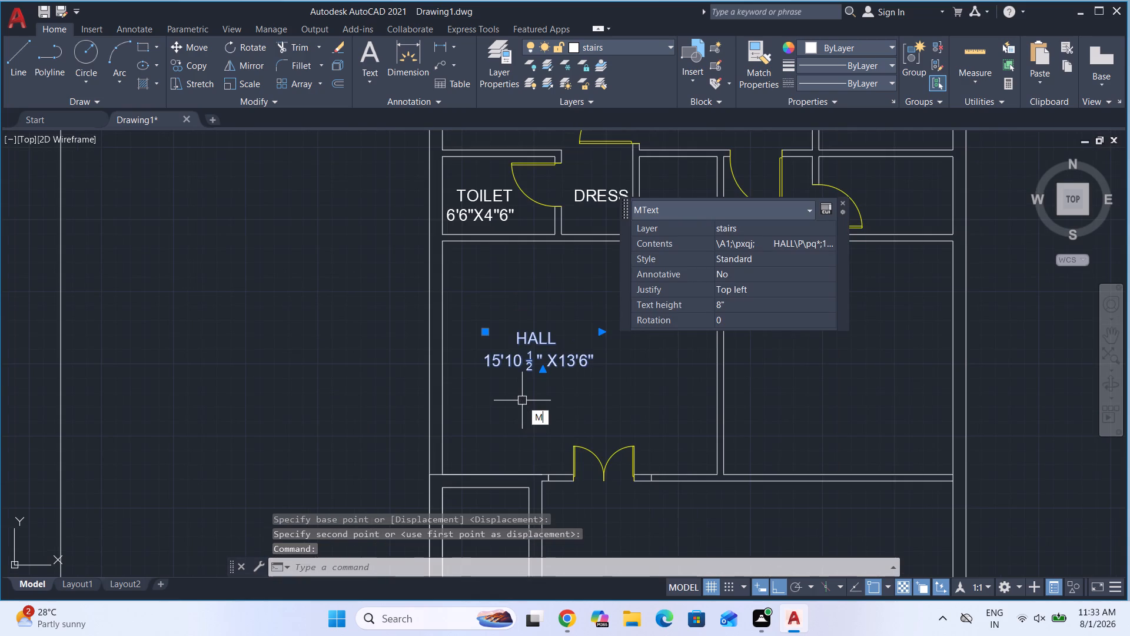
{"action": "left_click", "coordinate": [537, 382]}
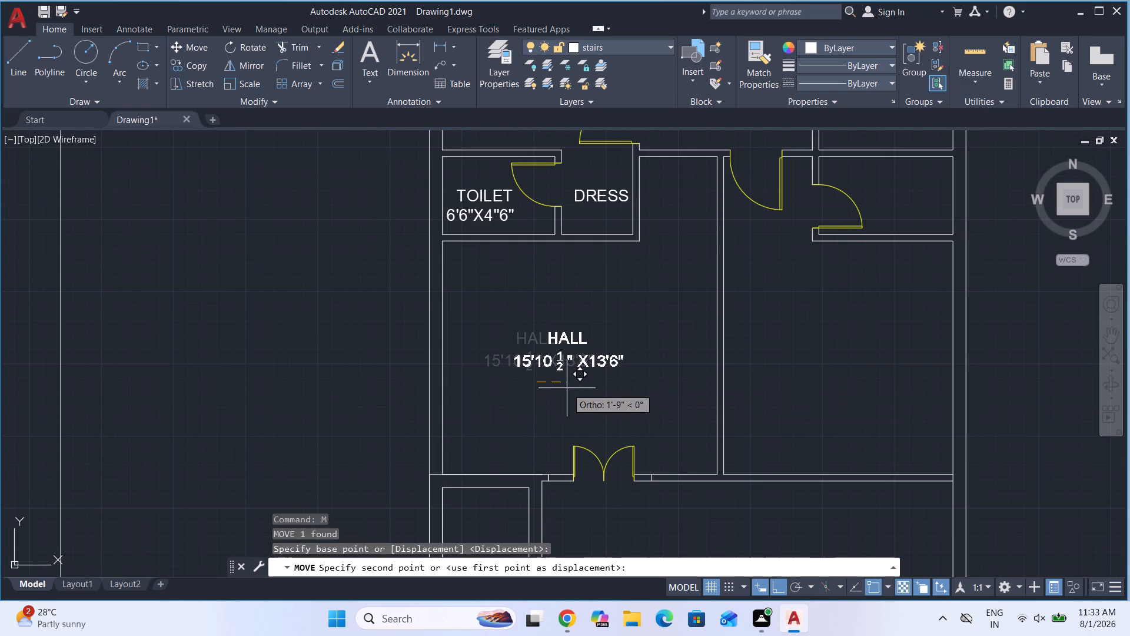
{"action": "left_click", "coordinate": [567, 388]}
{"action": "scroll", "coordinate": [533, 399], "scroll_direction": "down", "scroll_amount": 1}
{"action": "key", "text": "Escape"}
Add the multiline text "4' W WASH/ BALCONY" inside the narrow space along the top edge of the floor plan.
{"action": "scroll", "coordinate": [531, 398], "scroll_direction": "down", "scroll_amount": 2}
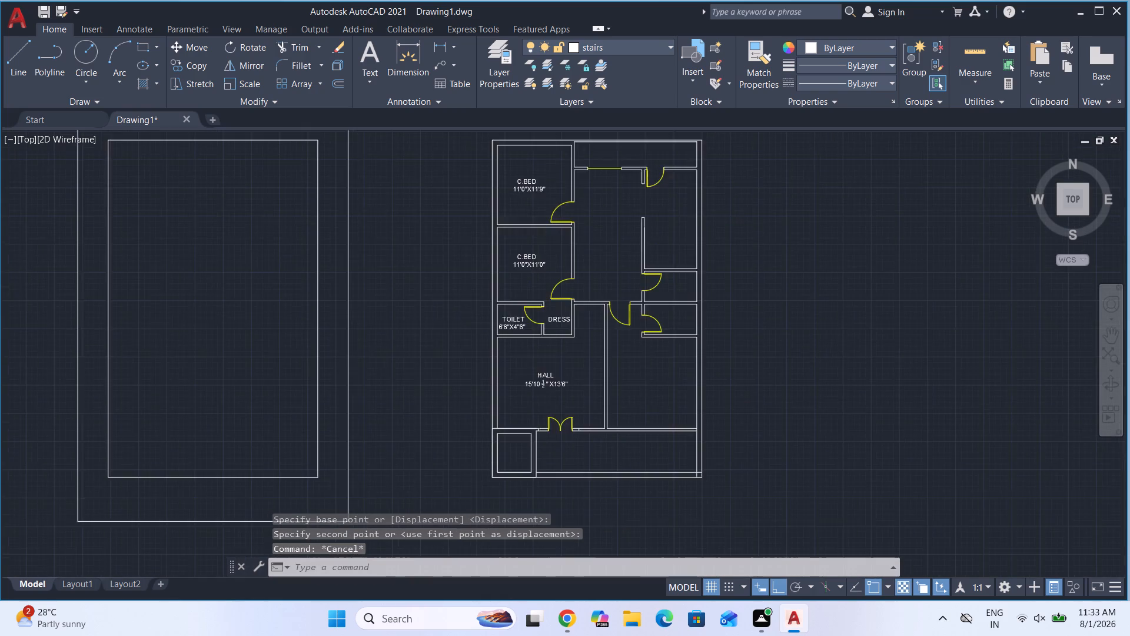
{"action": "scroll", "coordinate": [582, 404], "scroll_direction": "up", "scroll_amount": 2}
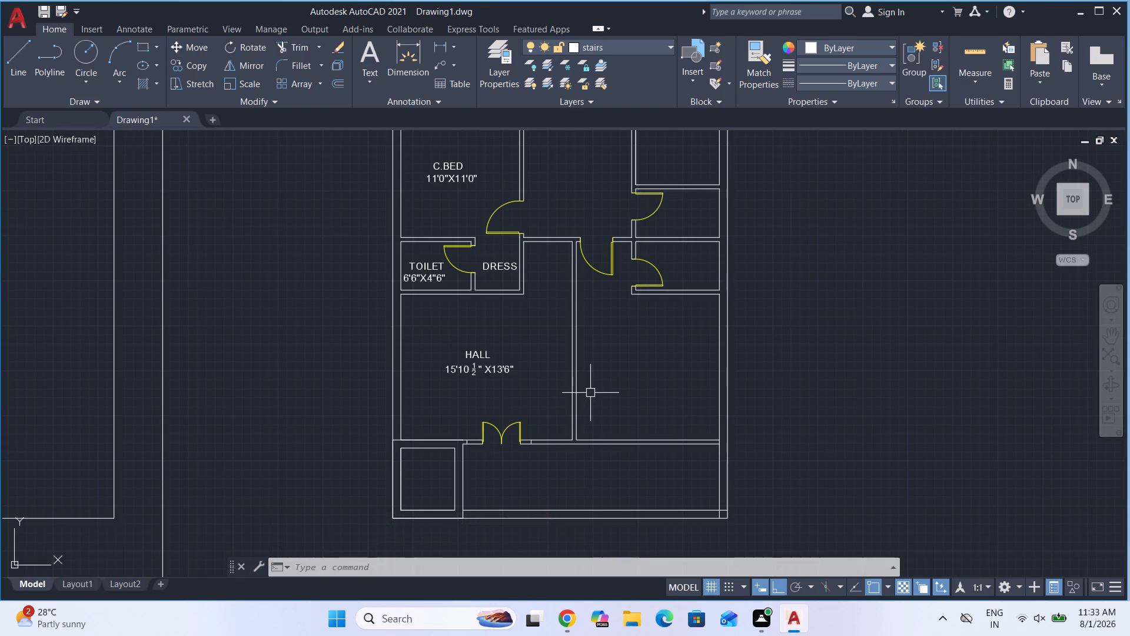
{"action": "scroll", "coordinate": [512, 371], "scroll_direction": "down", "scroll_amount": 1}
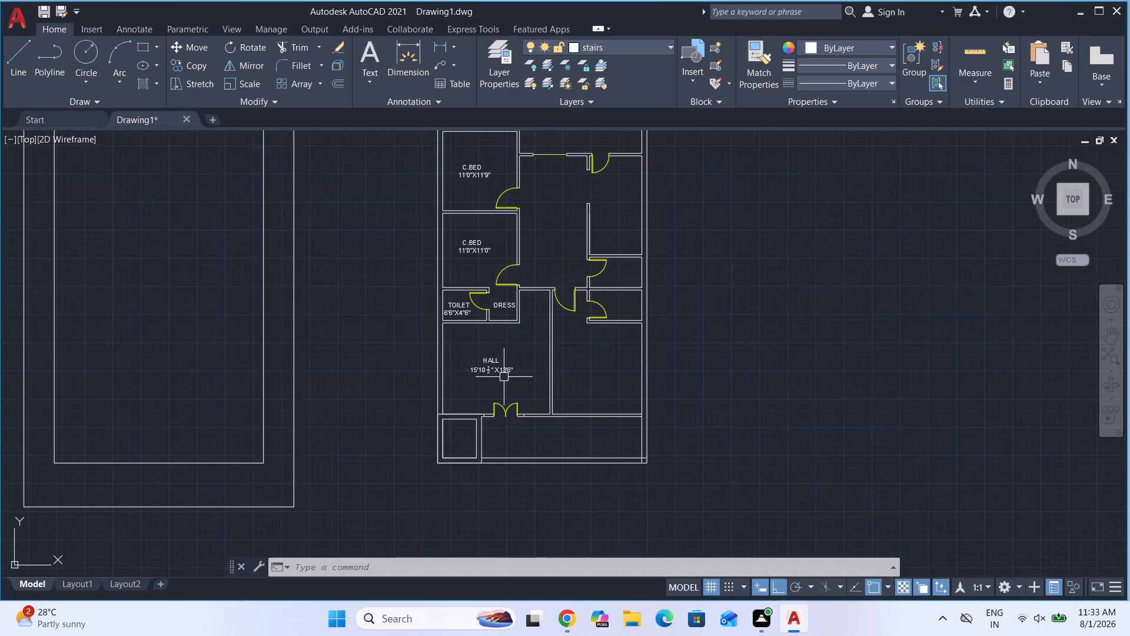
{"action": "scroll", "coordinate": [504, 377], "scroll_direction": "down", "scroll_amount": 1}
{"action": "scroll", "coordinate": [545, 227], "scroll_direction": "up", "scroll_amount": 3}
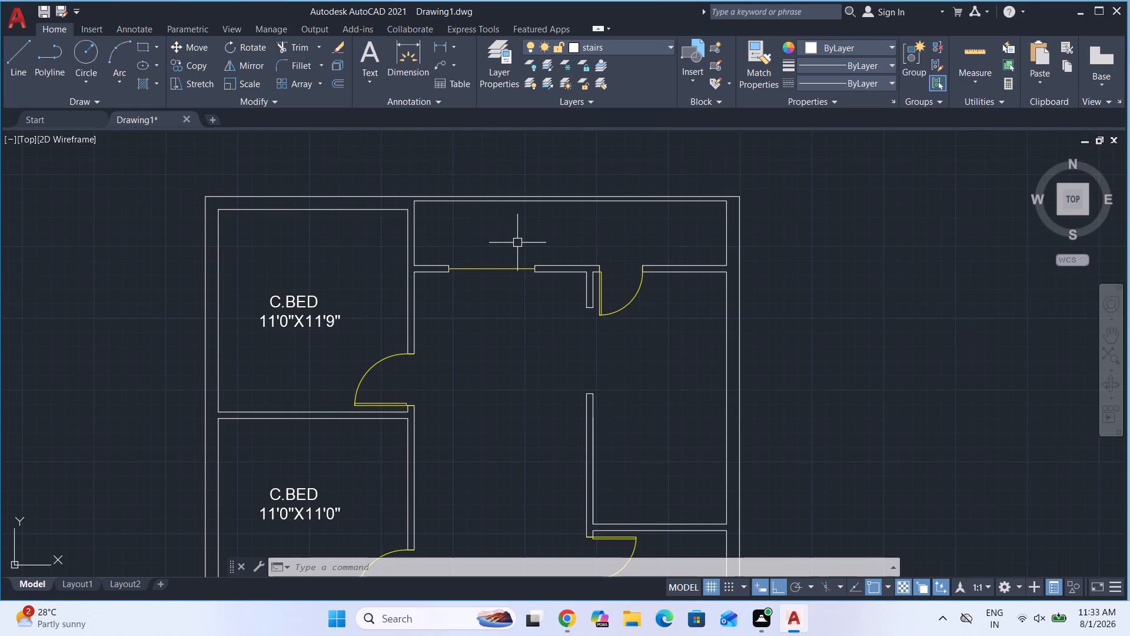
{"action": "type", "text": "MT"}
{"action": "key", "text": "Return"}
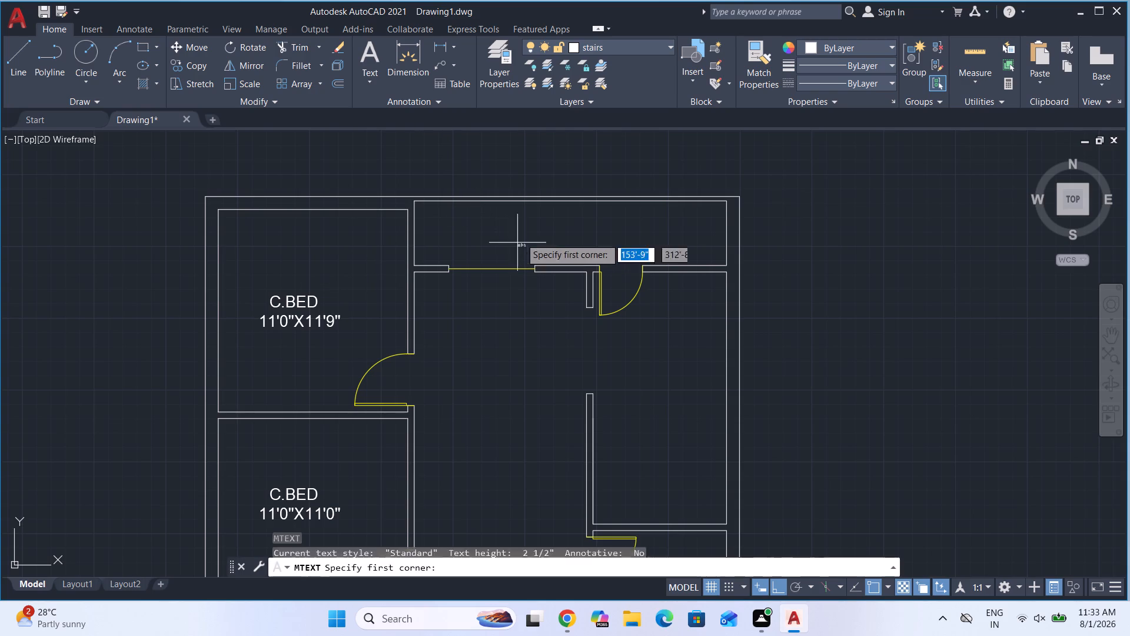
{"action": "left_click", "coordinate": [524, 224]}
{"action": "left_click", "coordinate": [580, 228]}
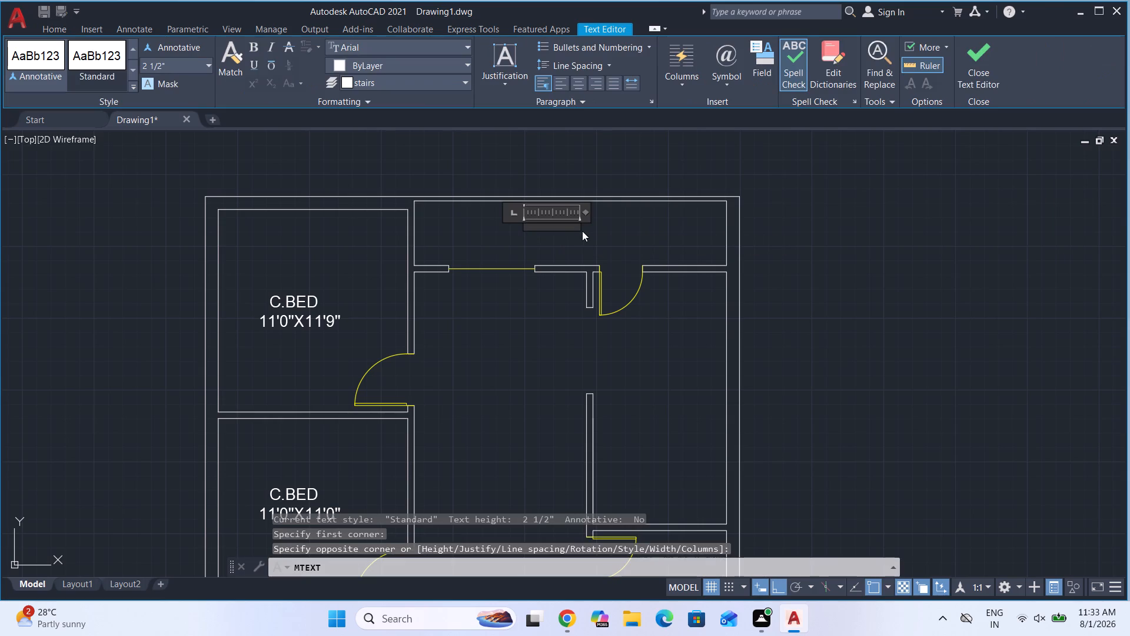
{"action": "type", "text": "4'"}
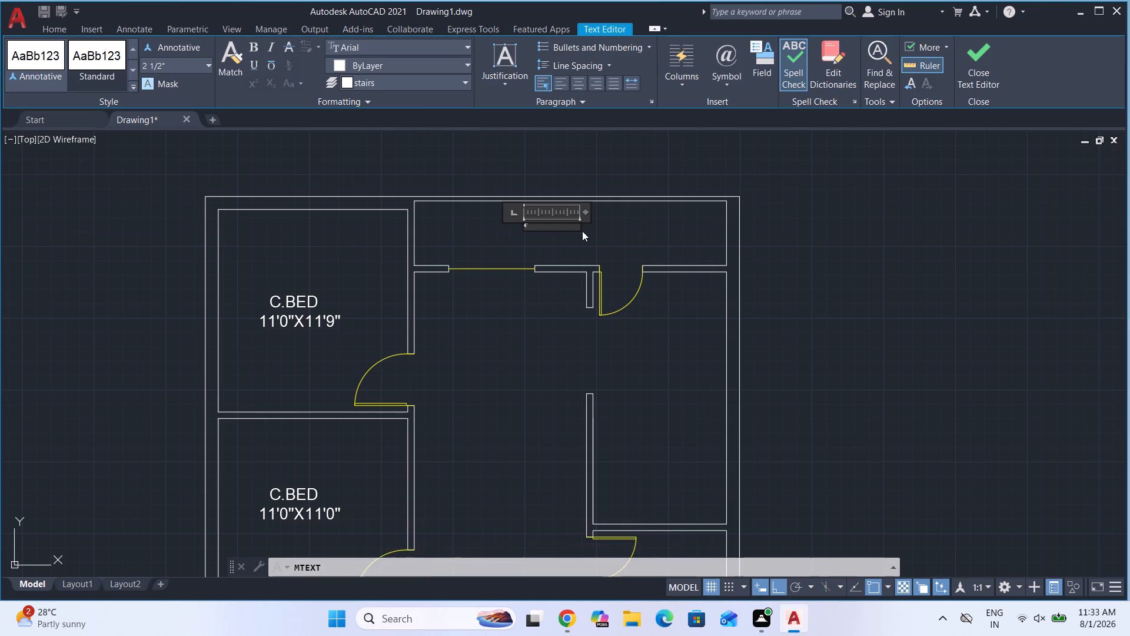
{"action": "scroll", "coordinate": [549, 210], "scroll_direction": "up", "scroll_amount": 4}
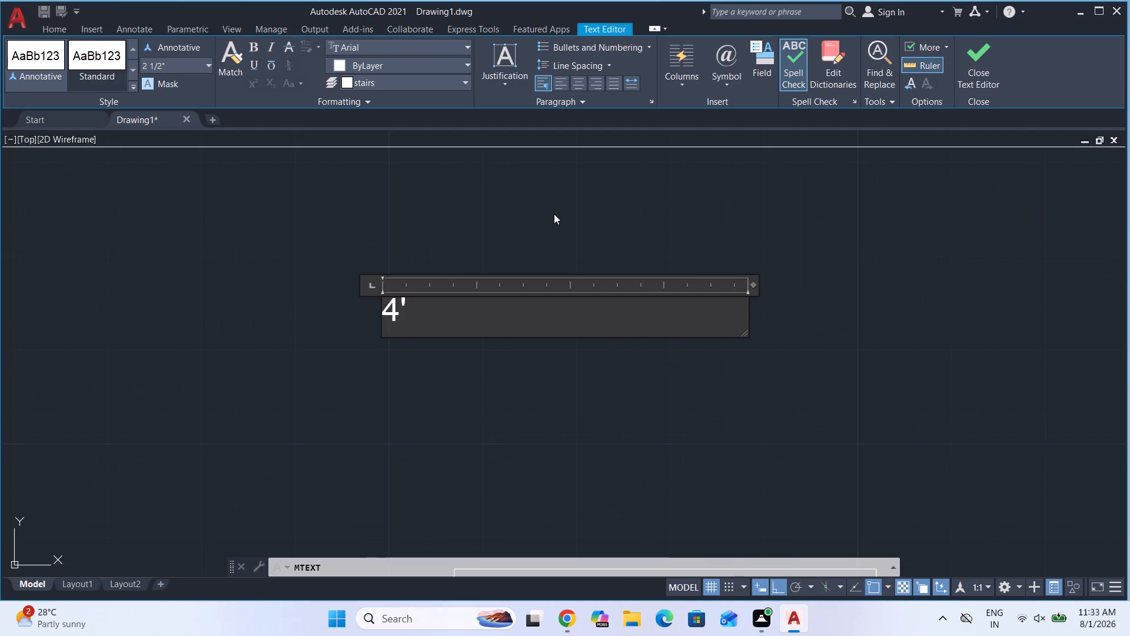
{"action": "key", "text": "space"}
{"action": "type", "text": "W"}
{"action": "key", "text": "space"}
{"action": "type", "text": "WAS"}
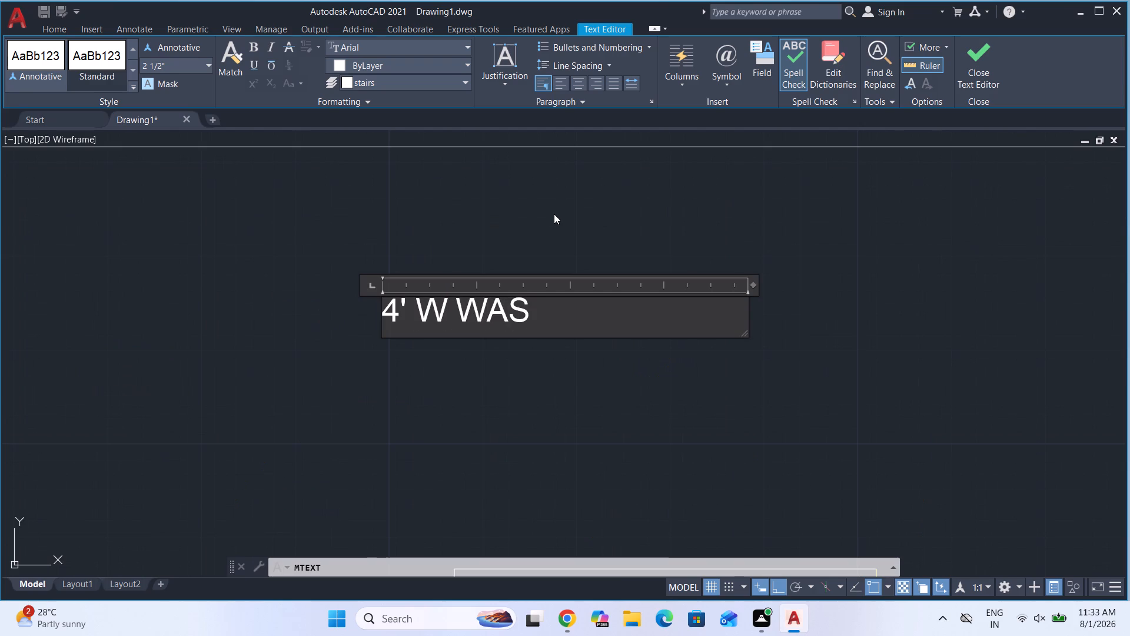
{"action": "key", "text": "h"}
{"action": "key", "text": "slash"}
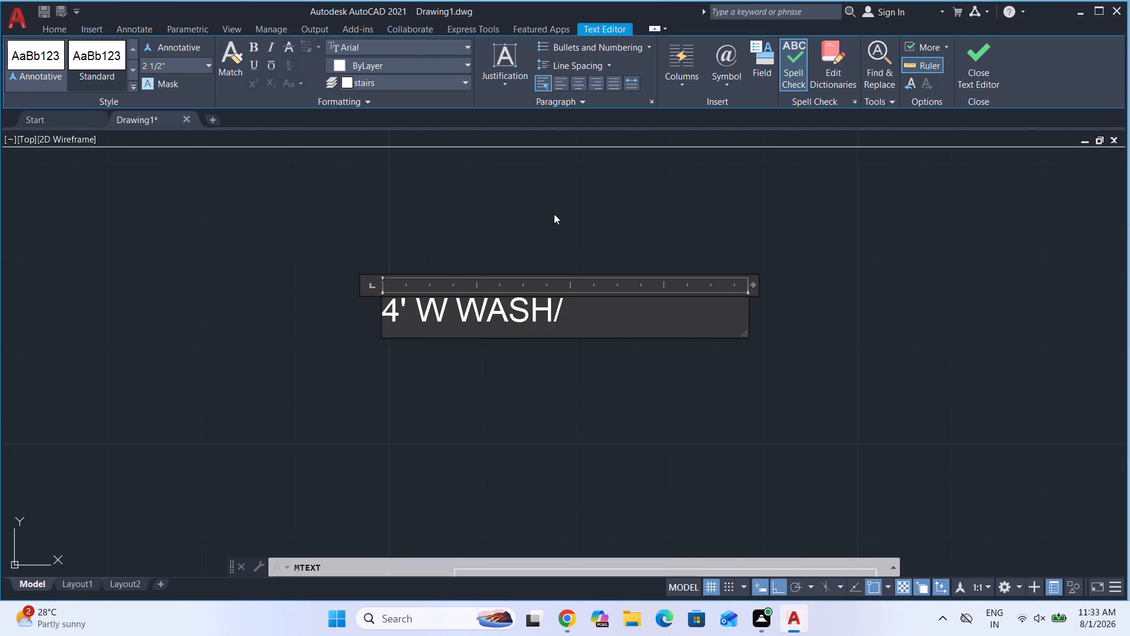
{"action": "key", "text": "space"}
{"action": "type", "text": "BALCONY"}
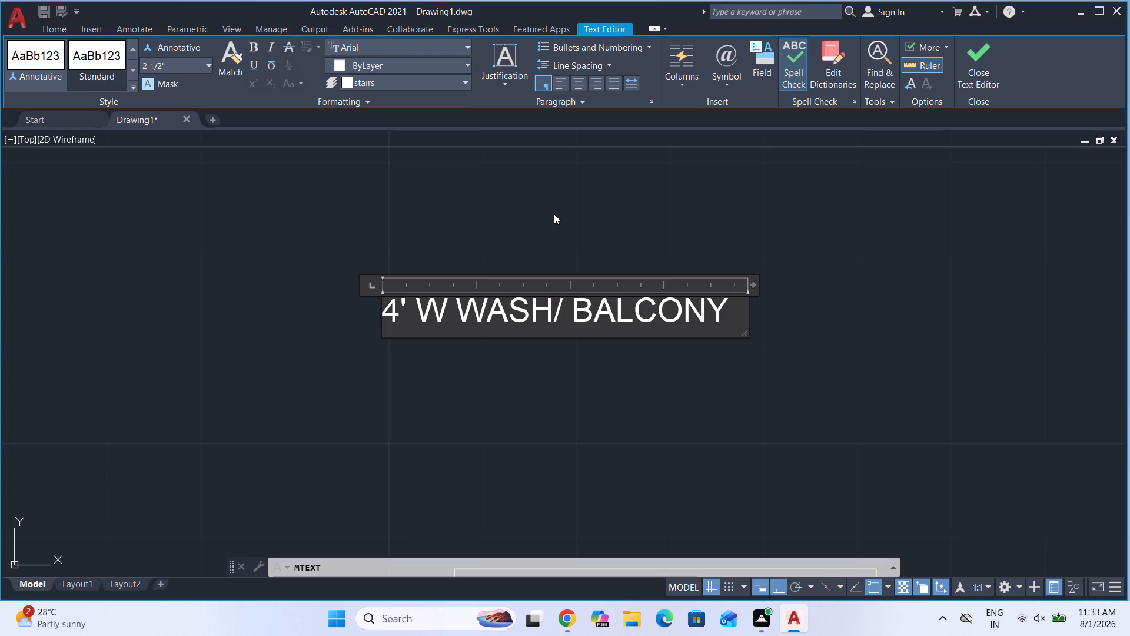
{"action": "key", "text": "Escape"}
{"action": "key", "text": "Return"}
{"action": "scroll", "coordinate": [562, 213], "scroll_direction": "down", "scroll_amount": 4}
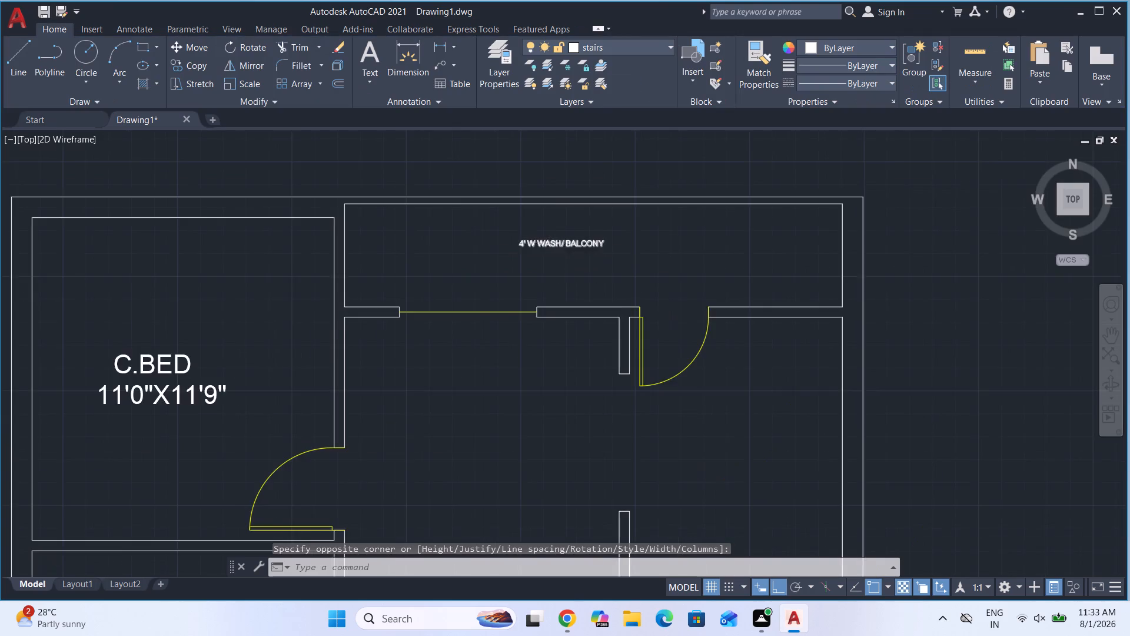
Match the 4' W WASH/ BALCONY label's text properties to the 11'0"X11'9" C.BED label.
{"action": "key", "text": "m"}
{"action": "key", "text": "a"}
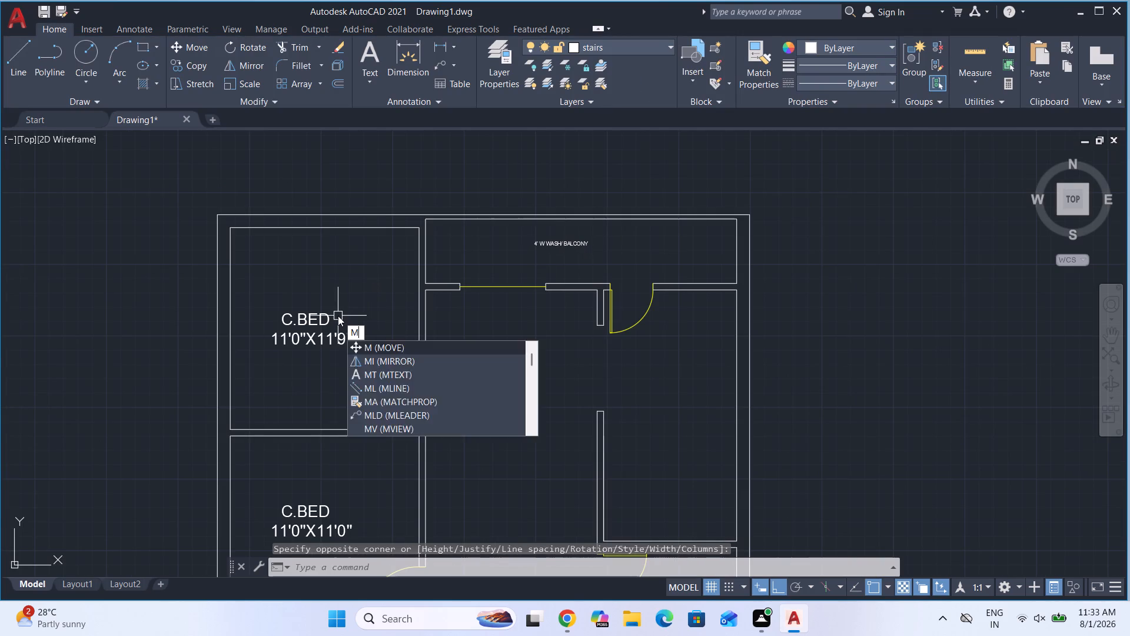
{"action": "key", "text": "Return"}
{"action": "left_click", "coordinate": [323, 323]}
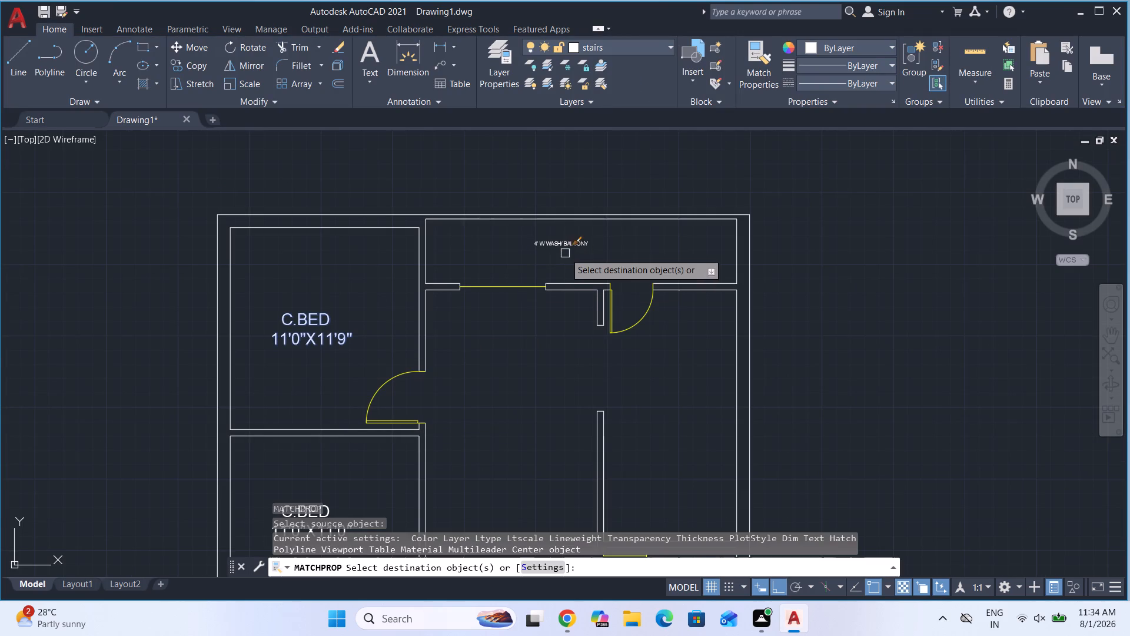
{"action": "left_click", "coordinate": [564, 250]}
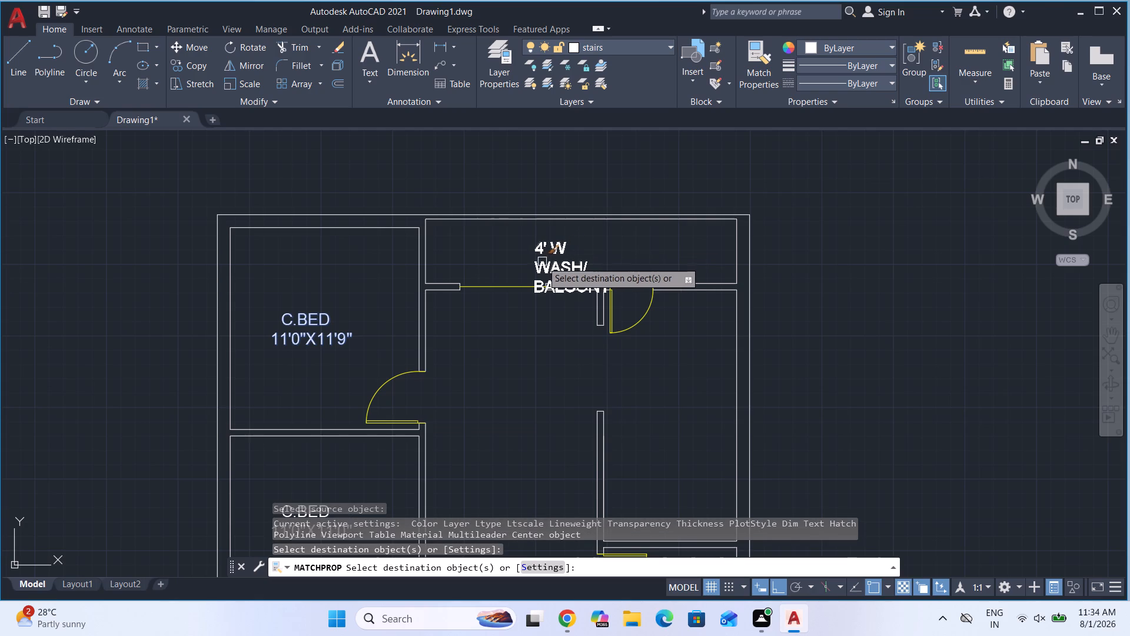
{"action": "key", "text": "Escape"}
Widen the text box of the 4' W WASH/ BALCONY label so that its text fits on one line.
{"action": "double_click", "coordinate": [553, 267]}
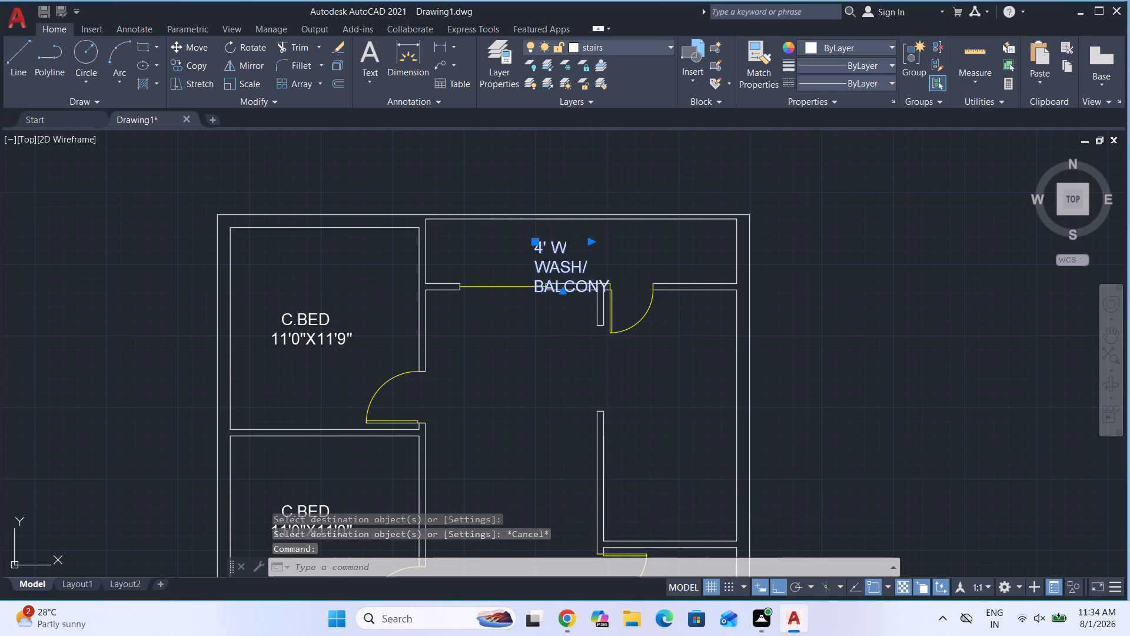
{"action": "left_click_drag", "start_coordinate": [597, 232], "coordinate": [614, 232]}
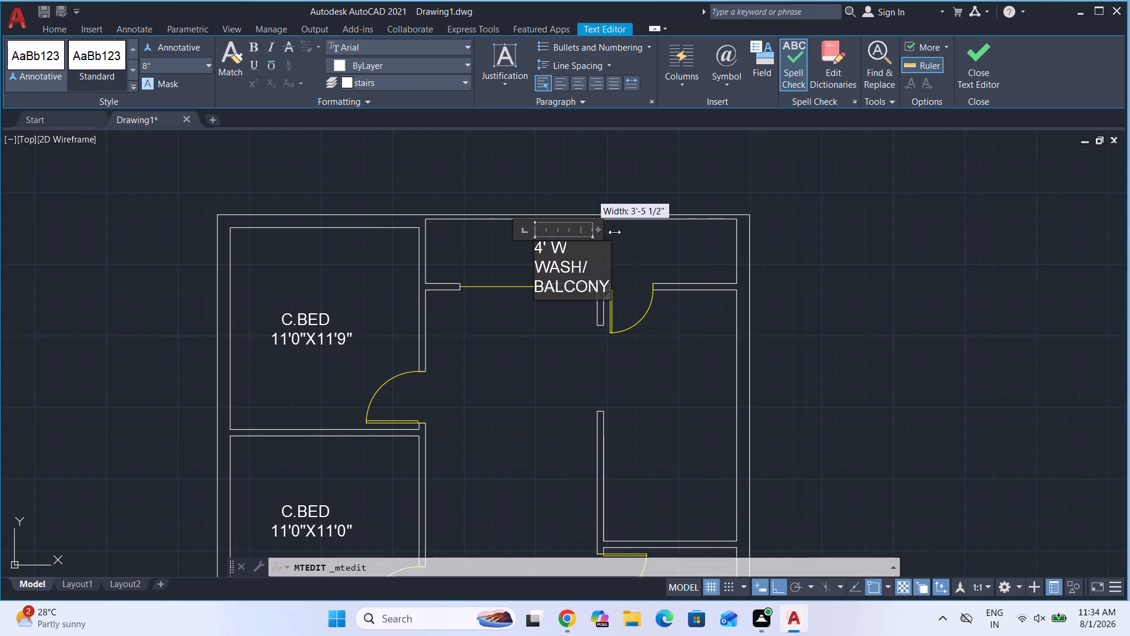
{"action": "left_click_drag", "start_coordinate": [614, 232], "coordinate": [714, 234]}
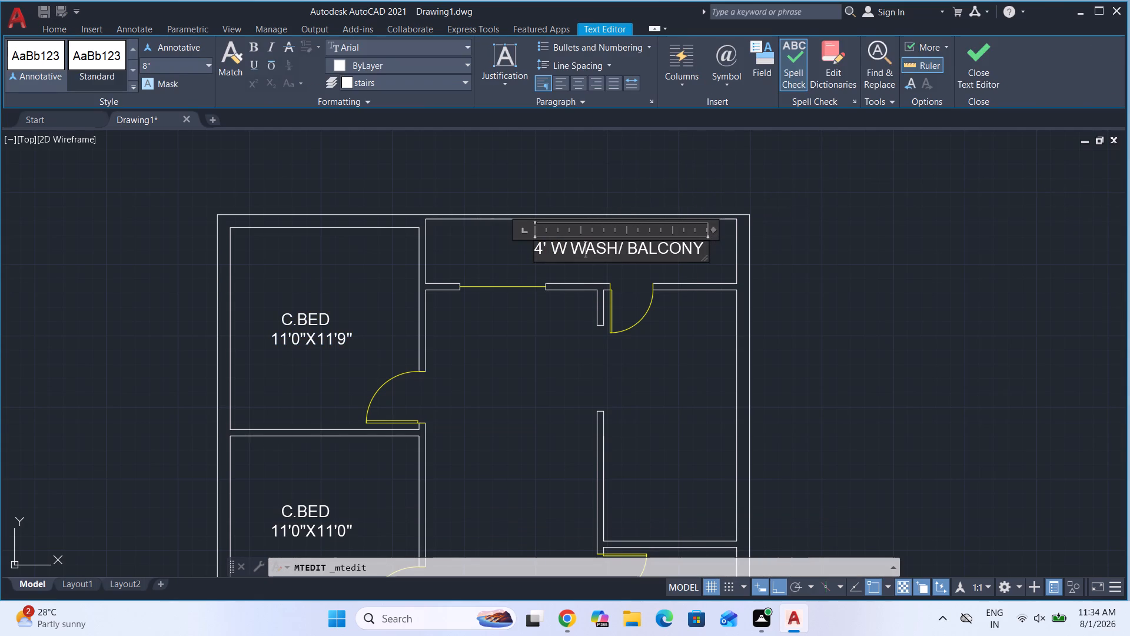
{"action": "left_click", "coordinate": [507, 257]}
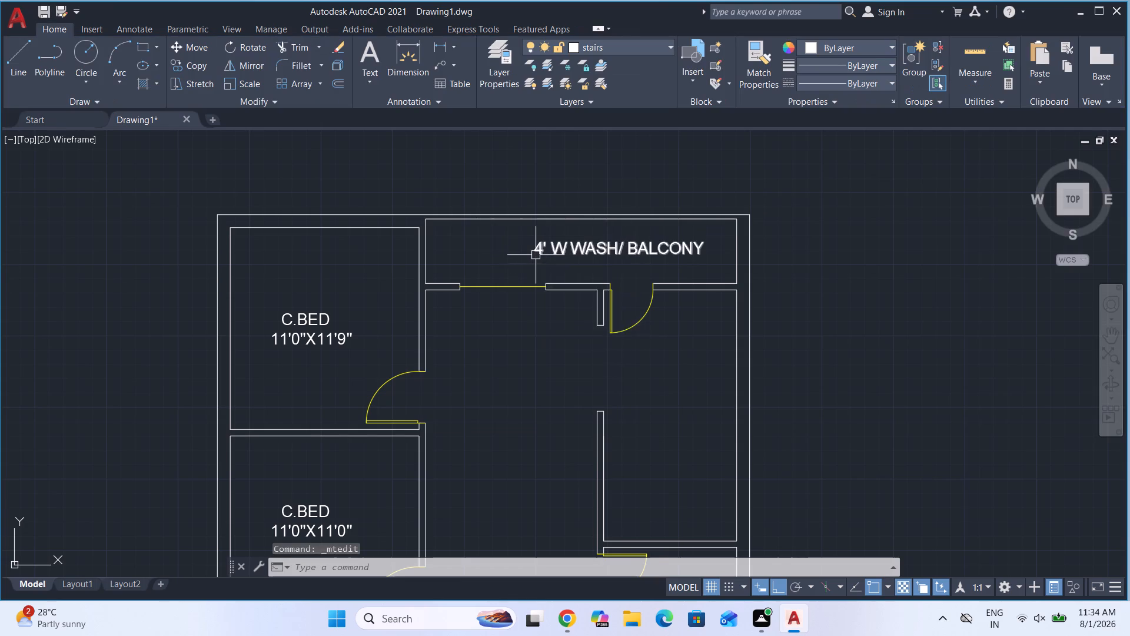
Measure the width and length of the open central room between the bedrooms and the rooms opposite with Quick measure.
{"action": "scroll", "coordinate": [527, 256], "scroll_direction": "down", "scroll_amount": 1}
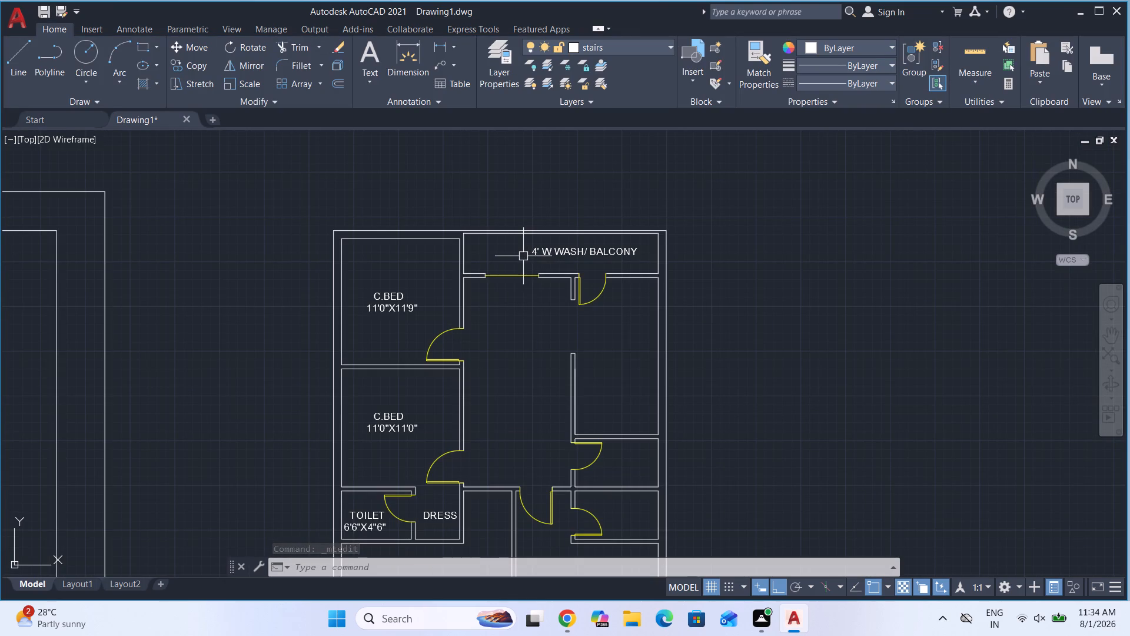
{"action": "scroll", "coordinate": [517, 244], "scroll_direction": "down", "scroll_amount": 1}
{"action": "scroll", "coordinate": [539, 306], "scroll_direction": "up", "scroll_amount": 1}
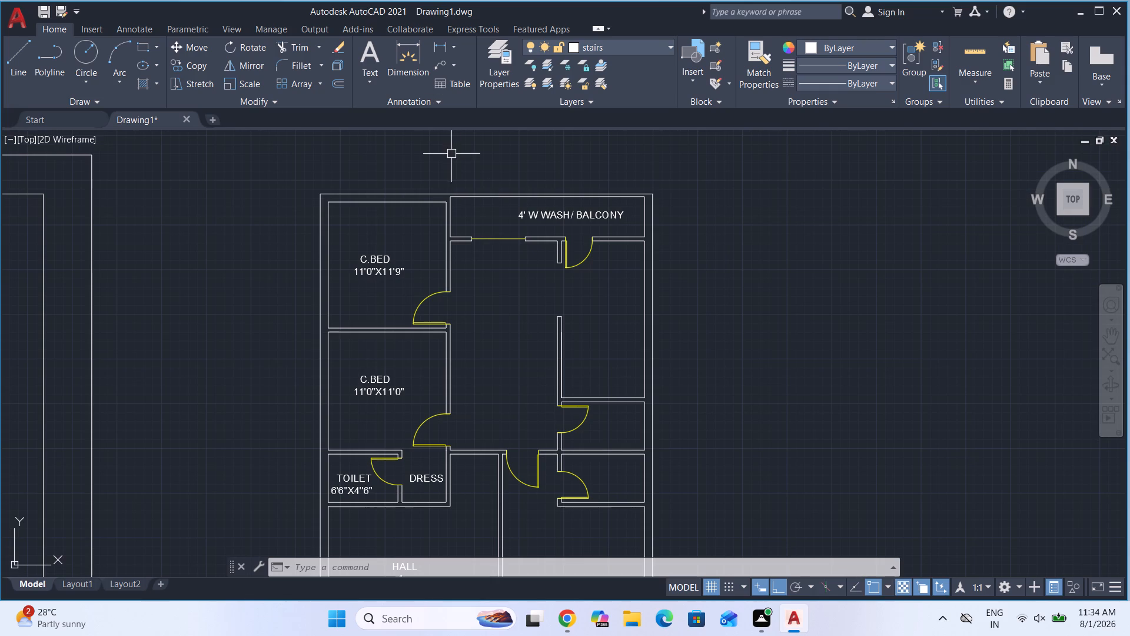
{"action": "left_click", "coordinate": [978, 74]}
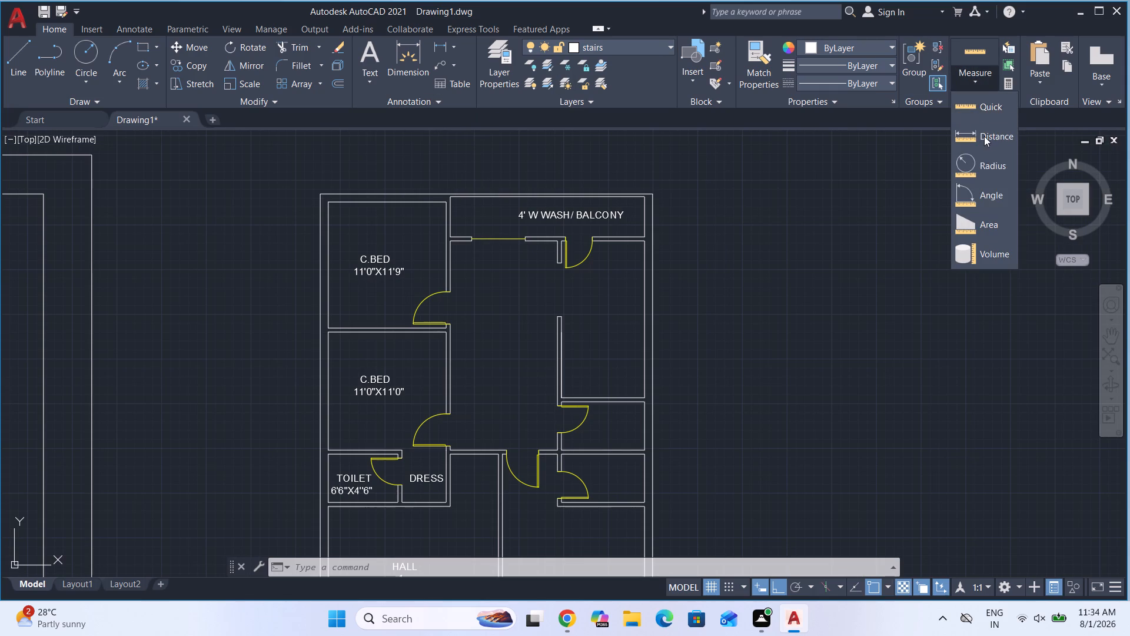
{"action": "left_click", "coordinate": [976, 106]}
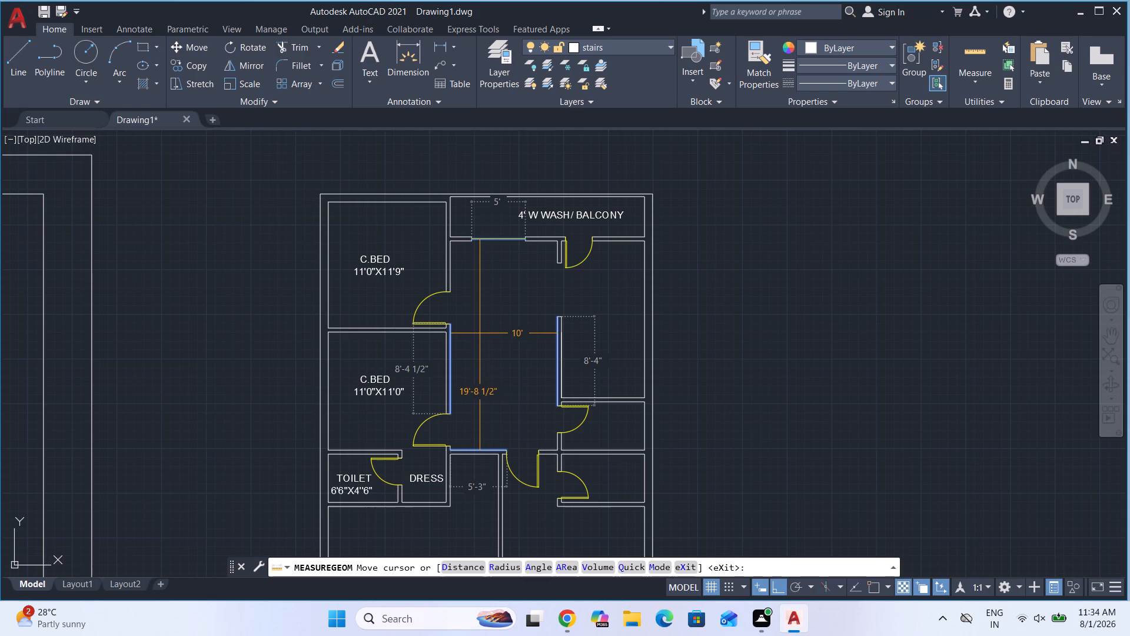
{"action": "key", "text": "Escape"}
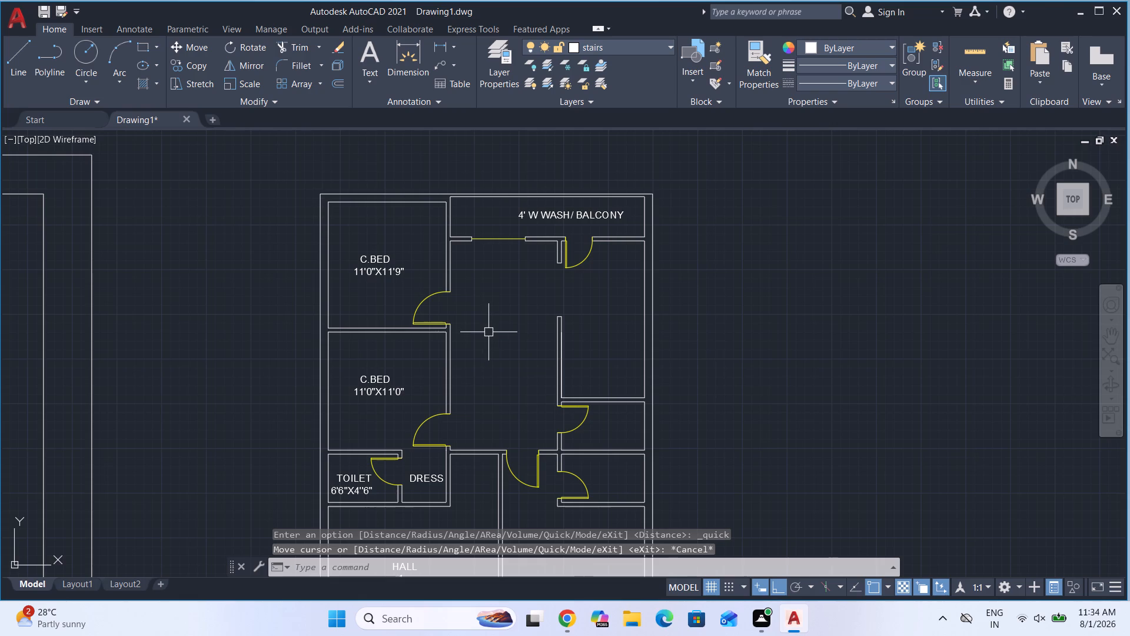
Add multiline text reading DINNING in the open central room beside the two C.BED rooms.
{"action": "type", "text": "MT"}
{"action": "key", "text": "Return"}
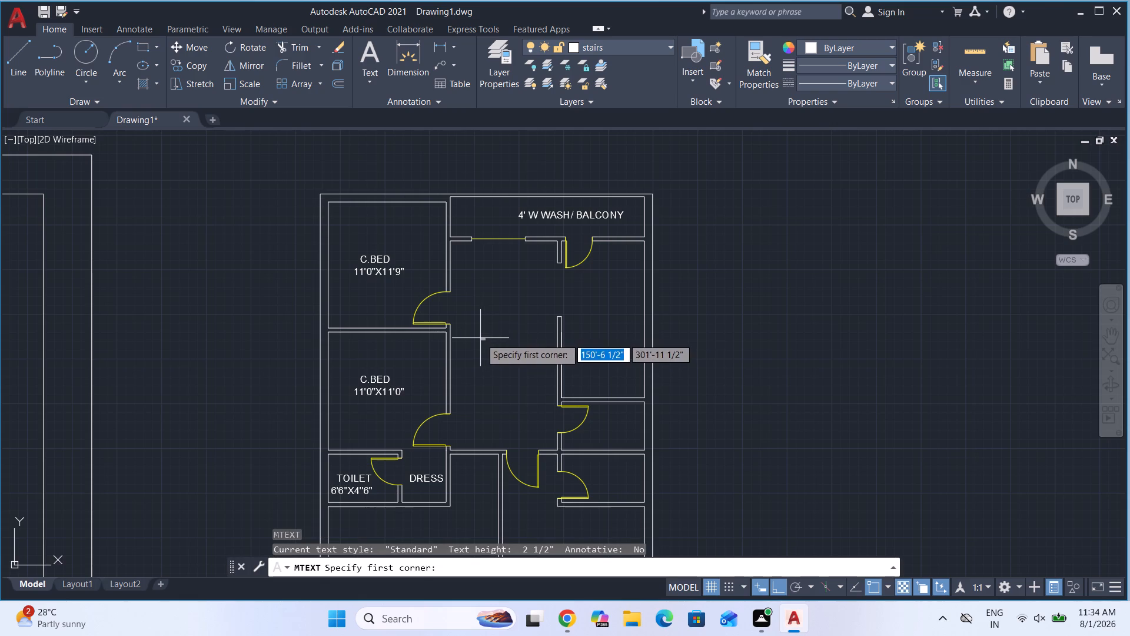
{"action": "left_click", "coordinate": [480, 337]}
{"action": "left_click", "coordinate": [510, 346]}
{"action": "scroll", "coordinate": [498, 345], "scroll_direction": "up", "scroll_amount": 2}
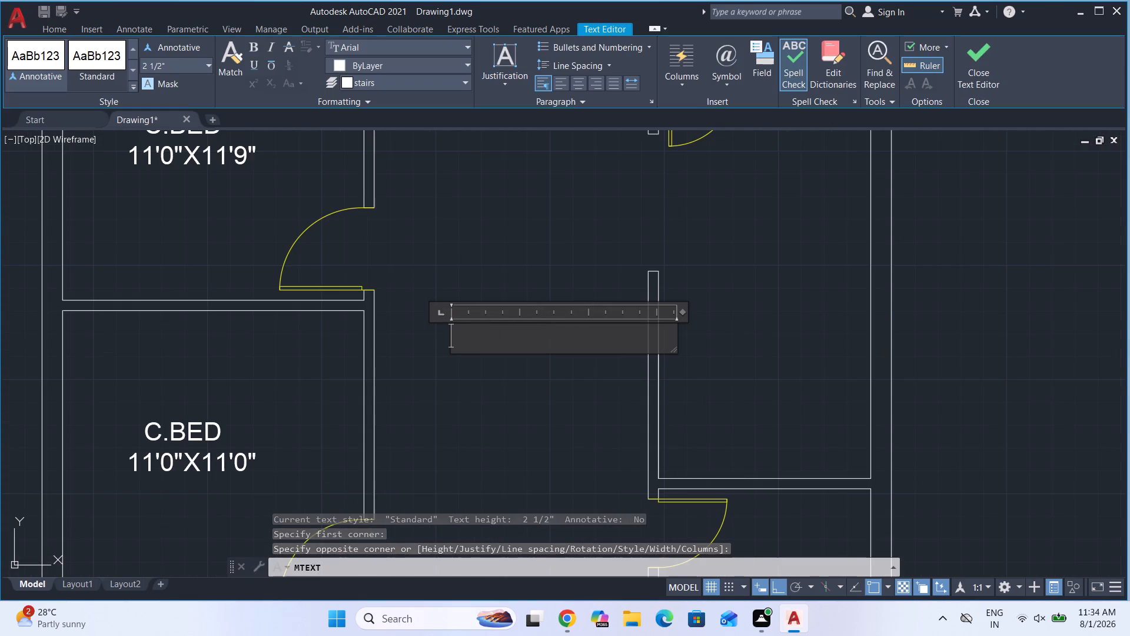
{"action": "type", "text": "DIM"}
{"action": "key", "text": "BackSpace"}
{"action": "type", "text": "NNIB"}
{"action": "key", "text": "BackSpace"}
{"action": "type", "text": "NG"}
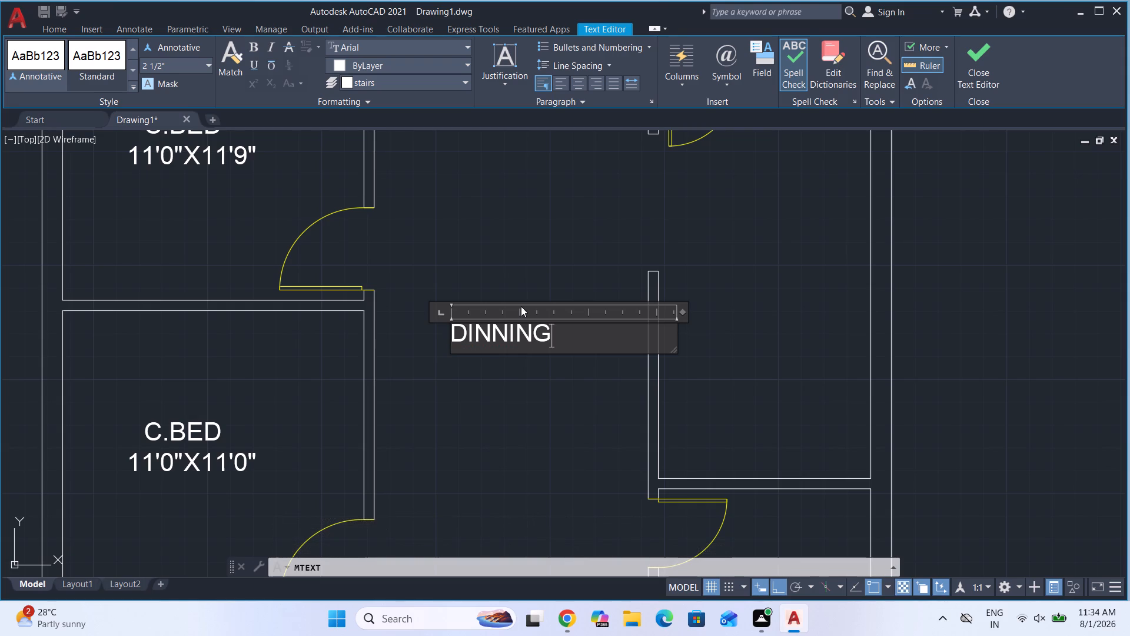
Add the size line 10'X19'8 1/2 " below DINNING, with the 1/2 as a stacked fraction, and save the text.
{"action": "key", "text": "Return"}
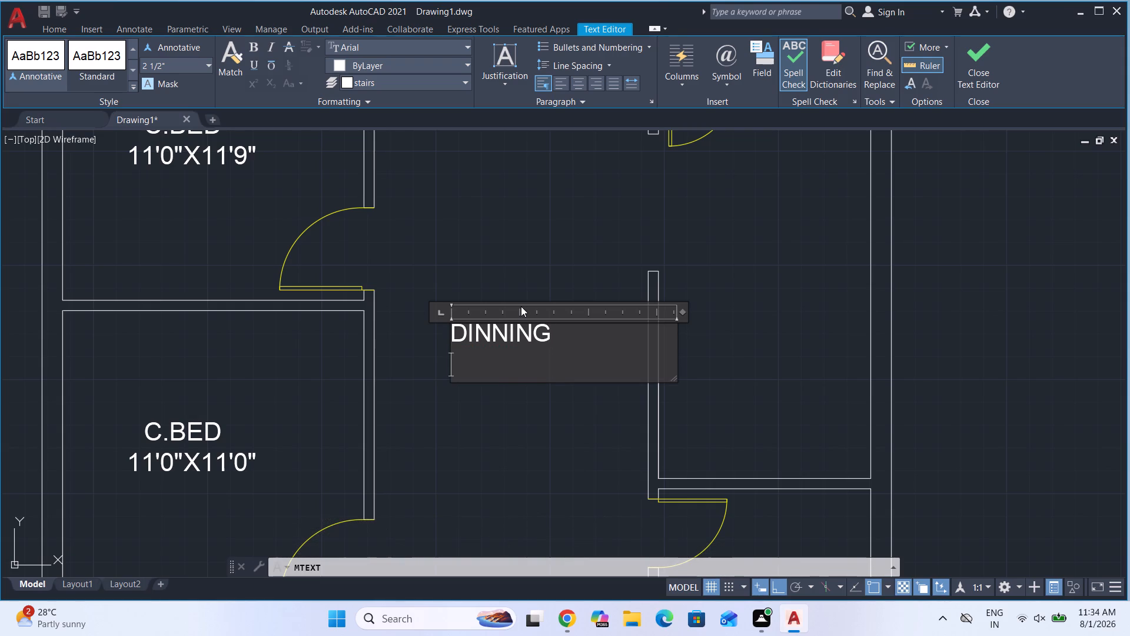
{"action": "type", "text": "10"}
{"action": "type", "text": "'X"}
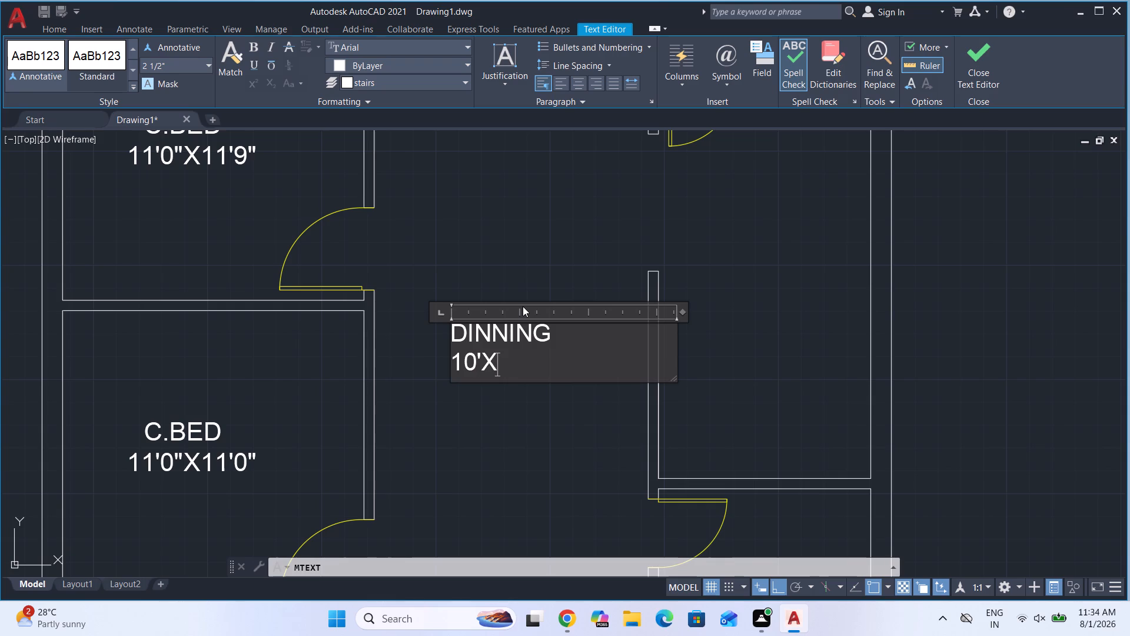
{"action": "type", "text": "19"}
{"action": "key", "text": "apostrophe"}
{"action": "key", "text": "8"}
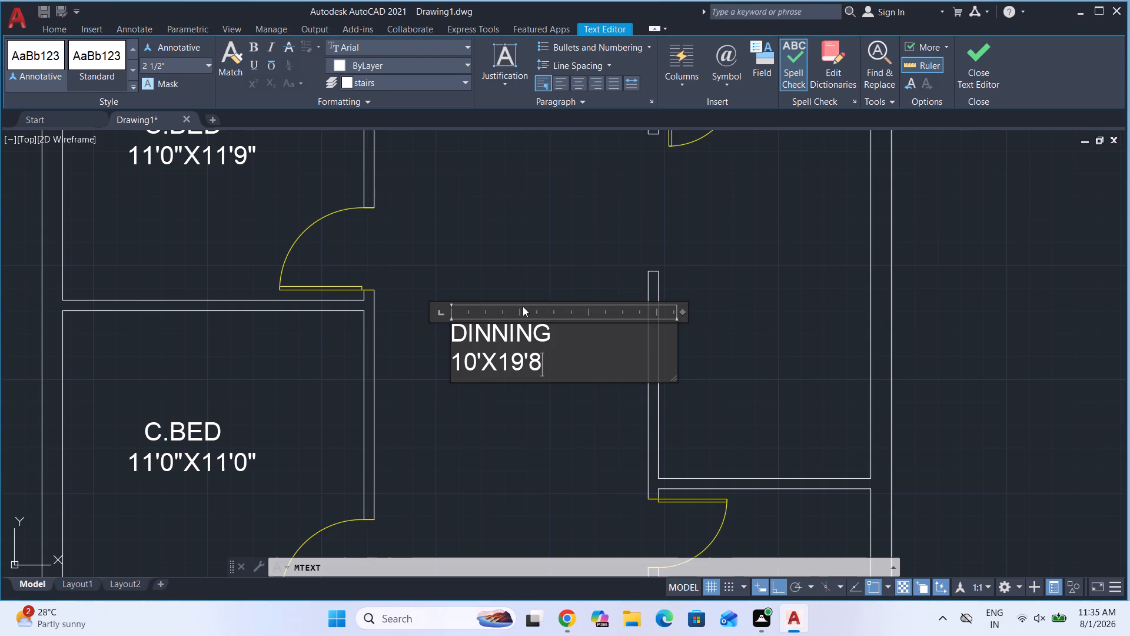
{"action": "key", "text": "space"}
{"action": "type", "text": "1"}
{"action": "key", "text": "BackSpace"}
{"action": "key", "text": "1"}
{"action": "key", "text": "slash"}
{"action": "type", "text": "2"}
{"action": "key", "text": "space"}
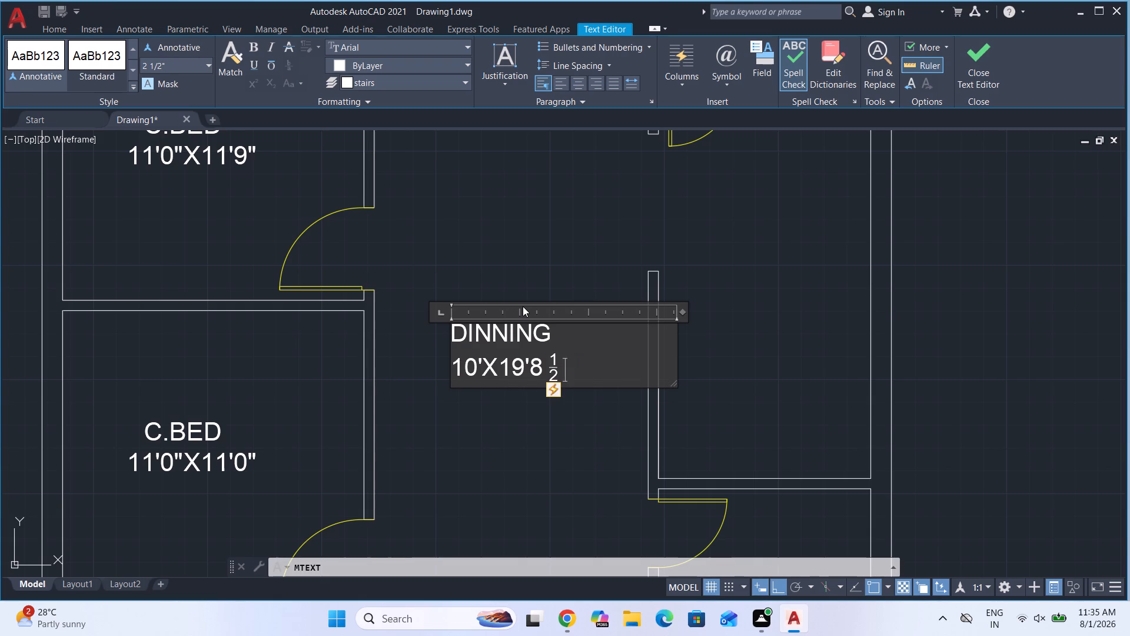
{"action": "key", "text": "shift+quotedbl"}
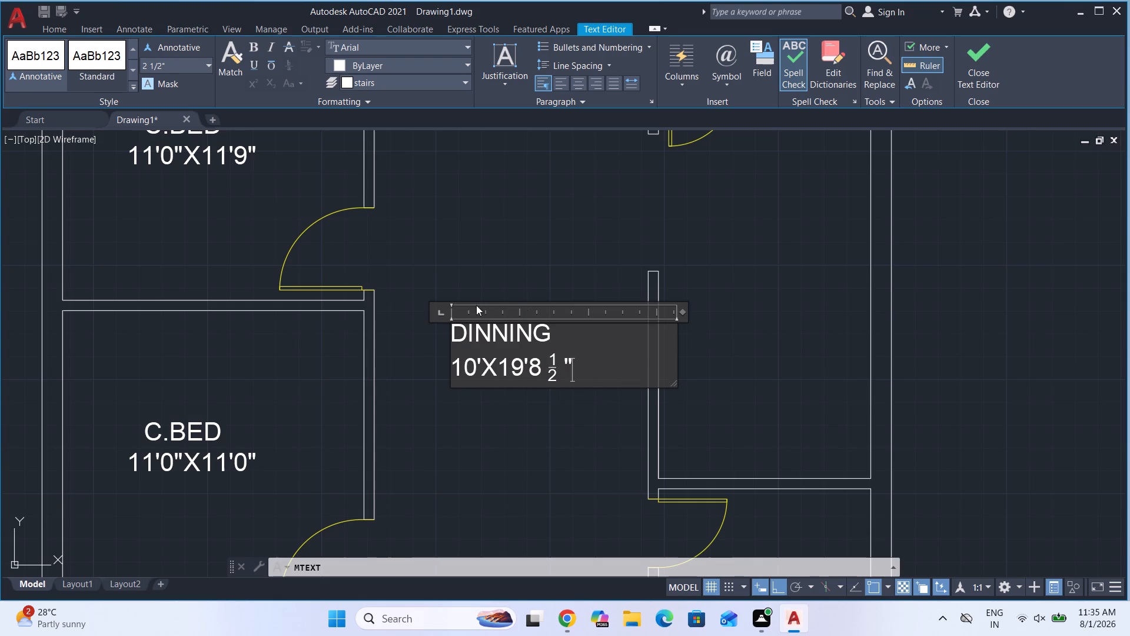
{"action": "key", "text": "Escape"}
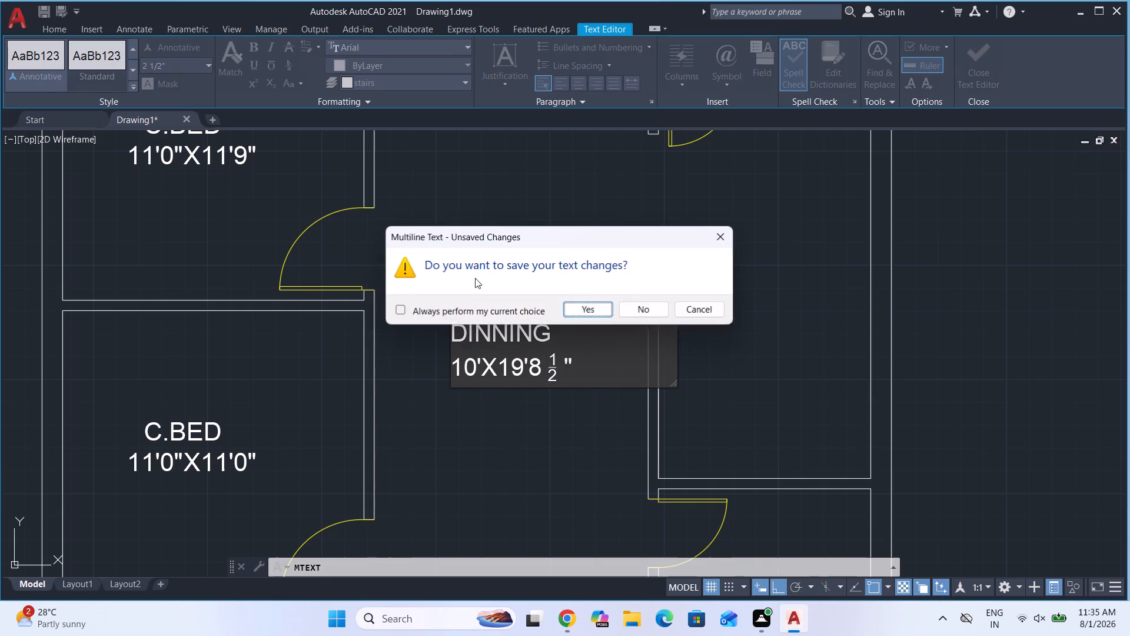
{"action": "key", "text": "Return"}
Recheck the dining room's width and length with Quick measure.
{"action": "scroll", "coordinate": [491, 370], "scroll_direction": "down", "scroll_amount": 1}
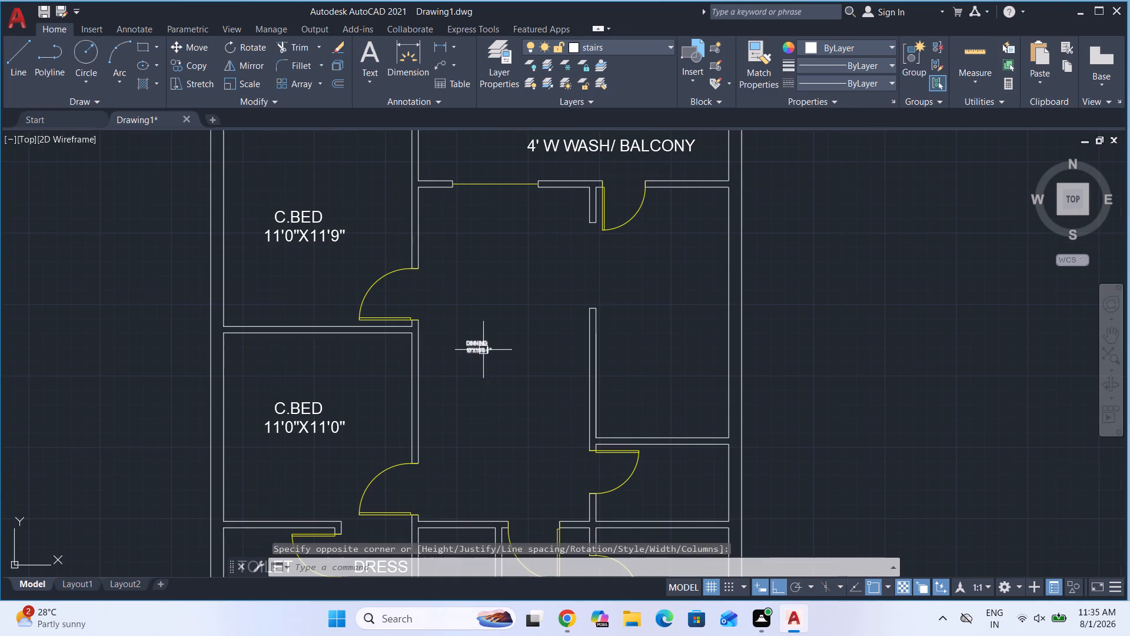
{"action": "left_click", "coordinate": [981, 82]}
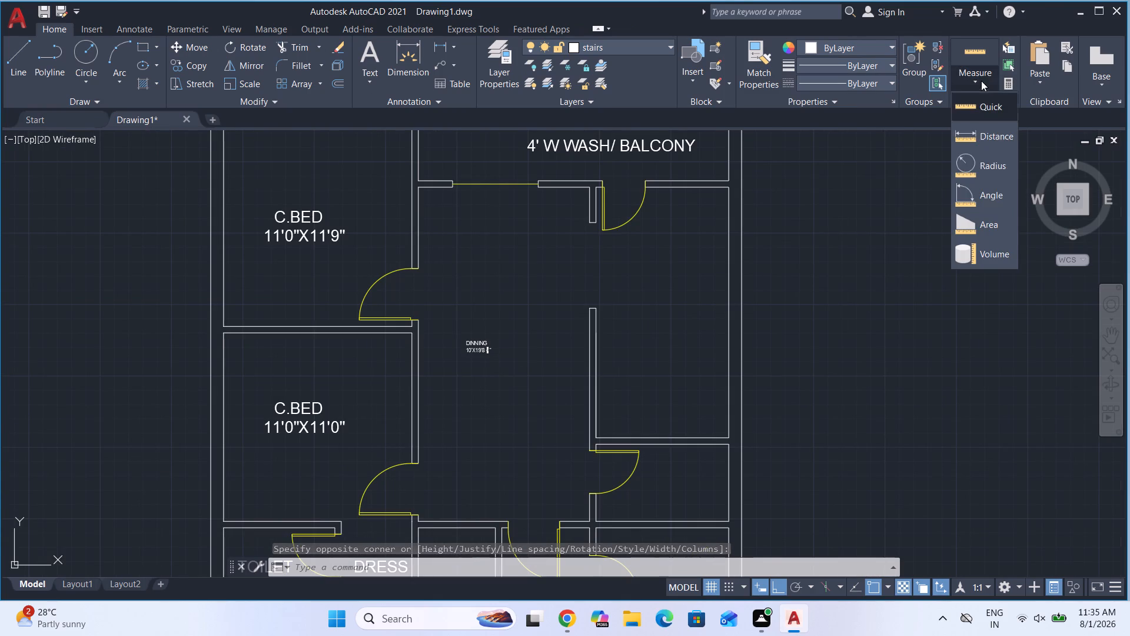
{"action": "left_click", "coordinate": [983, 108]}
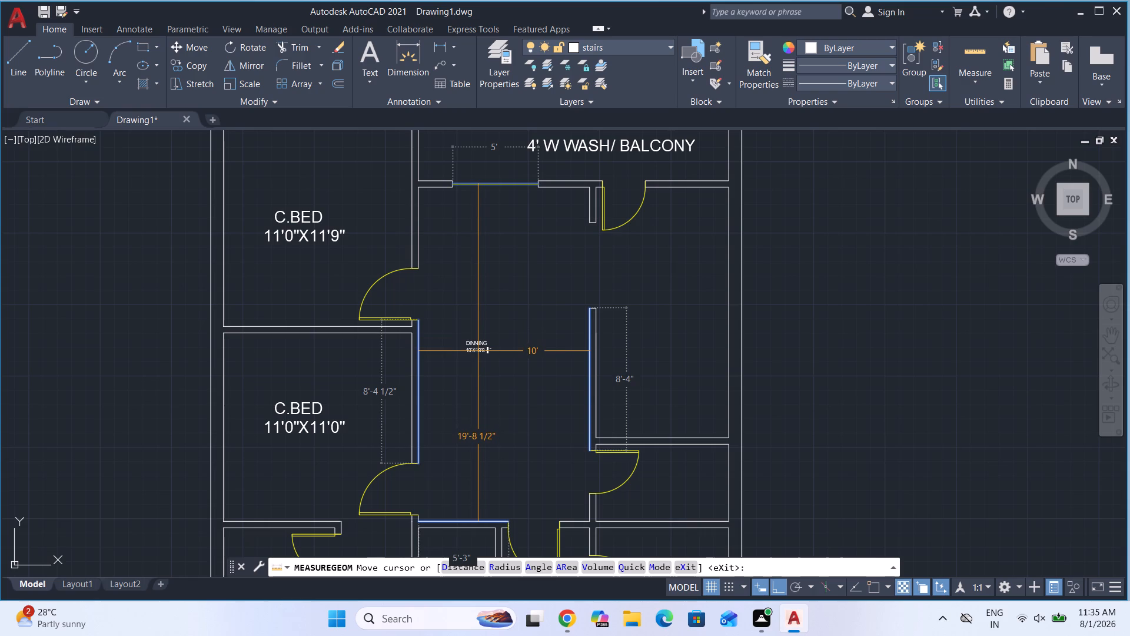
{"action": "key", "text": "Escape"}
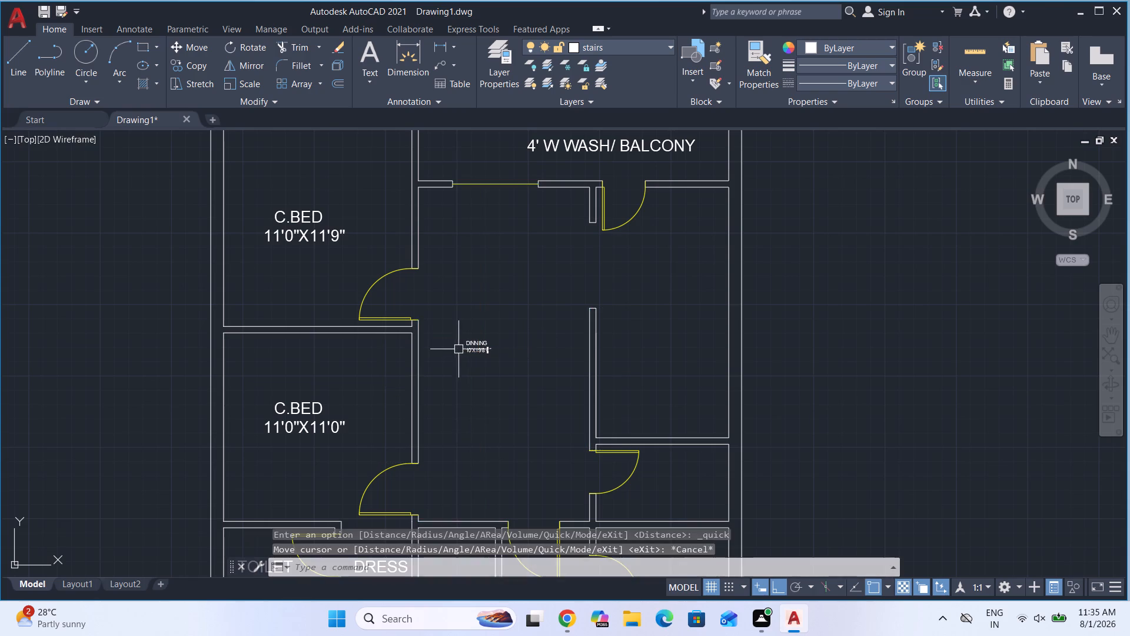
Match the DINNING label's text properties to the 11'0"X11'0" C.BED label.
{"action": "scroll", "coordinate": [458, 350], "scroll_direction": "up", "scroll_amount": 2}
{"action": "scroll", "coordinate": [528, 344], "scroll_direction": "down", "scroll_amount": 1}
{"action": "key", "text": "m"}
{"action": "key", "text": "a"}
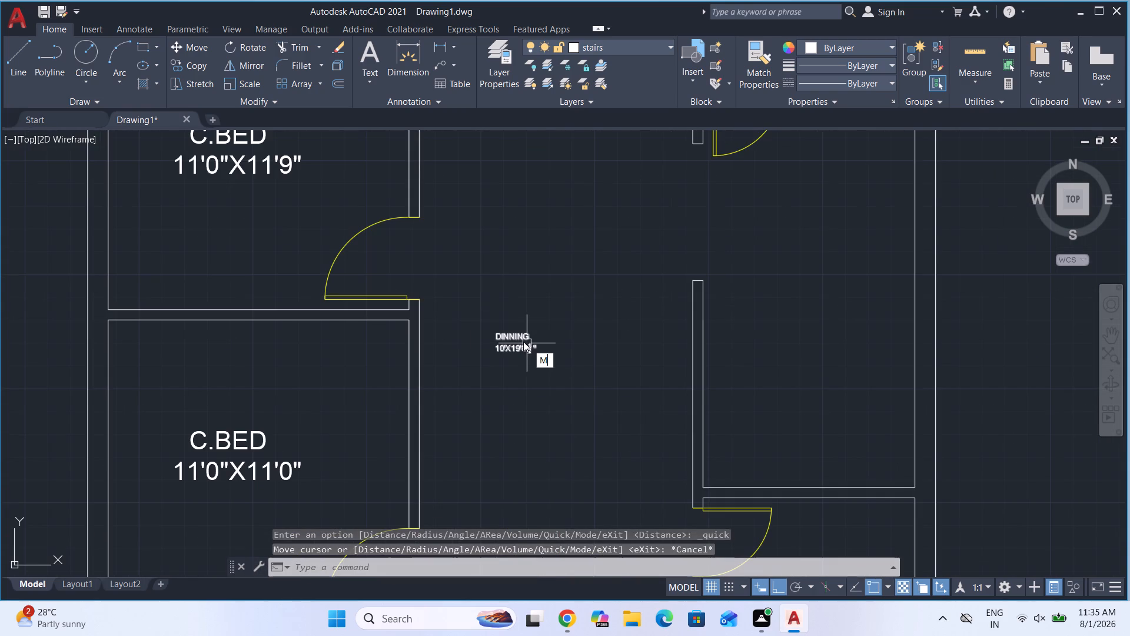
{"action": "key", "text": "Return"}
{"action": "left_click", "coordinate": [249, 439]}
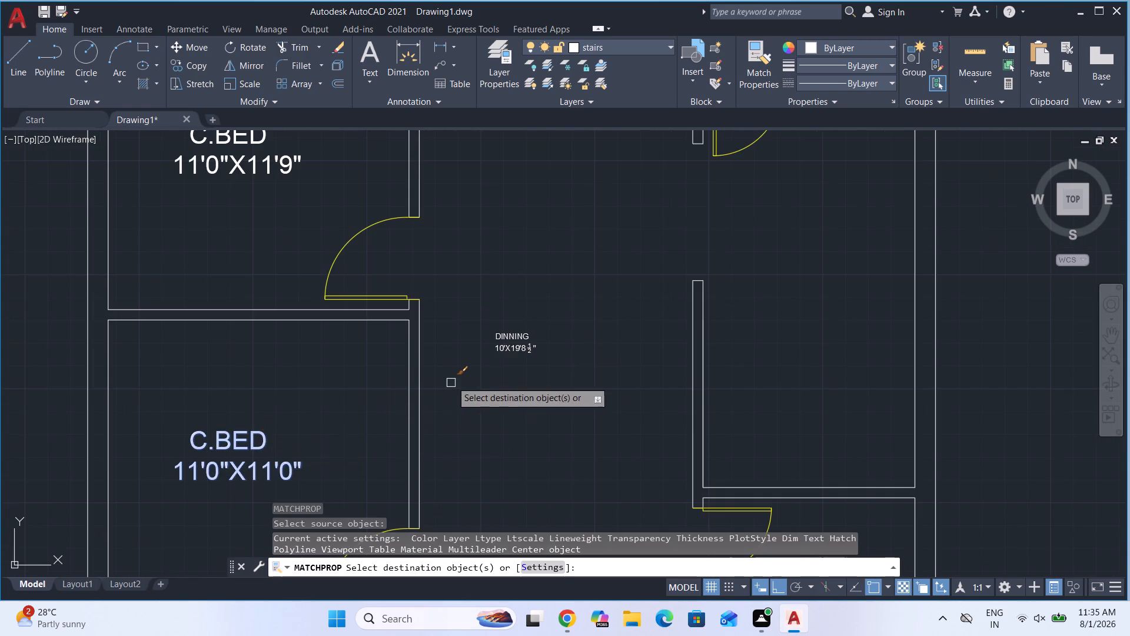
{"action": "left_click", "coordinate": [510, 344]}
{"action": "scroll", "coordinate": [541, 334], "scroll_direction": "down", "scroll_amount": 2}
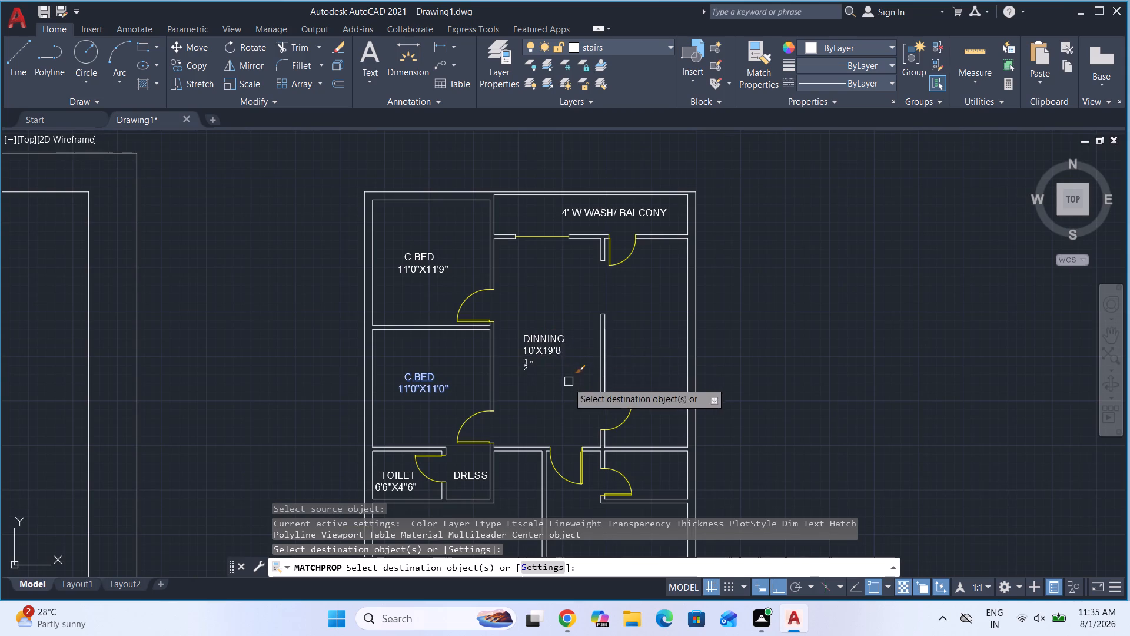
{"action": "scroll", "coordinate": [544, 353], "scroll_direction": "up", "scroll_amount": 1}
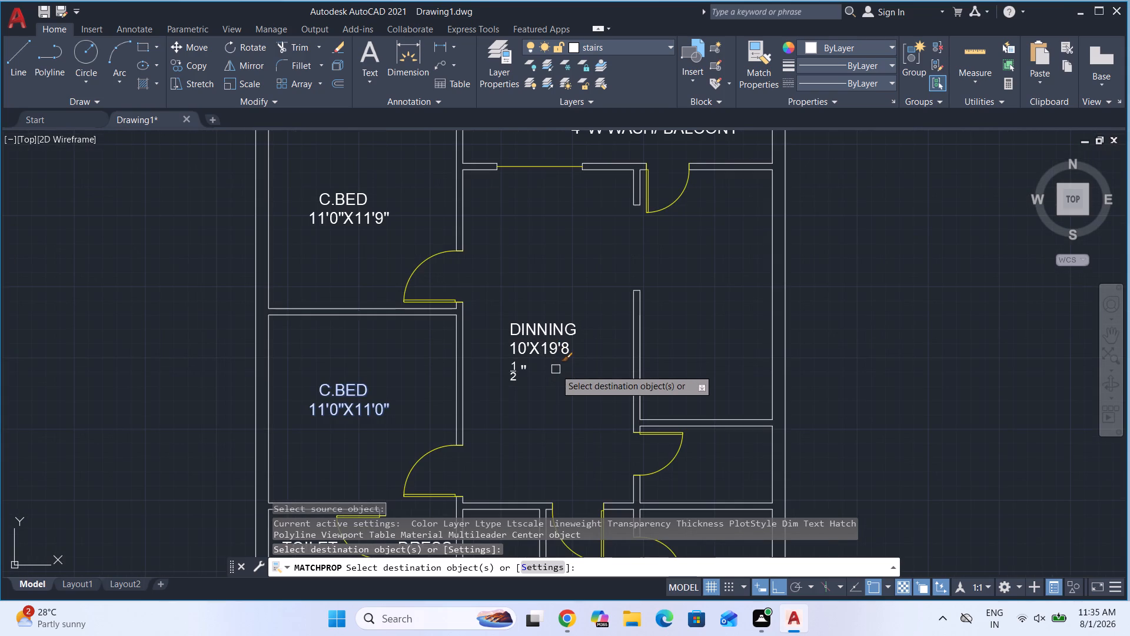
Widen the DINNING text box so its size fits on one line, and indent the name with two spaces.
{"action": "key", "text": "Return"}
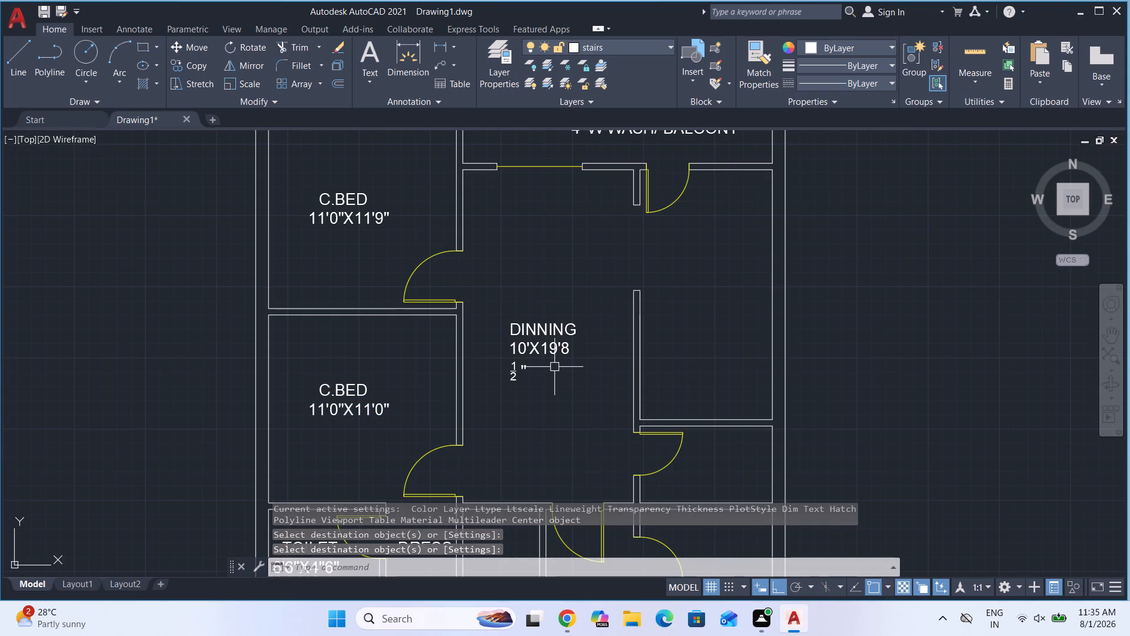
{"action": "scroll", "coordinate": [547, 346], "scroll_direction": "up", "scroll_amount": 1}
{"action": "left_click", "coordinate": [547, 346]}
{"action": "double_click", "coordinate": [547, 346]}
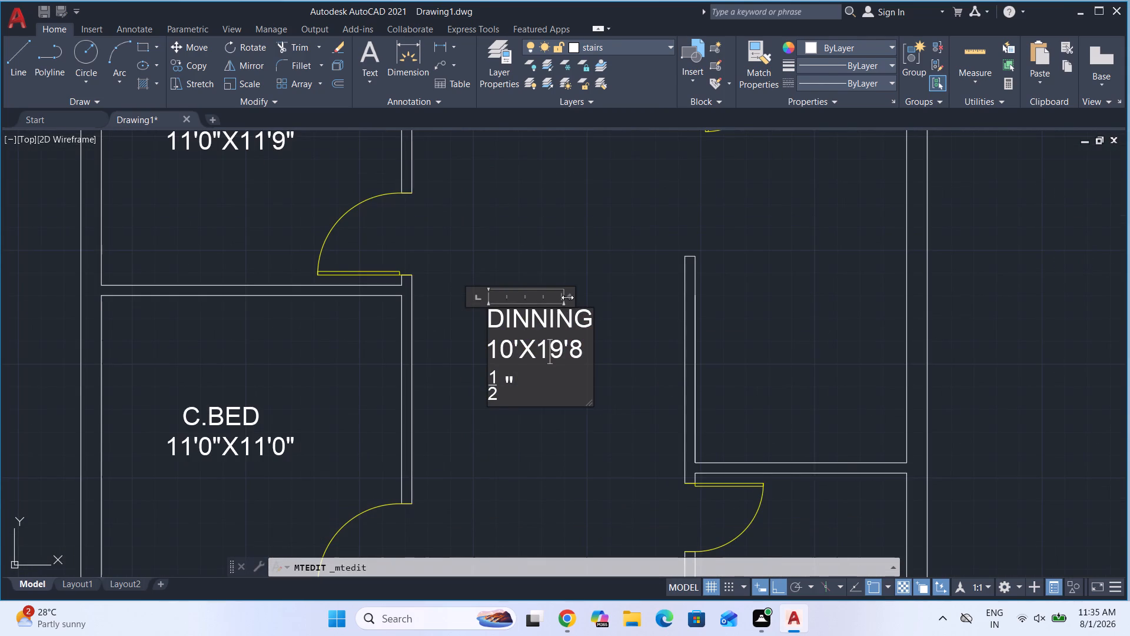
{"action": "left_click_drag", "start_coordinate": [567, 297], "coordinate": [640, 296]}
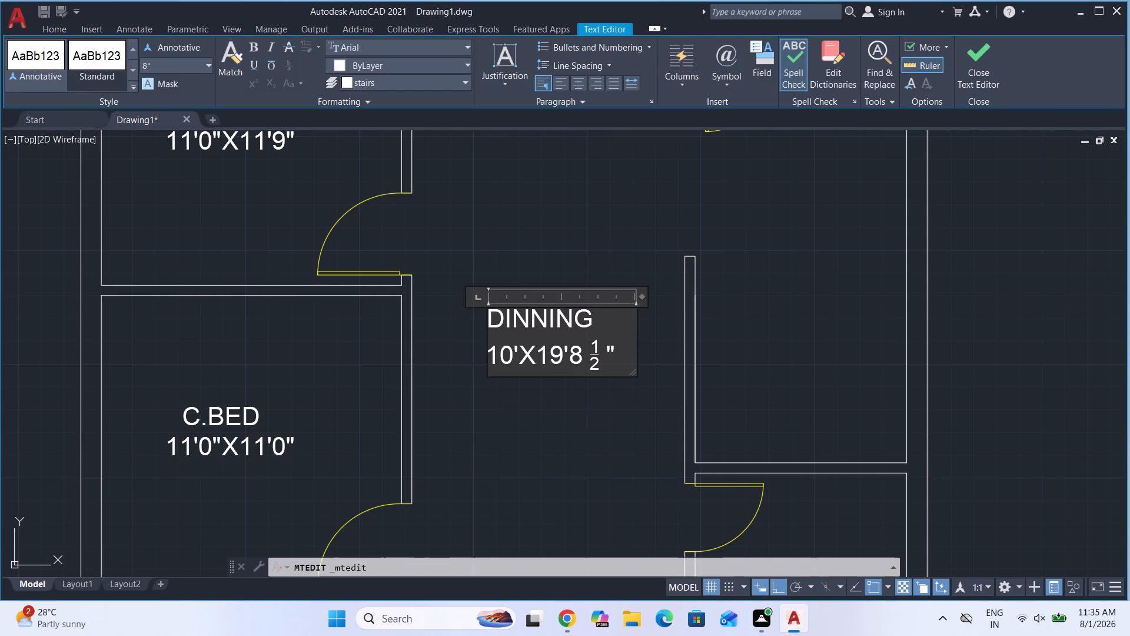
{"action": "left_click", "coordinate": [490, 323]}
{"action": "key", "text": "space"}
{"action": "key", "text": "space"}
{"action": "key", "text": "Escape"}
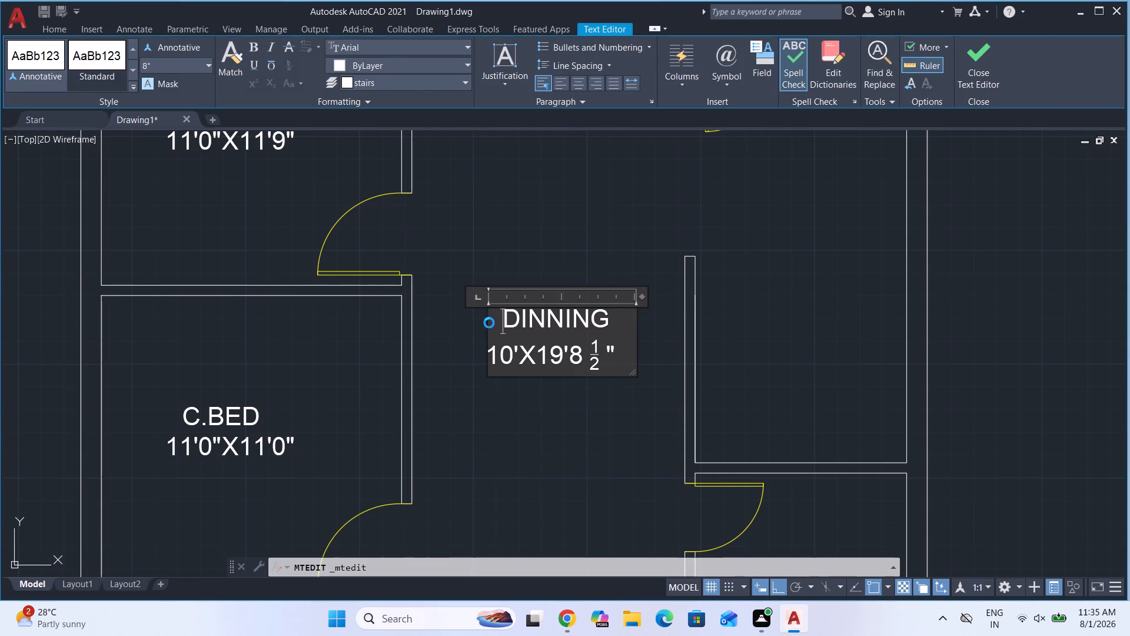
{"action": "key", "text": "Return"}
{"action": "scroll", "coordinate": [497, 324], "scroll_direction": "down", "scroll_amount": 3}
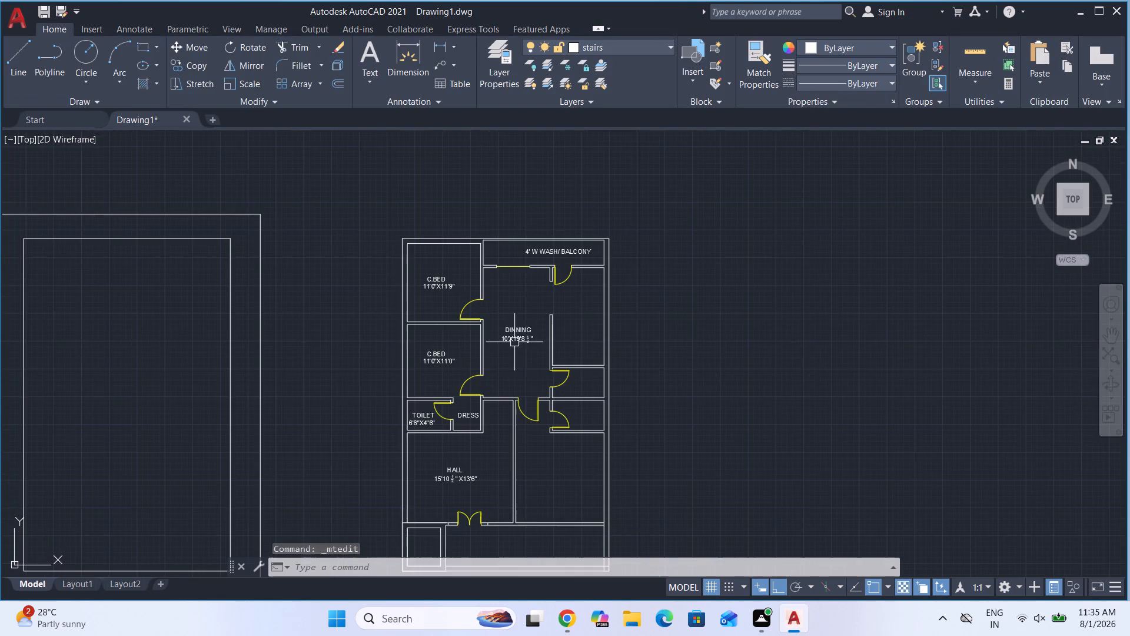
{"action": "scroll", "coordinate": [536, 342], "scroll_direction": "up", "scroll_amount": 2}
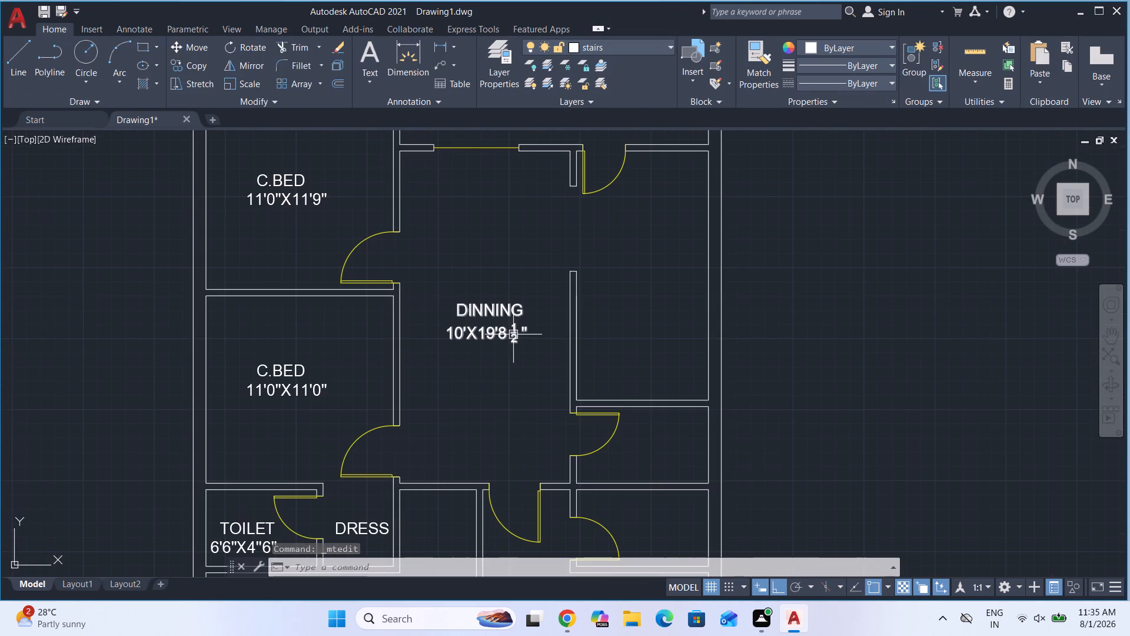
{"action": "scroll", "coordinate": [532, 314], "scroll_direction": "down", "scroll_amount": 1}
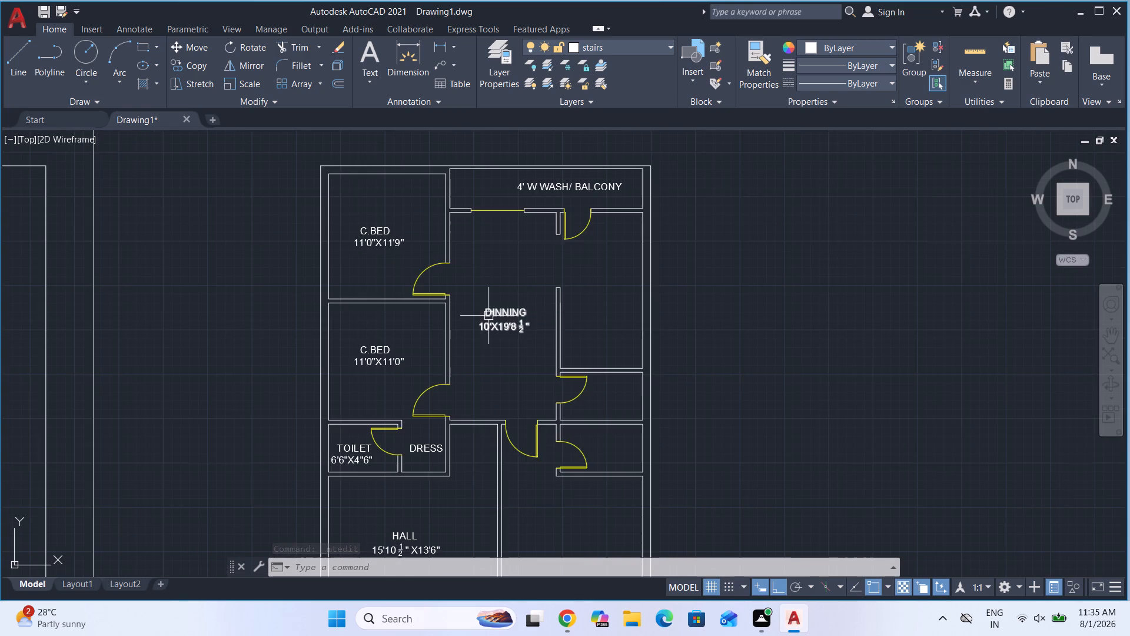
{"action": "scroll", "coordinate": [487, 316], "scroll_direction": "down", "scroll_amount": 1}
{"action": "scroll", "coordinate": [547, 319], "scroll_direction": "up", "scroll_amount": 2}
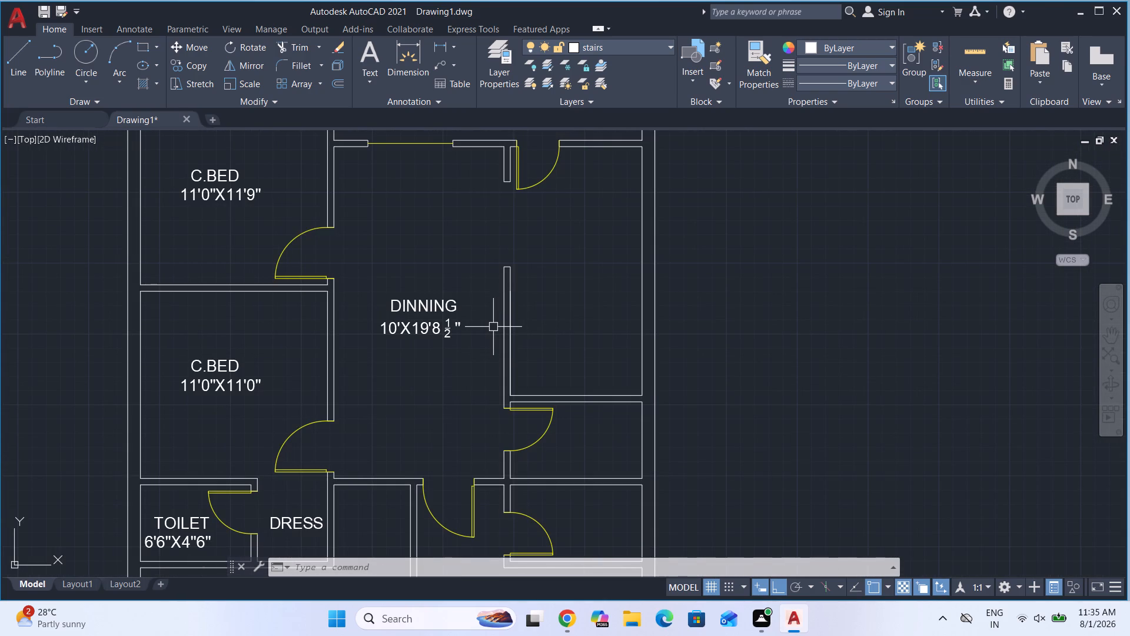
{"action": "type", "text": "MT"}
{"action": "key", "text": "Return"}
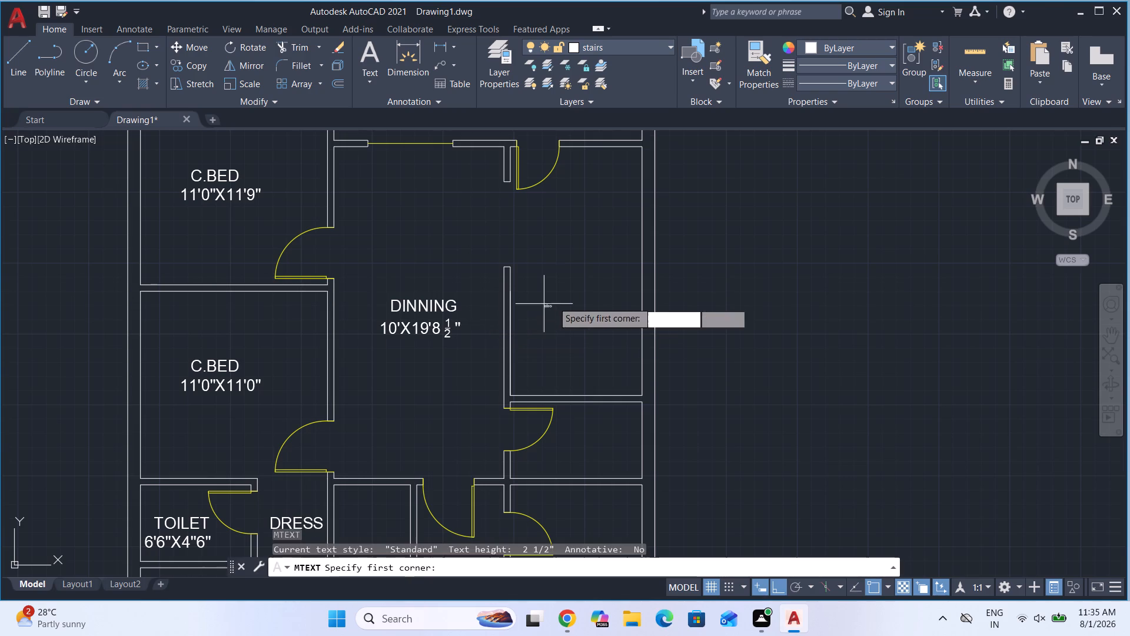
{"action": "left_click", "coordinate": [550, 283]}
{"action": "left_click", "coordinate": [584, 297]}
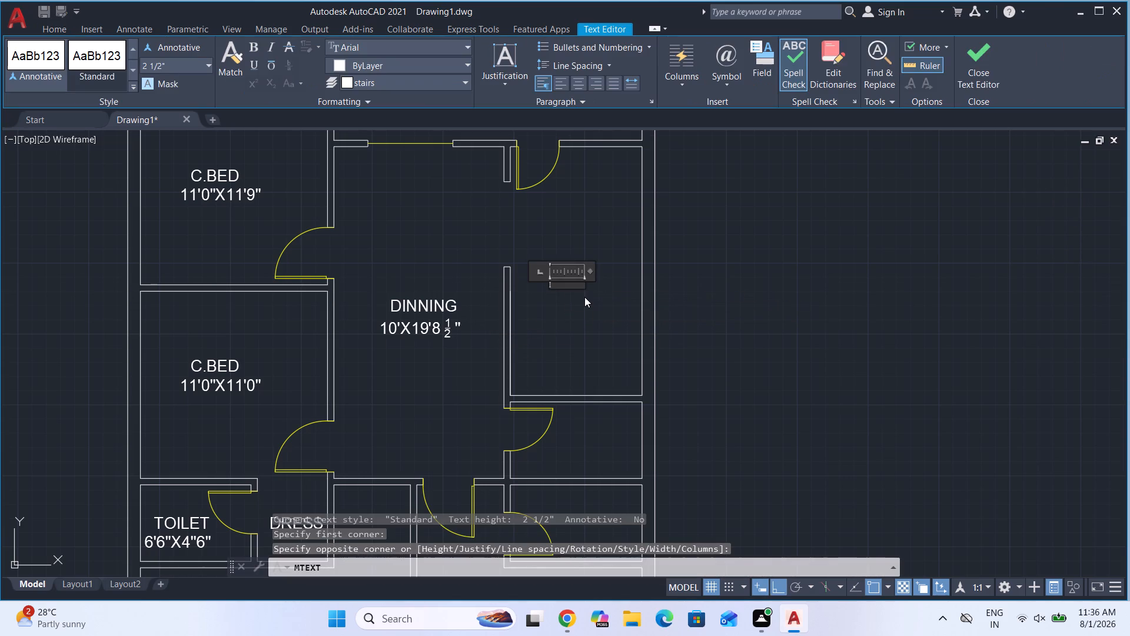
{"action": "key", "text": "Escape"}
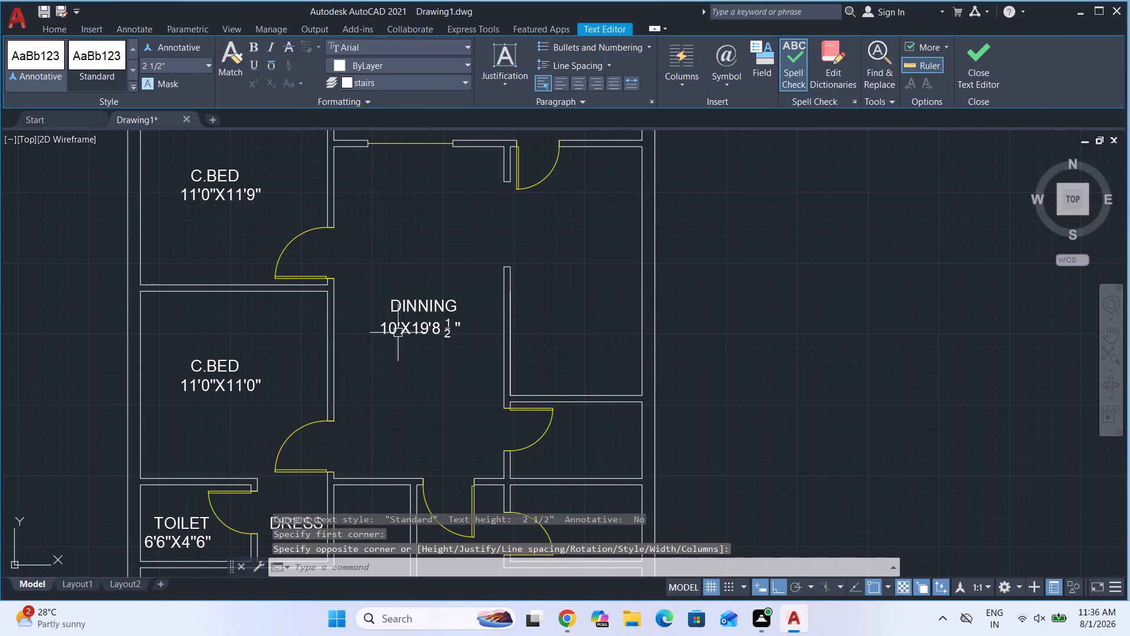
Copy the DINNING label with Ortho off into the room east of the dining area, below the wash/balcony.
{"action": "left_click", "coordinate": [410, 332]}
{"action": "type", "text": "CO"}
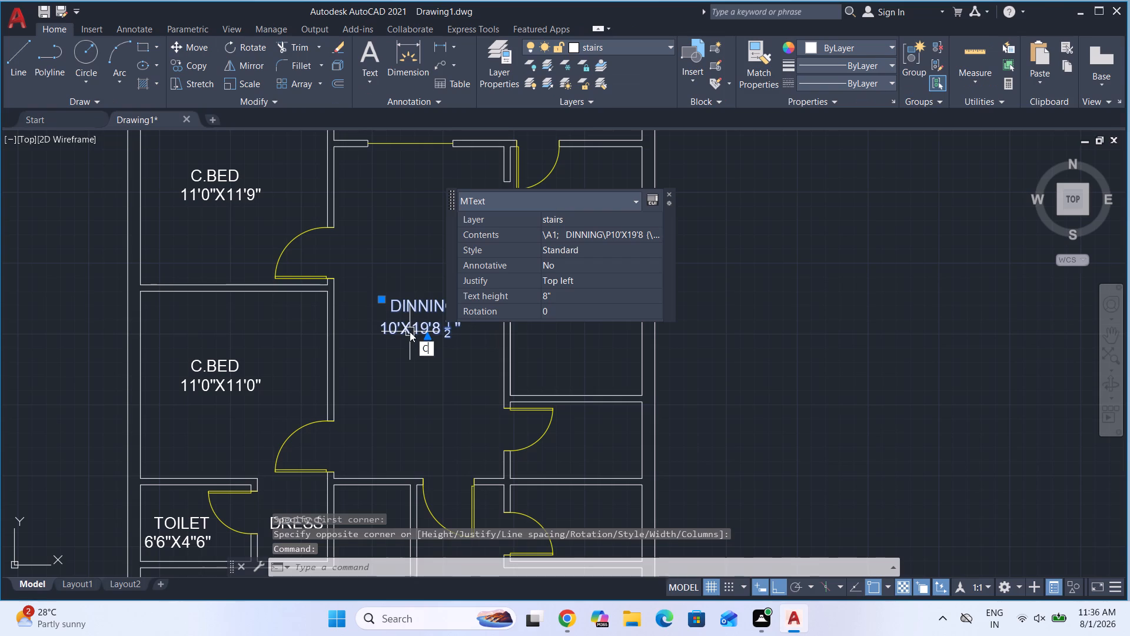
{"action": "key", "text": "Return"}
{"action": "left_click", "coordinate": [778, 588]}
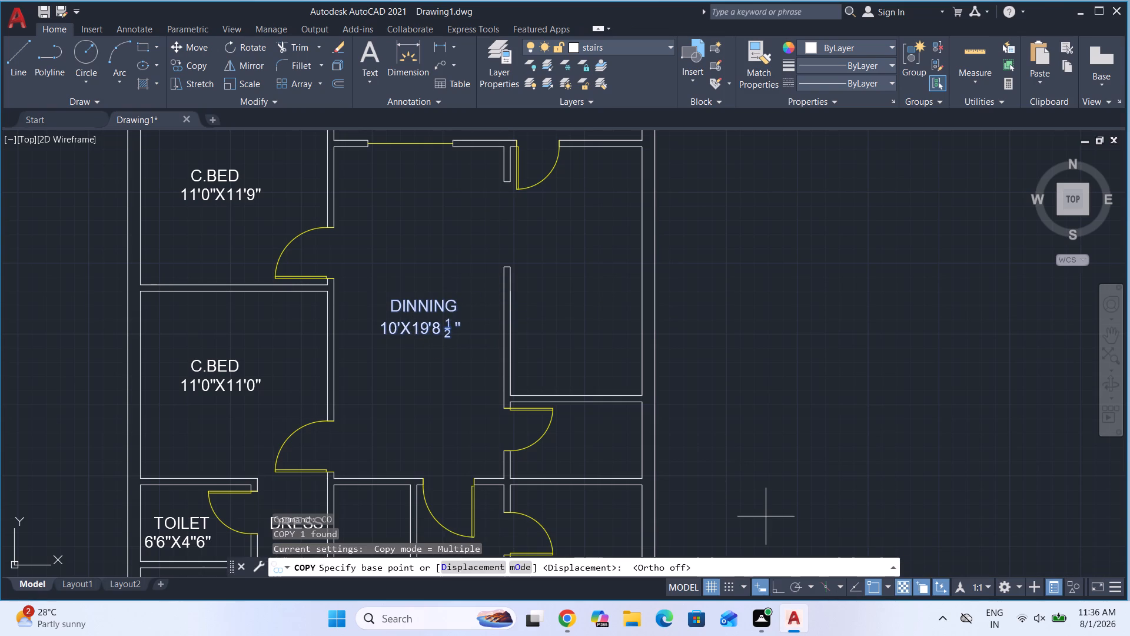
{"action": "left_click", "coordinate": [409, 326]}
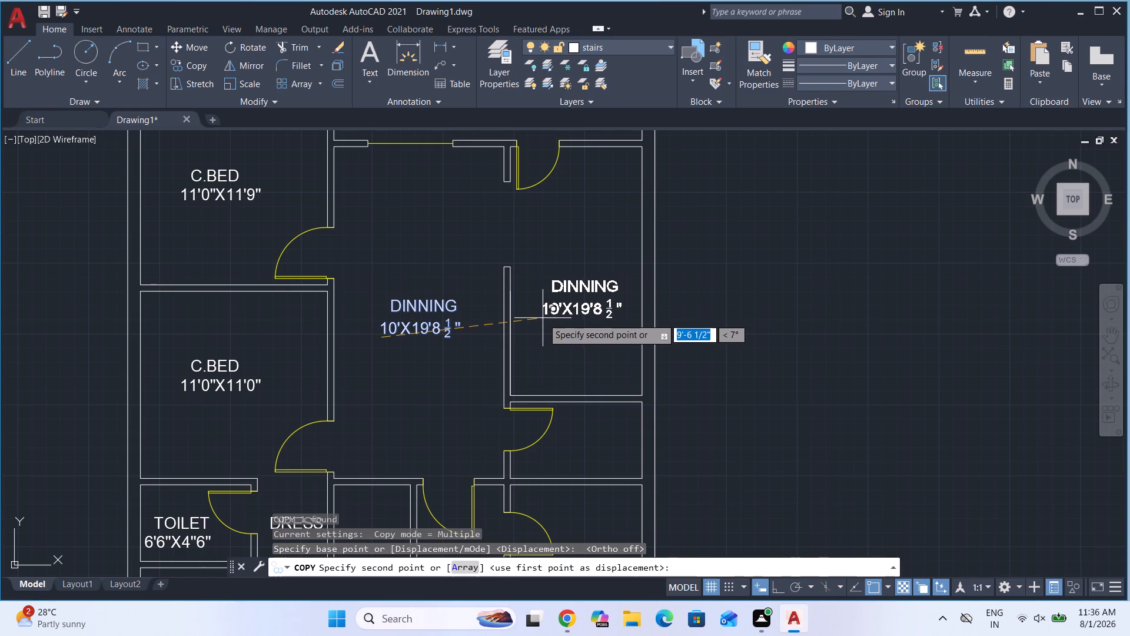
{"action": "left_click", "coordinate": [540, 320]}
{"action": "scroll", "coordinate": [504, 311], "scroll_direction": "down", "scroll_amount": 1}
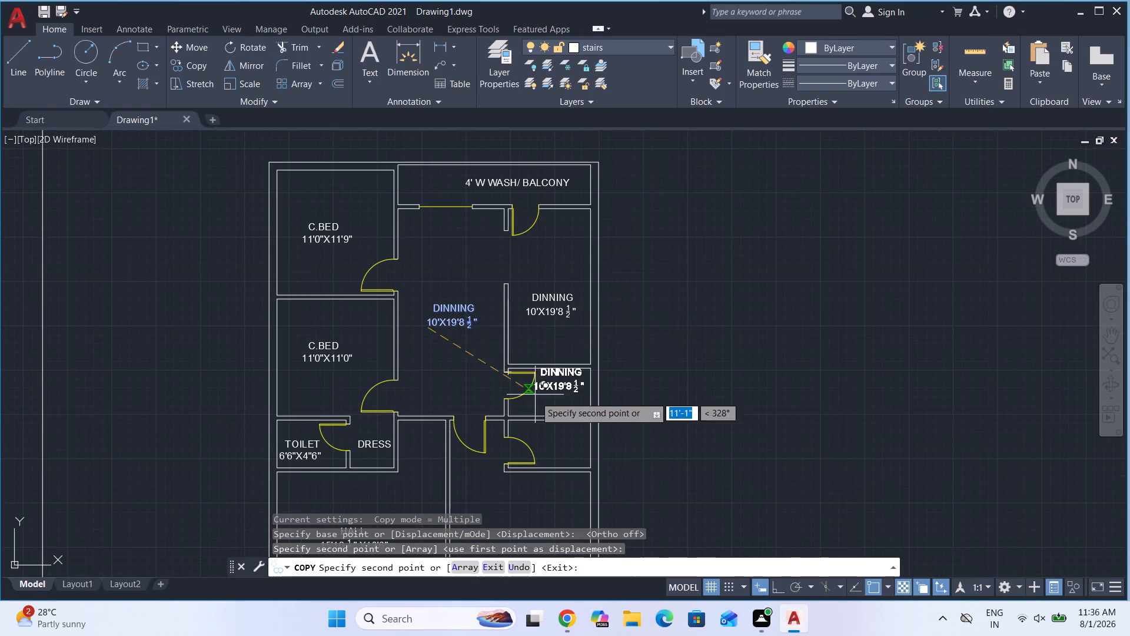
{"action": "scroll", "coordinate": [533, 410], "scroll_direction": "up", "scroll_amount": 2}
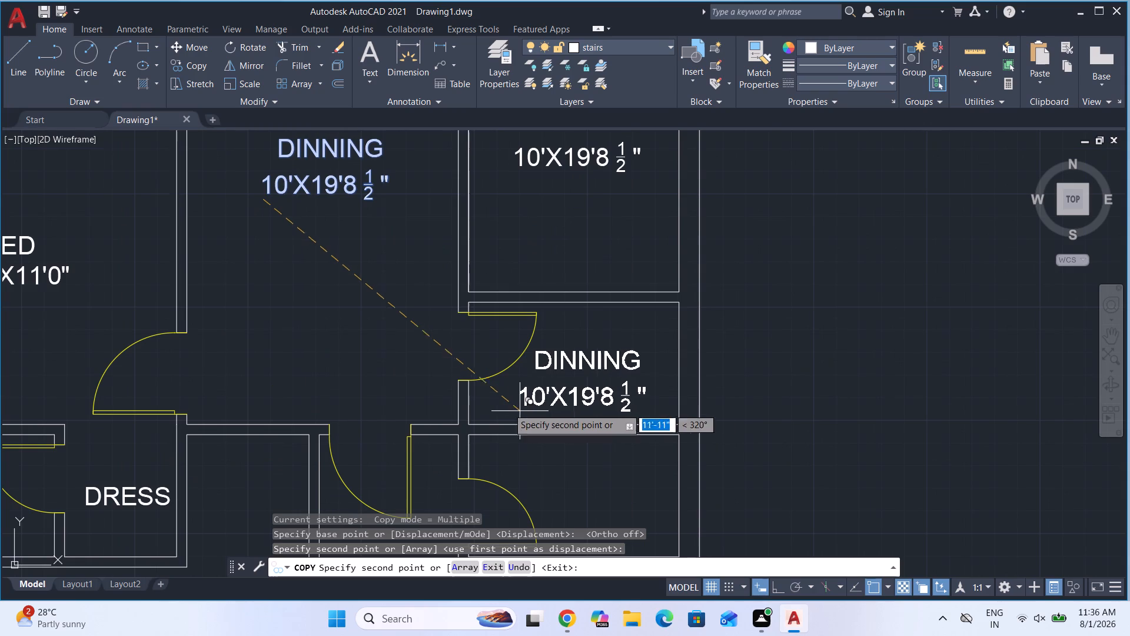
{"action": "scroll", "coordinate": [497, 357], "scroll_direction": "down", "scroll_amount": 1}
{"action": "key", "text": "Escape"}
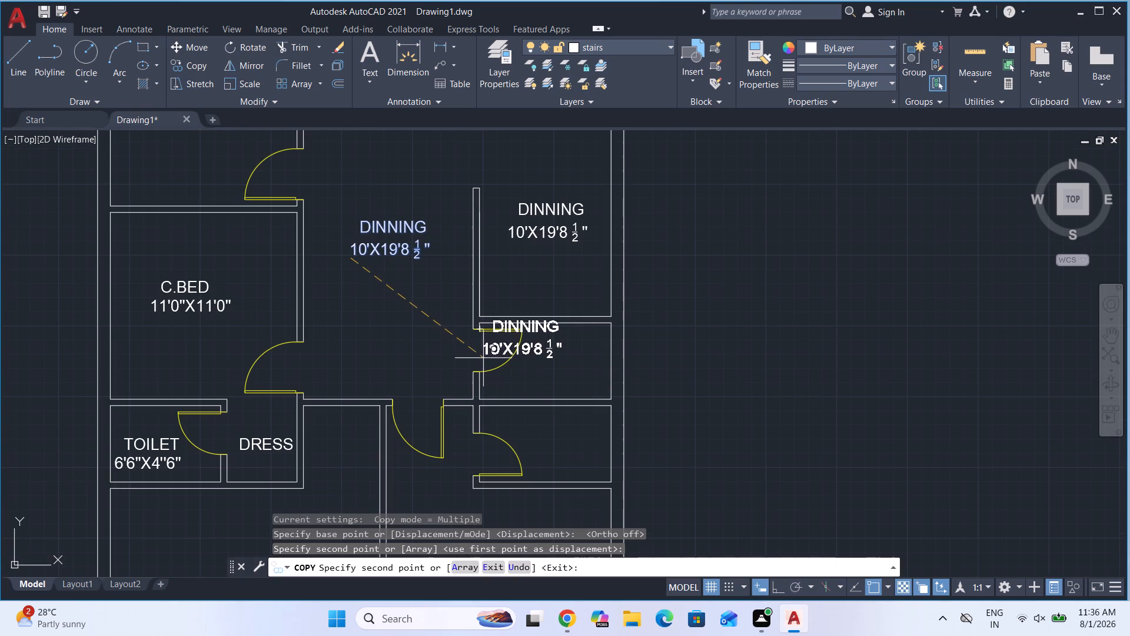
Change the name in the copied label from DINNING to KITCHEN and save the text.
{"action": "scroll", "coordinate": [437, 368], "scroll_direction": "down", "scroll_amount": 1}
{"action": "scroll", "coordinate": [450, 316], "scroll_direction": "down", "scroll_amount": 2}
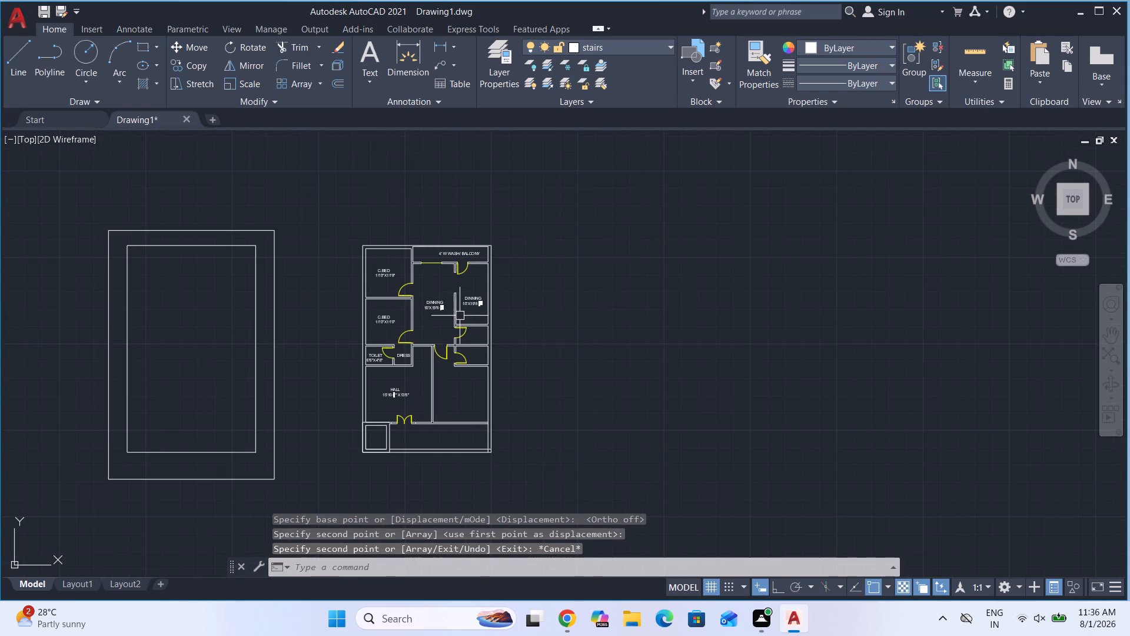
{"action": "scroll", "coordinate": [450, 314], "scroll_direction": "up", "scroll_amount": 2}
{"action": "scroll", "coordinate": [519, 285], "scroll_direction": "up", "scroll_amount": 2}
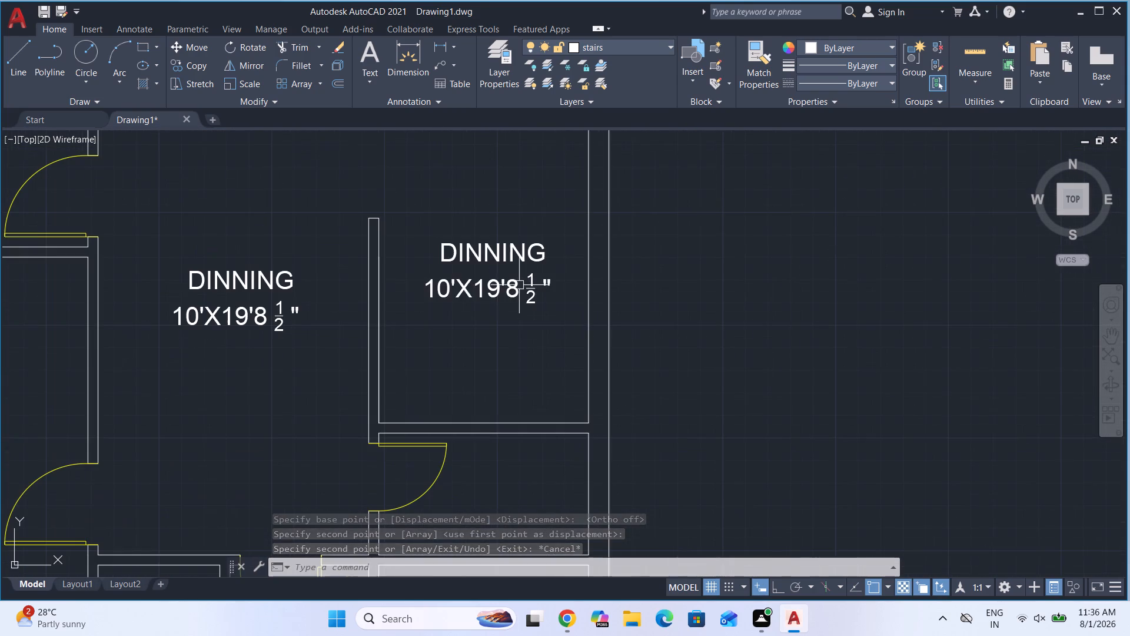
{"action": "double_click", "coordinate": [462, 291]}
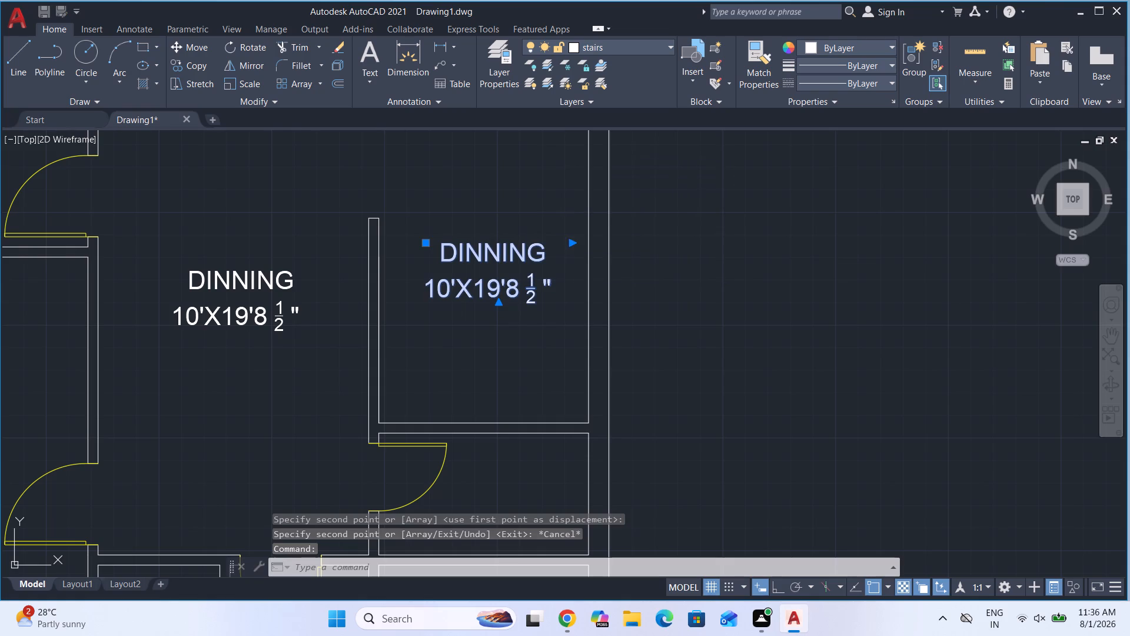
{"action": "left_click", "coordinate": [547, 257]}
{"action": "key", "text": "BackSpace"}
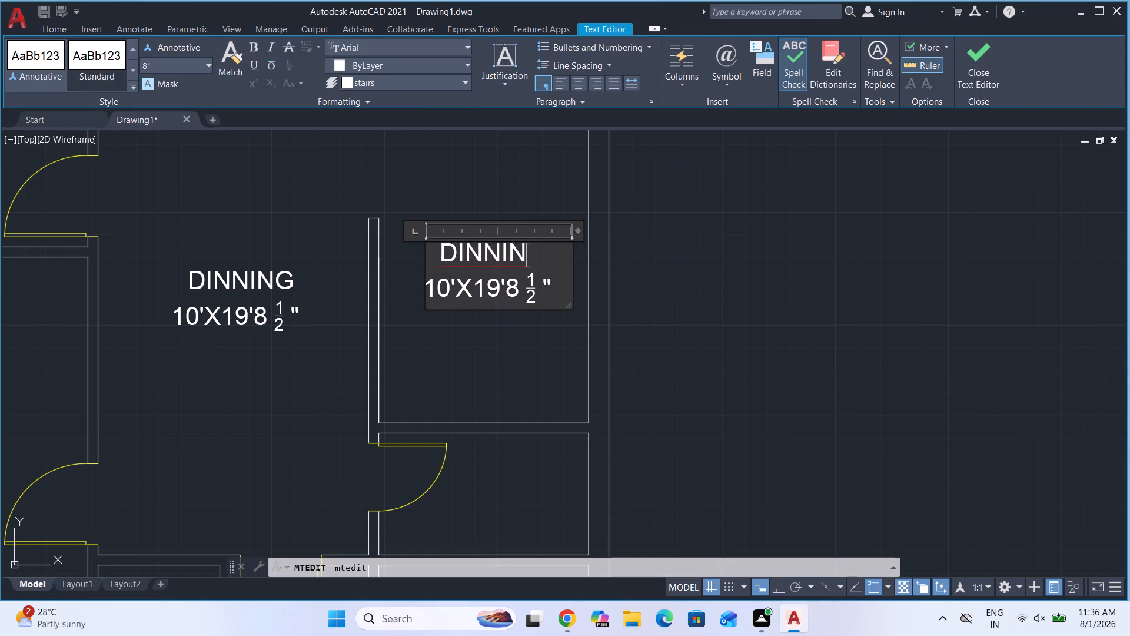
{"action": "key", "text": "BackSpace"}
{"action": "key", "text": "BackSpace"}
{"action": "key", "text": "BackSpace"}
{"action": "key", "text": "BackSpace"}
{"action": "key", "text": "BackSpace"}
{"action": "key", "text": "BackSpace"}
{"action": "key", "text": "l"}
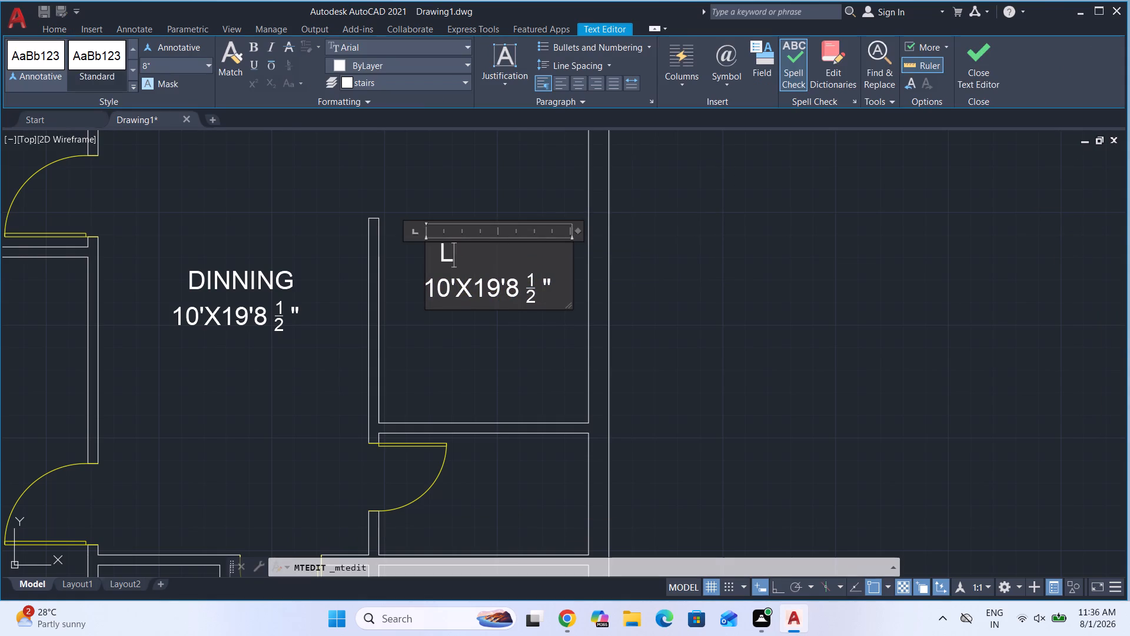
{"action": "key", "text": "BackSpace"}
{"action": "type", "text": "KITCHEN"}
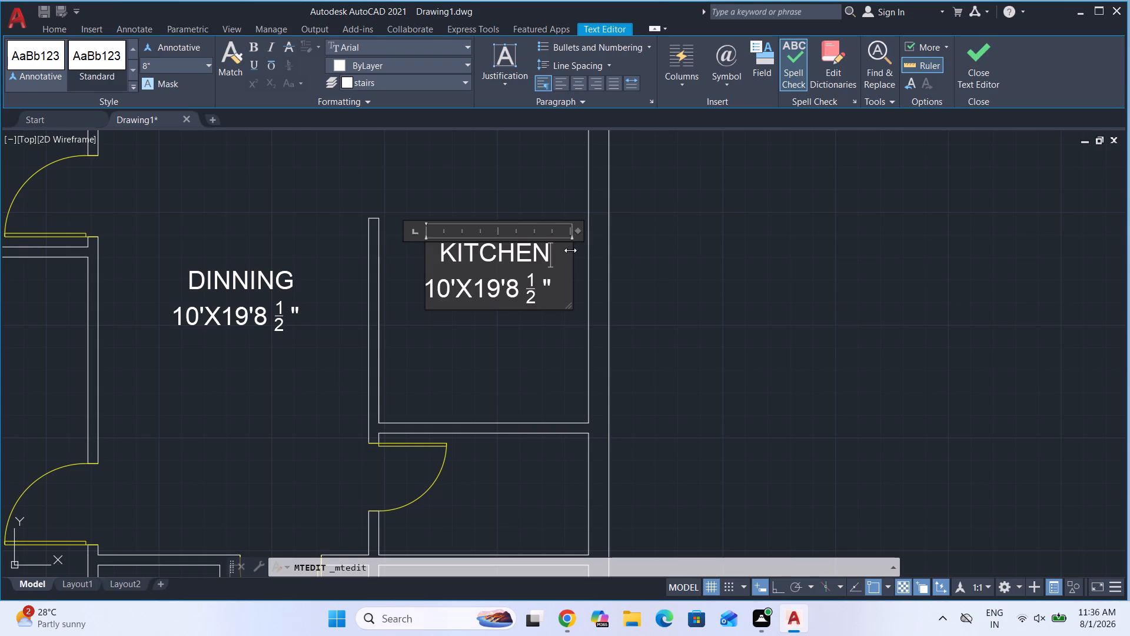
{"action": "left_click", "coordinate": [976, 61]}
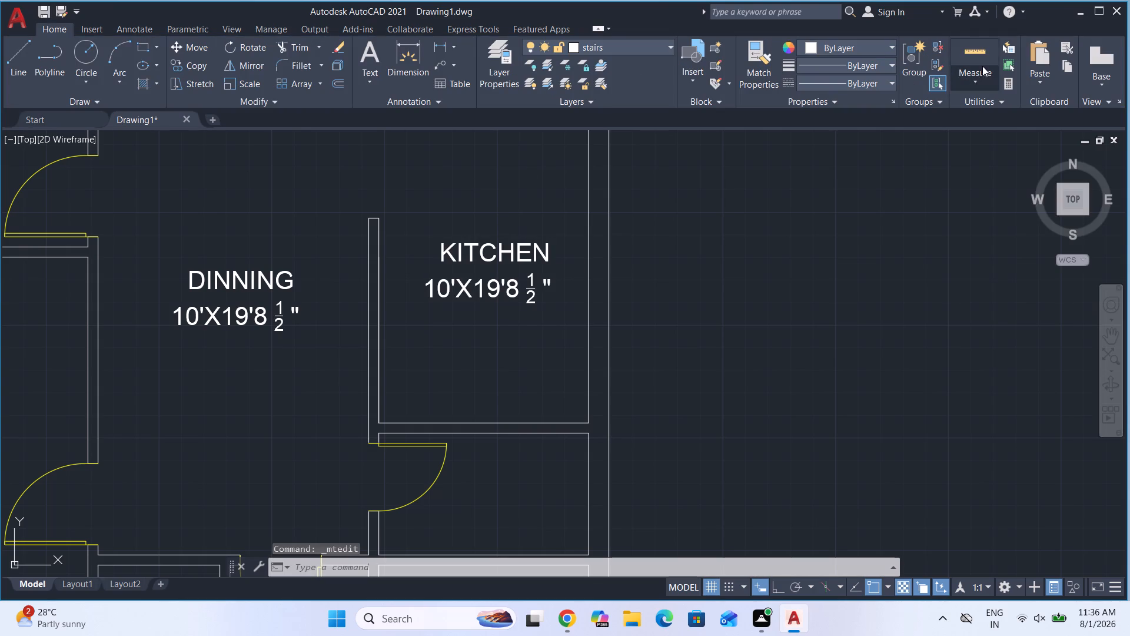
Check the kitchen's width and length with Quick measure.
{"action": "left_click", "coordinate": [985, 82]}
{"action": "left_click", "coordinate": [985, 106]}
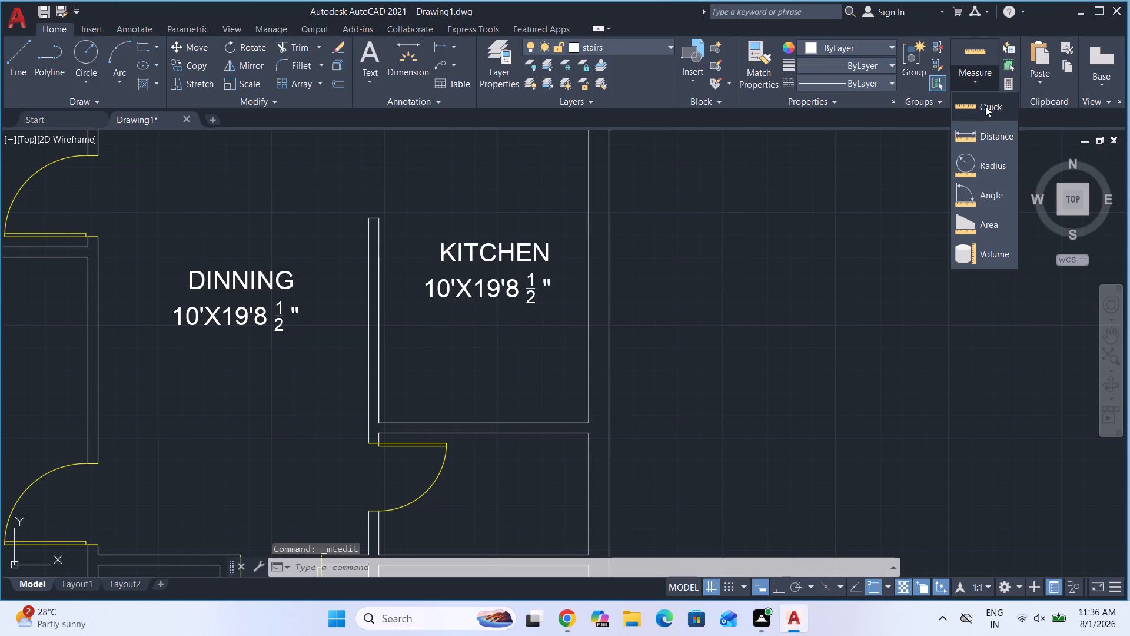
{"action": "scroll", "coordinate": [517, 290], "scroll_direction": "down", "scroll_amount": 2}
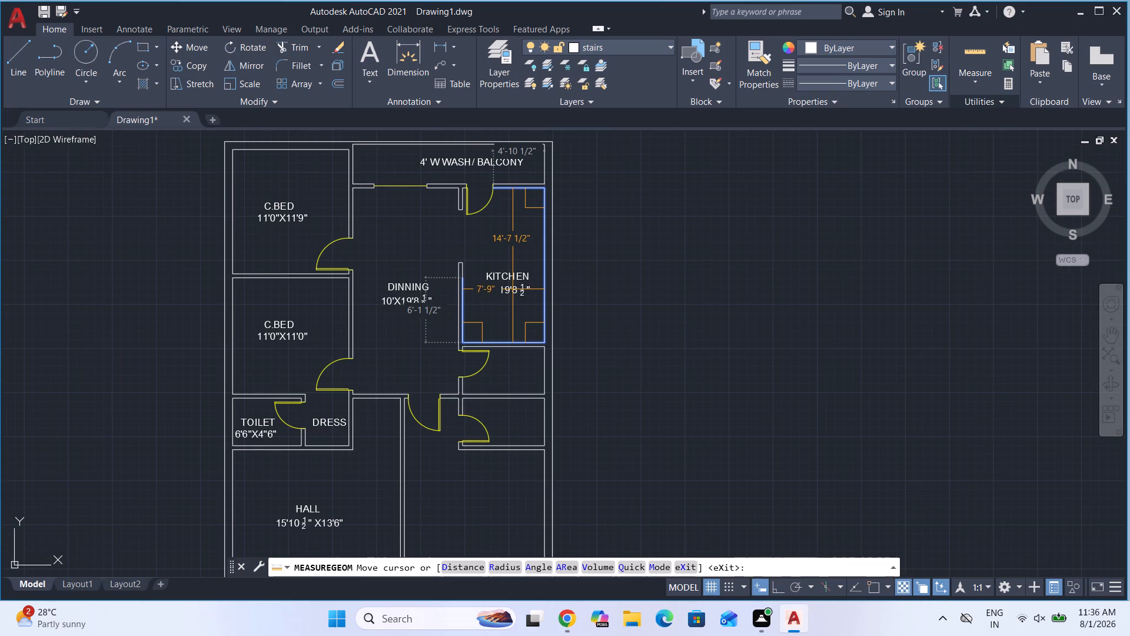
{"action": "scroll", "coordinate": [513, 289], "scroll_direction": "up", "scroll_amount": 1}
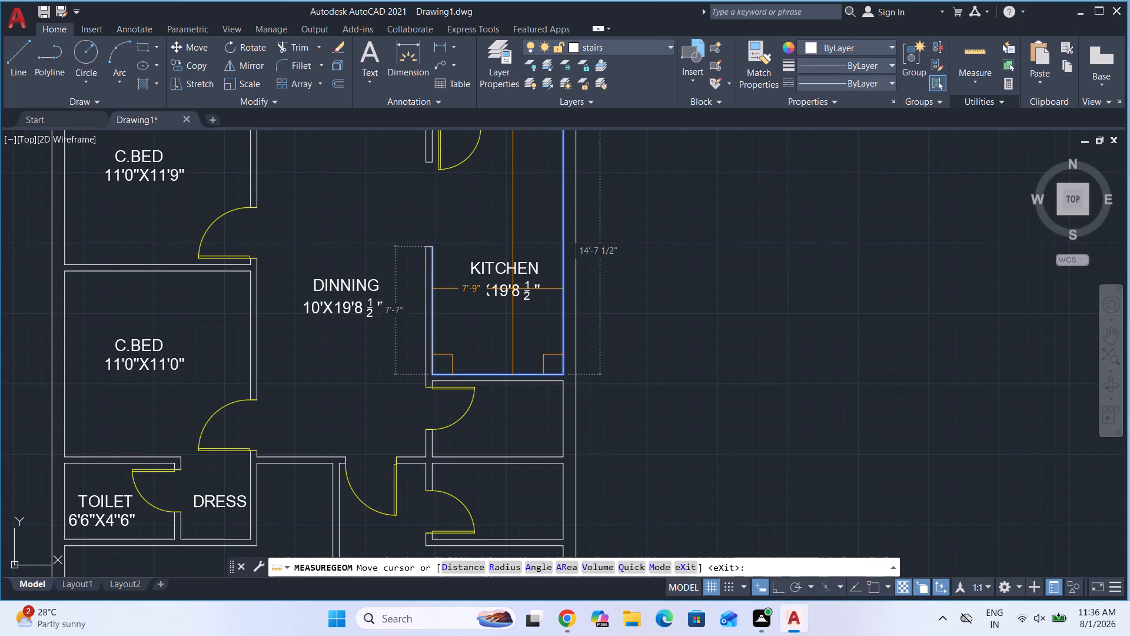
{"action": "key", "text": "Escape"}
Change the width in the KITCHEN label's size line to 7'9".
{"action": "scroll", "coordinate": [513, 300], "scroll_direction": "up", "scroll_amount": 1}
{"action": "double_click", "coordinate": [508, 288]}
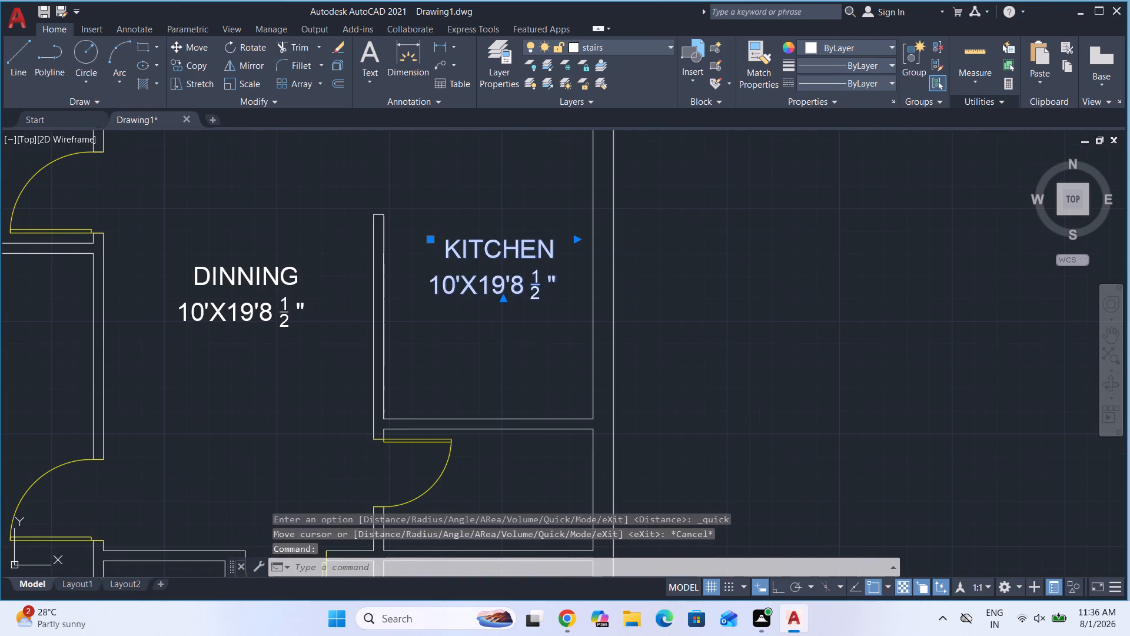
{"action": "left_click", "coordinate": [458, 287]}
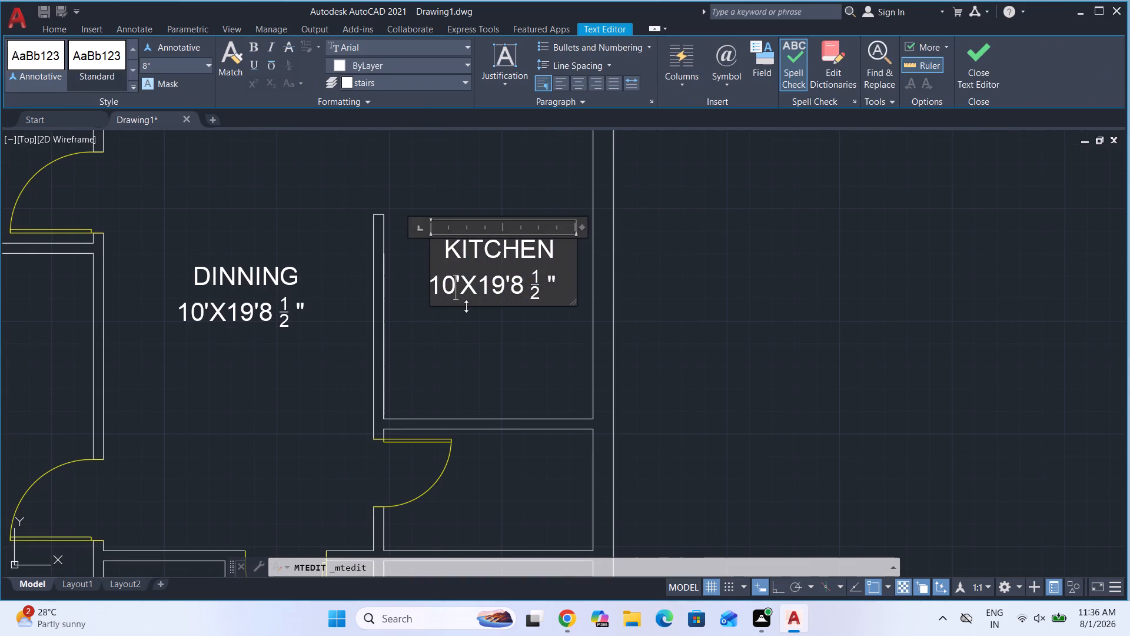
{"action": "key", "text": "BackSpace"}
{"action": "key", "text": "BackSpace"}
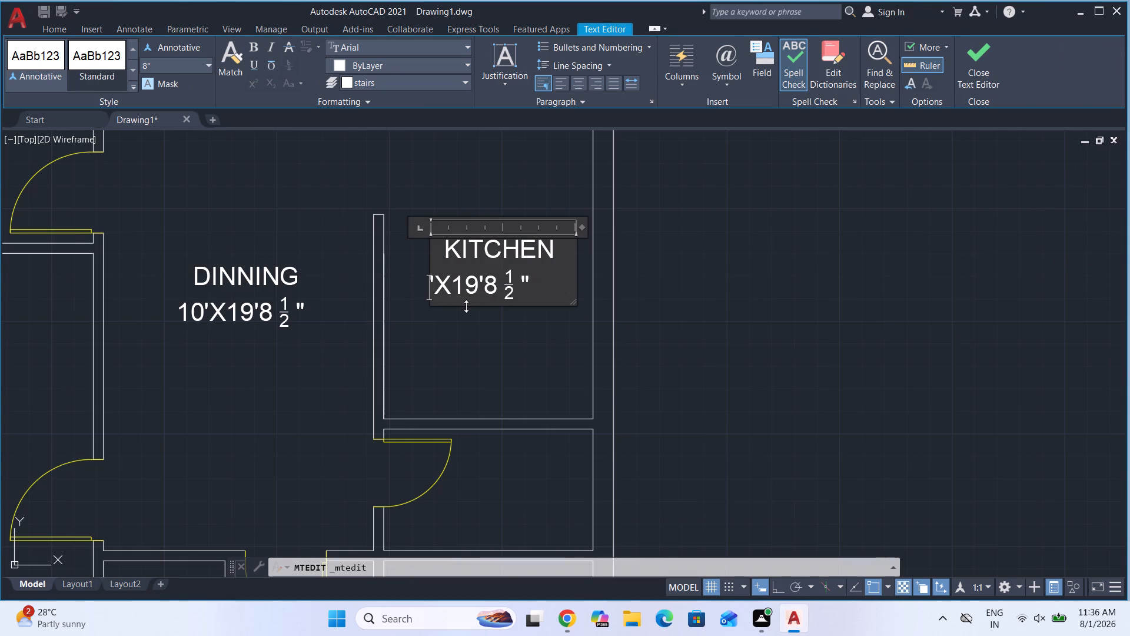
{"action": "key", "text": "7"}
{"action": "key", "text": "Right"}
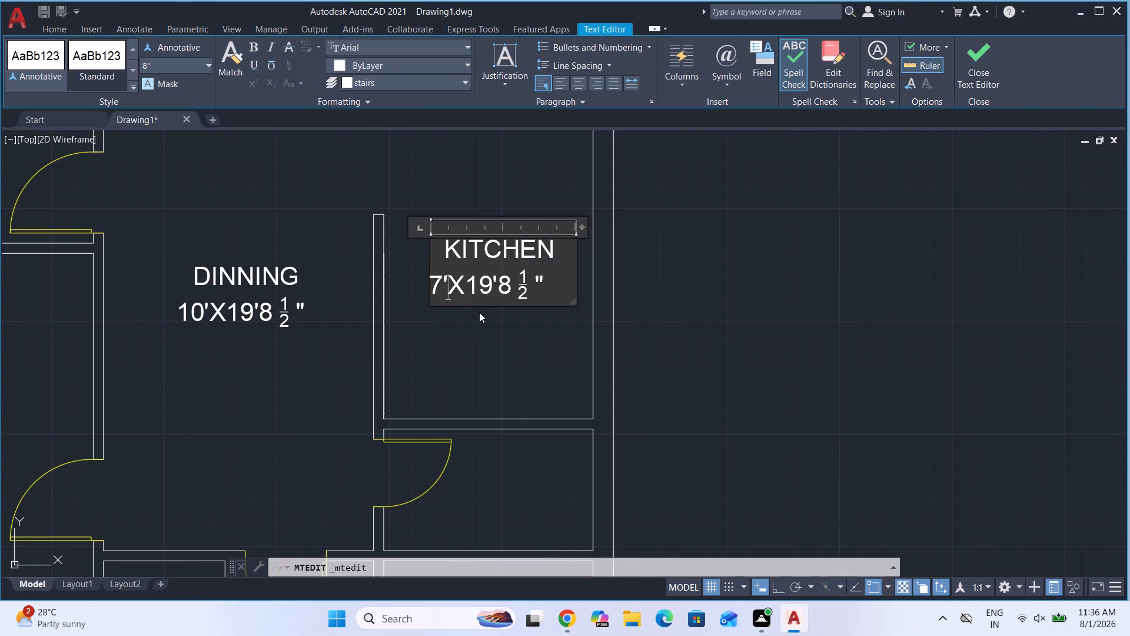
{"action": "key", "text": "9"}
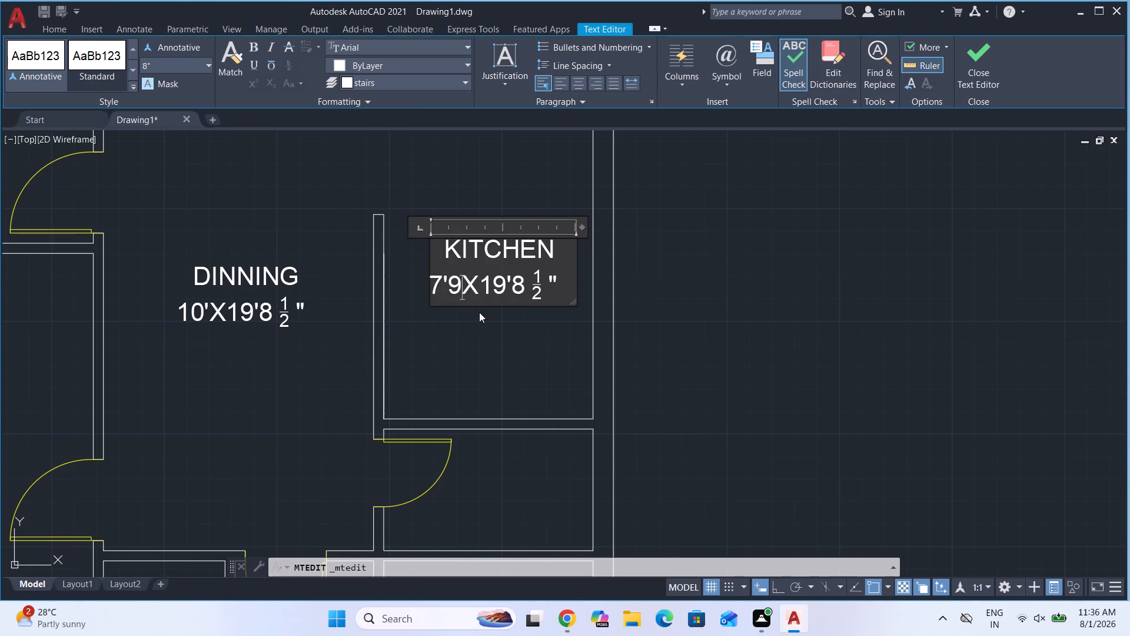
{"action": "key", "text": "shift+quotedbl"}
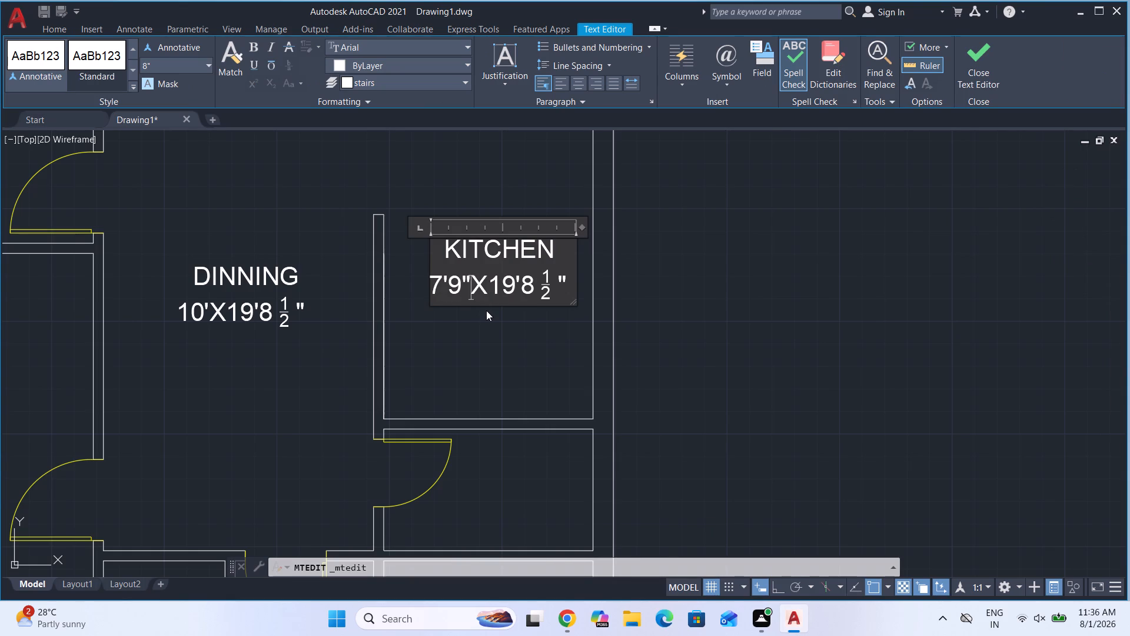
Change the length in the KITCHEN label to 14'7 1/2" and save the text.
{"action": "left_click", "coordinate": [516, 287]}
{"action": "key", "text": "BackSpace"}
{"action": "key", "text": "4"}
{"action": "left_click", "coordinate": [541, 294]}
{"action": "key", "text": "BackSpace"}
{"action": "key", "text": "BackSpace"}
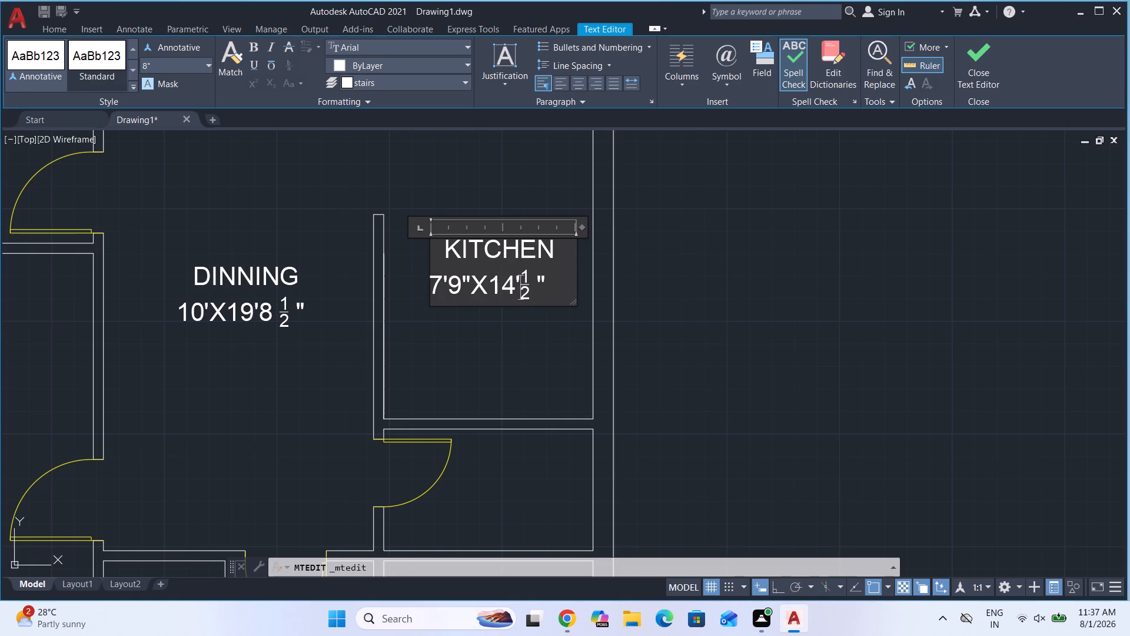
{"action": "key", "text": "7"}
{"action": "key", "text": "Escape"}
{"action": "key", "text": "Return"}
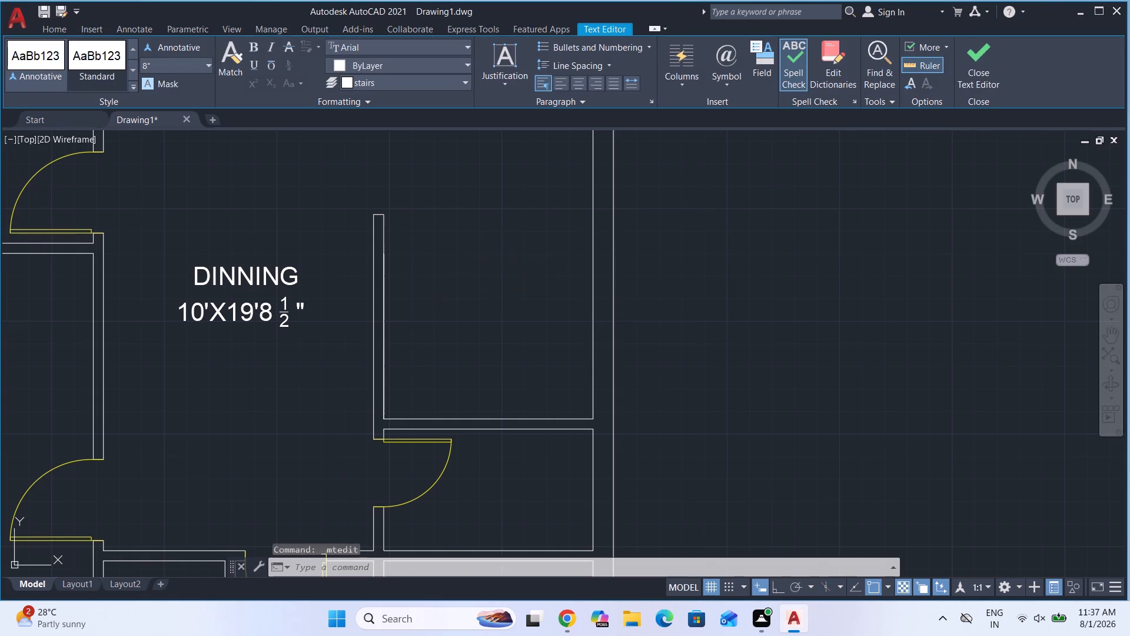
Copy the TOILET label from beside the DRESS room into each of the two small rooms south of the kitchen.
{"action": "scroll", "coordinate": [530, 294], "scroll_direction": "down", "scroll_amount": 2}
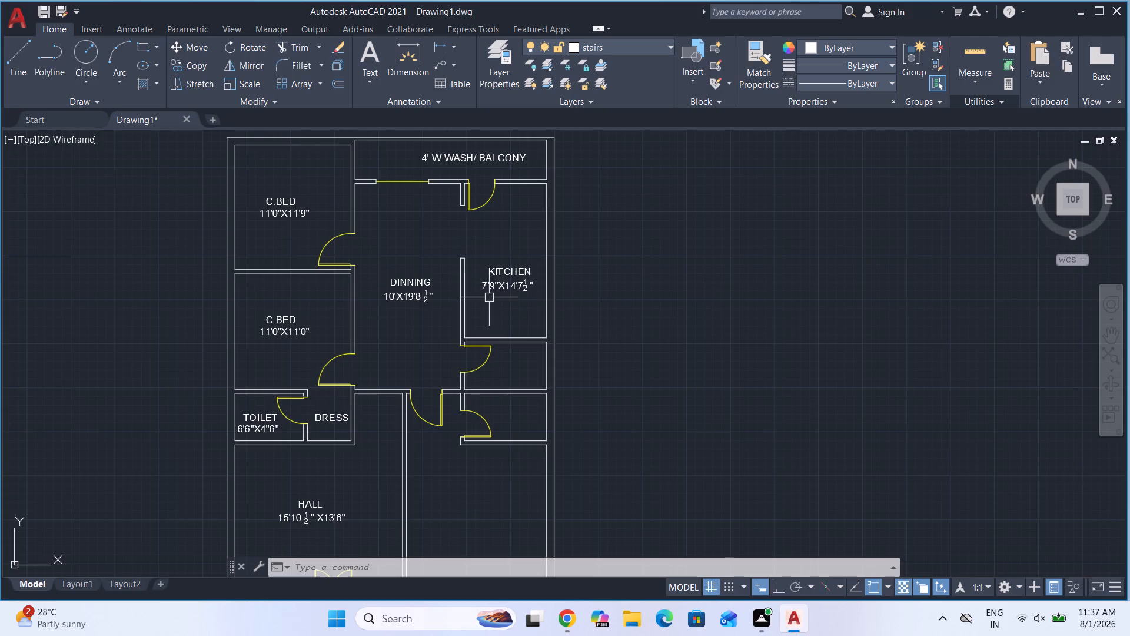
{"action": "scroll", "coordinate": [517, 243], "scroll_direction": "down", "scroll_amount": 2}
{"action": "scroll", "coordinate": [434, 324], "scroll_direction": "up", "scroll_amount": 3}
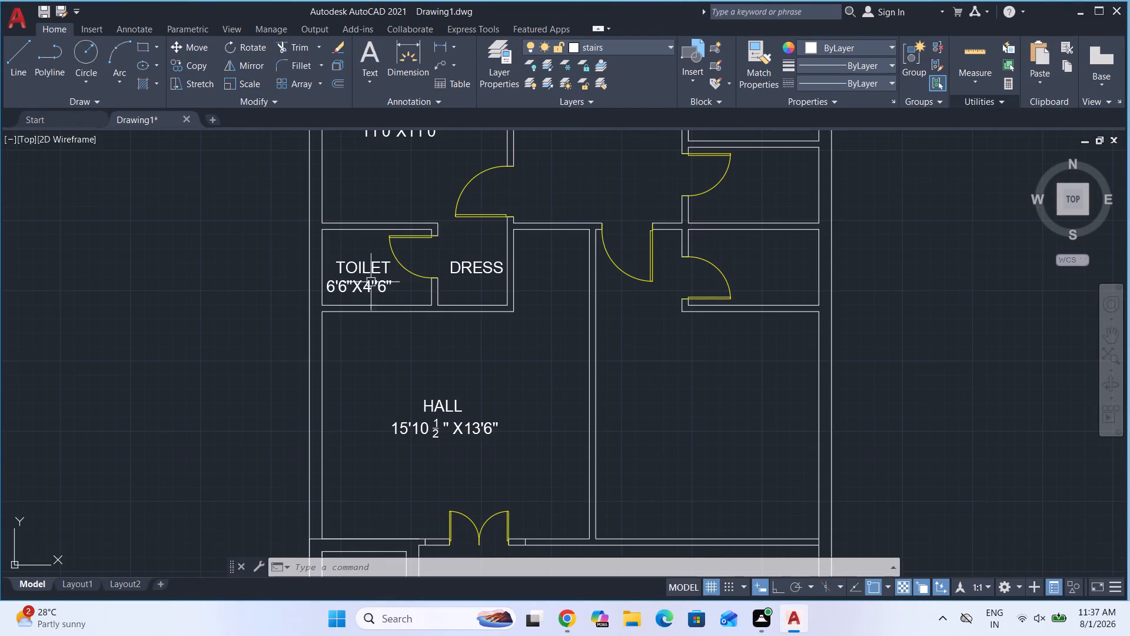
{"action": "left_click", "coordinate": [350, 285]}
{"action": "key", "text": "c"}
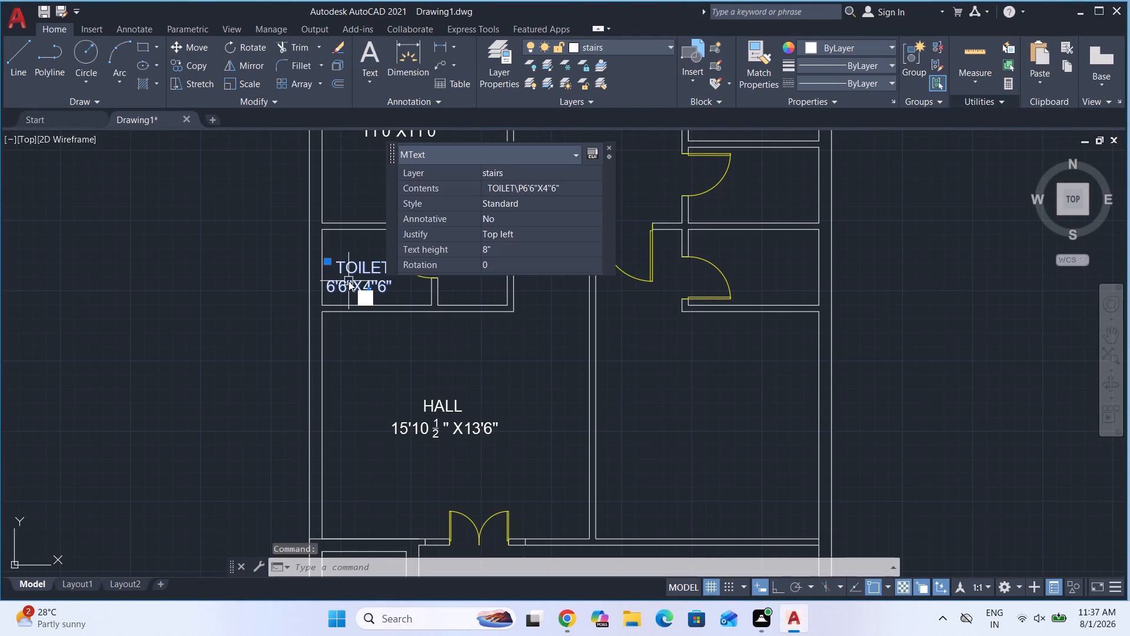
{"action": "key", "text": "o"}
{"action": "key", "text": "Return"}
{"action": "left_click", "coordinate": [345, 276]}
{"action": "scroll", "coordinate": [313, 324], "scroll_direction": "down", "scroll_amount": 3}
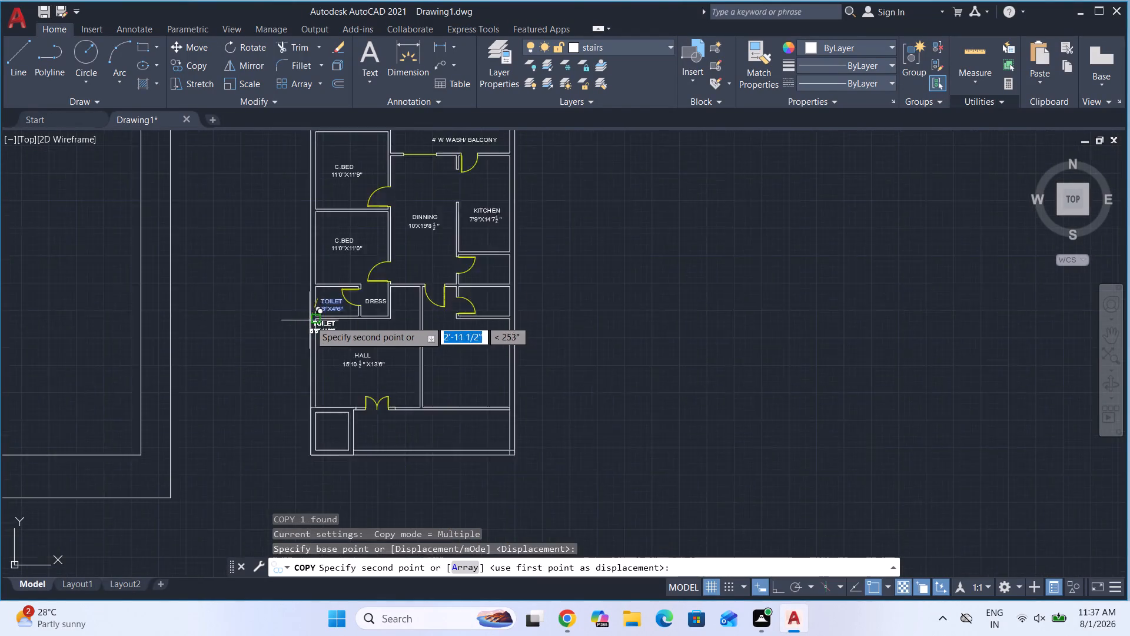
{"action": "scroll", "coordinate": [412, 289], "scroll_direction": "up", "scroll_amount": 5}
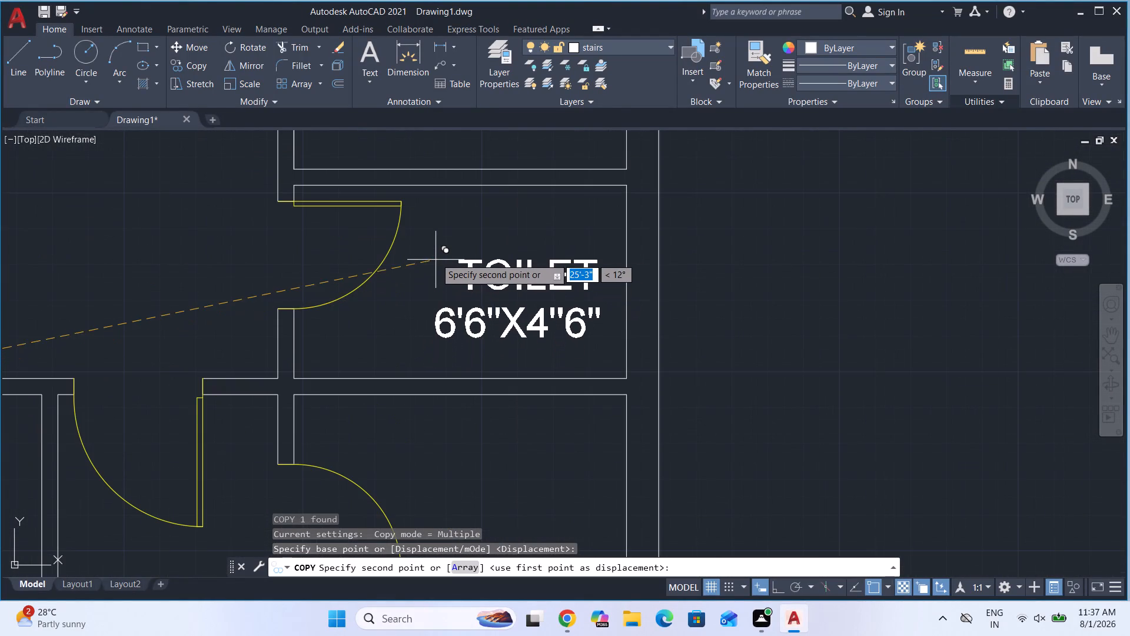
{"action": "left_click", "coordinate": [436, 254]}
{"action": "scroll", "coordinate": [410, 309], "scroll_direction": "down", "scroll_amount": 1}
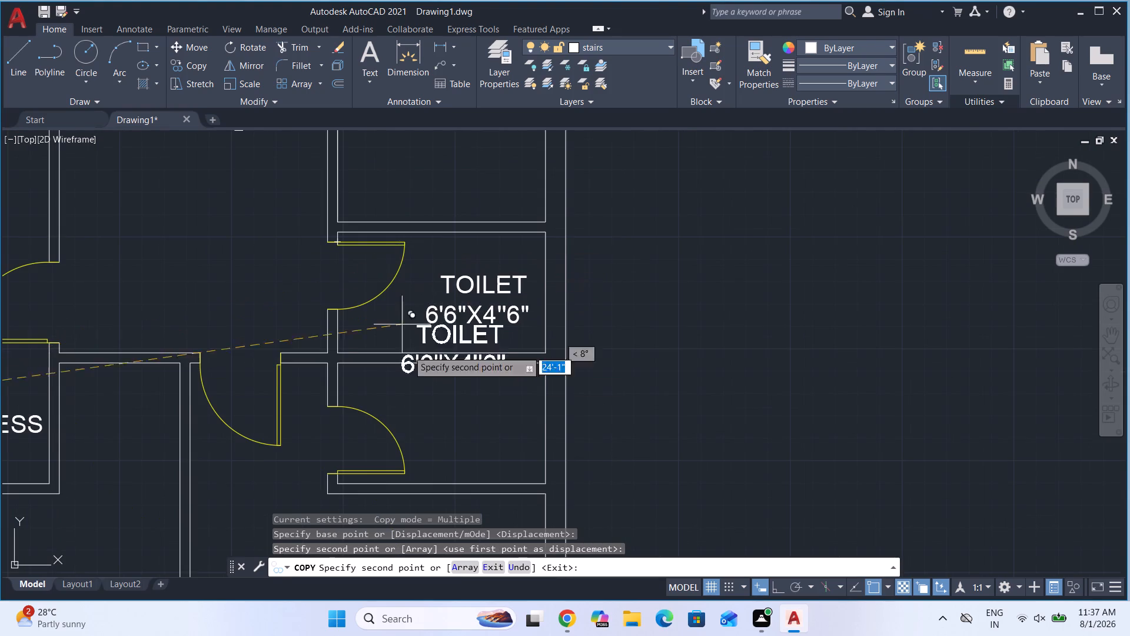
{"action": "scroll", "coordinate": [416, 395], "scroll_direction": "up", "scroll_amount": 1}
{"action": "left_click", "coordinate": [416, 394]}
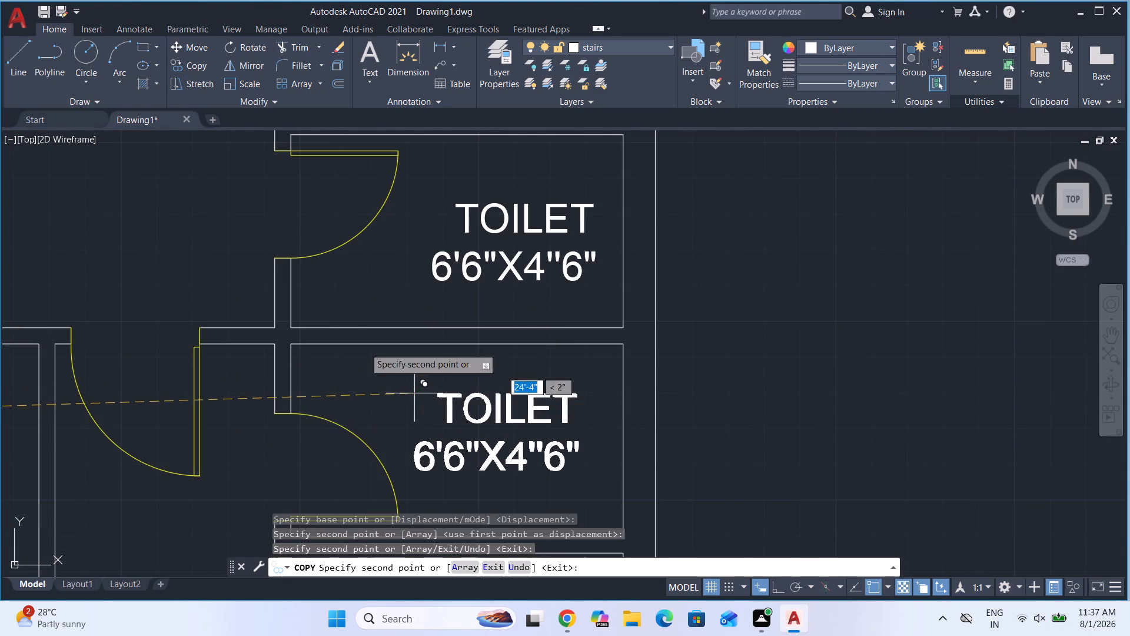
{"action": "scroll", "coordinate": [362, 293], "scroll_direction": "down", "scroll_amount": 4}
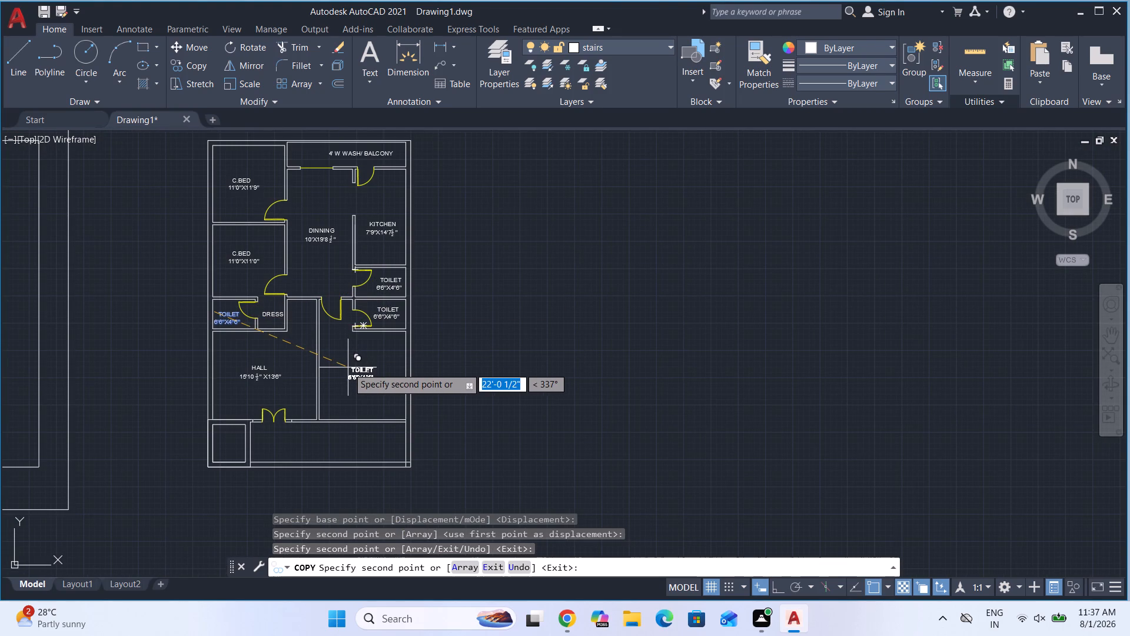
{"action": "key", "text": "Escape"}
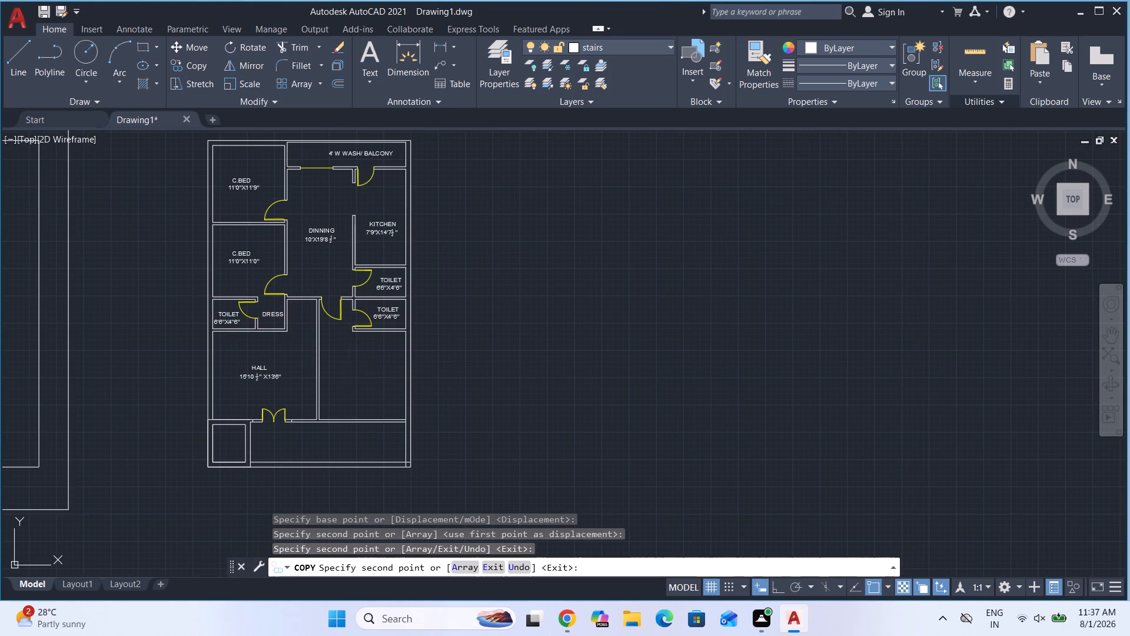
Copy the 11'0"X11'9" C.BED label from the northwest bedroom into the large room east of the hall.
{"action": "left_click", "coordinate": [248, 189]}
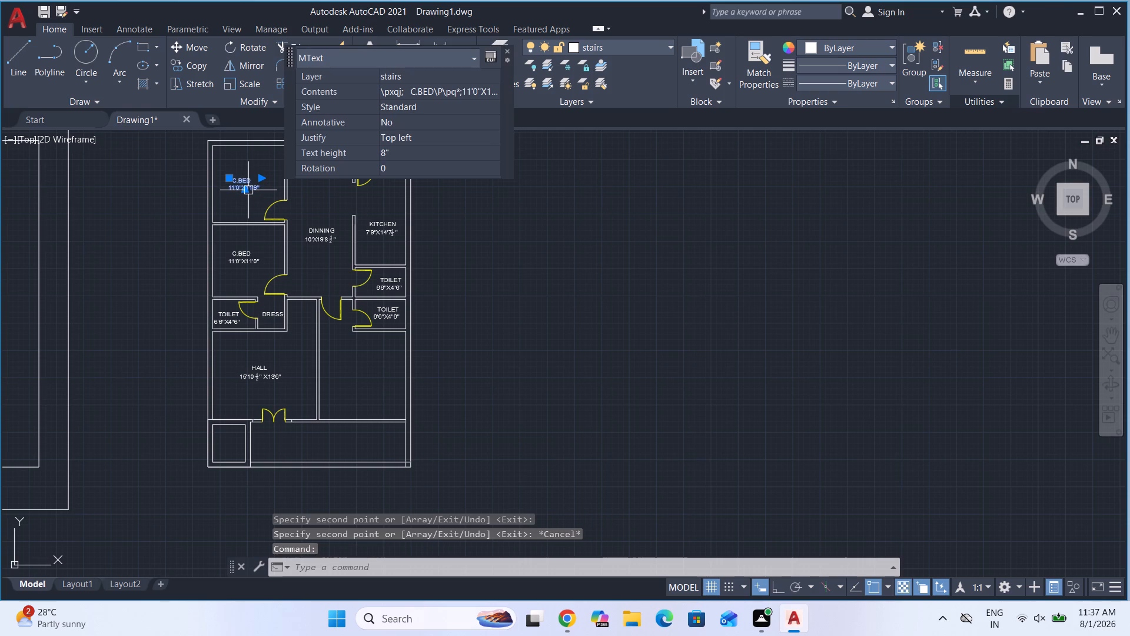
{"action": "key", "text": "c"}
{"action": "key", "text": "o"}
{"action": "key", "text": "Return"}
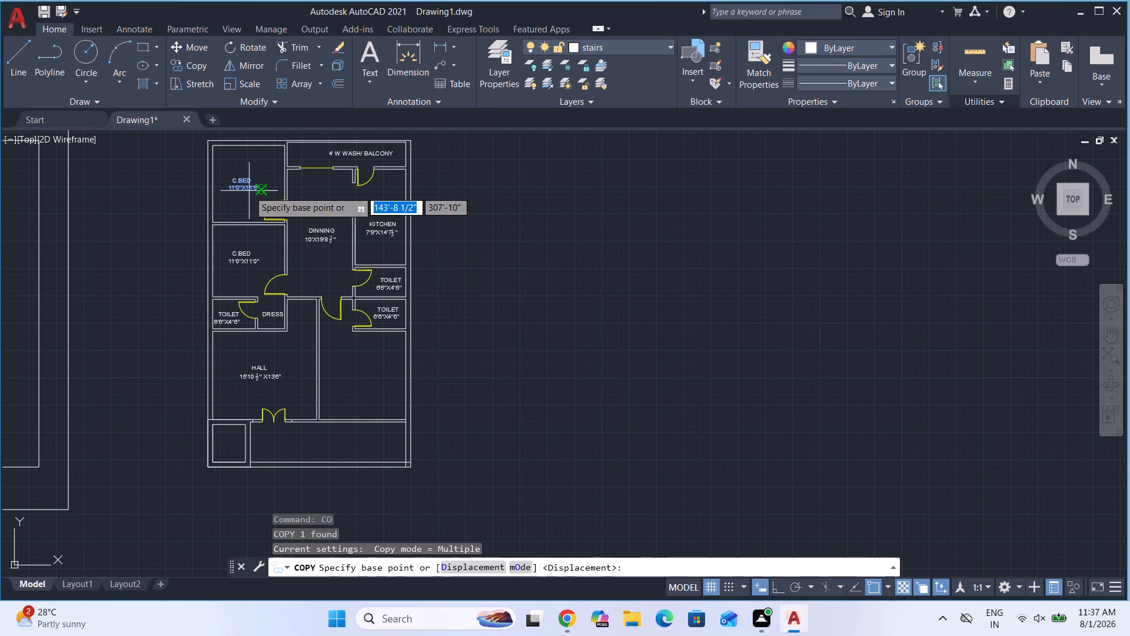
{"action": "left_click", "coordinate": [243, 186]}
{"action": "scroll", "coordinate": [357, 388], "scroll_direction": "up", "scroll_amount": 2}
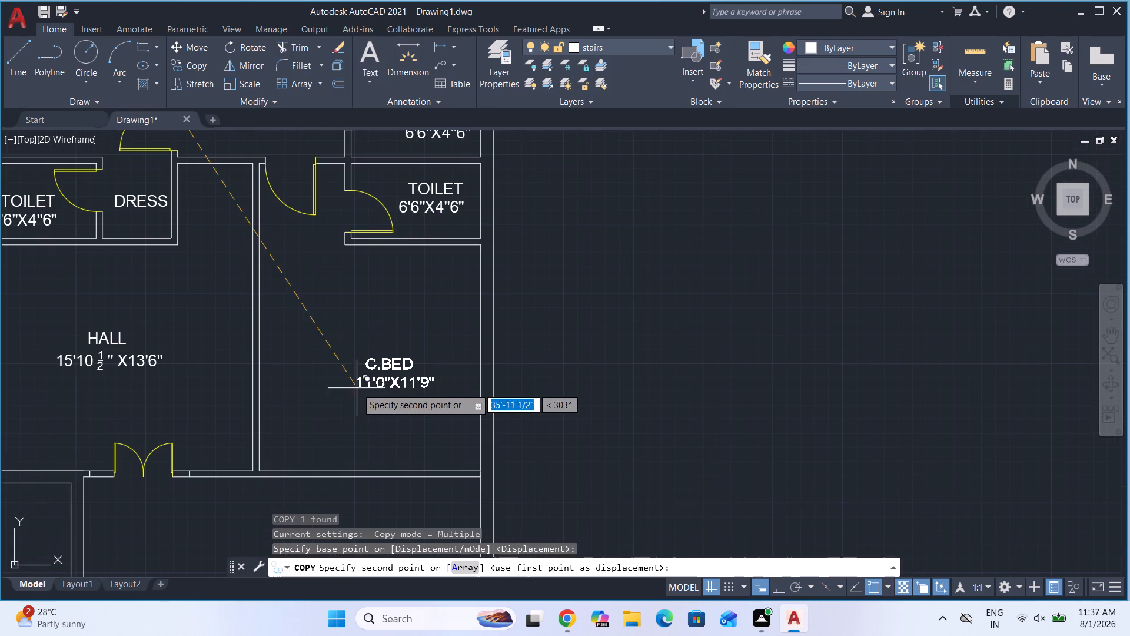
{"action": "left_click", "coordinate": [337, 359]}
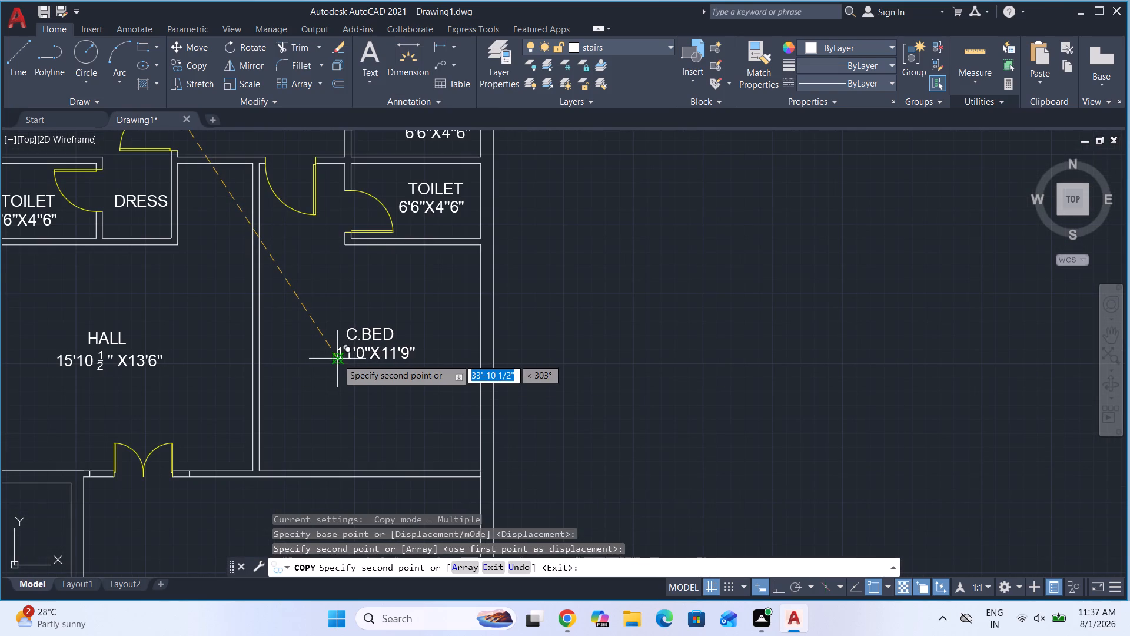
{"action": "key", "text": "Escape"}
Change the width in the TOILET label directly south of the kitchen to 7'9" and save the text.
{"action": "scroll", "coordinate": [358, 393], "scroll_direction": "down", "scroll_amount": 1}
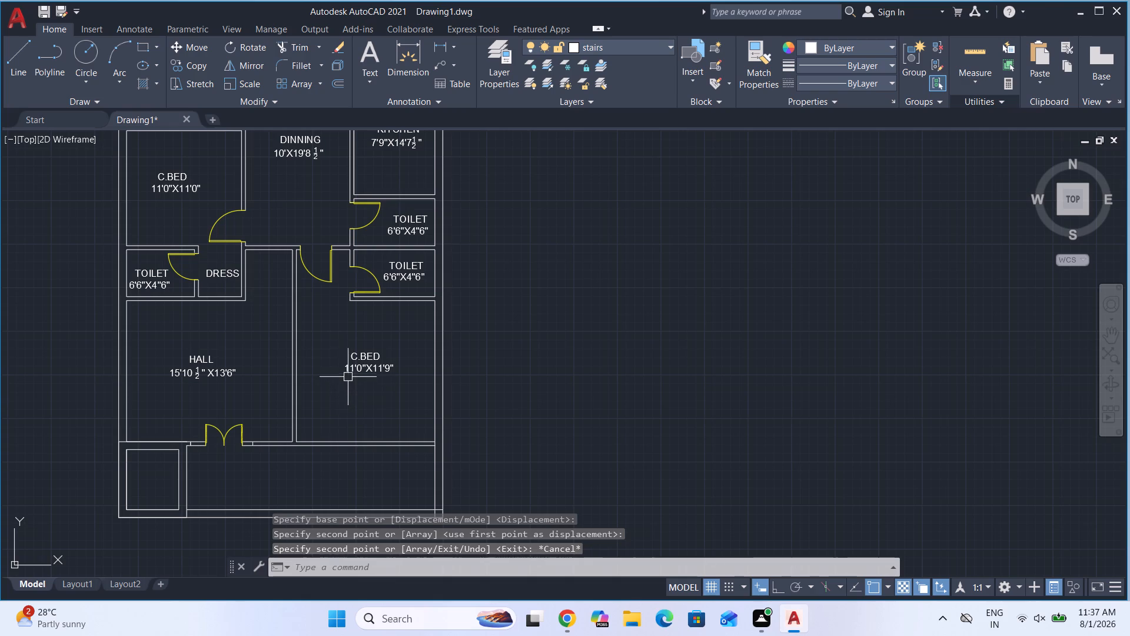
{"action": "scroll", "coordinate": [400, 334], "scroll_direction": "down", "scroll_amount": 1}
{"action": "scroll", "coordinate": [403, 269], "scroll_direction": "up", "scroll_amount": 2}
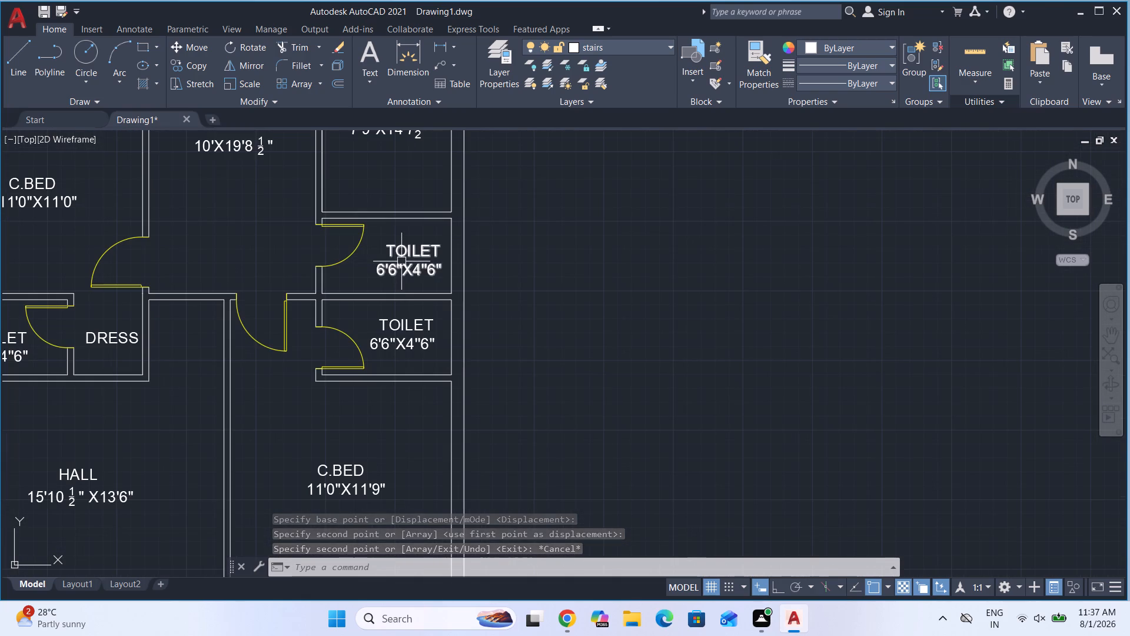
{"action": "double_click", "coordinate": [405, 254]}
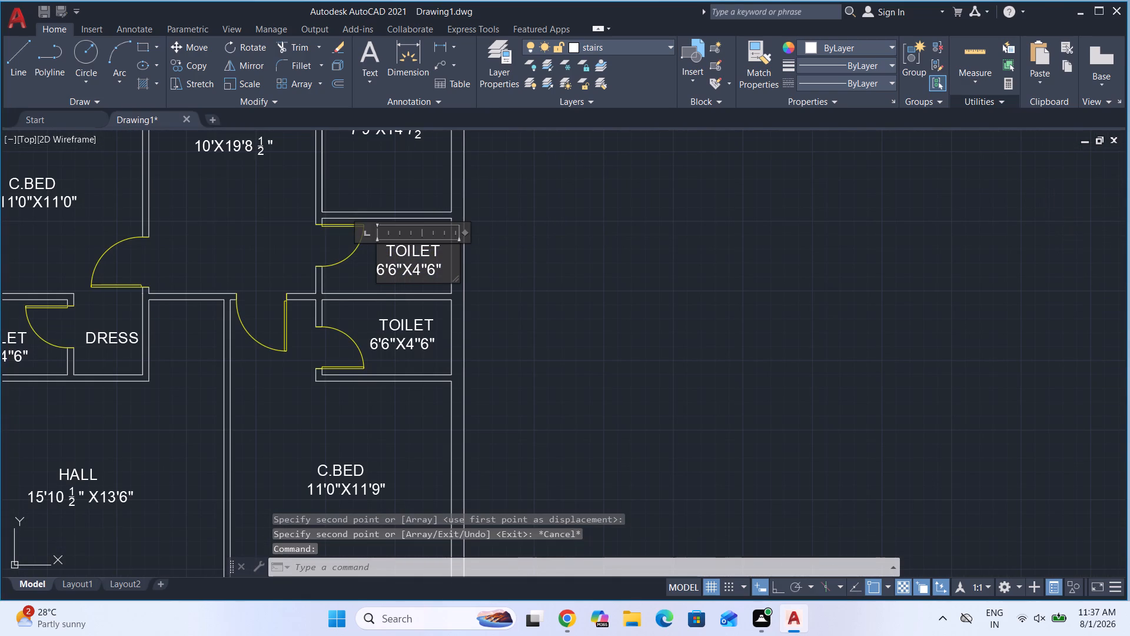
{"action": "scroll", "coordinate": [400, 260], "scroll_direction": "up", "scroll_amount": 3}
{"action": "left_click", "coordinate": [339, 298]}
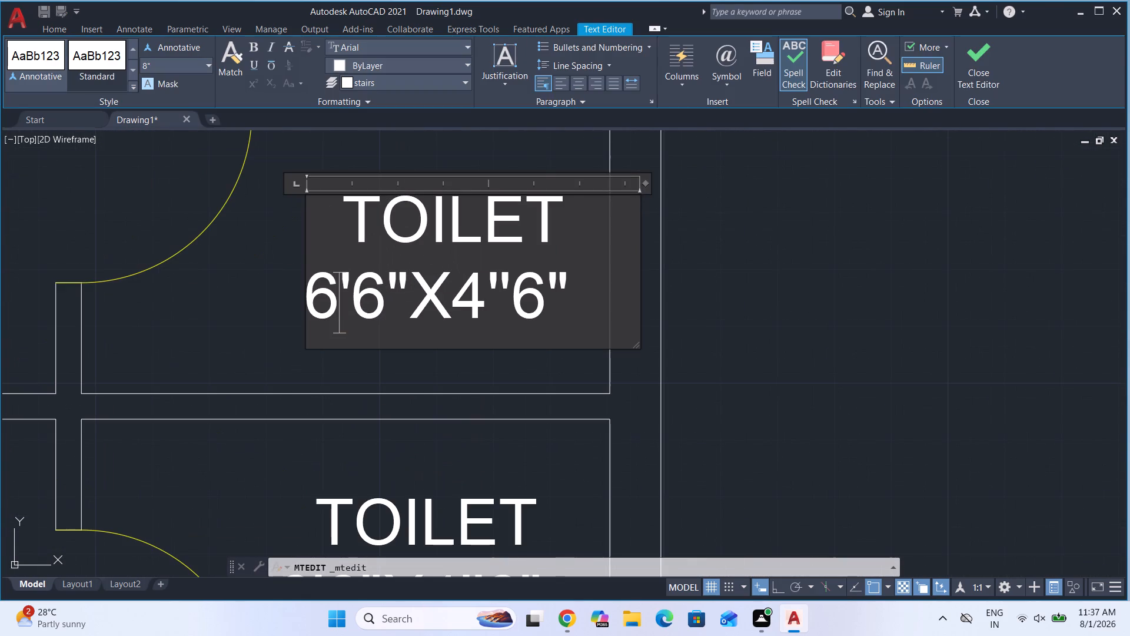
{"action": "key", "text": "BackSpace"}
{"action": "key", "text": "7"}
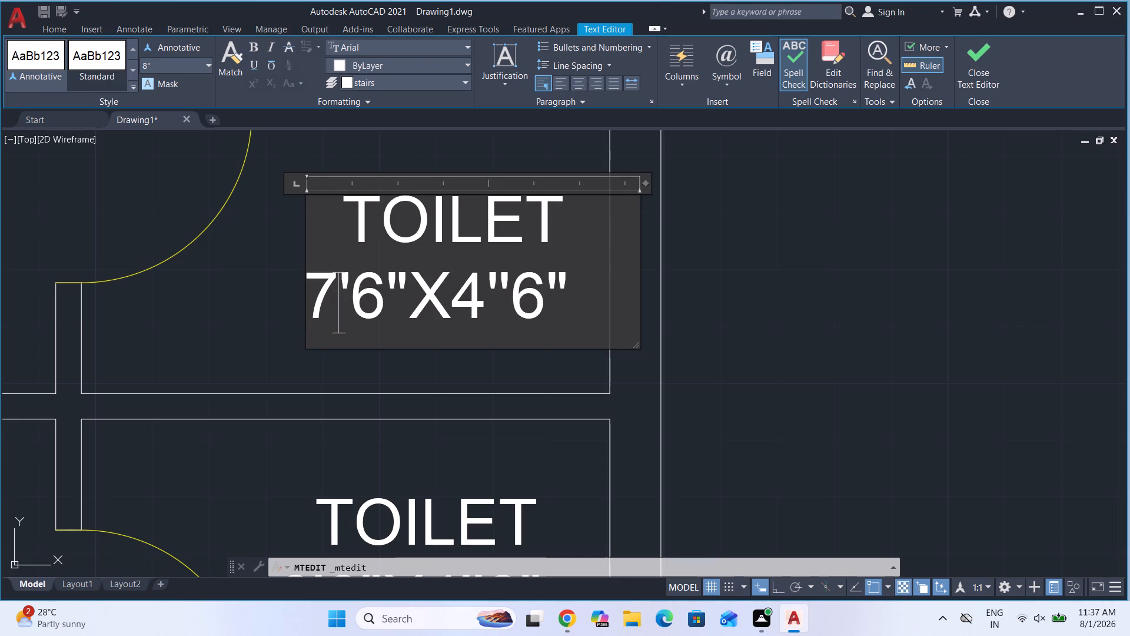
{"action": "left_click", "coordinate": [392, 292]}
{"action": "key", "text": "BackSpace"}
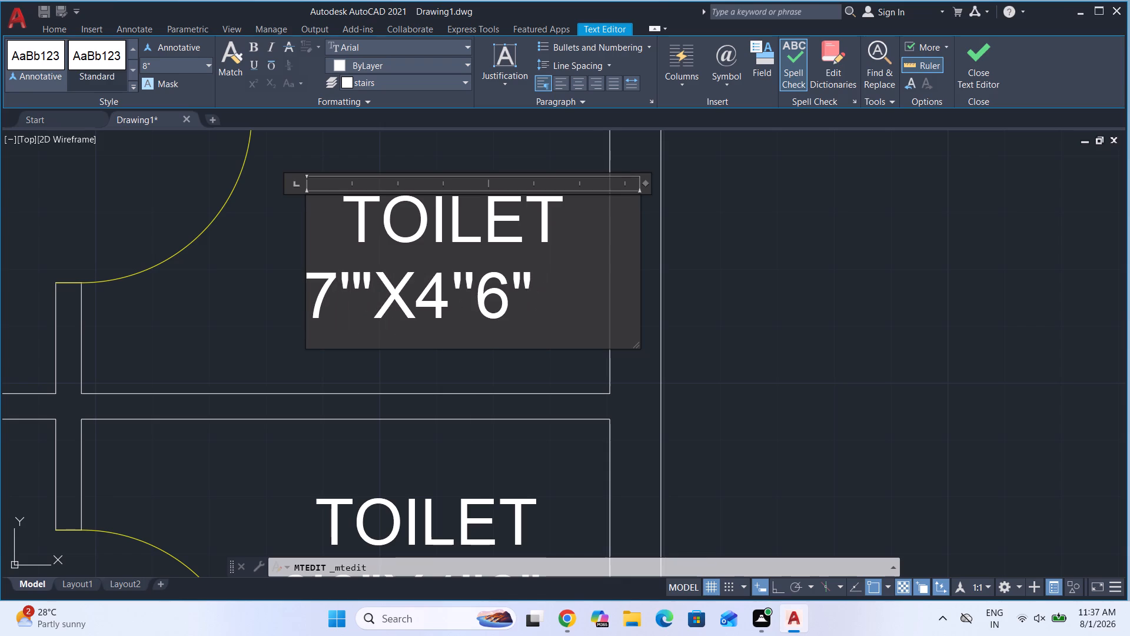
{"action": "key", "text": "9"}
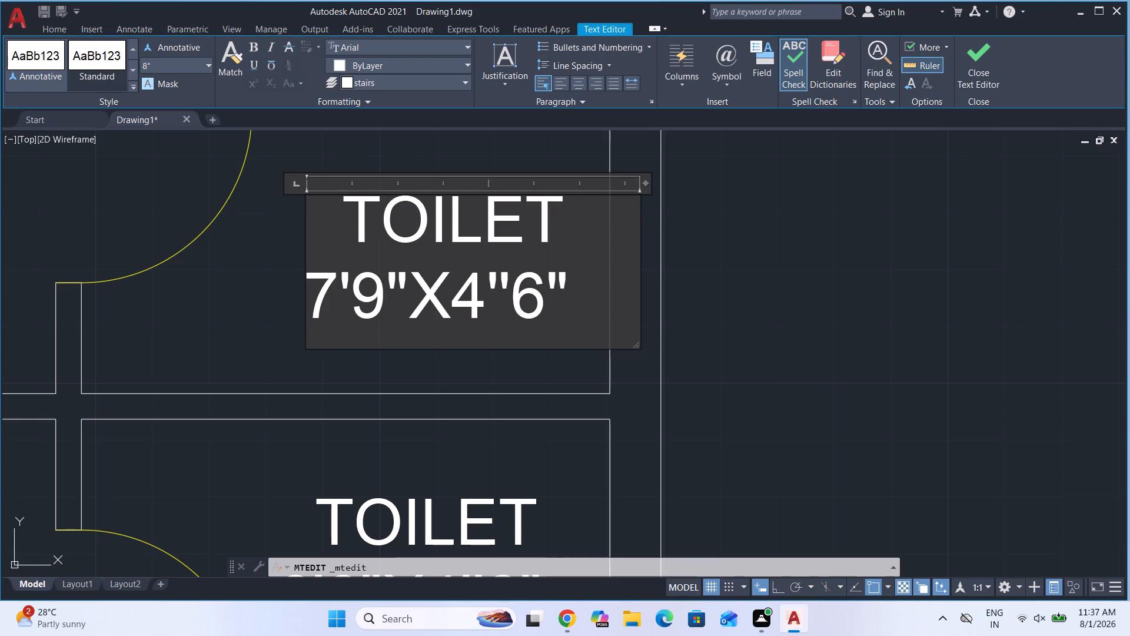
{"action": "key", "text": "Escape"}
{"action": "key", "text": "Return"}
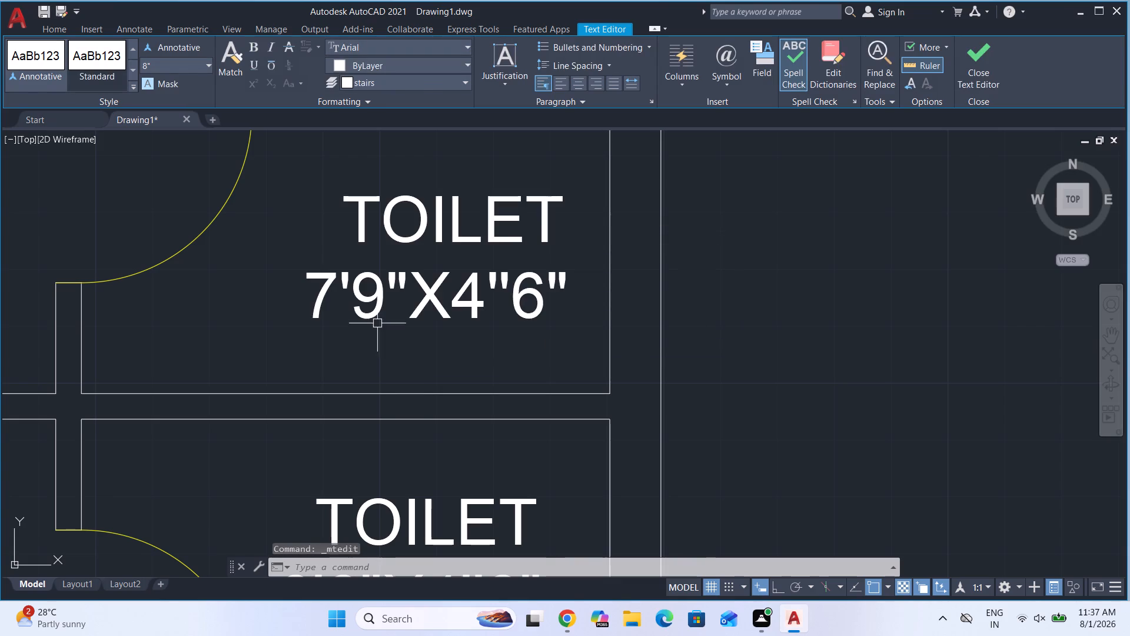
Change the width in the lower TOILET label, directly above the southeast bedroom, to 7'9" and save the text.
{"action": "scroll", "coordinate": [352, 298], "scroll_direction": "down", "scroll_amount": 2}
{"action": "double_click", "coordinate": [374, 411]}
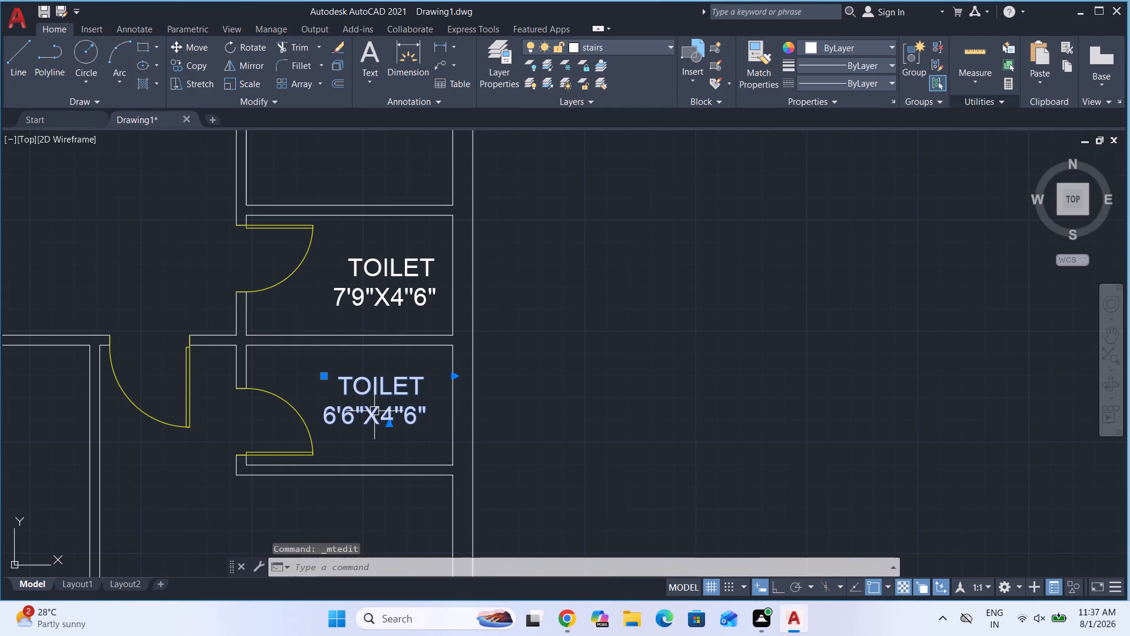
{"action": "scroll", "coordinate": [340, 426], "scroll_direction": "up", "scroll_amount": 2}
{"action": "left_click", "coordinate": [328, 406]}
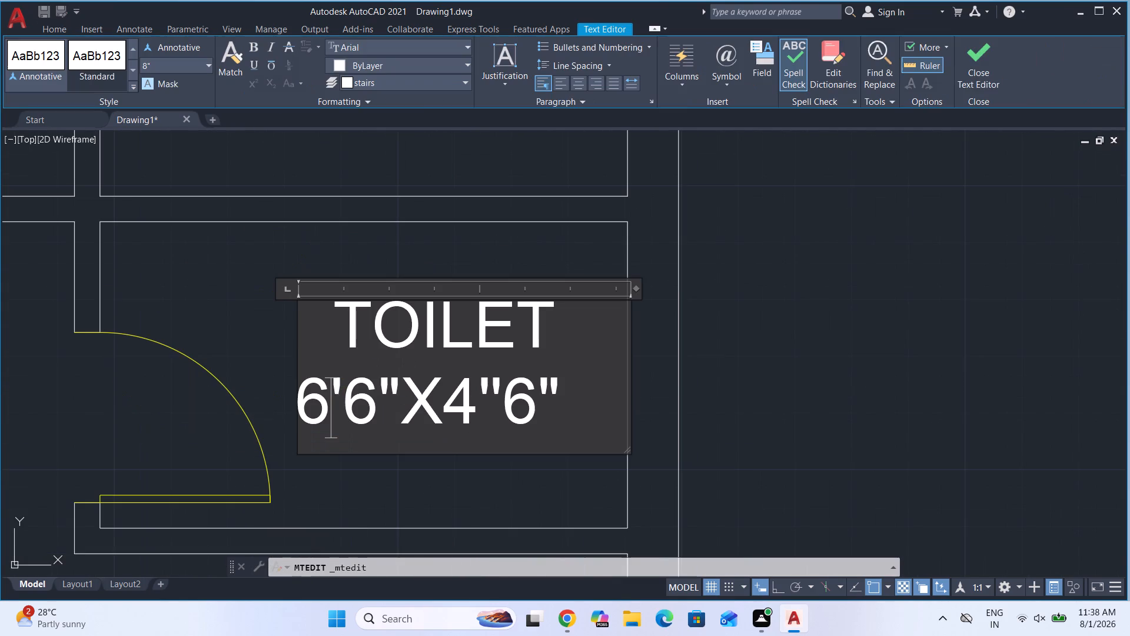
{"action": "key", "text": "BackSpace"}
{"action": "key", "text": "7"}
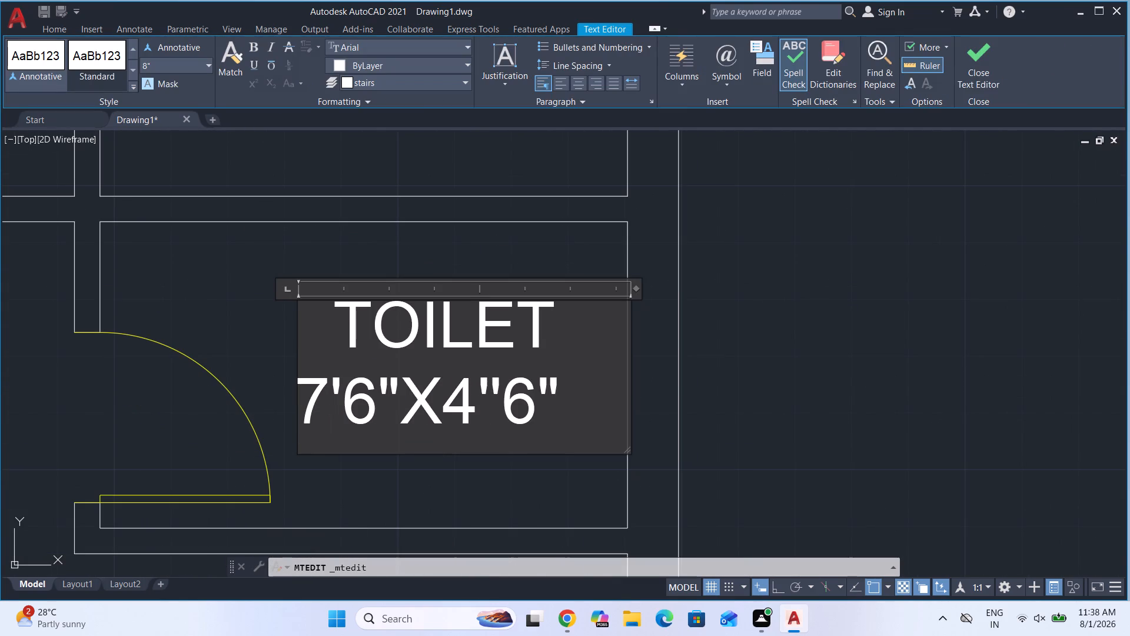
{"action": "left_click", "coordinate": [372, 399]}
{"action": "key", "text": "BackSpace"}
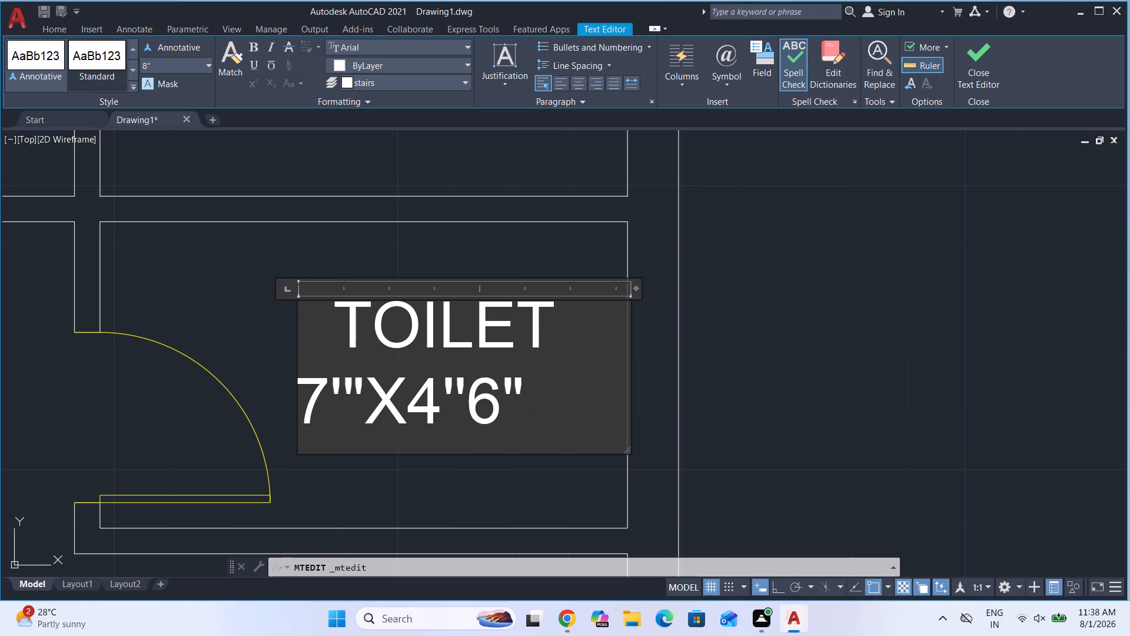
{"action": "key", "text": "9"}
{"action": "key", "text": "Escape"}
{"action": "key", "text": "Return"}
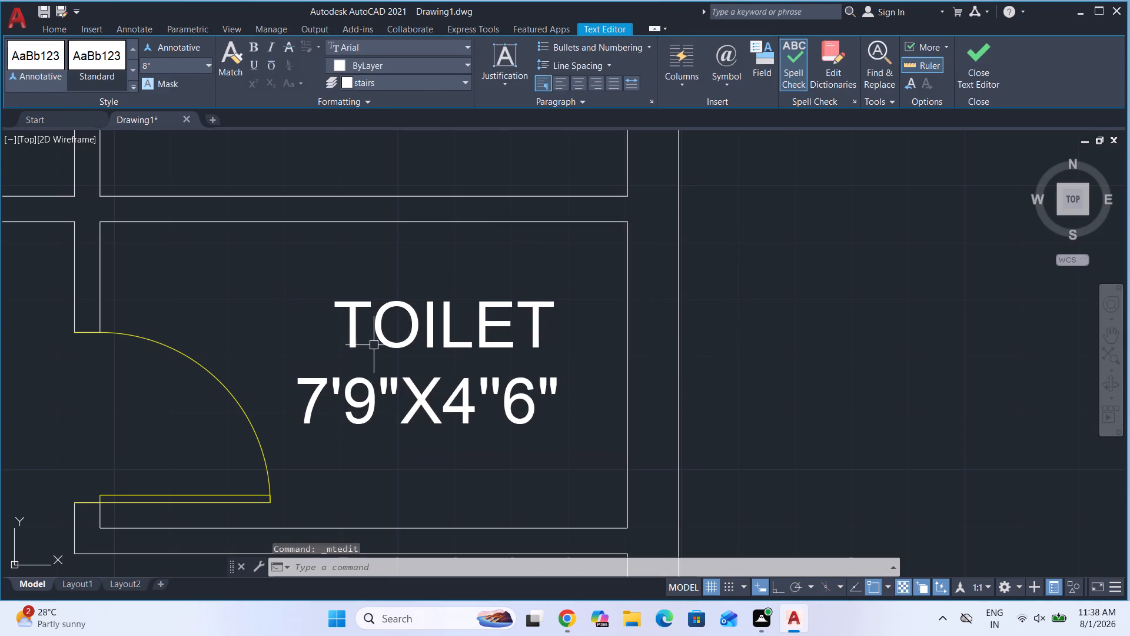
Measure the width and length of the southeast bedroom with Quick measure.
{"action": "scroll", "coordinate": [383, 317], "scroll_direction": "down", "scroll_amount": 5}
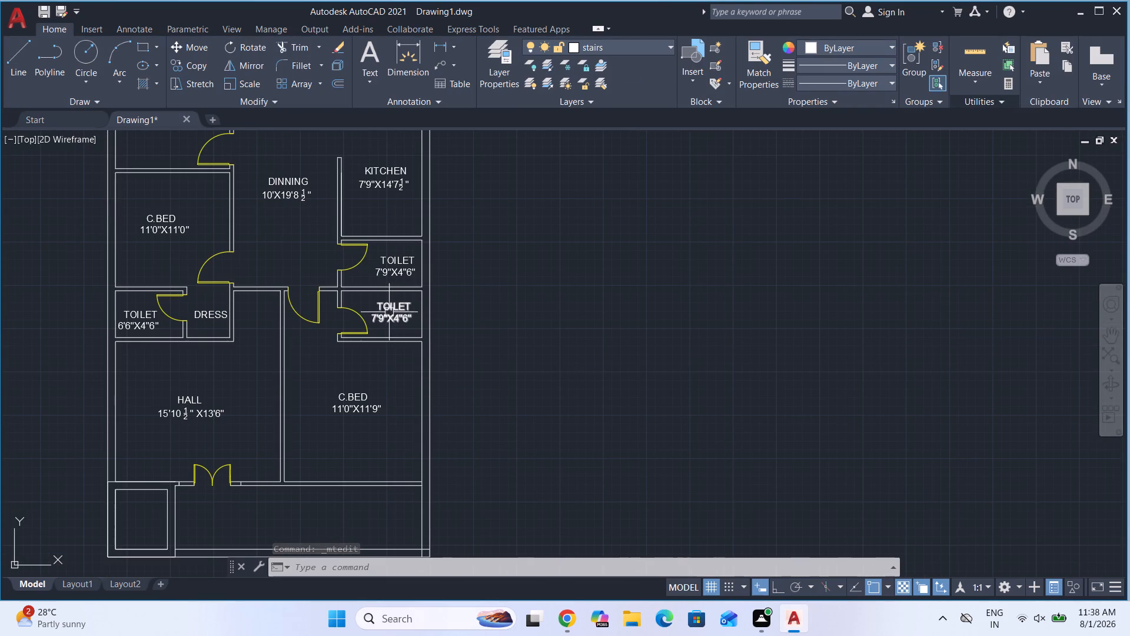
{"action": "scroll", "coordinate": [337, 416], "scroll_direction": "up", "scroll_amount": 1}
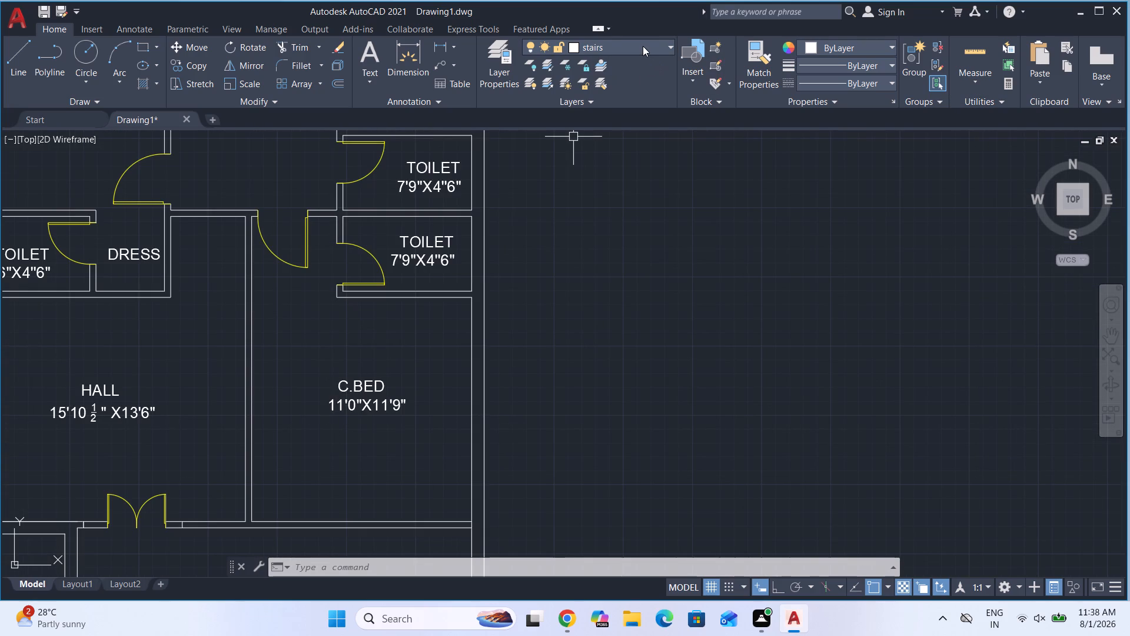
{"action": "left_click", "coordinate": [968, 84]}
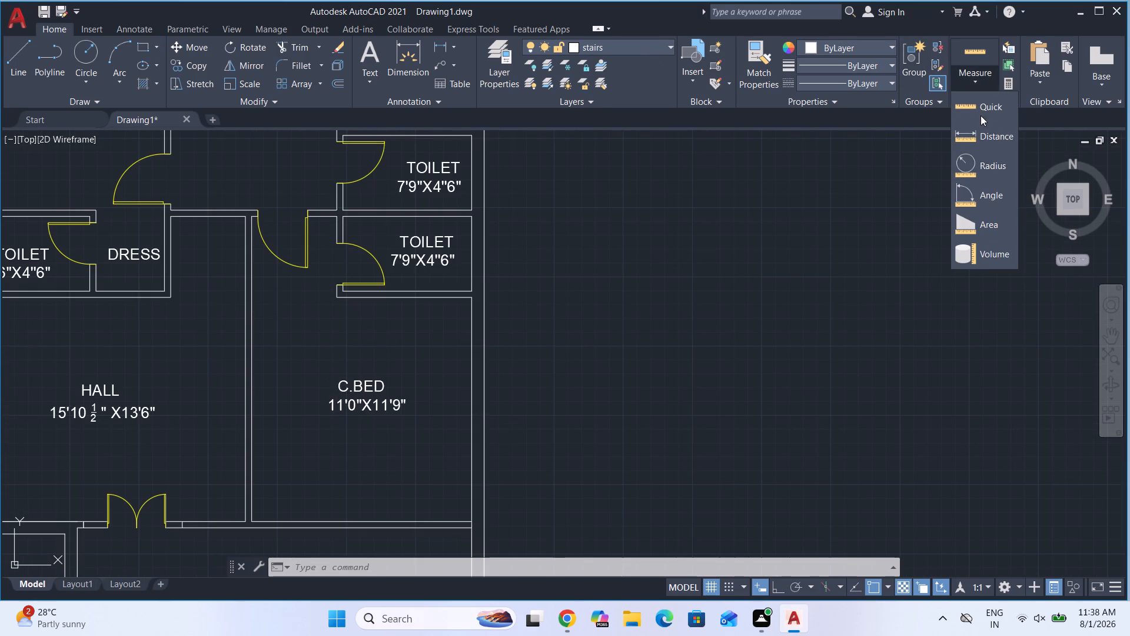
{"action": "left_click", "coordinate": [981, 115]}
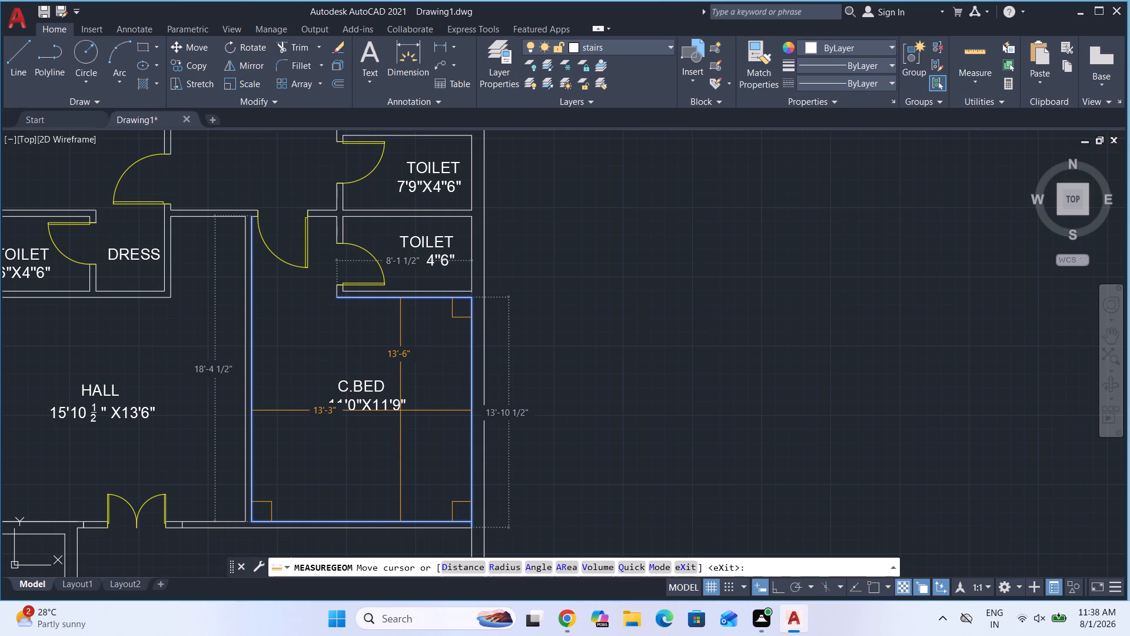
{"action": "key", "text": "Escape"}
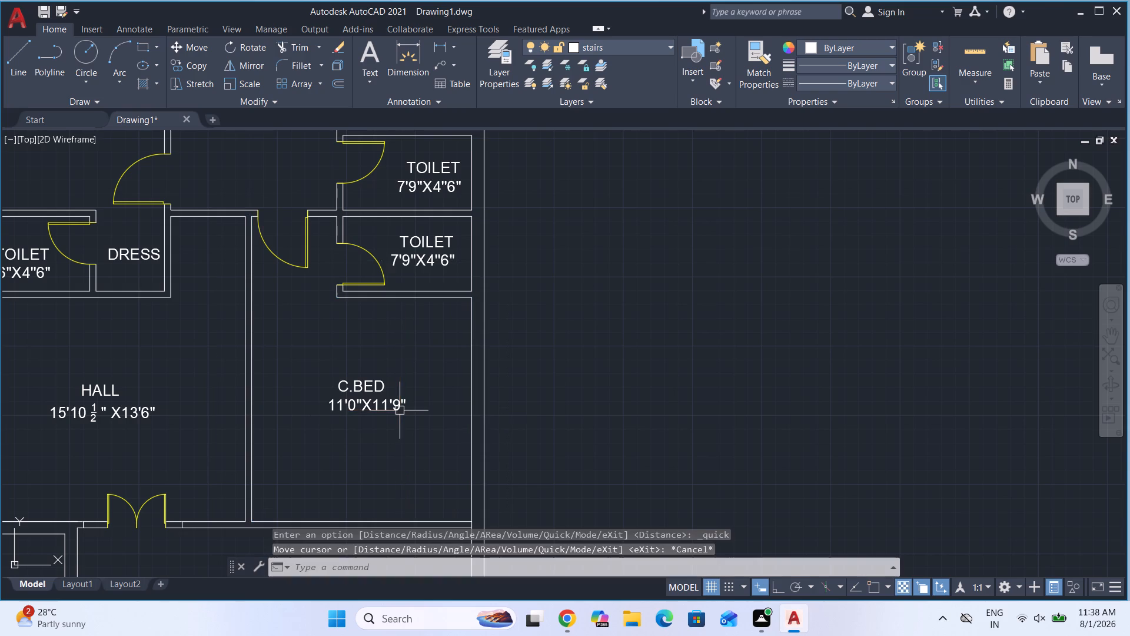
Rename the room in the southeast bedroom's label to M.BED.
{"action": "scroll", "coordinate": [375, 413], "scroll_direction": "up", "scroll_amount": 2}
{"action": "scroll", "coordinate": [371, 388], "scroll_direction": "down", "scroll_amount": 1}
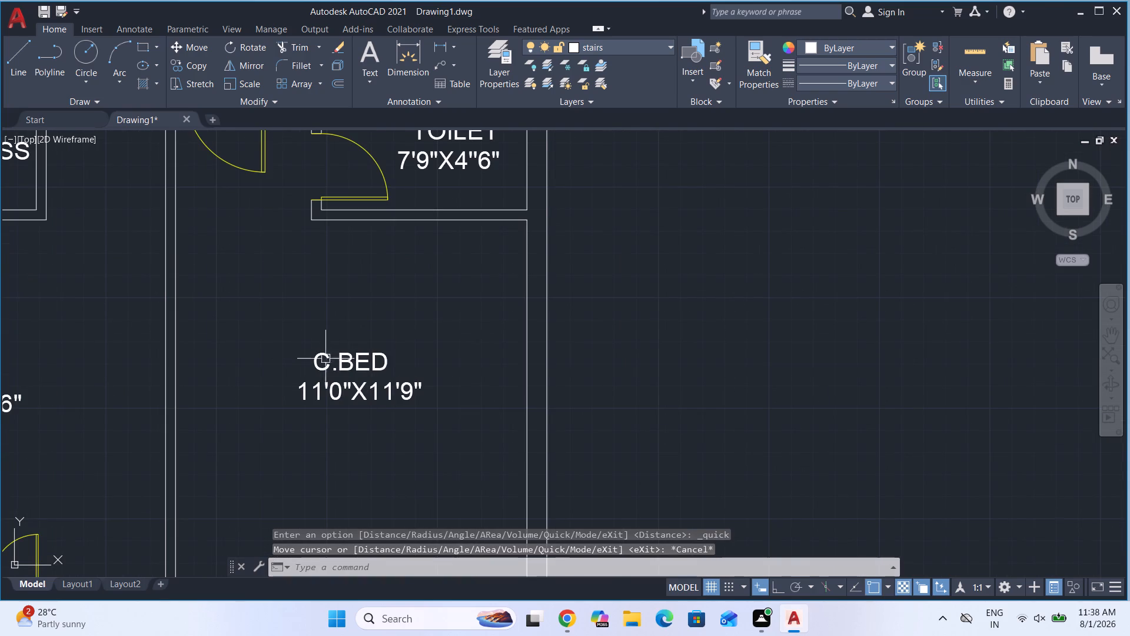
{"action": "double_click", "coordinate": [364, 365]}
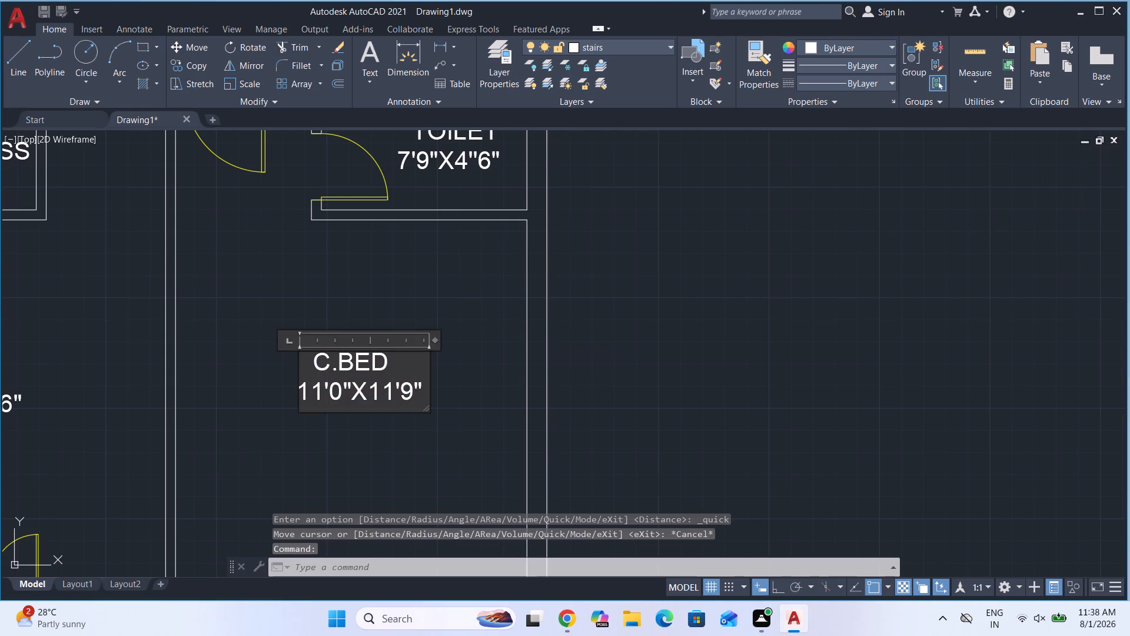
{"action": "left_click", "coordinate": [328, 365]}
{"action": "key", "text": "BackSpace"}
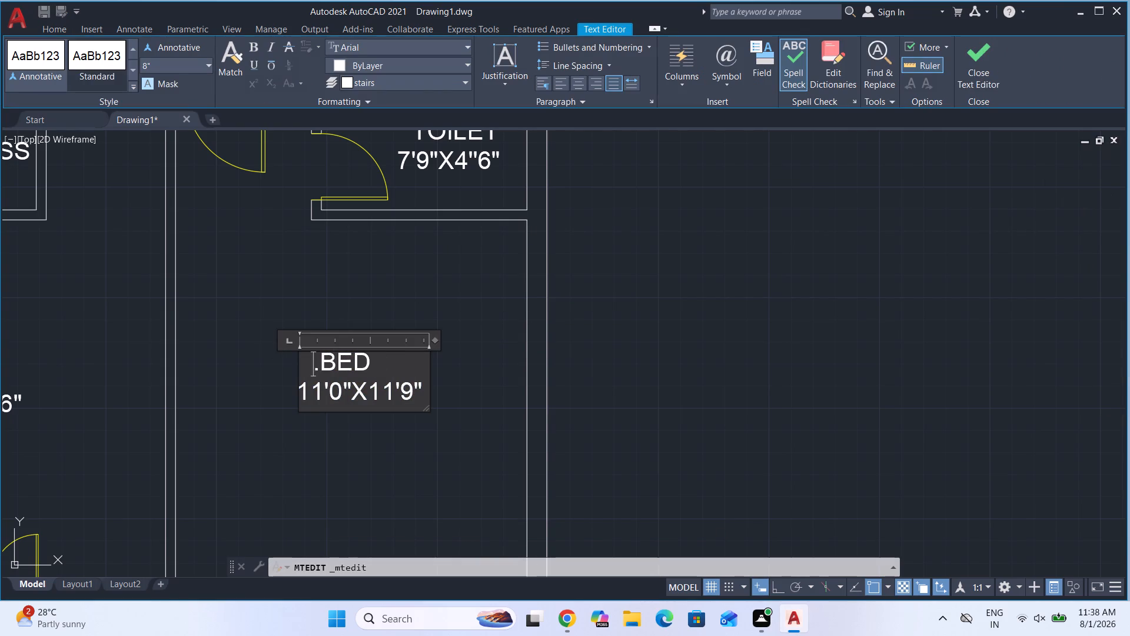
{"action": "key", "text": "m"}
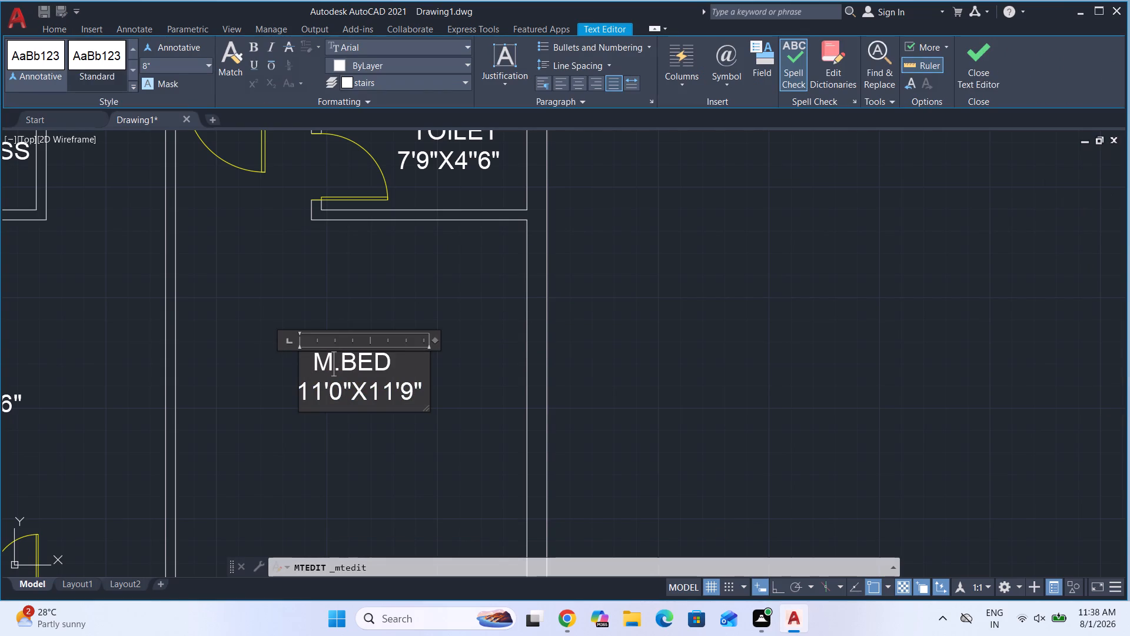
Change the size in the M.BED label to 13'3"X13'6" and save the text.
{"action": "left_click", "coordinate": [324, 392]}
{"action": "key", "text": "BackSpace"}
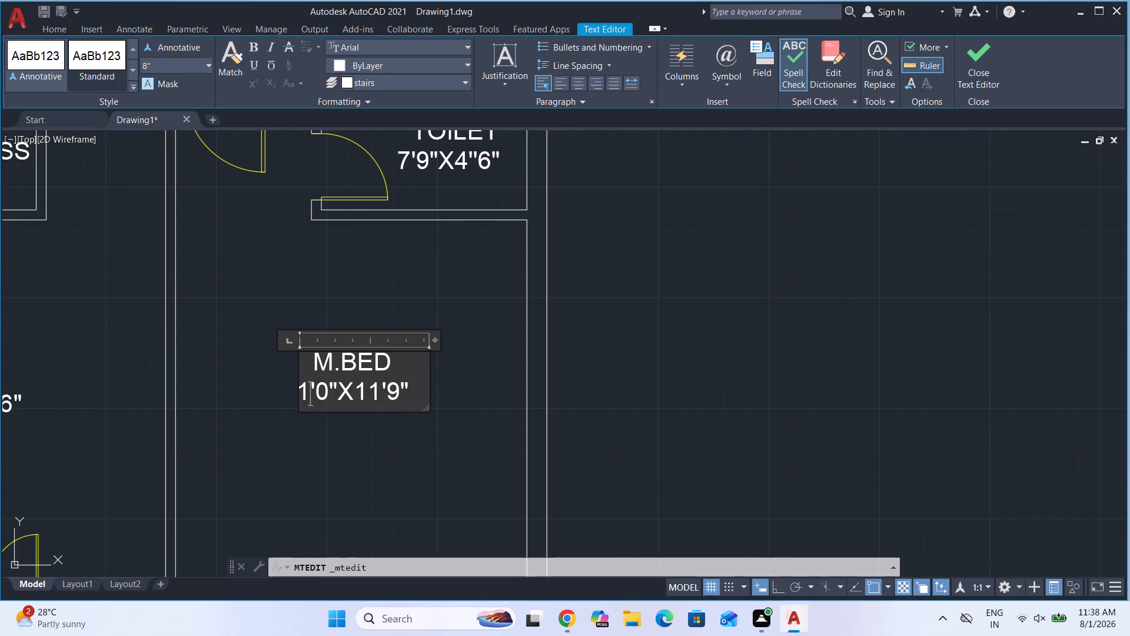
{"action": "key", "text": "3"}
{"action": "left_click", "coordinate": [341, 386]}
{"action": "key", "text": "BackSpace"}
{"action": "key", "text": "3"}
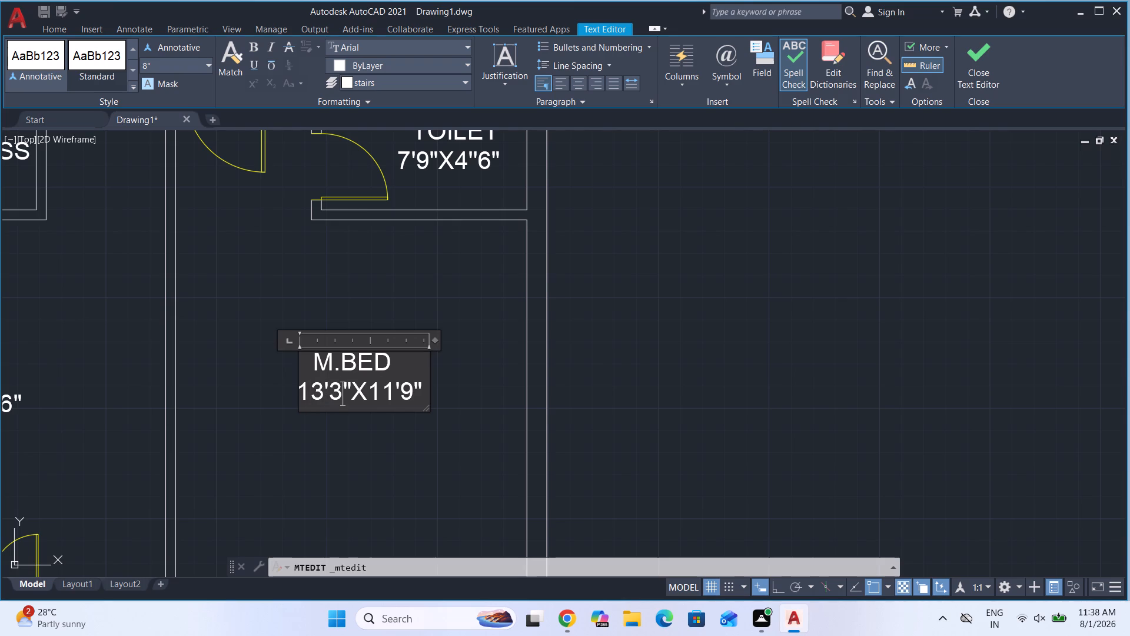
{"action": "left_click", "coordinate": [391, 390]}
{"action": "key", "text": "BackSpace"}
{"action": "key", "text": "BackSpace"}
{"action": "key", "text": "1"}
{"action": "key", "text": "3"}
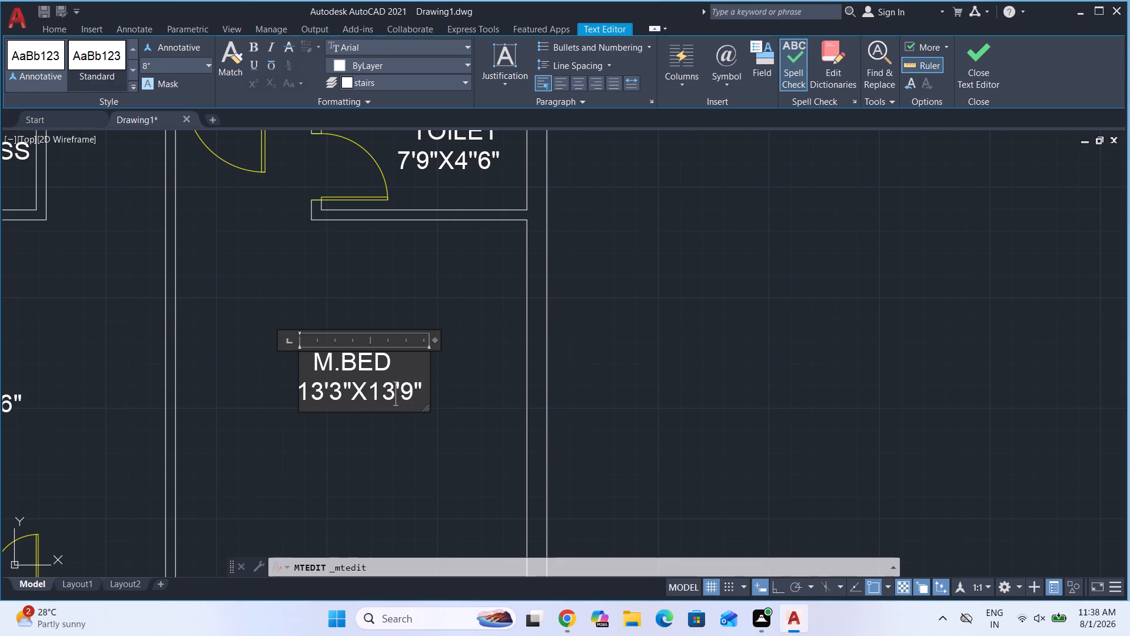
{"action": "left_click", "coordinate": [411, 390]}
{"action": "key", "text": "BackSpace"}
{"action": "key", "text": "6"}
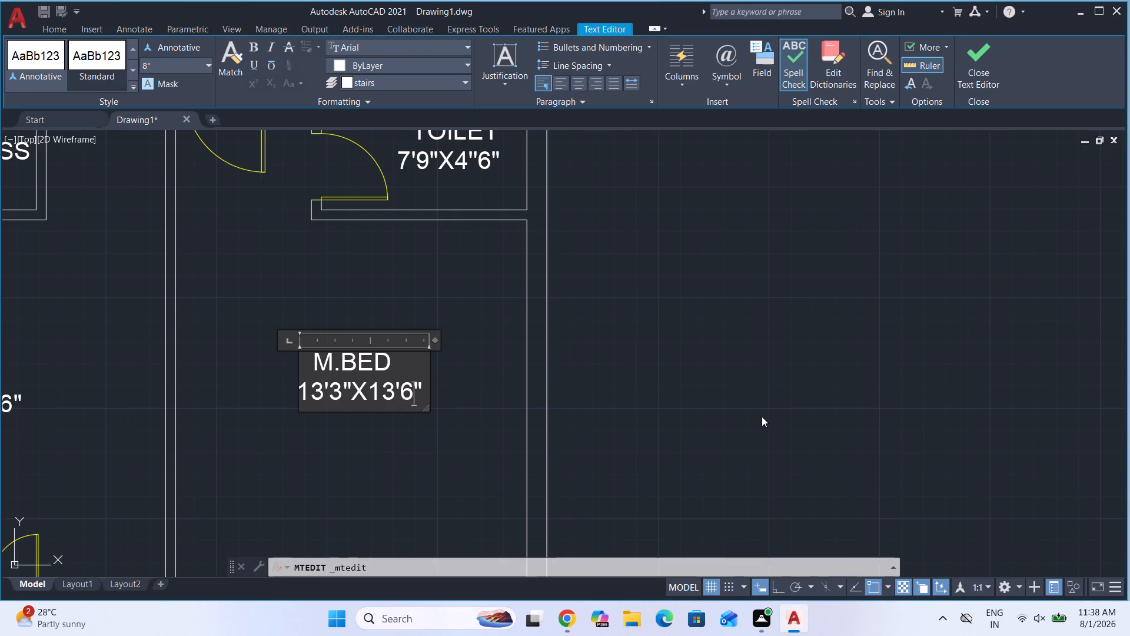
{"action": "left_click", "coordinate": [762, 416]}
Review the room labels across the whole floor plan, from the northern balcony to the southern front area.
{"action": "scroll", "coordinate": [563, 361], "scroll_direction": "down", "scroll_amount": 3}
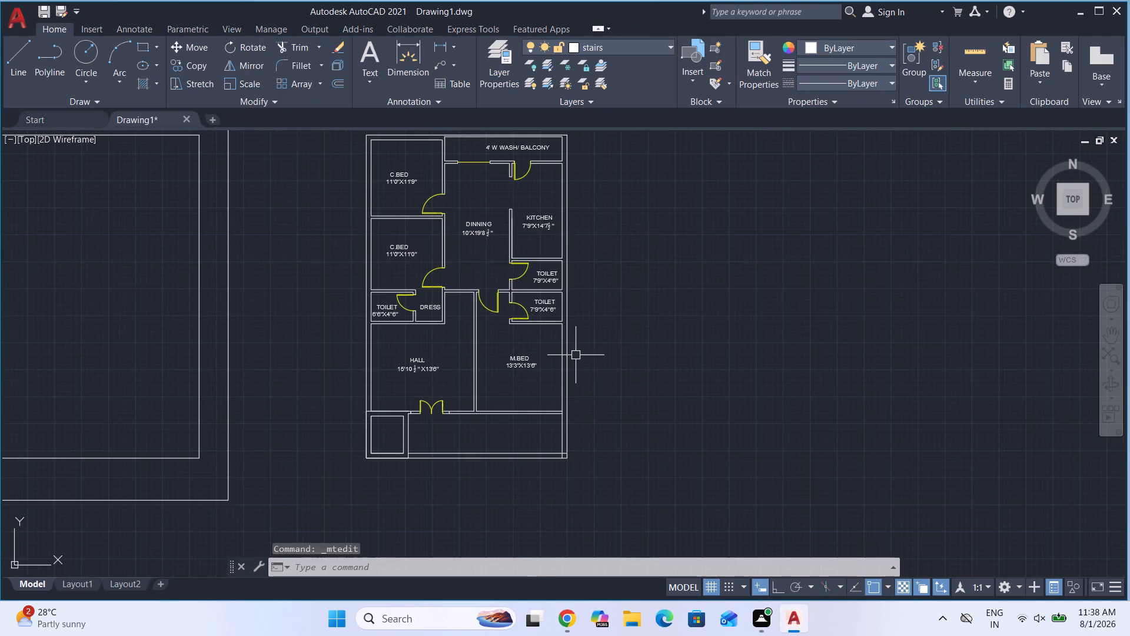
{"action": "scroll", "coordinate": [576, 355], "scroll_direction": "down", "scroll_amount": 1}
{"action": "scroll", "coordinate": [490, 239], "scroll_direction": "up", "scroll_amount": 2}
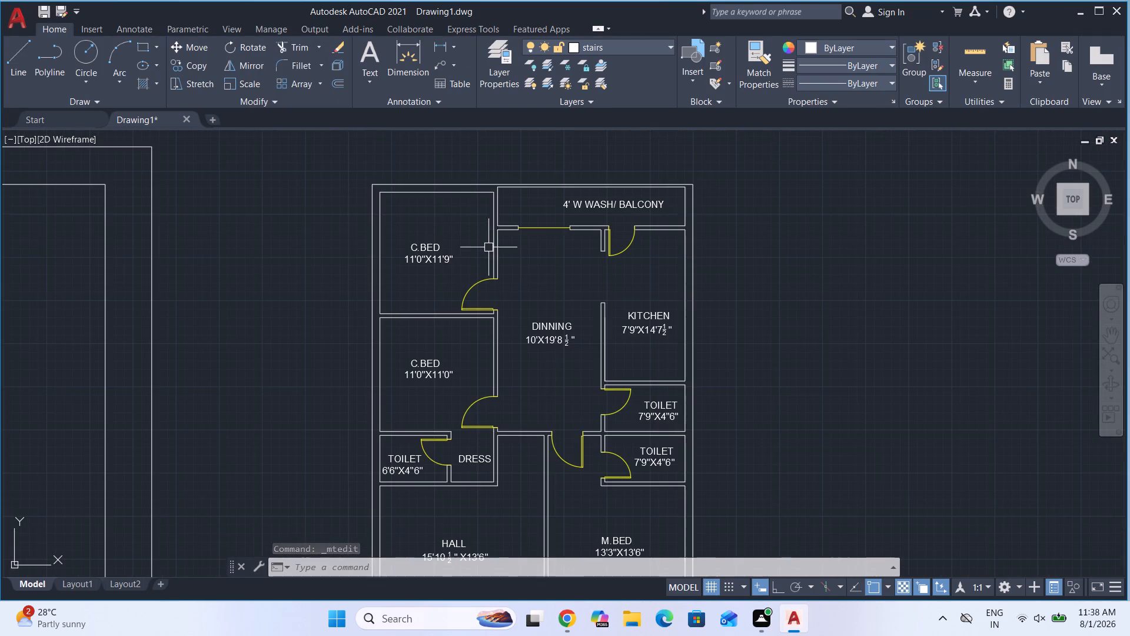
{"action": "scroll", "coordinate": [479, 279], "scroll_direction": "down", "scroll_amount": 1}
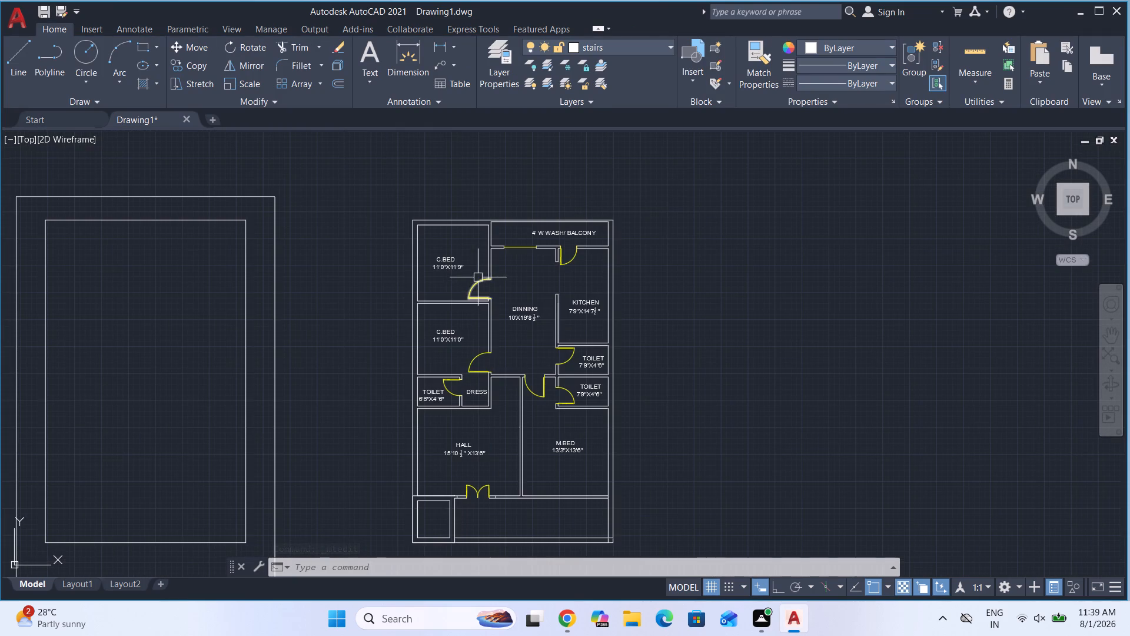
{"action": "scroll", "coordinate": [443, 247], "scroll_direction": "down", "scroll_amount": 1}
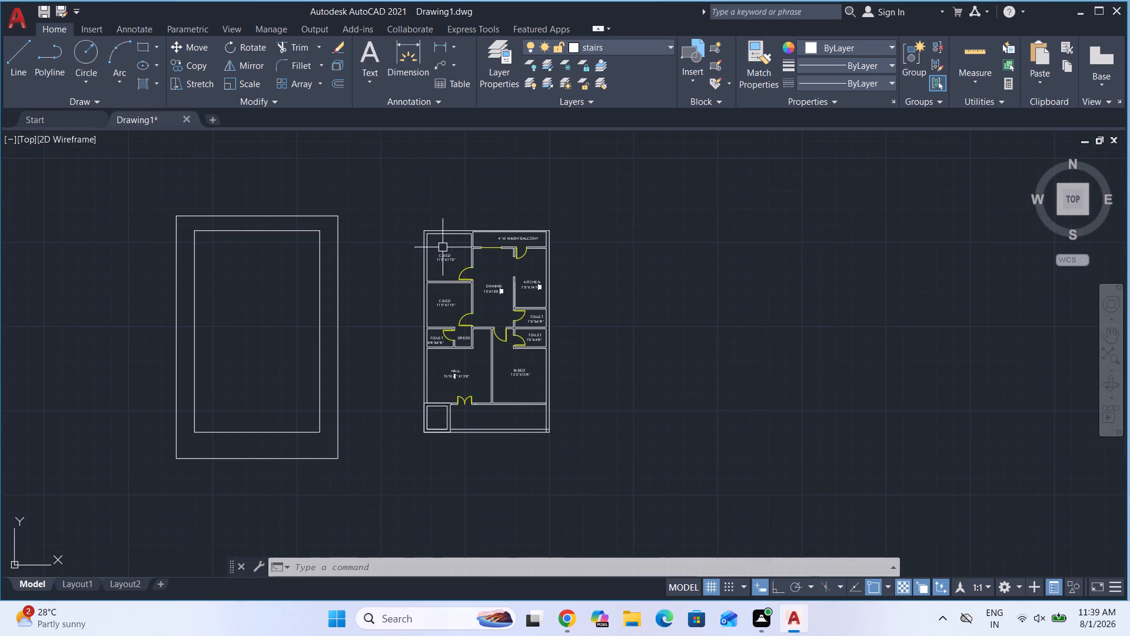
{"action": "scroll", "coordinate": [453, 428], "scroll_direction": "up", "scroll_amount": 2}
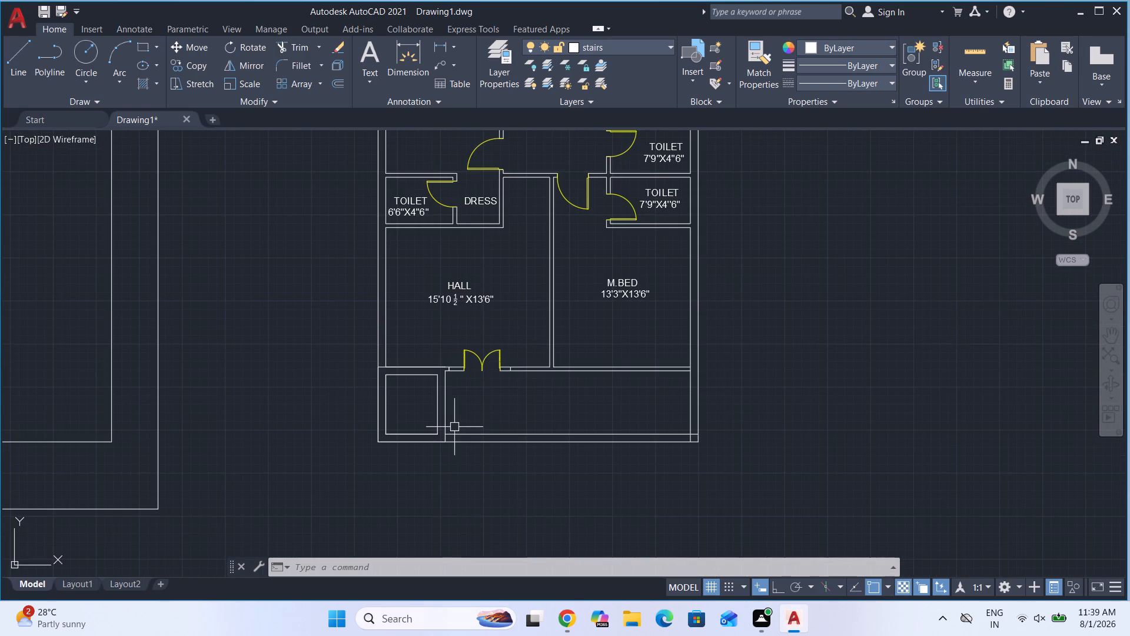
{"action": "scroll", "coordinate": [423, 352], "scroll_direction": "down", "scroll_amount": 2}
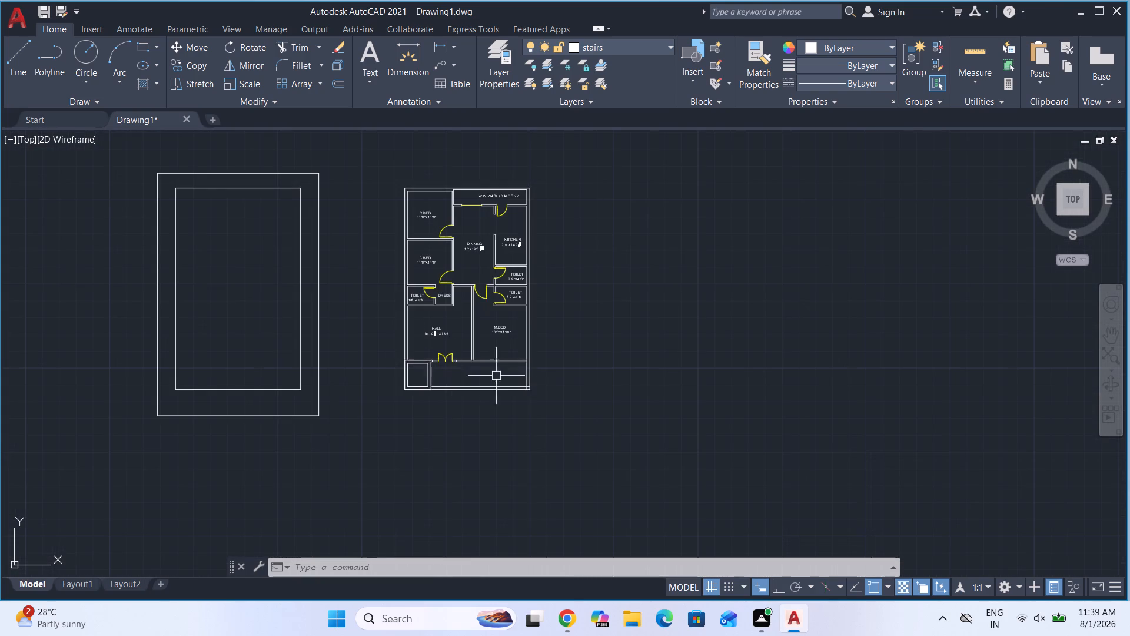
{"action": "scroll", "coordinate": [495, 369], "scroll_direction": "up", "scroll_amount": 2}
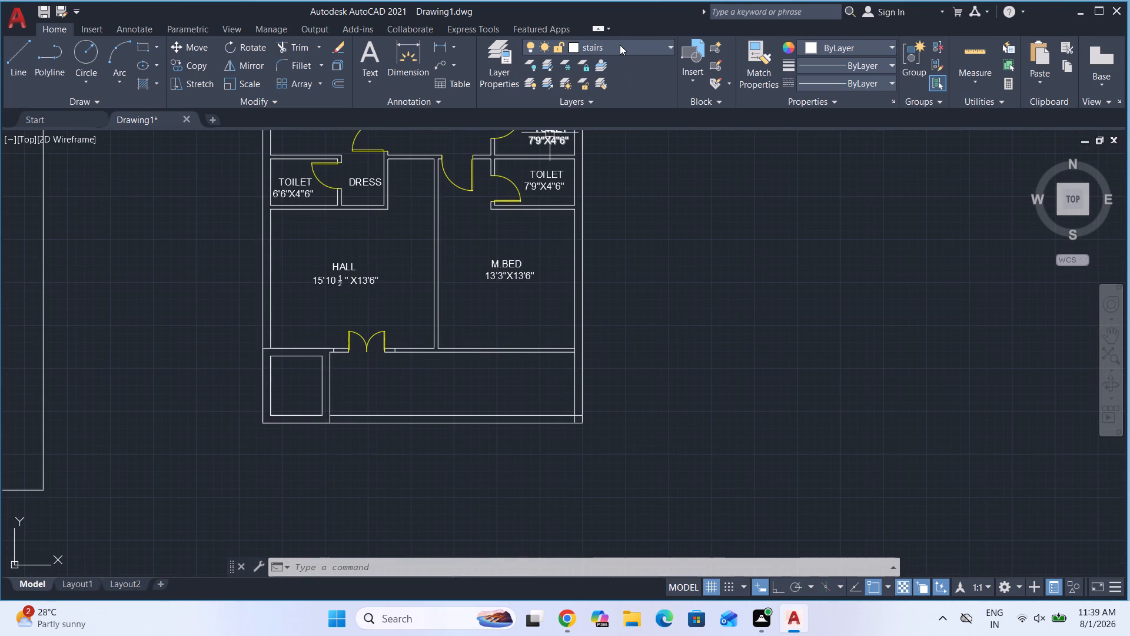
{"action": "scroll", "coordinate": [575, 349], "scroll_direction": "down", "scroll_amount": 2}
{"action": "scroll", "coordinate": [497, 197], "scroll_direction": "up", "scroll_amount": 1}
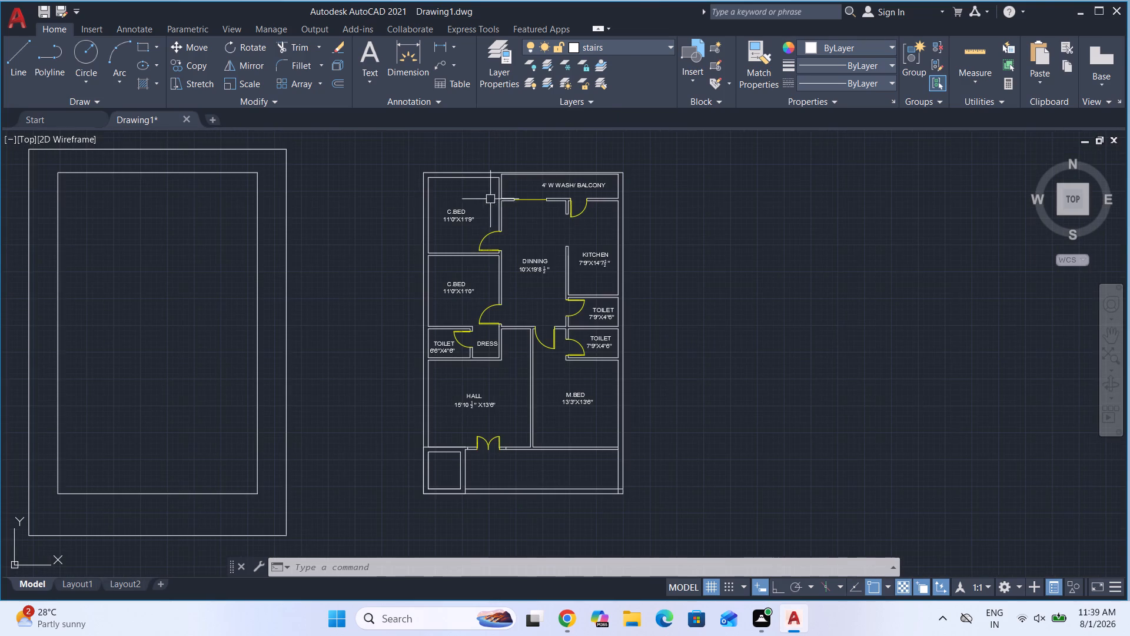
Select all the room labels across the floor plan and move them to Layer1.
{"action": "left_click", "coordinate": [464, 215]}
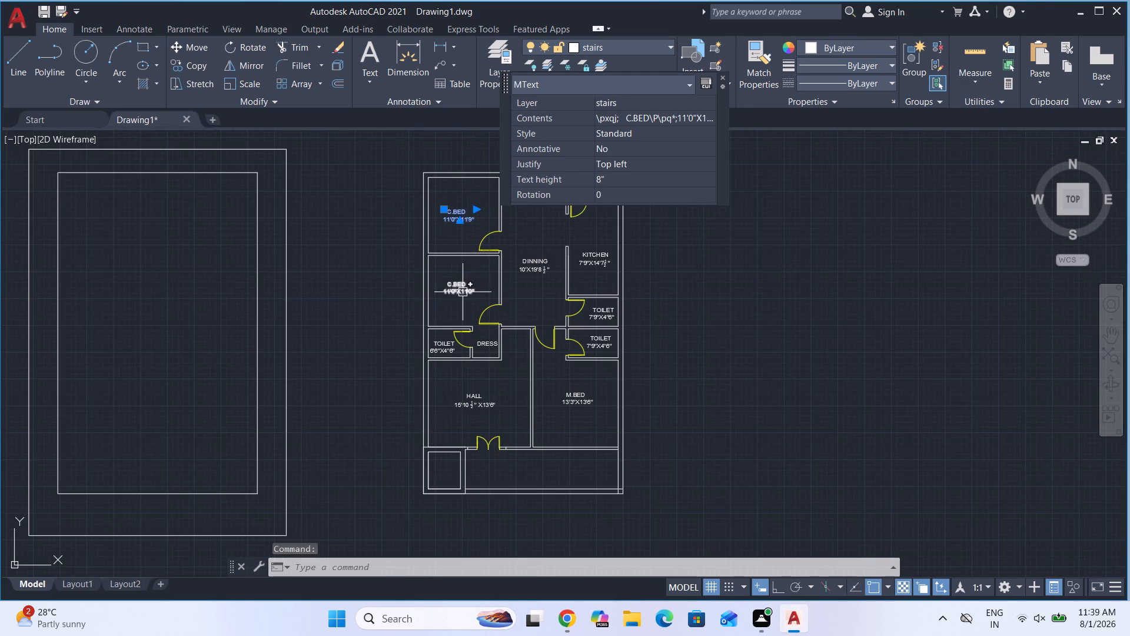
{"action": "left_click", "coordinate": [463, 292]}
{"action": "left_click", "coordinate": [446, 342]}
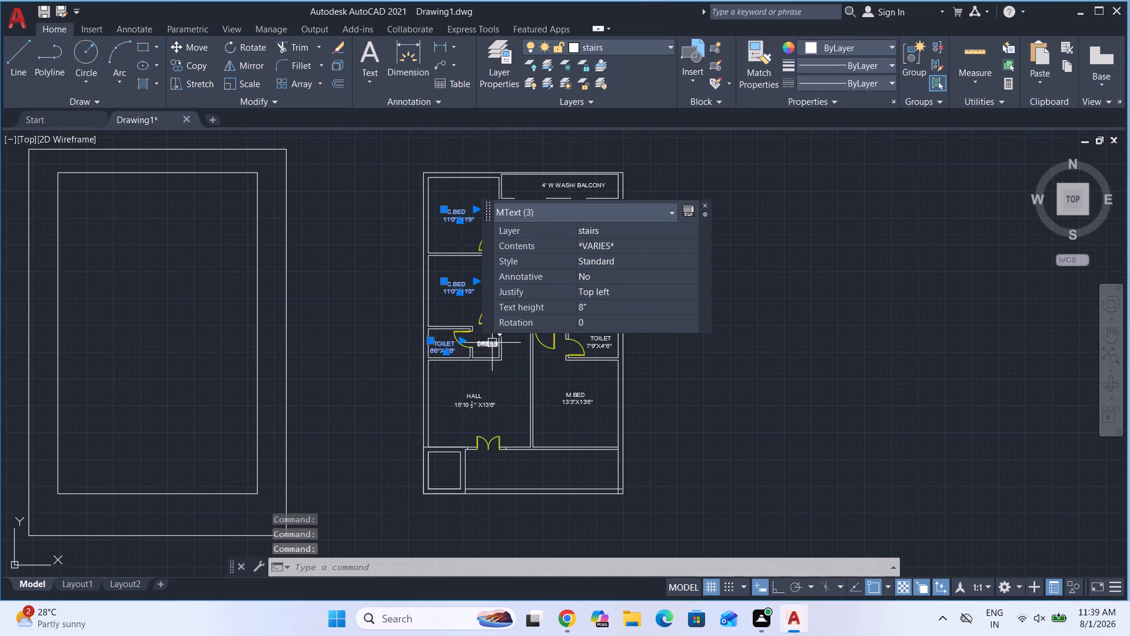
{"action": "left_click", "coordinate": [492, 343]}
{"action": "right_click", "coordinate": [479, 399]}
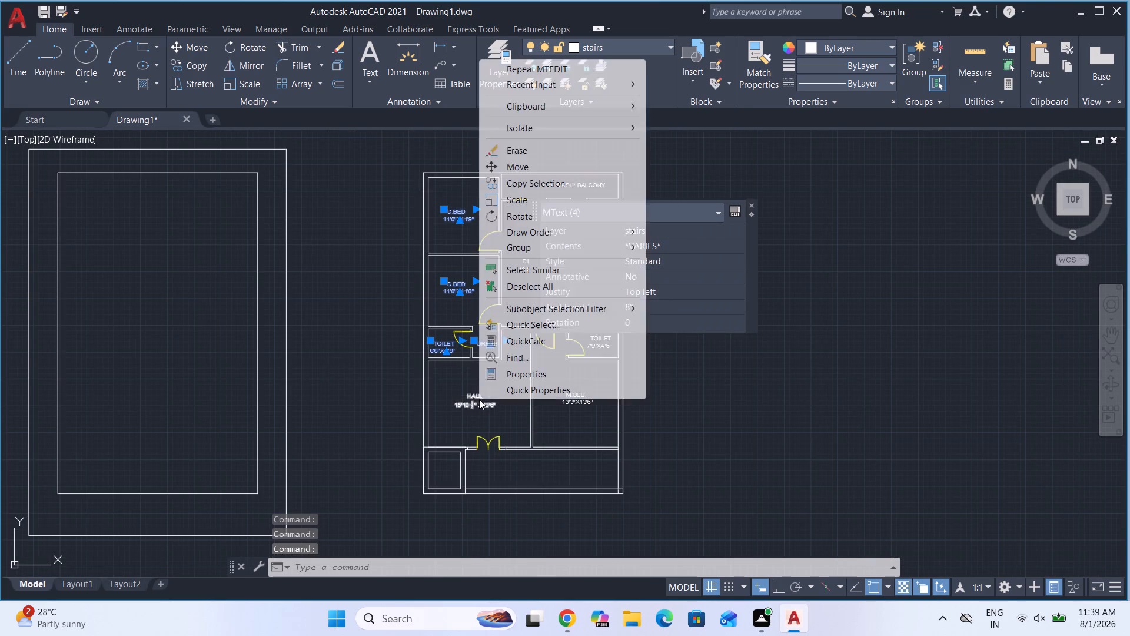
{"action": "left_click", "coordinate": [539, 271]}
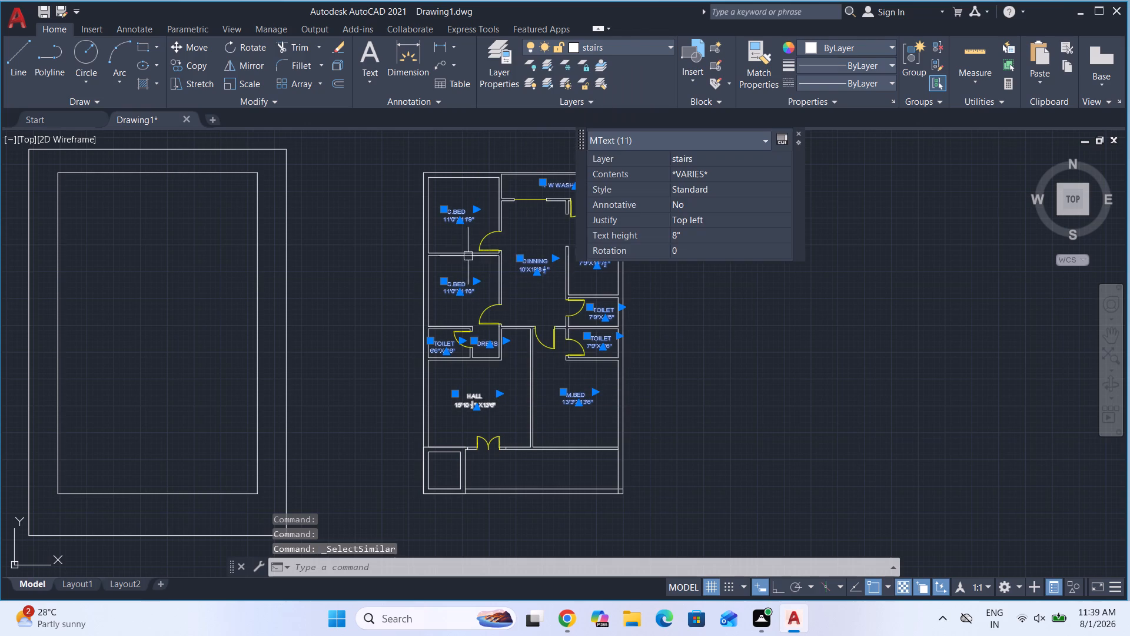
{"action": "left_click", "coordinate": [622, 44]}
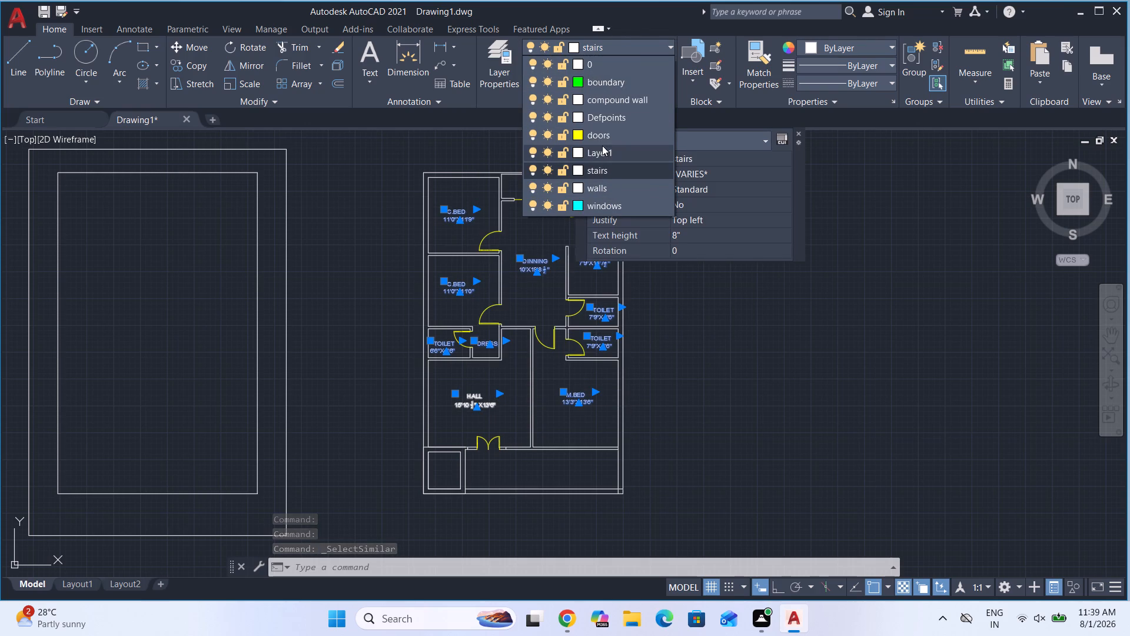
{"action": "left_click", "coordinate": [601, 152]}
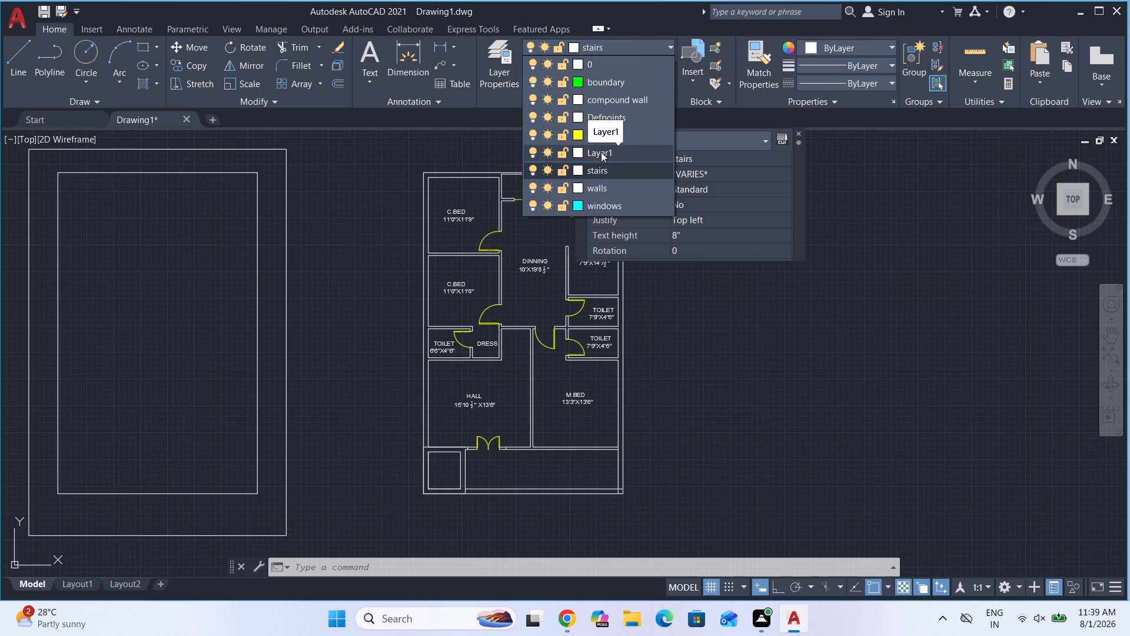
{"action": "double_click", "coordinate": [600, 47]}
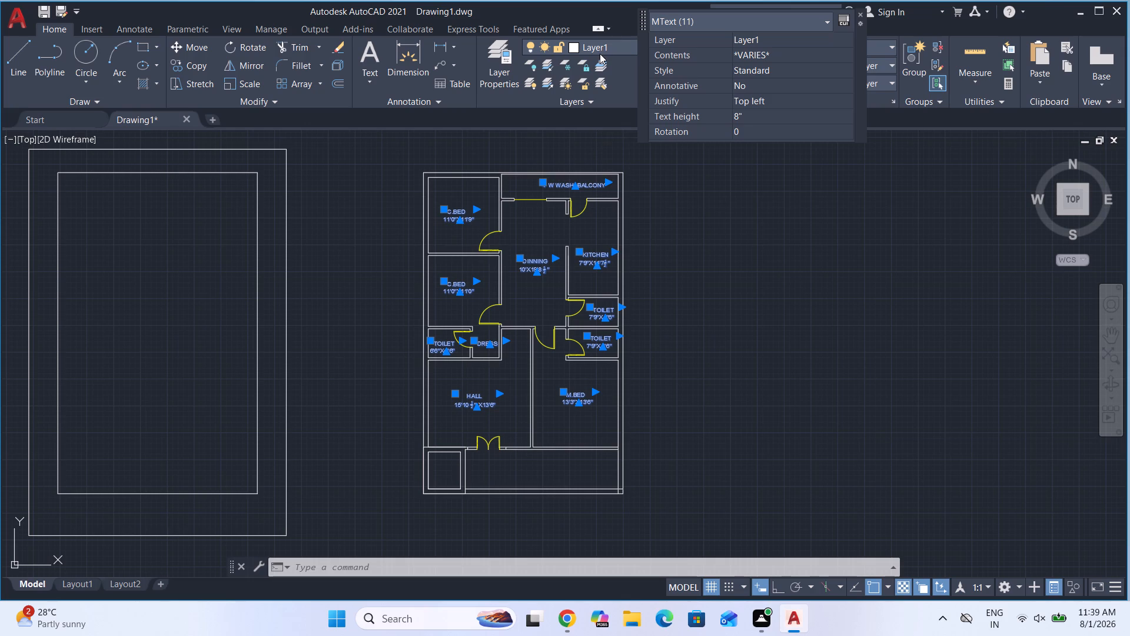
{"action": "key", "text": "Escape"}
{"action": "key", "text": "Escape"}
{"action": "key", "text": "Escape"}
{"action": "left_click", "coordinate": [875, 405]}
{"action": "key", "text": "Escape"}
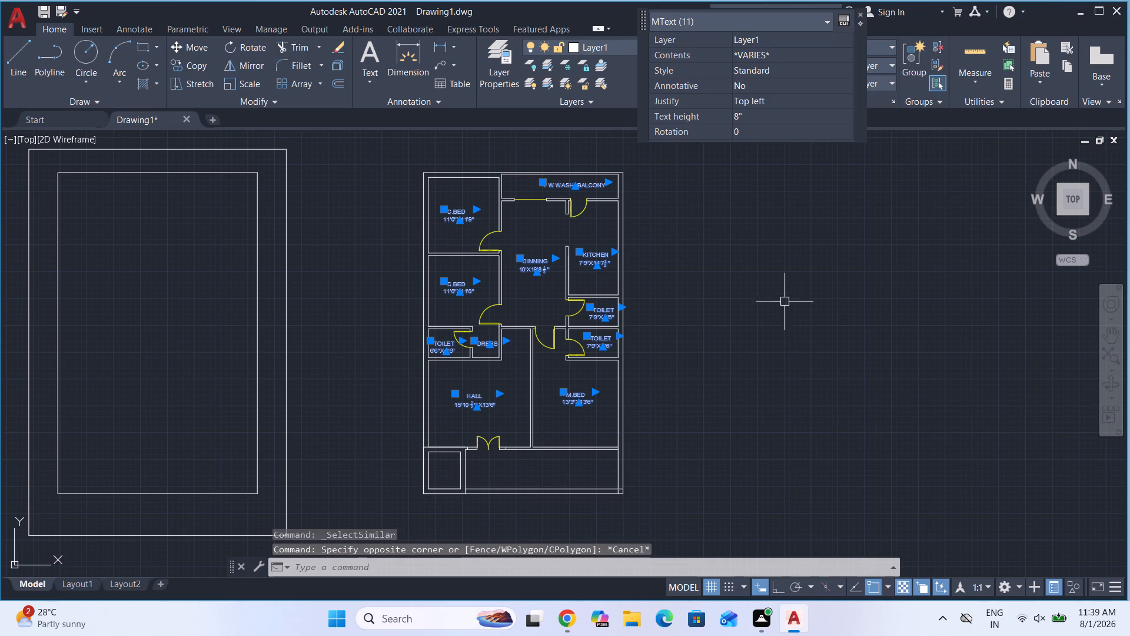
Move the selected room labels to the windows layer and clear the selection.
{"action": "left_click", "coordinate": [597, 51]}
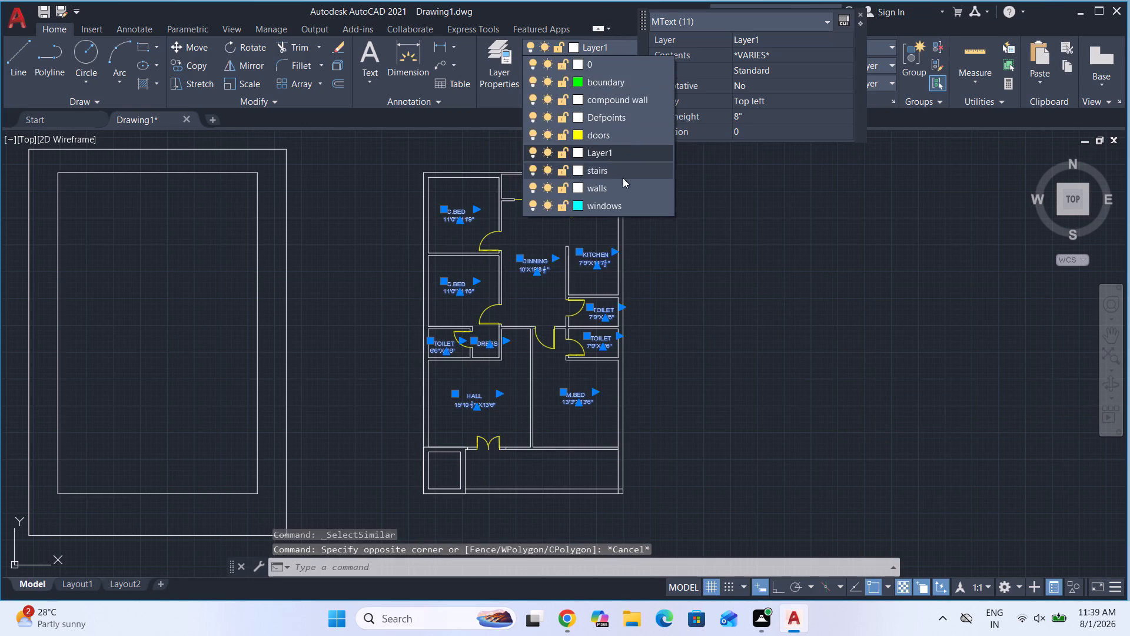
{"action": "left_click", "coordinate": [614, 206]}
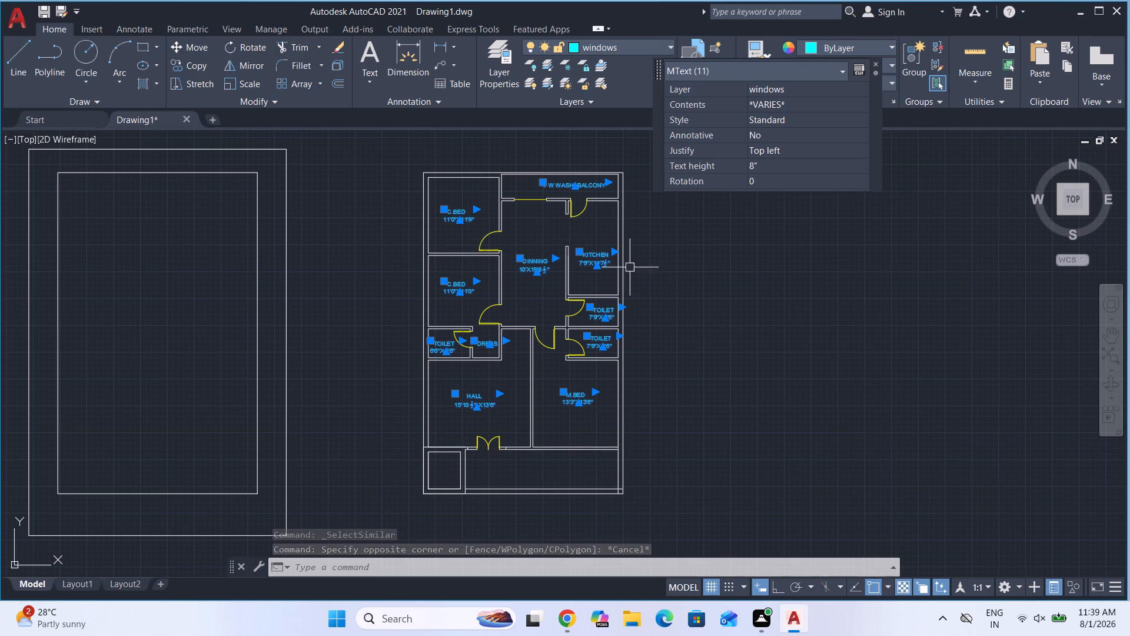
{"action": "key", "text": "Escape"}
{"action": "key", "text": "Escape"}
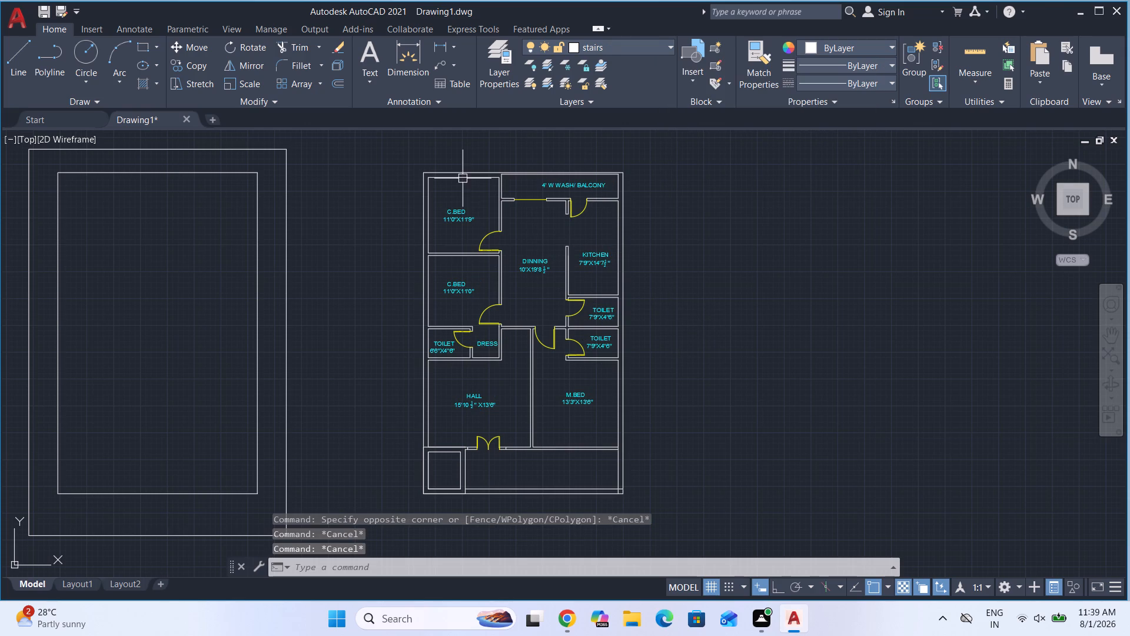
Make Layer1 the current layer.
{"action": "left_click", "coordinate": [620, 47]}
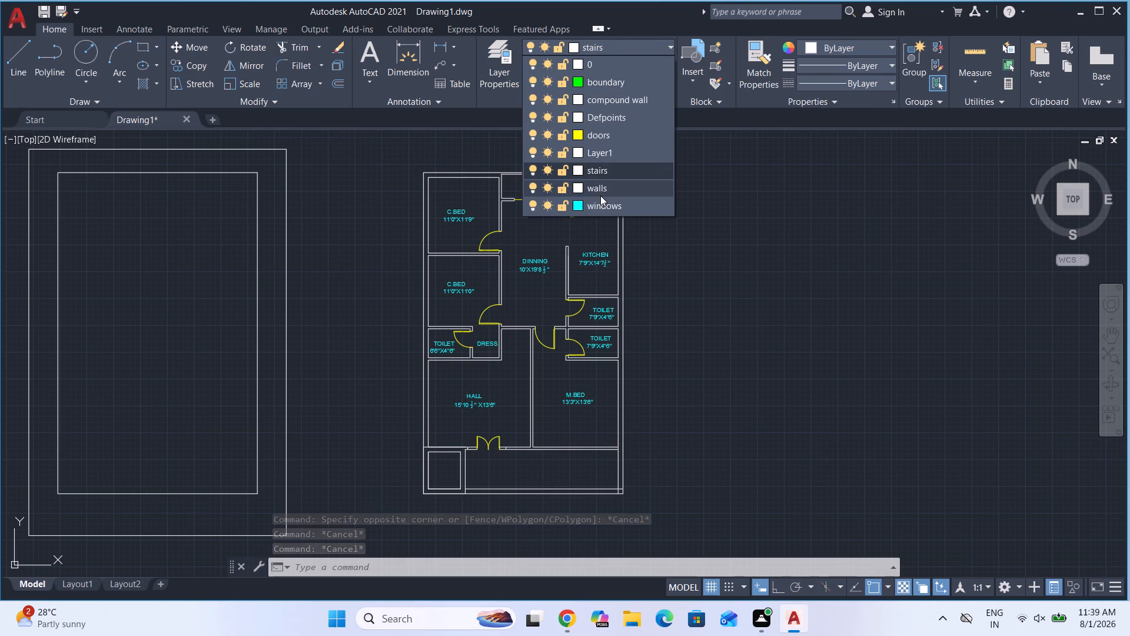
{"action": "right_click", "coordinate": [602, 149]}
{"action": "double_click", "coordinate": [602, 149]}
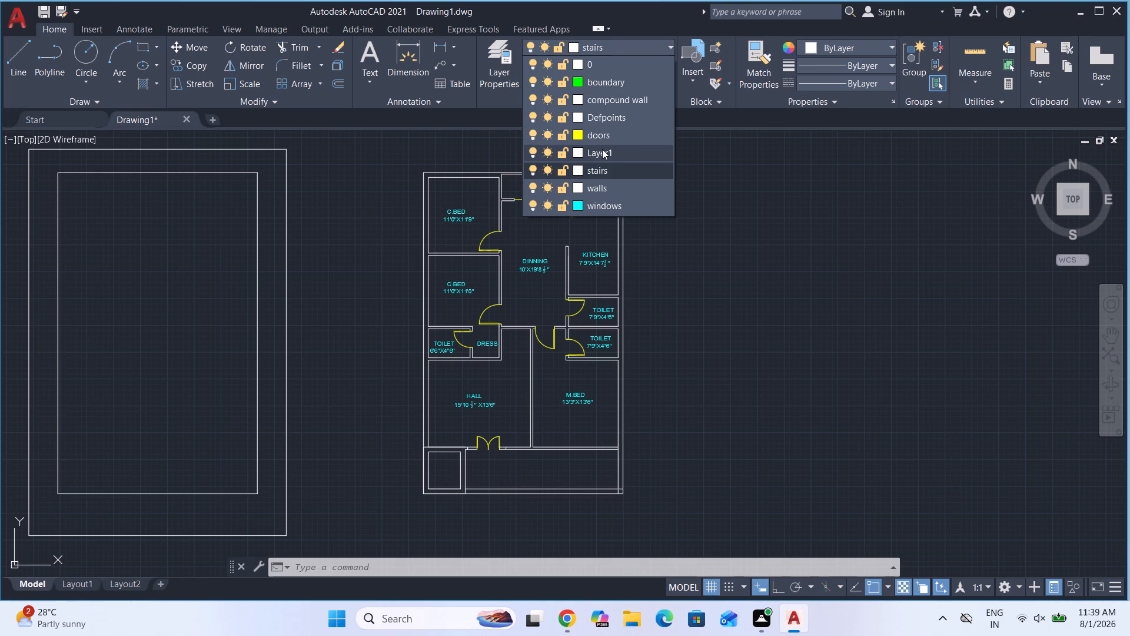
{"action": "key", "text": "Escape"}
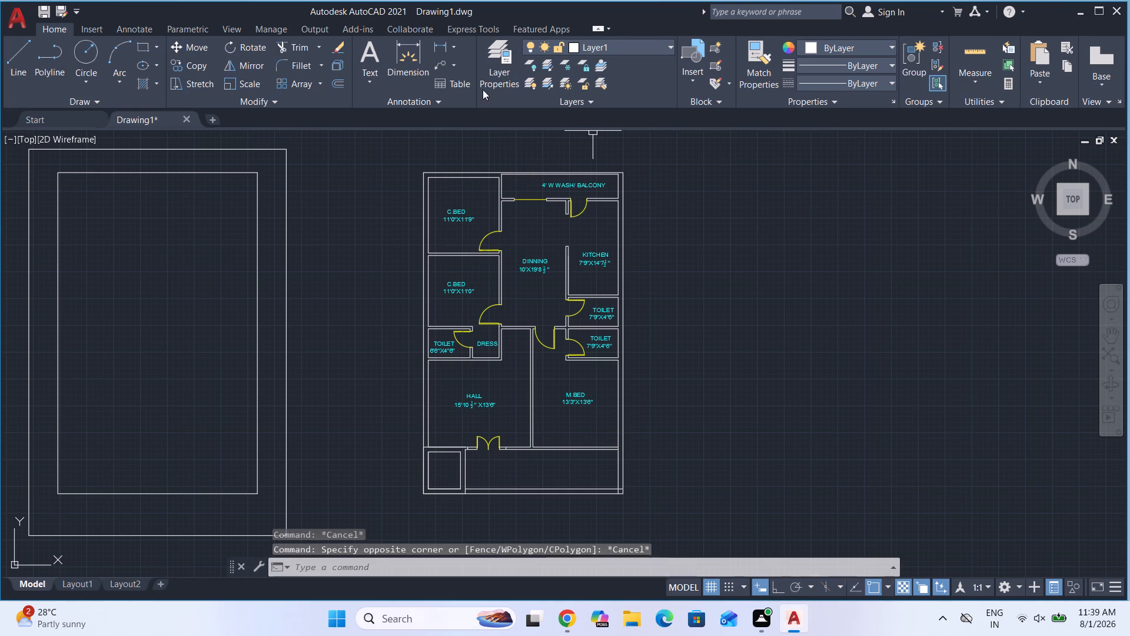
Rename Layer1 as TEXT in the layer properties and close the layer manager.
{"action": "left_click", "coordinate": [497, 65]}
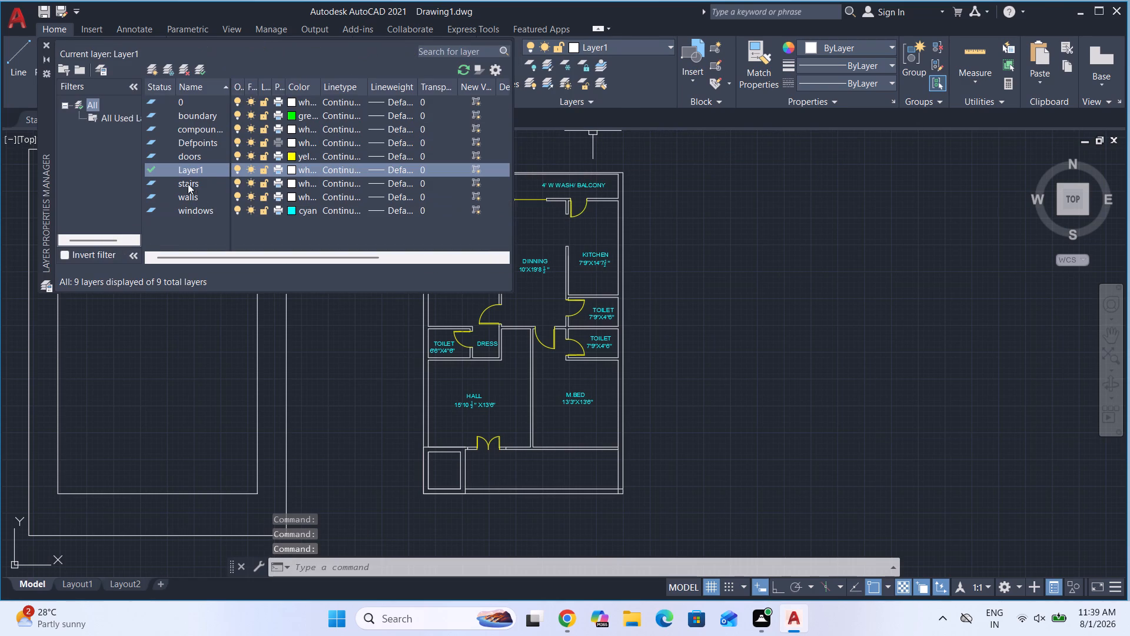
{"action": "double_click", "coordinate": [194, 171]}
{"action": "right_click", "coordinate": [199, 172]}
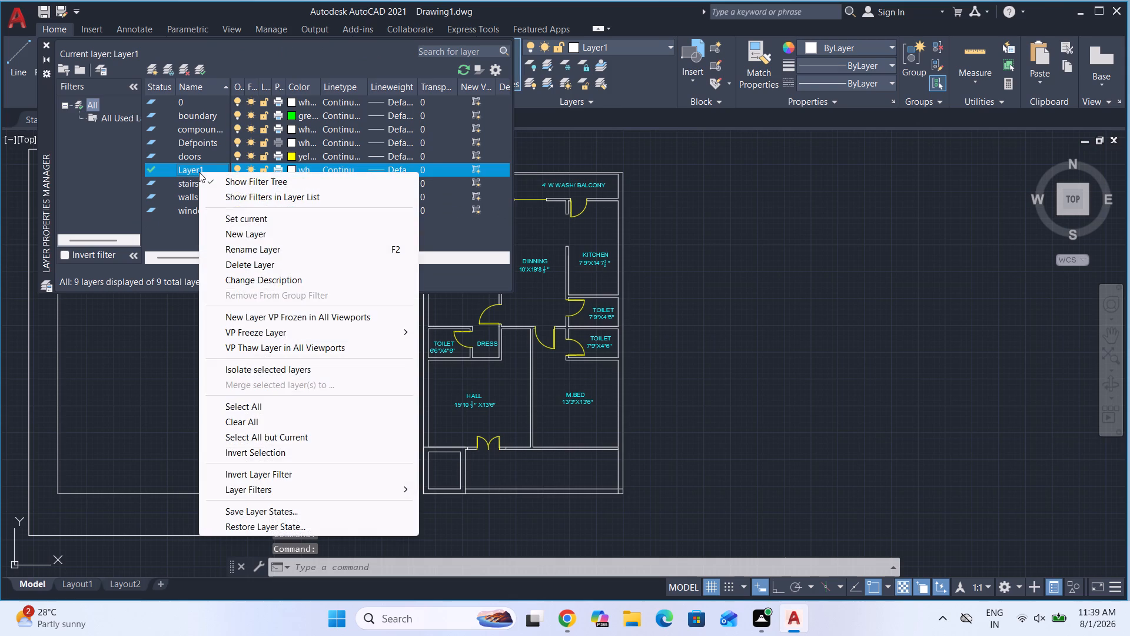
{"action": "double_click", "coordinate": [200, 170]}
{"action": "double_click", "coordinate": [203, 165]}
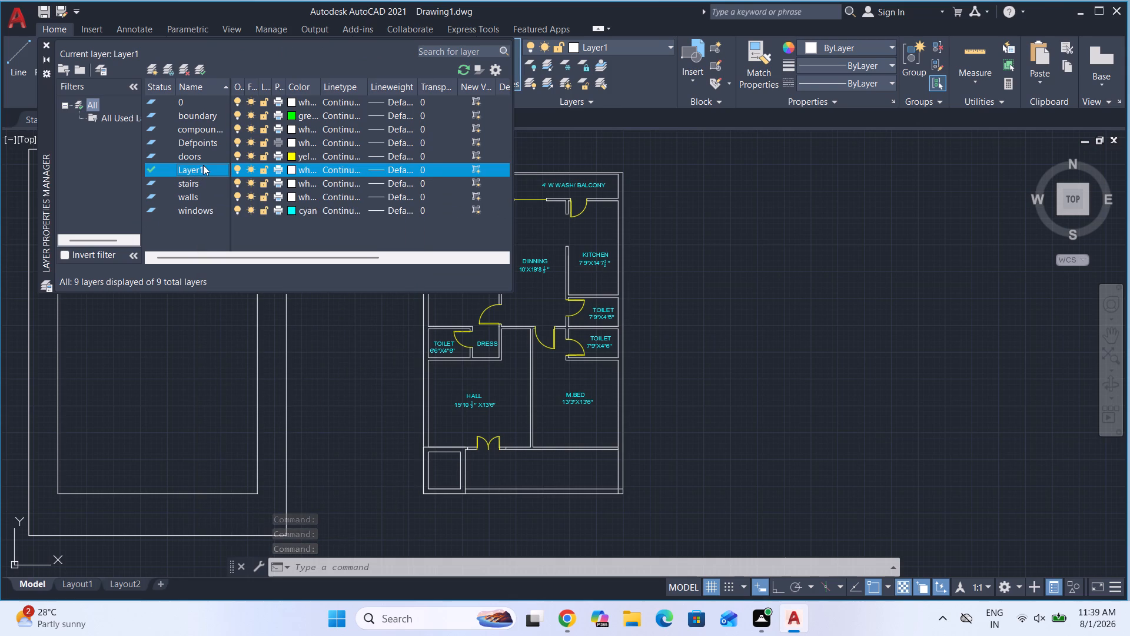
{"action": "triple_click", "coordinate": [207, 168]}
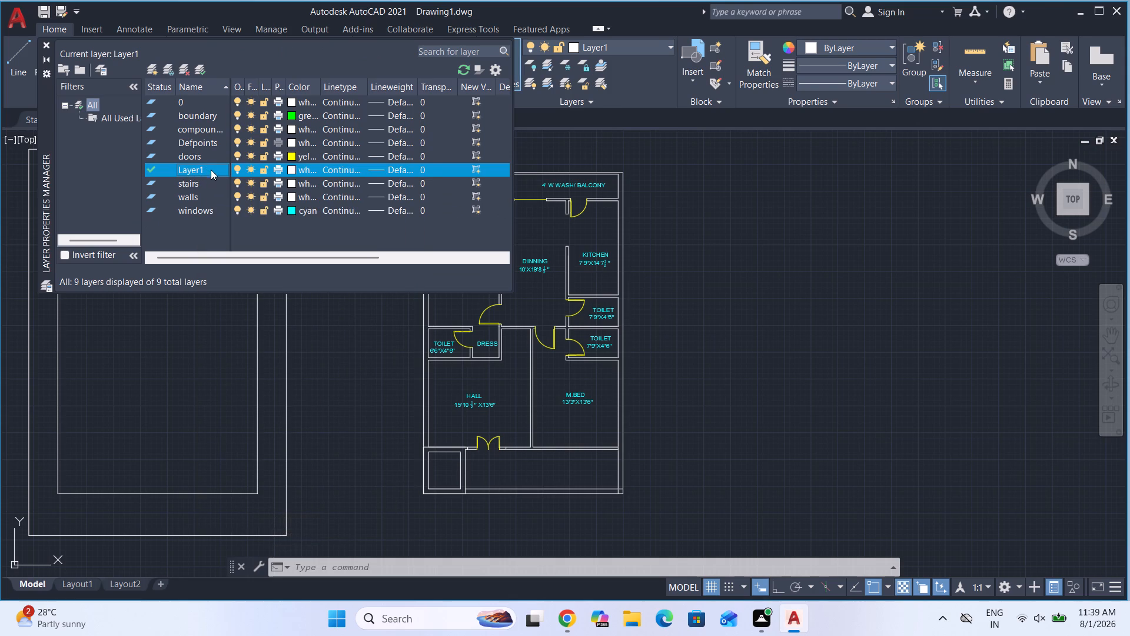
{"action": "double_click", "coordinate": [211, 170]}
{"action": "key", "text": "BackSpace"}
{"action": "key", "text": "BackSpace"}
{"action": "key", "text": "BackSpace"}
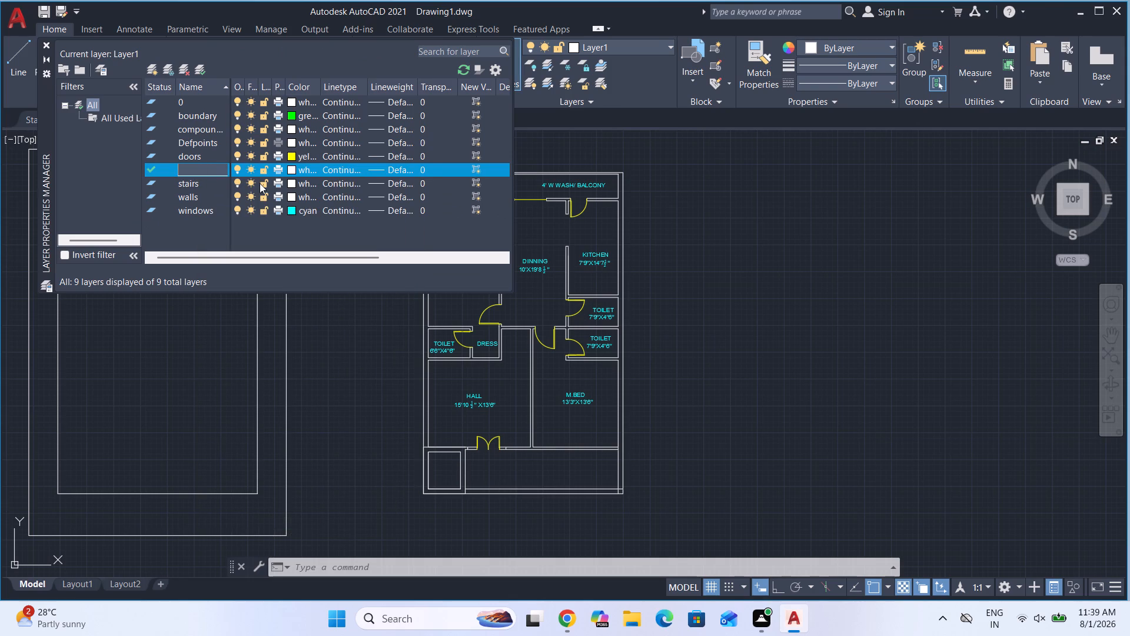
{"action": "type", "text": "TEXT"}
{"action": "left_click", "coordinate": [375, 366]}
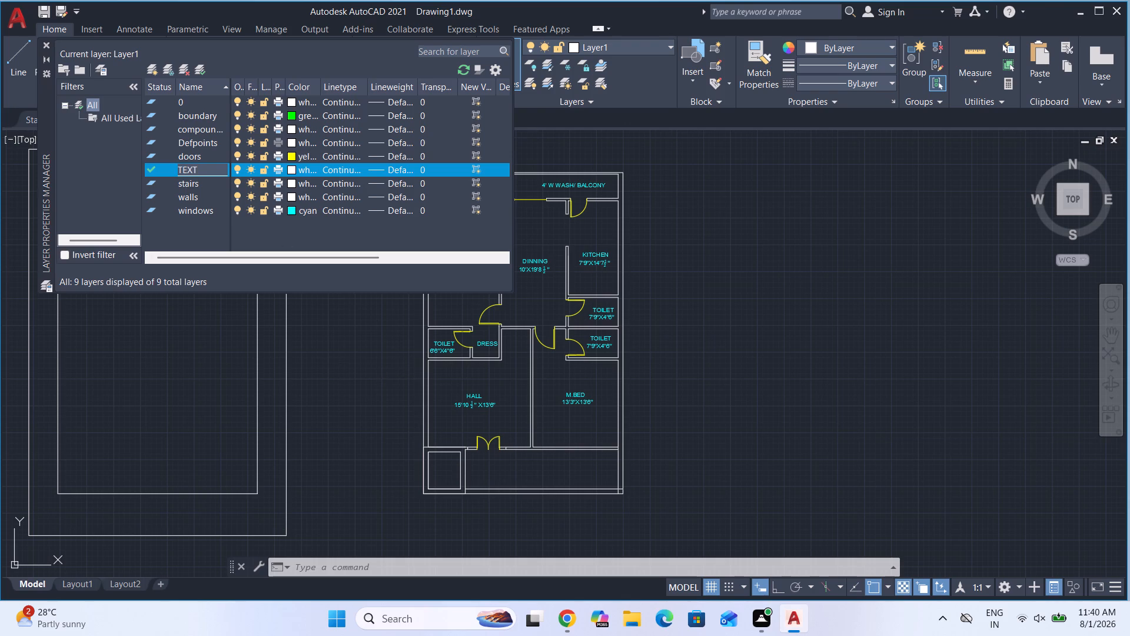
{"action": "key", "text": "Escape"}
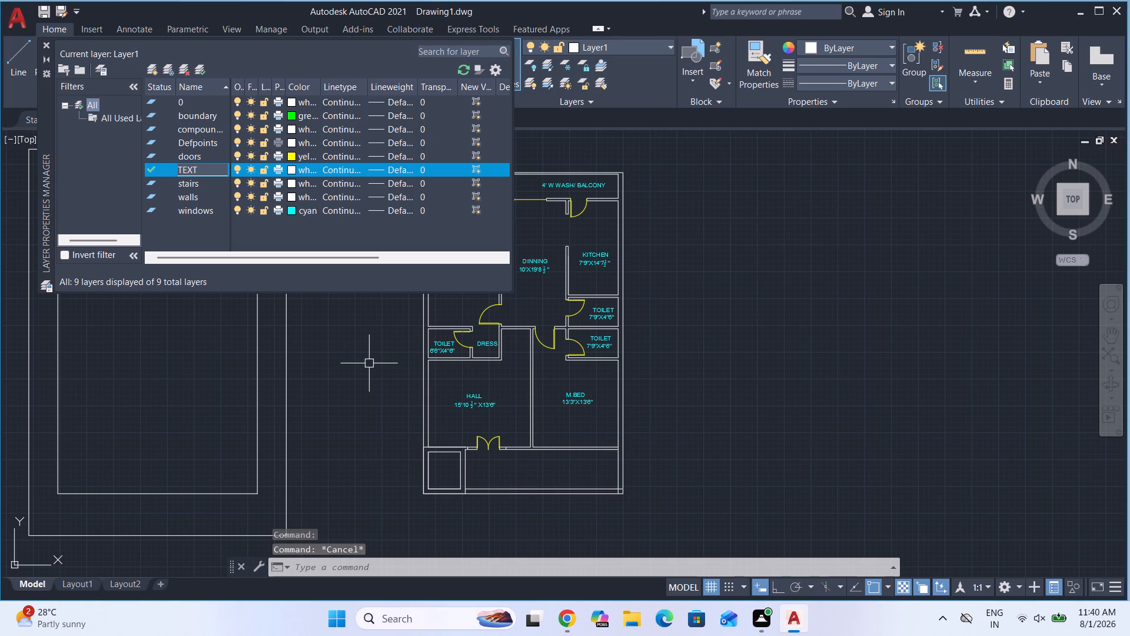
{"action": "left_click", "coordinate": [369, 363]}
{"action": "left_click", "coordinate": [46, 43]}
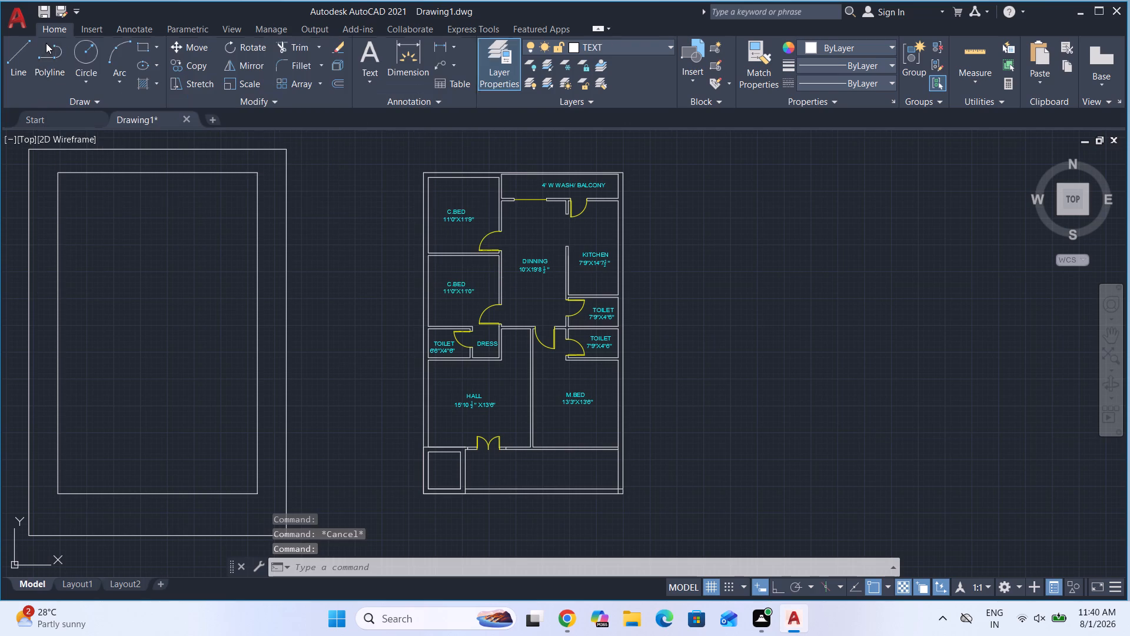
Select all room labels similar to the 4' W WASH/ BALCONY text and move them to the TEXT layer.
{"action": "scroll", "coordinate": [563, 190], "scroll_direction": "up", "scroll_amount": 2}
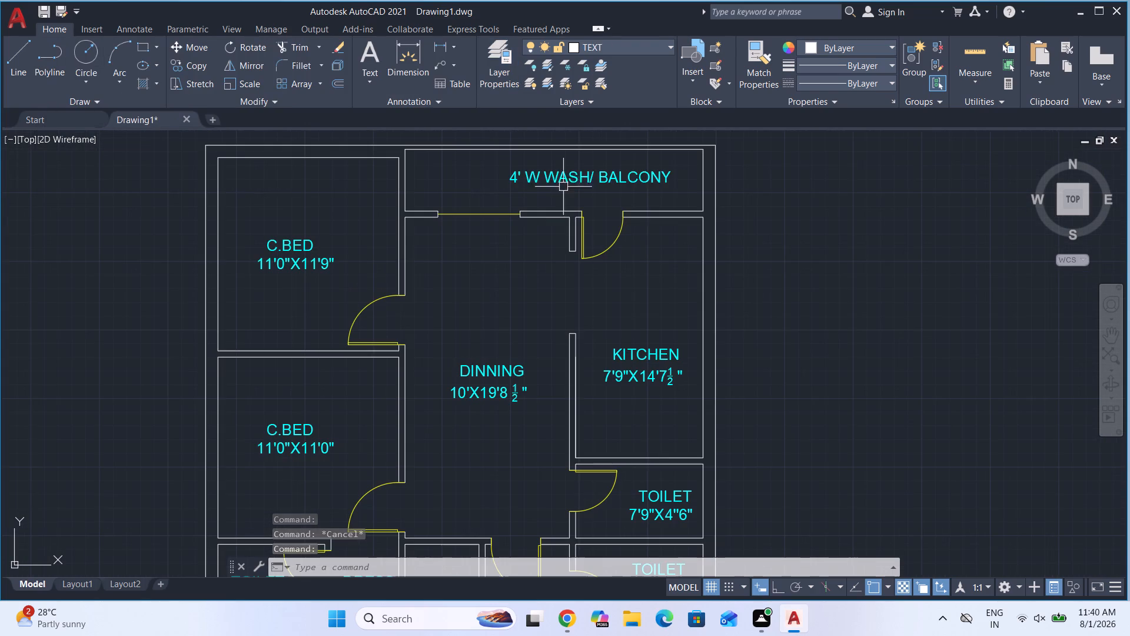
{"action": "left_click", "coordinate": [561, 182]}
{"action": "right_click", "coordinate": [561, 182]}
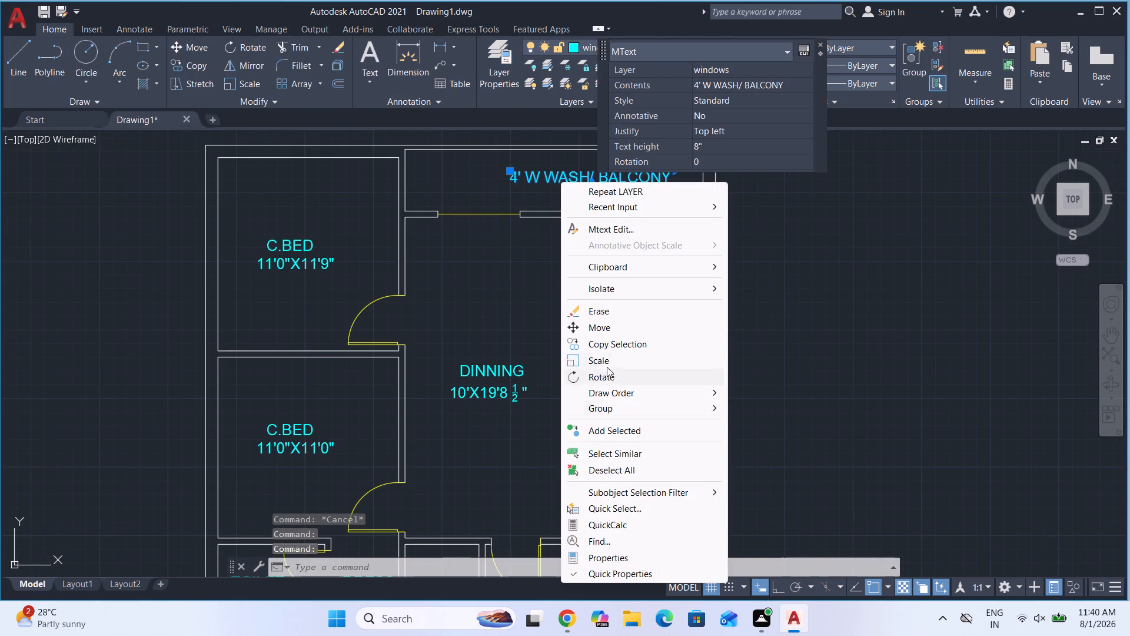
{"action": "left_click", "coordinate": [609, 452]}
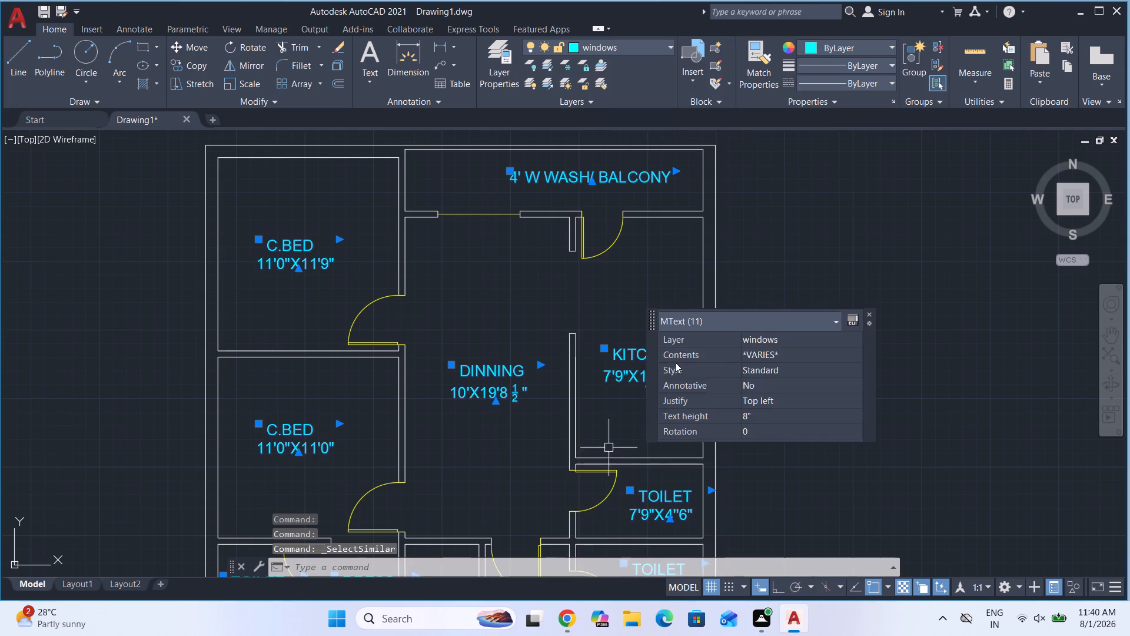
{"action": "left_click", "coordinate": [608, 49]}
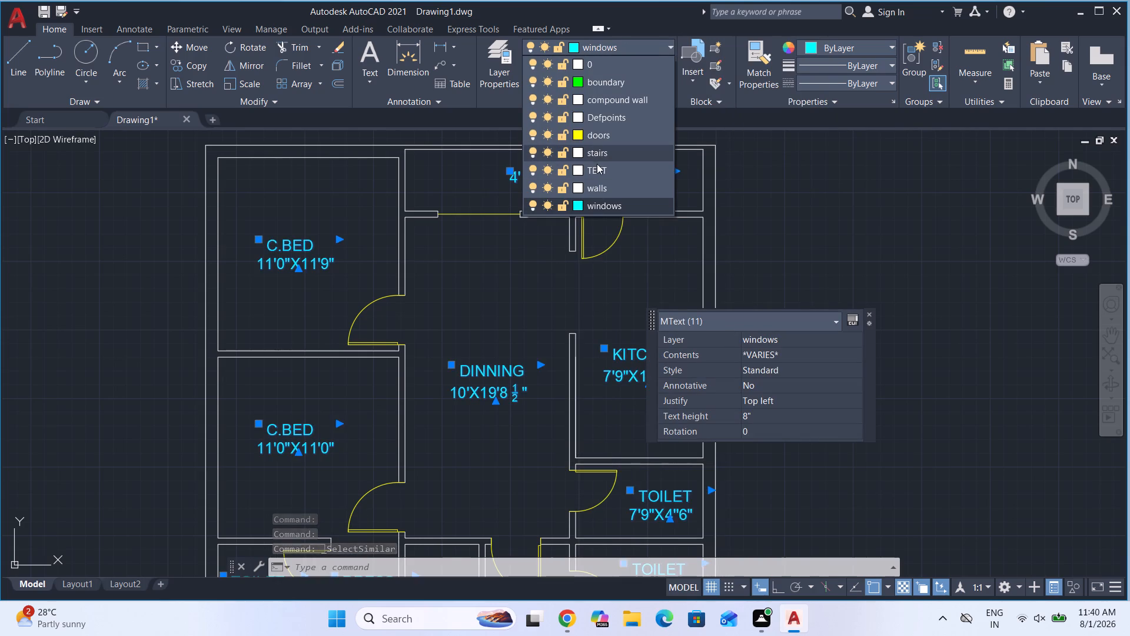
{"action": "left_click", "coordinate": [597, 165]}
{"action": "key", "text": "Escape"}
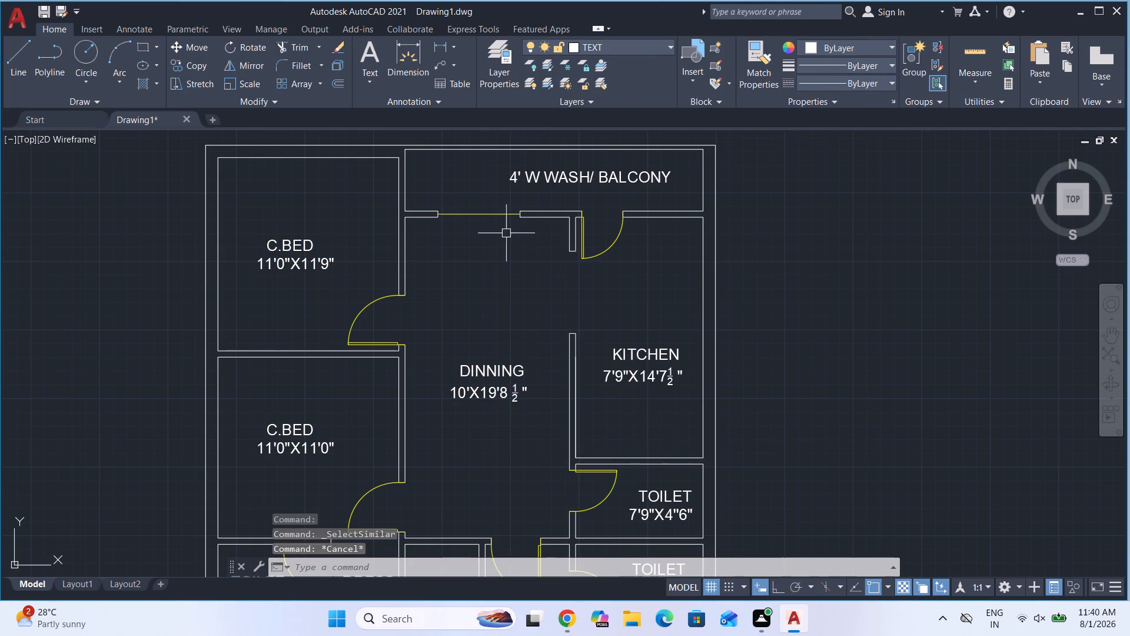
Set the colour of the stairs layer to magenta (index colour 6).
{"action": "scroll", "coordinate": [481, 231], "scroll_direction": "down", "scroll_amount": 2}
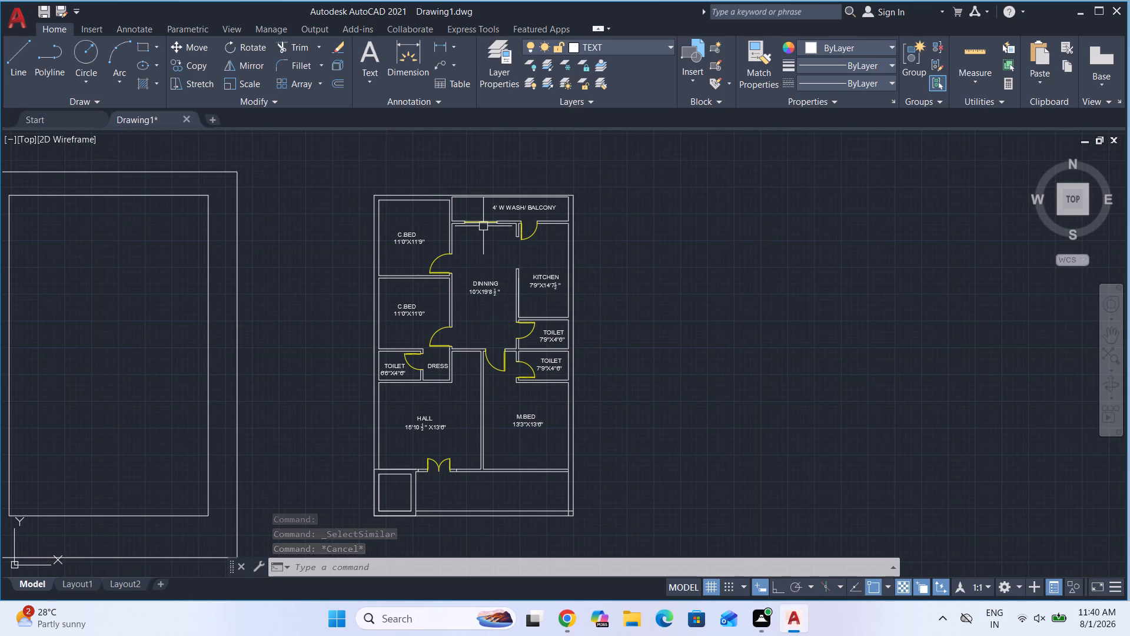
{"action": "scroll", "coordinate": [381, 224], "scroll_direction": "down", "scroll_amount": 1}
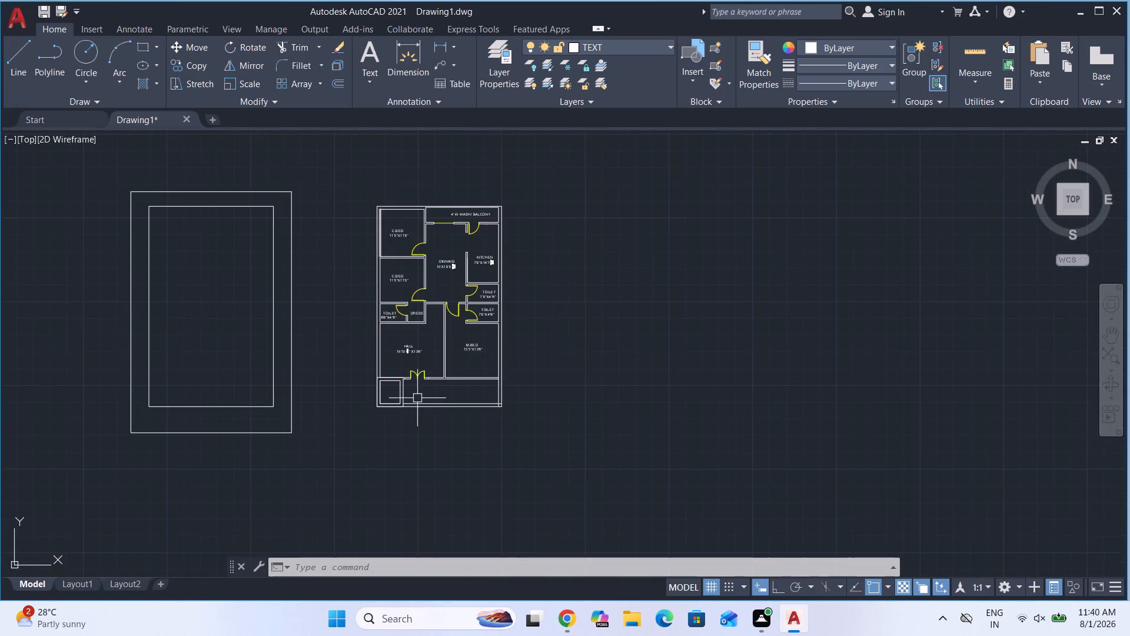
{"action": "scroll", "coordinate": [416, 392], "scroll_direction": "up", "scroll_amount": 2}
{"action": "scroll", "coordinate": [364, 385], "scroll_direction": "up", "scroll_amount": 1}
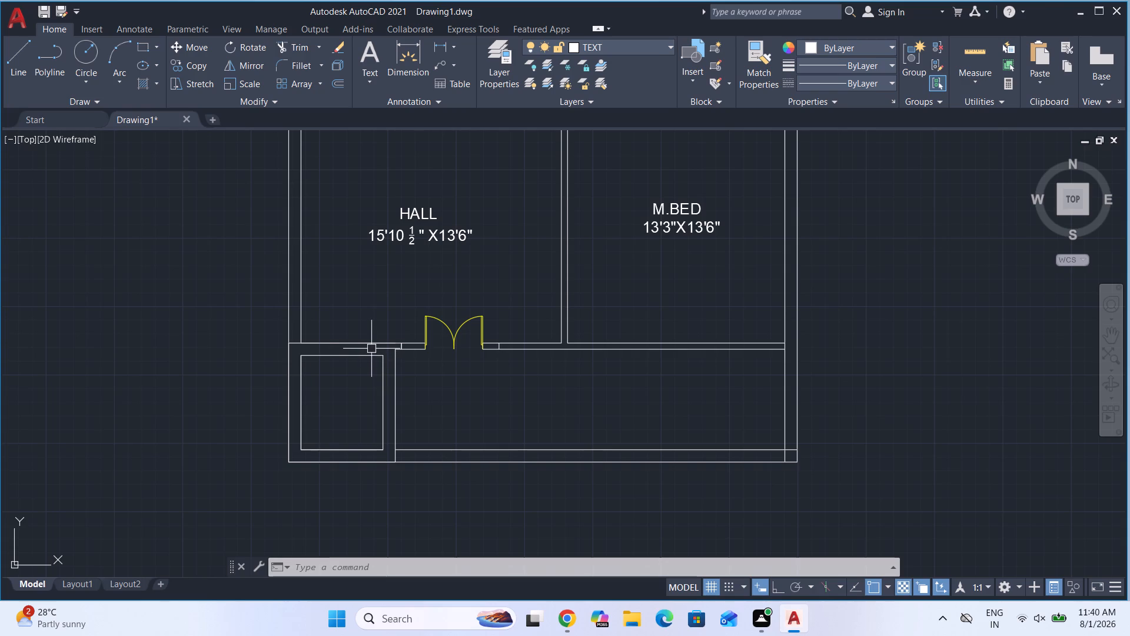
{"action": "scroll", "coordinate": [411, 351], "scroll_direction": "down", "scroll_amount": 1}
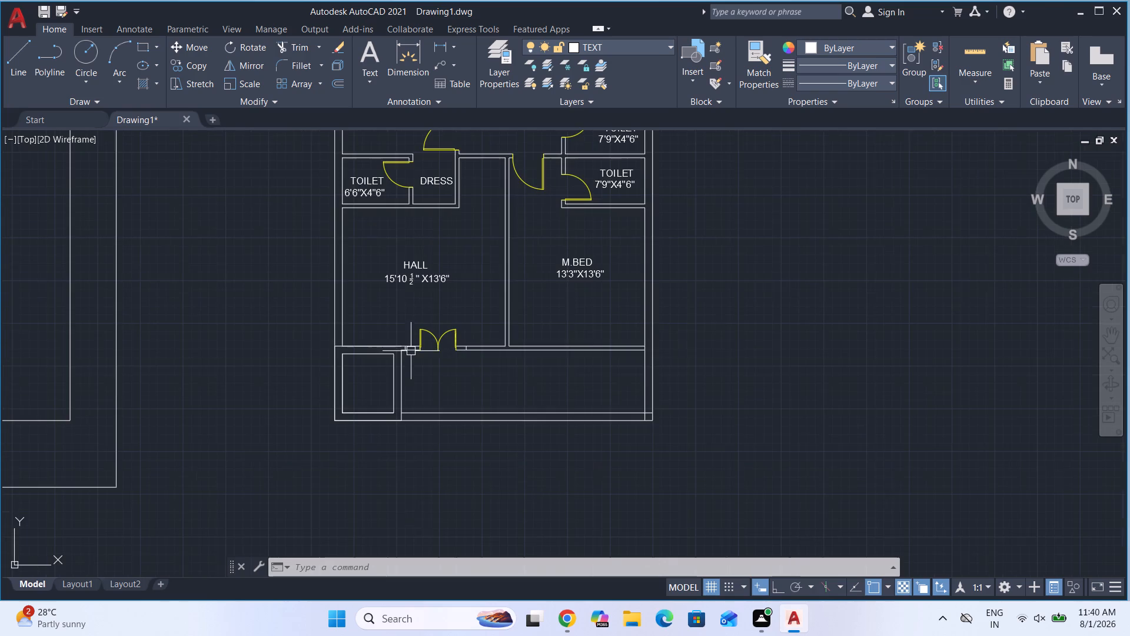
{"action": "left_click", "coordinate": [606, 47]}
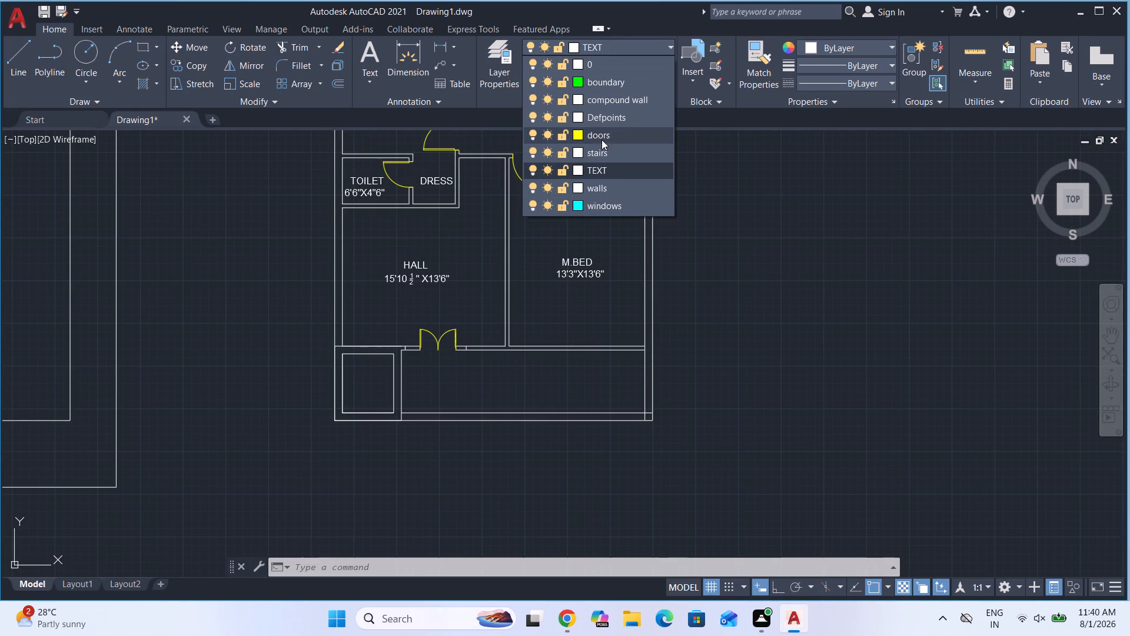
{"action": "left_click", "coordinate": [580, 154]}
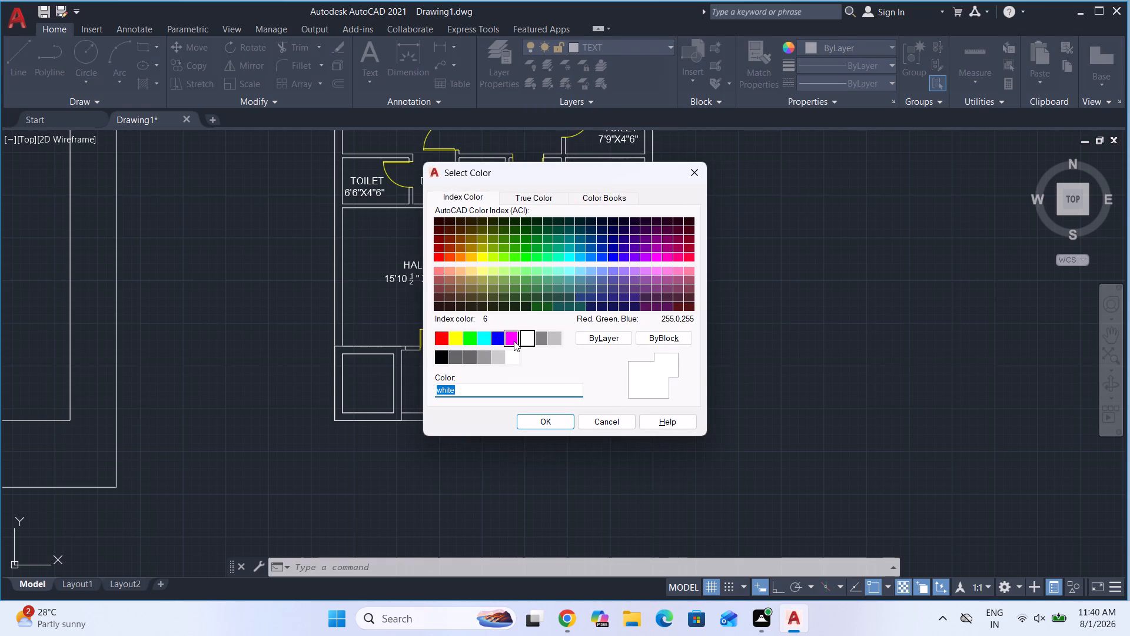
{"action": "left_click", "coordinate": [514, 341]}
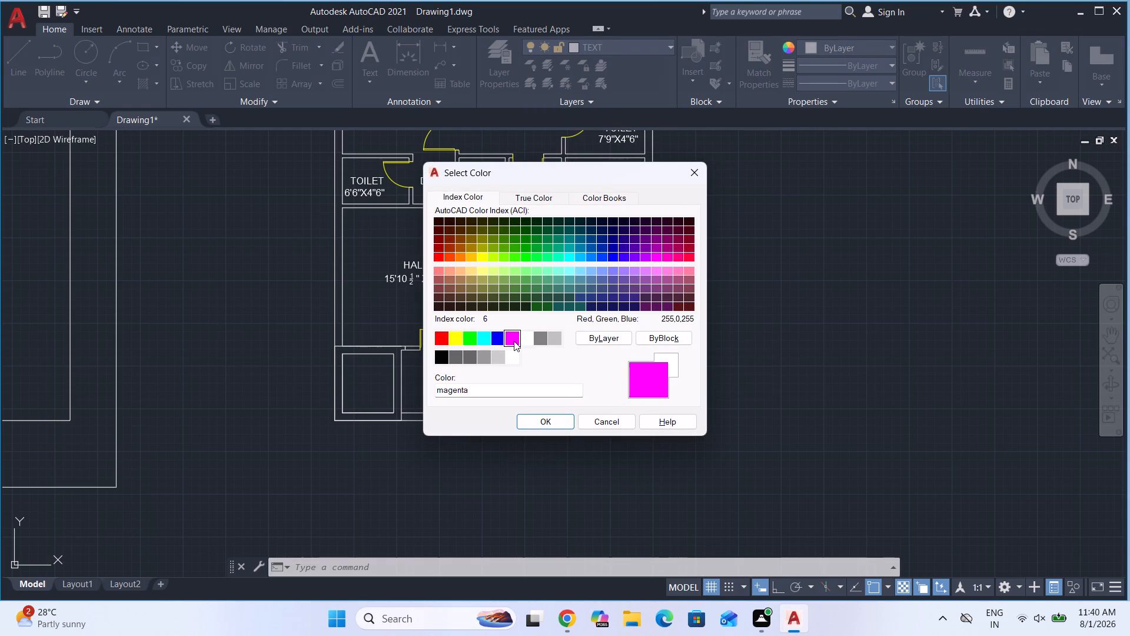
{"action": "left_click", "coordinate": [559, 423]}
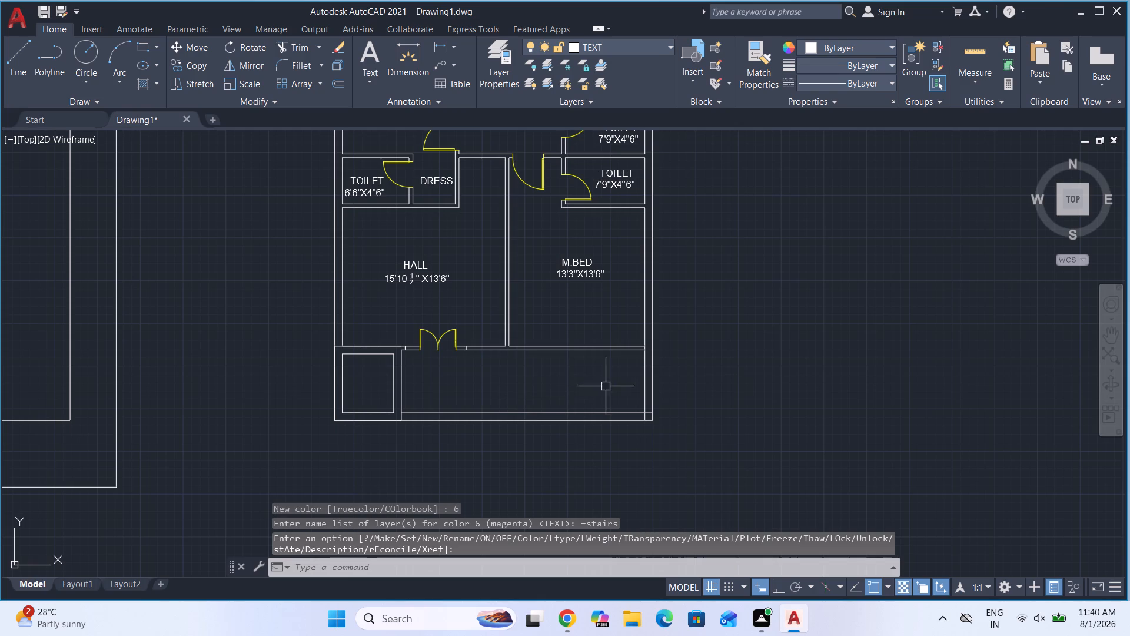
Draw a vertical line about 6'-1 1/2" long across the strip below M.BED, 4' in from the outer side wall's inner face.
{"action": "scroll", "coordinate": [649, 366], "scroll_direction": "up", "scroll_amount": 2}
{"action": "key", "text": "l"}
{"action": "key", "text": "Return"}
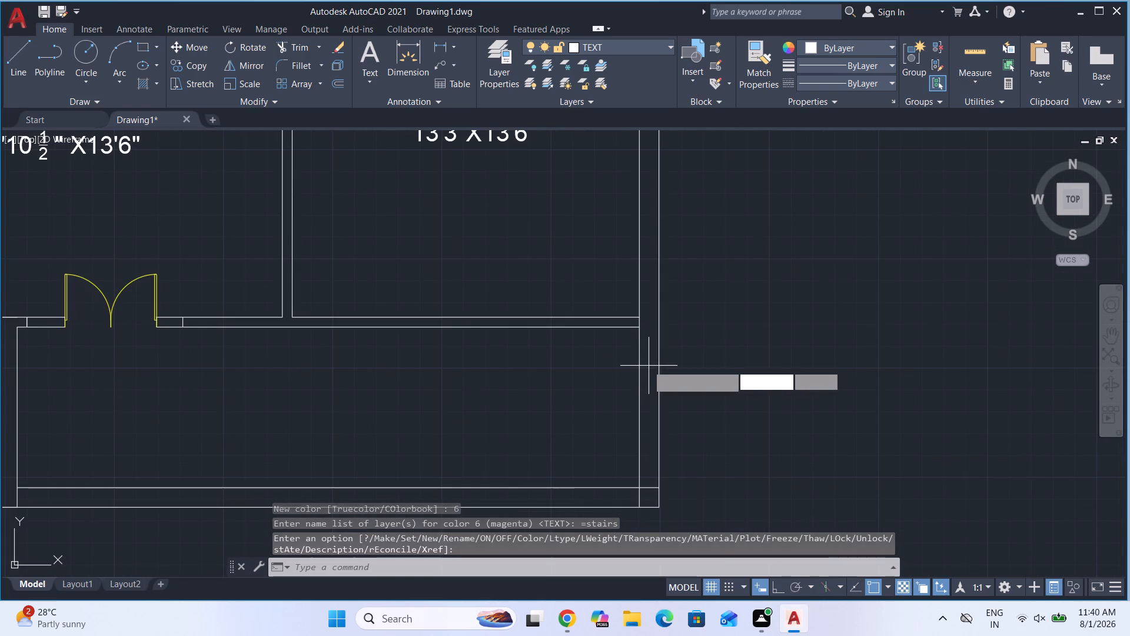
{"action": "key", "text": "t"}
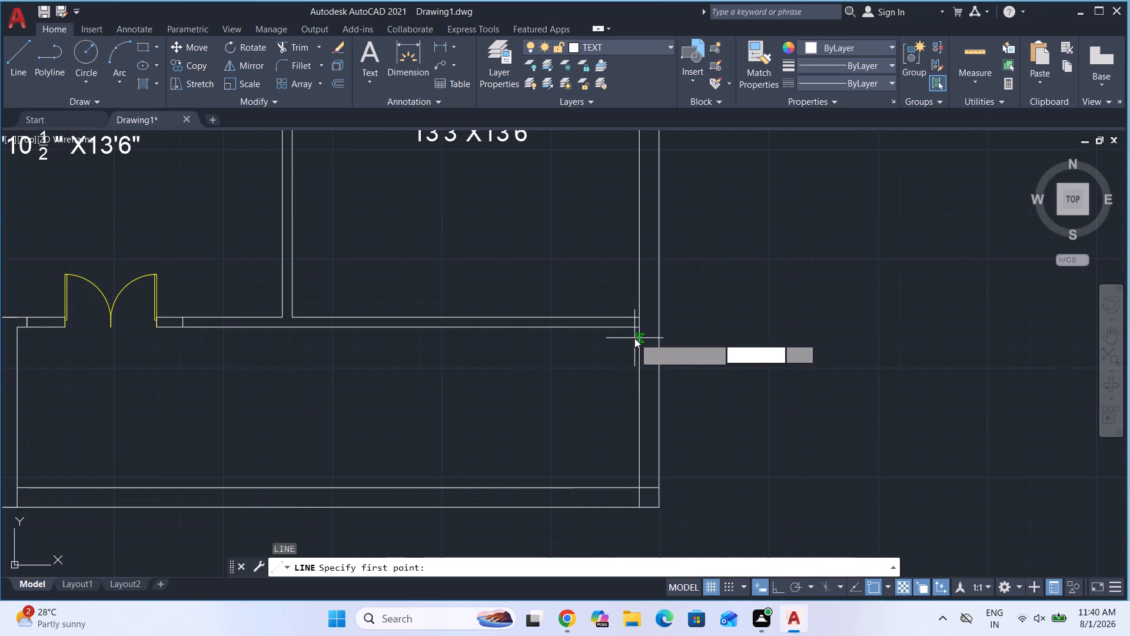
{"action": "key", "text": "k"}
{"action": "key", "text": "Return"}
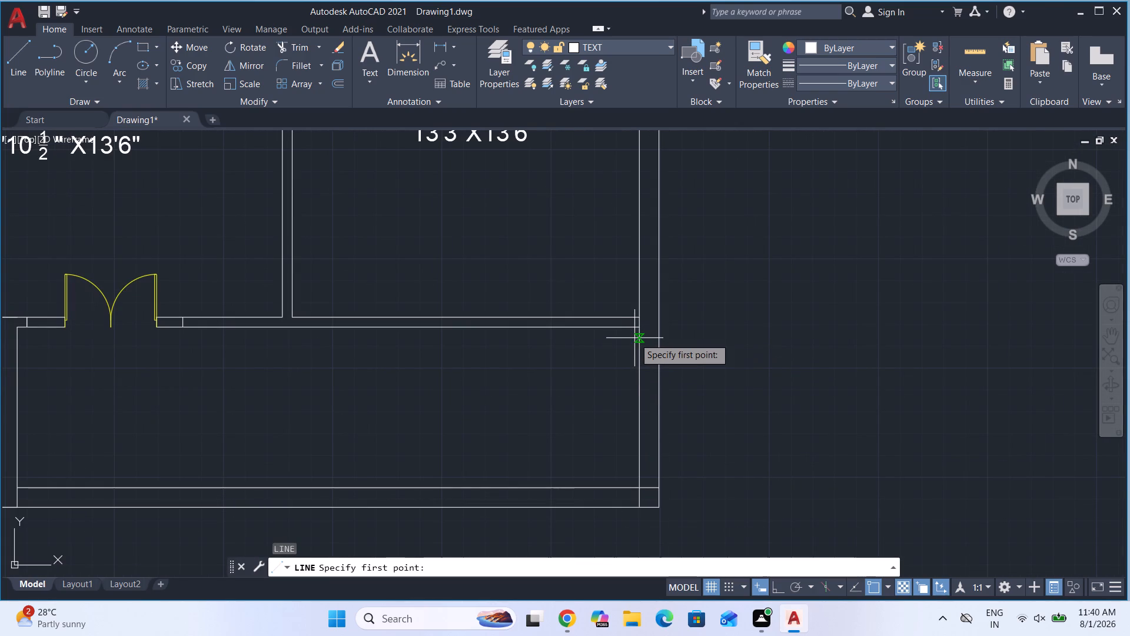
{"action": "left_click", "coordinate": [637, 327]}
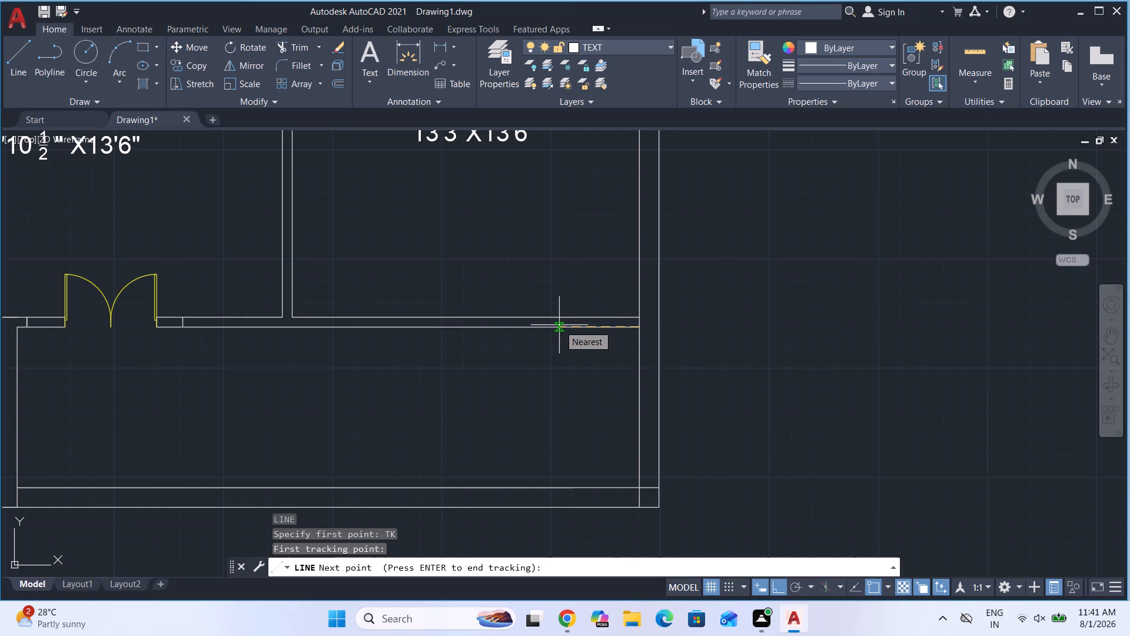
{"action": "type", "text": "4'"}
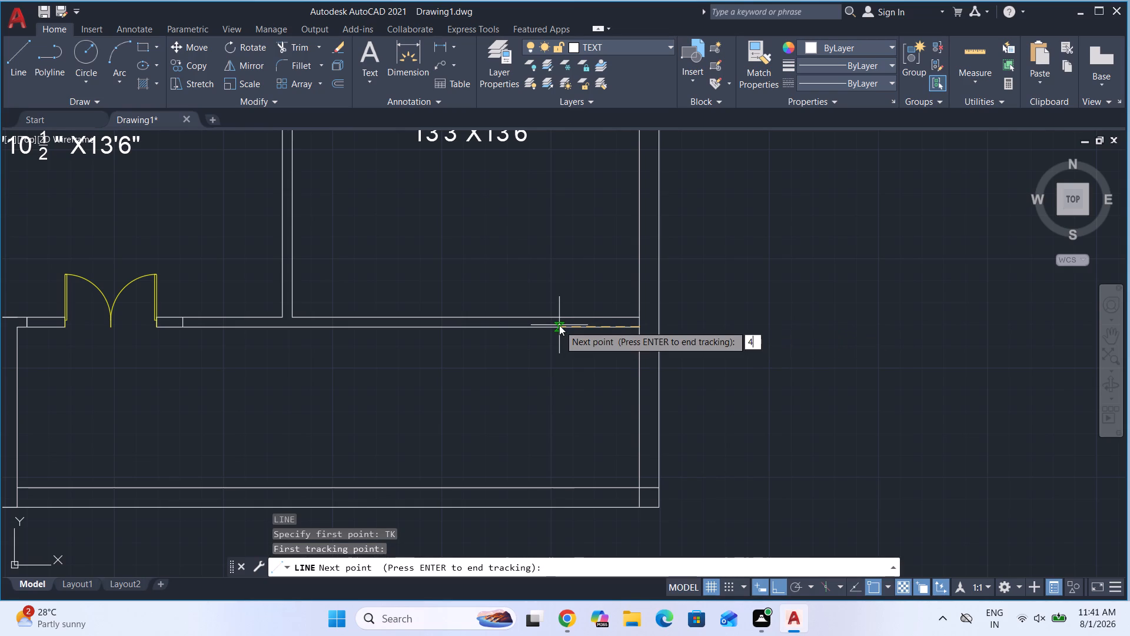
{"action": "key", "text": "Return"}
{"action": "key", "text": "Return"}
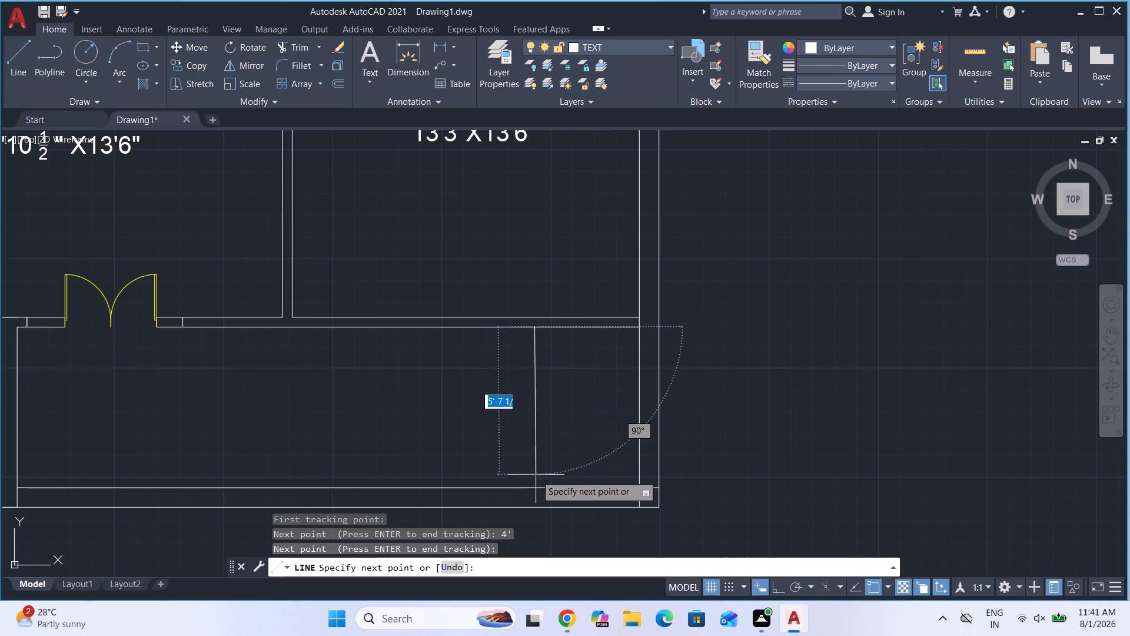
{"action": "left_click", "coordinate": [777, 593]}
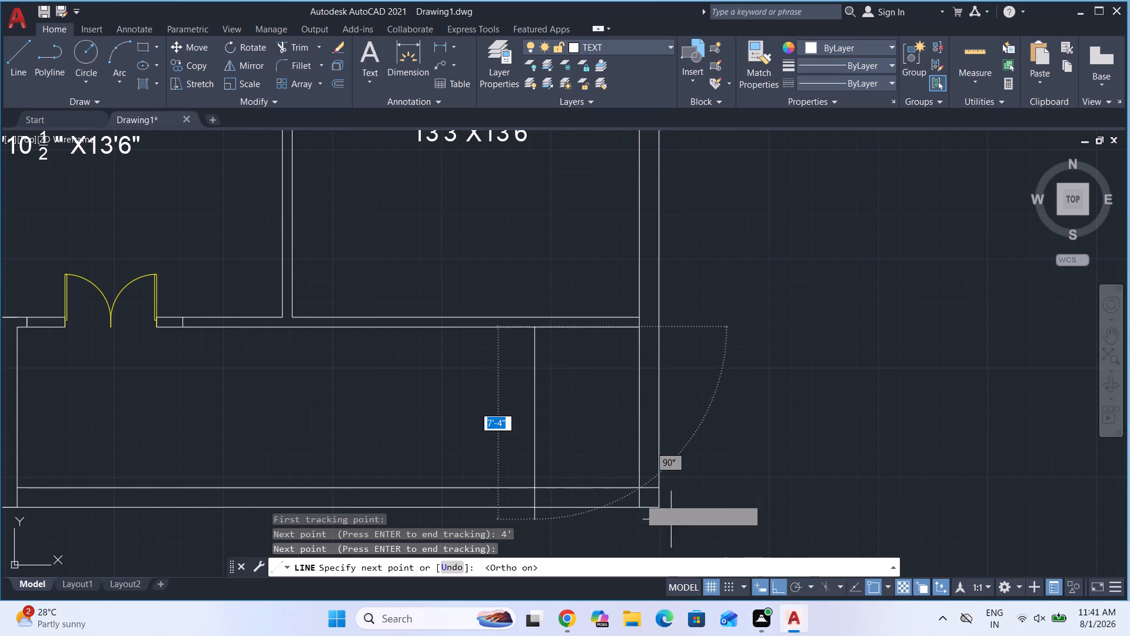
{"action": "left_click", "coordinate": [532, 485]}
{"action": "key", "text": "Escape"}
Move the new vertical line below M.BED to the stairs layer and clear the selection.
{"action": "left_click", "coordinate": [535, 449]}
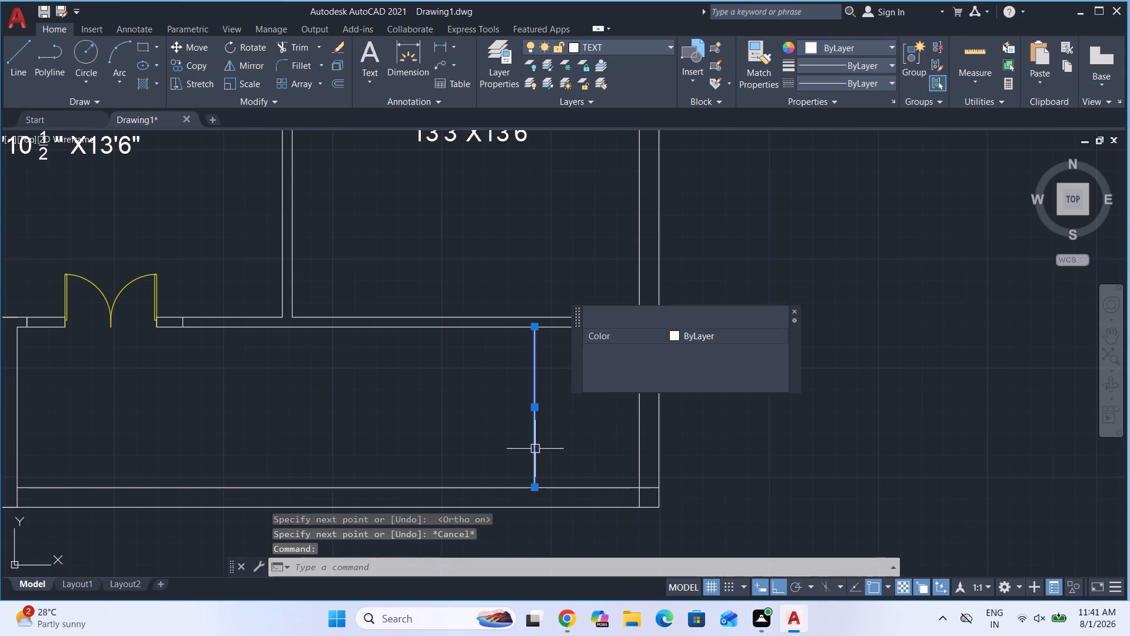
{"action": "left_click", "coordinate": [607, 54]}
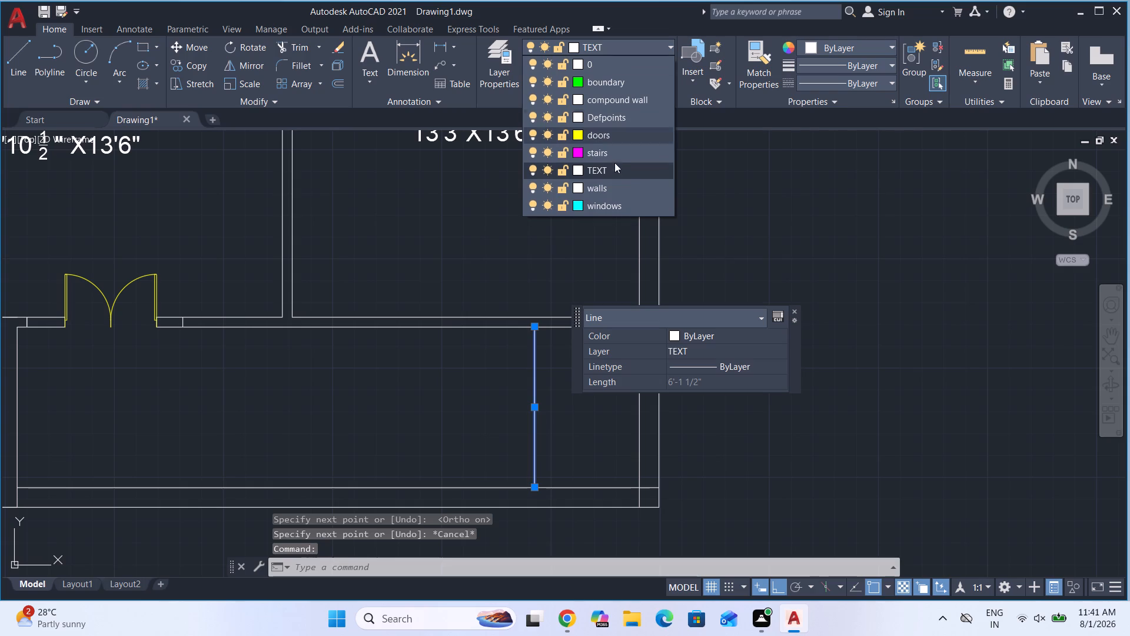
{"action": "left_click", "coordinate": [595, 158]}
{"action": "key", "text": "Escape"}
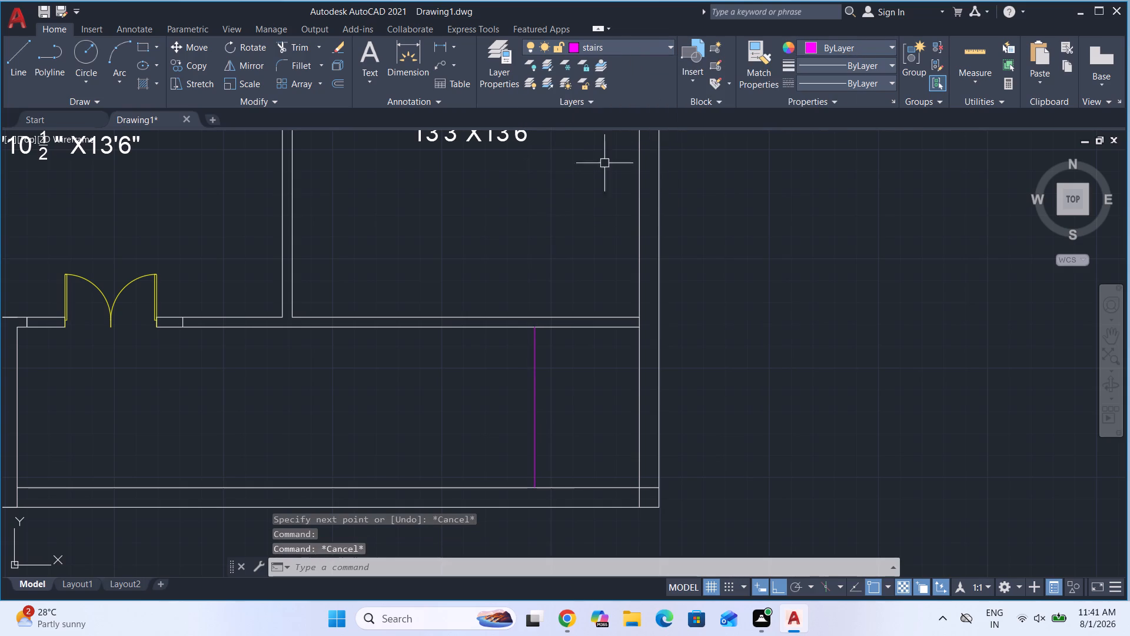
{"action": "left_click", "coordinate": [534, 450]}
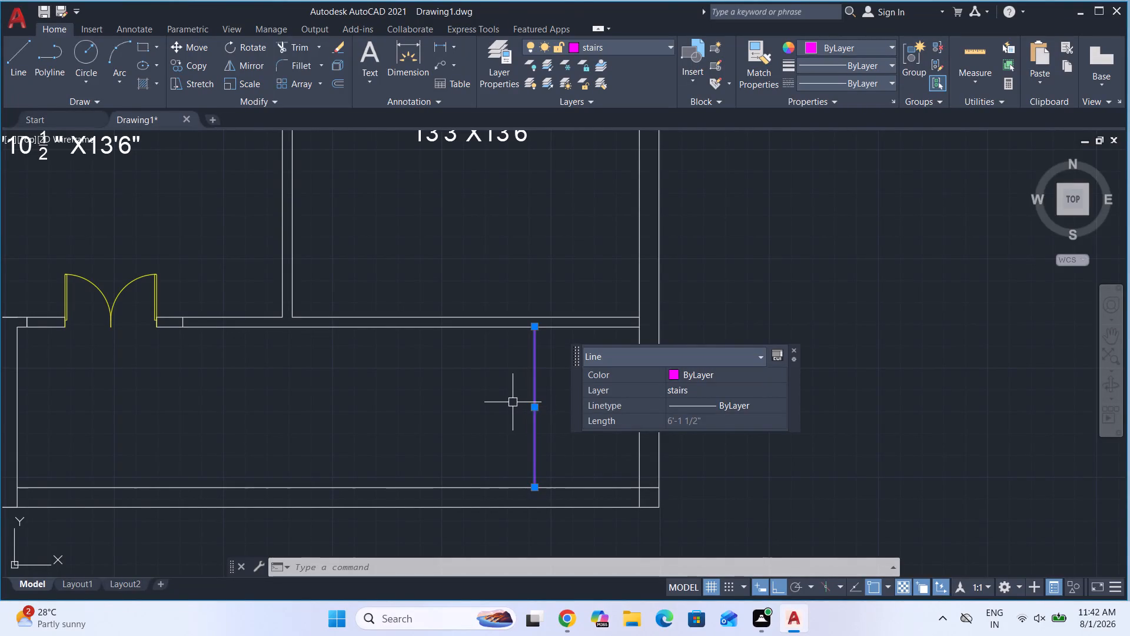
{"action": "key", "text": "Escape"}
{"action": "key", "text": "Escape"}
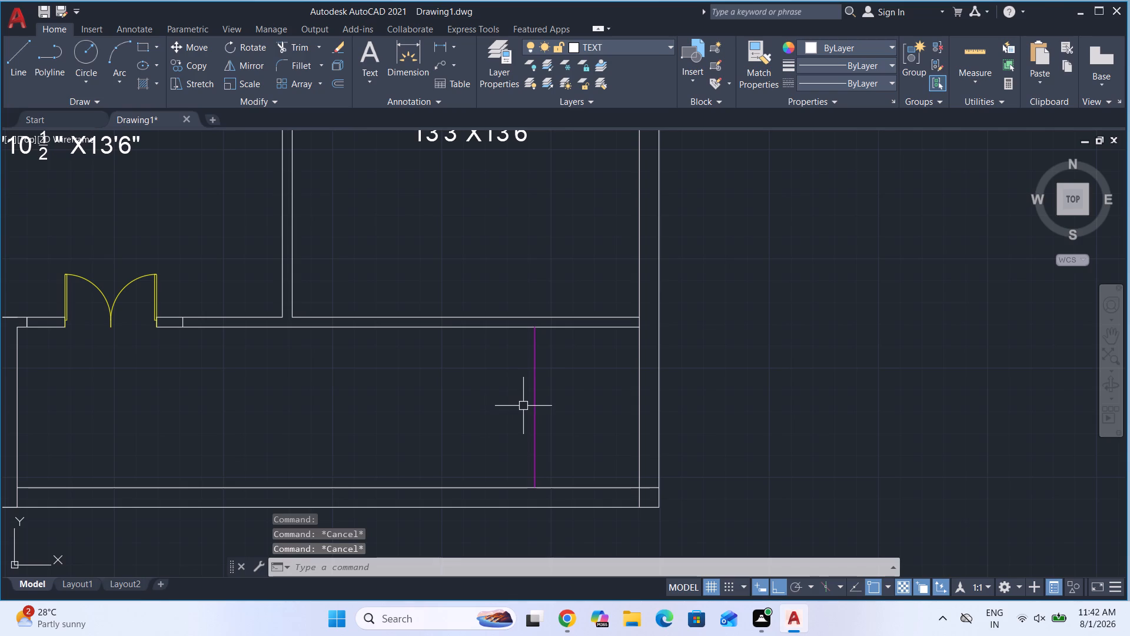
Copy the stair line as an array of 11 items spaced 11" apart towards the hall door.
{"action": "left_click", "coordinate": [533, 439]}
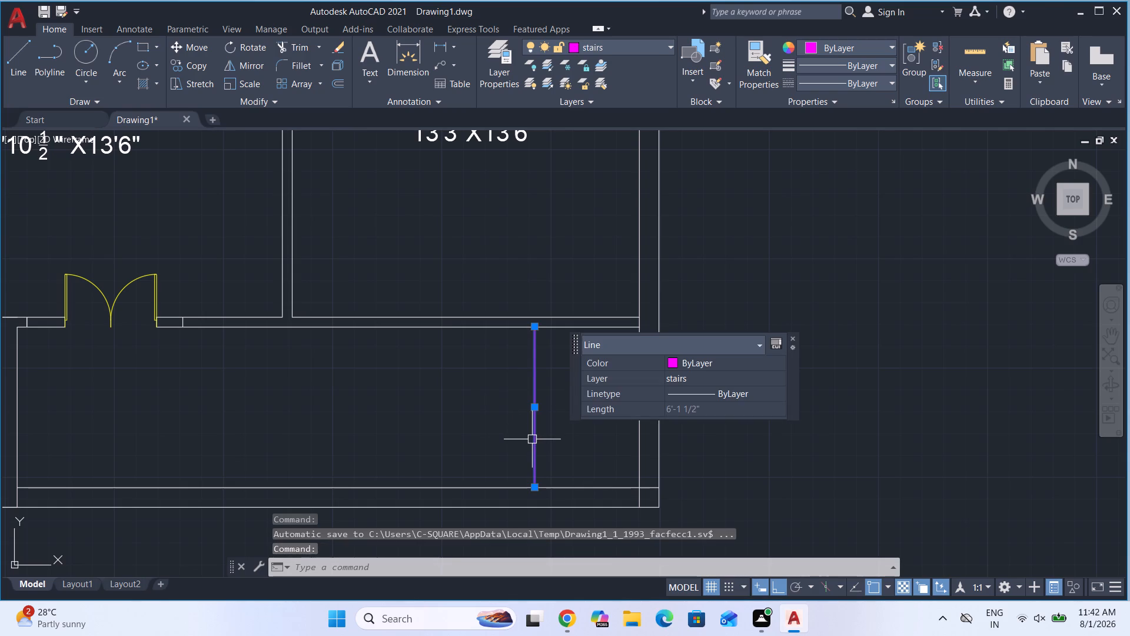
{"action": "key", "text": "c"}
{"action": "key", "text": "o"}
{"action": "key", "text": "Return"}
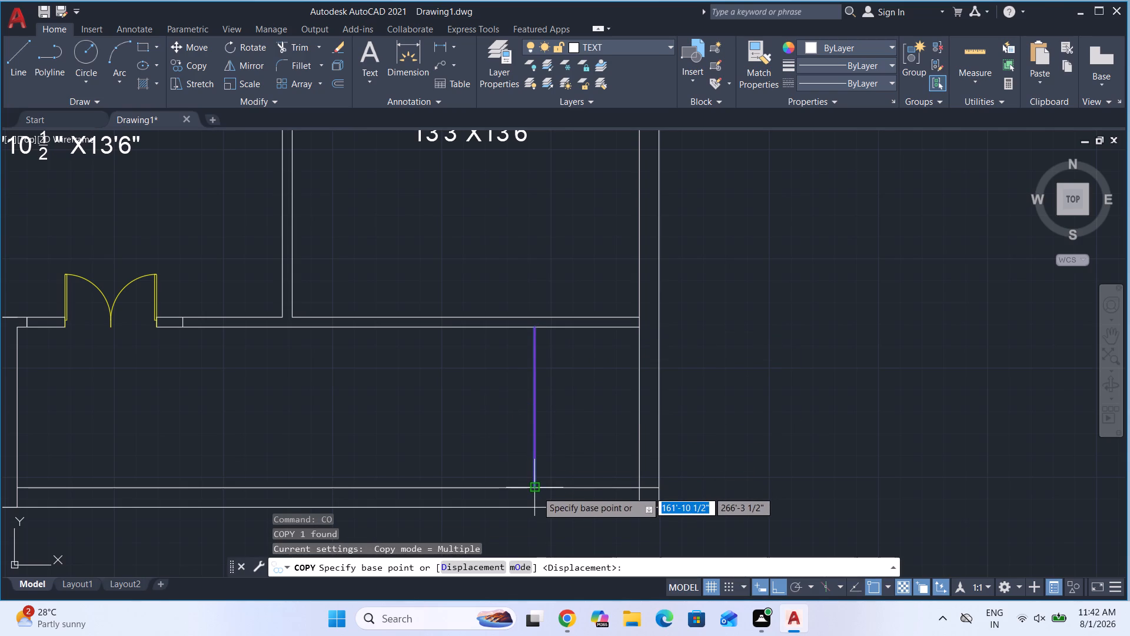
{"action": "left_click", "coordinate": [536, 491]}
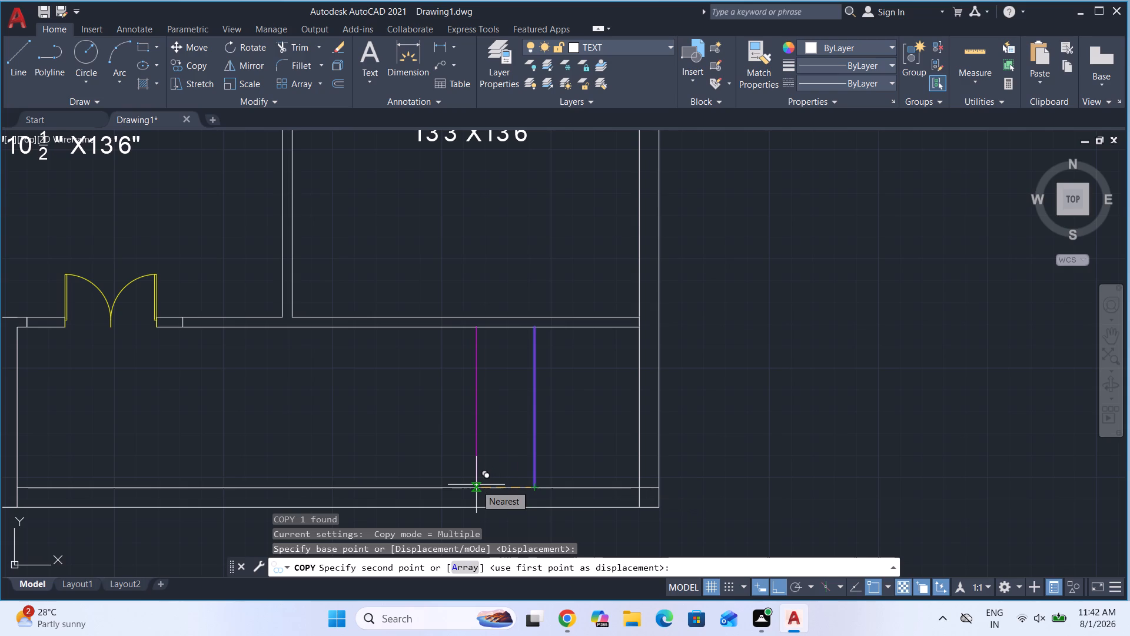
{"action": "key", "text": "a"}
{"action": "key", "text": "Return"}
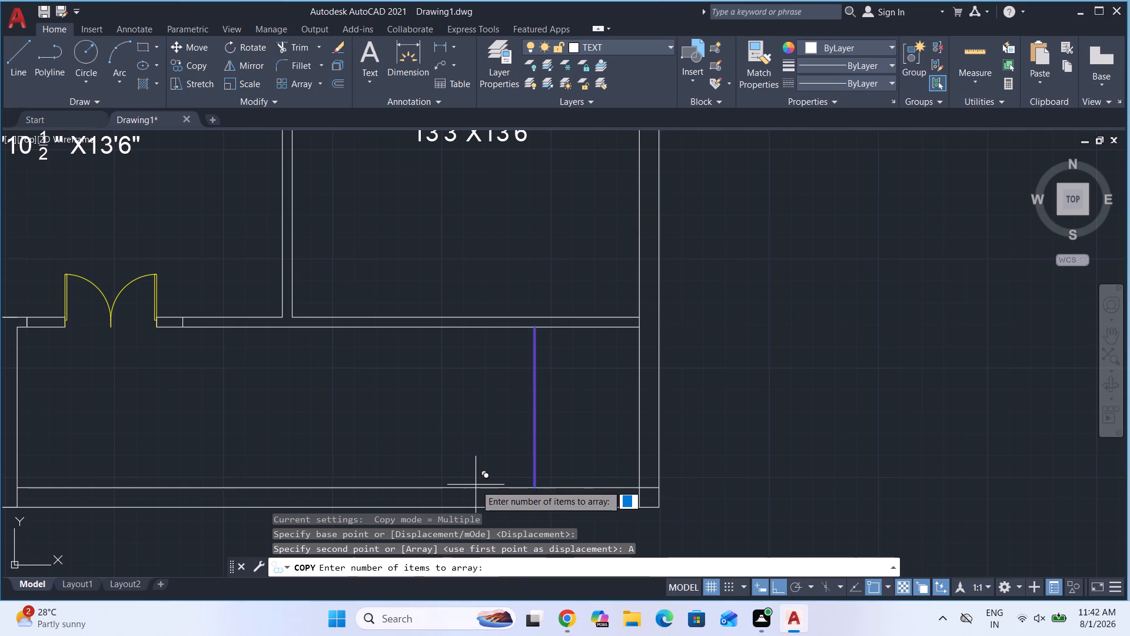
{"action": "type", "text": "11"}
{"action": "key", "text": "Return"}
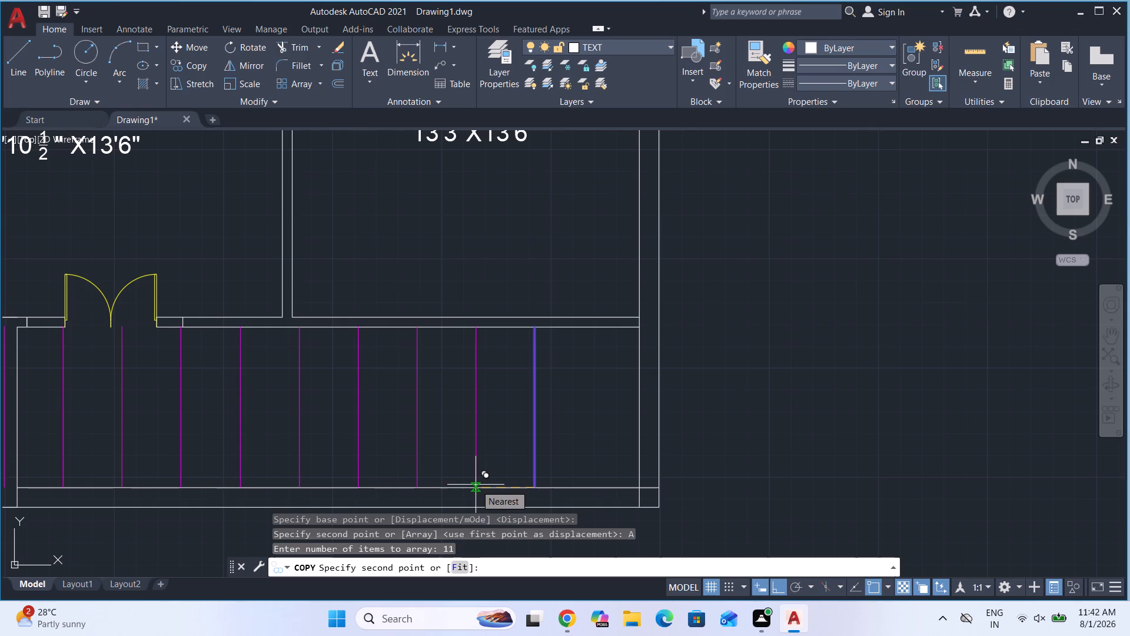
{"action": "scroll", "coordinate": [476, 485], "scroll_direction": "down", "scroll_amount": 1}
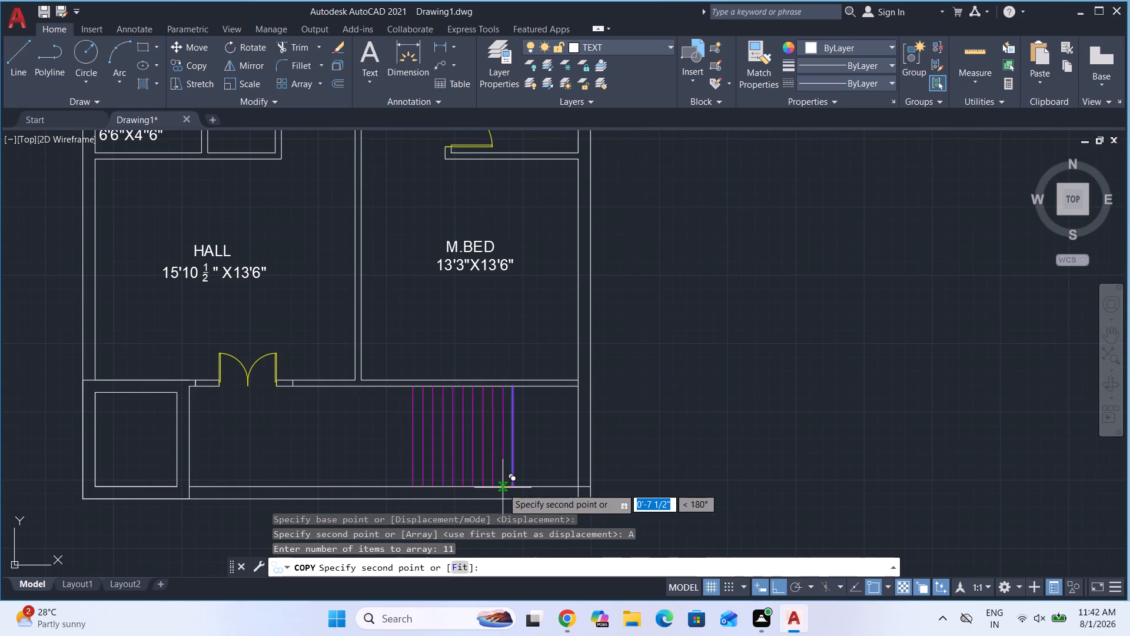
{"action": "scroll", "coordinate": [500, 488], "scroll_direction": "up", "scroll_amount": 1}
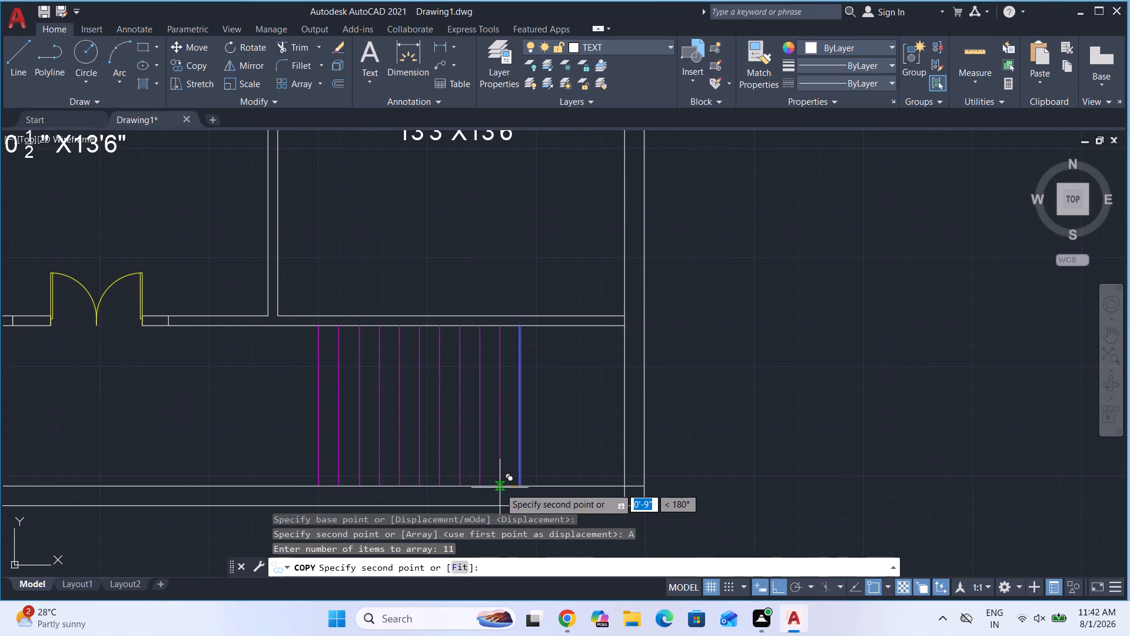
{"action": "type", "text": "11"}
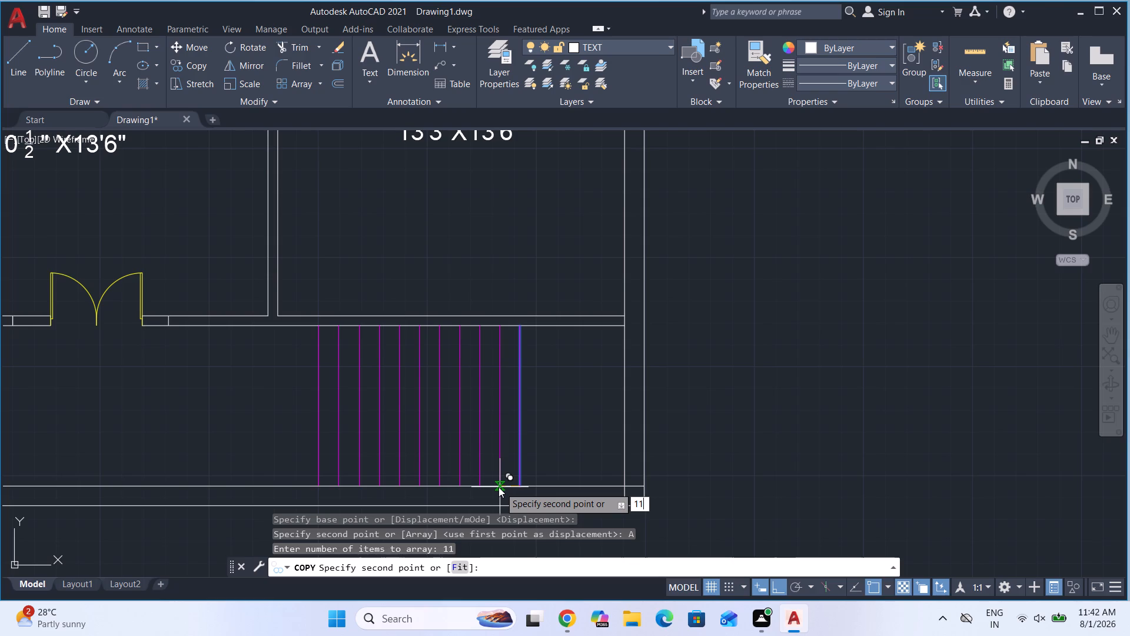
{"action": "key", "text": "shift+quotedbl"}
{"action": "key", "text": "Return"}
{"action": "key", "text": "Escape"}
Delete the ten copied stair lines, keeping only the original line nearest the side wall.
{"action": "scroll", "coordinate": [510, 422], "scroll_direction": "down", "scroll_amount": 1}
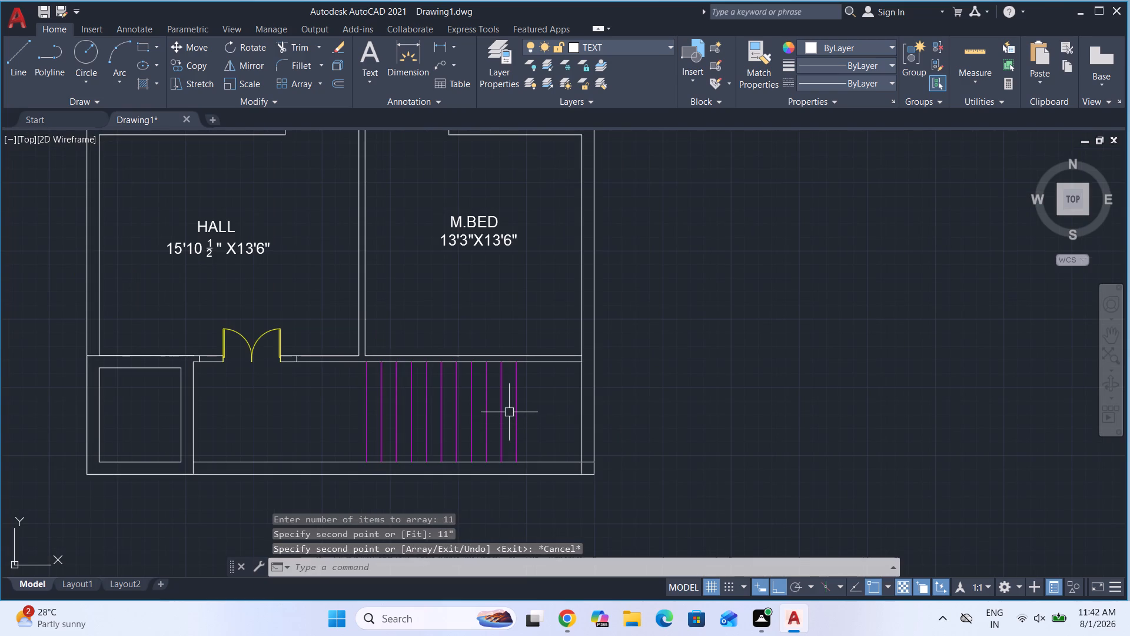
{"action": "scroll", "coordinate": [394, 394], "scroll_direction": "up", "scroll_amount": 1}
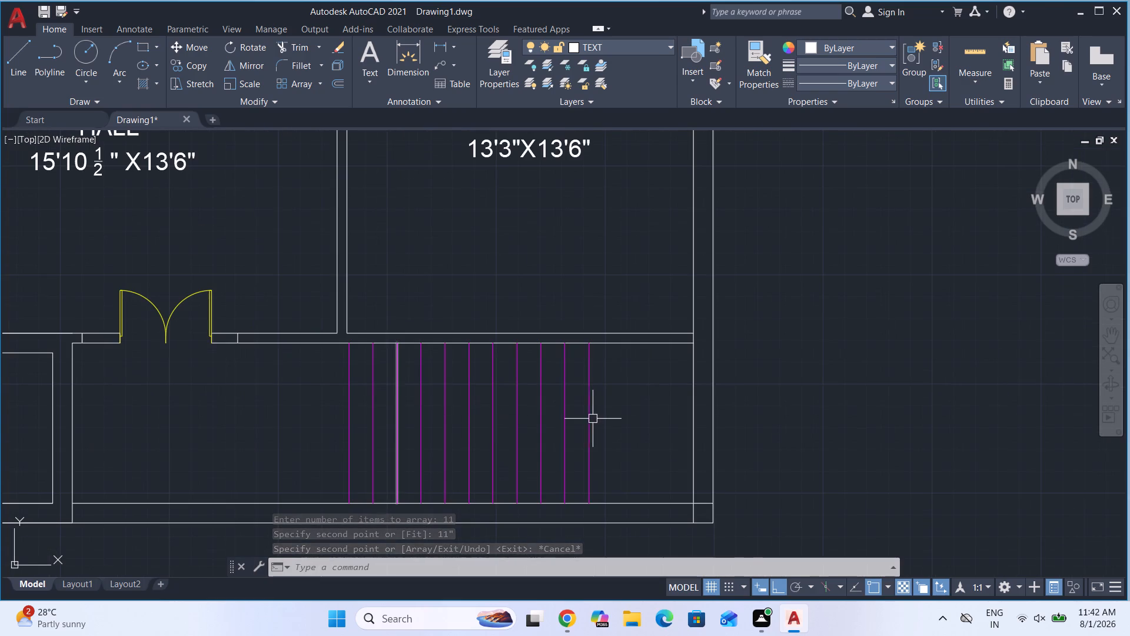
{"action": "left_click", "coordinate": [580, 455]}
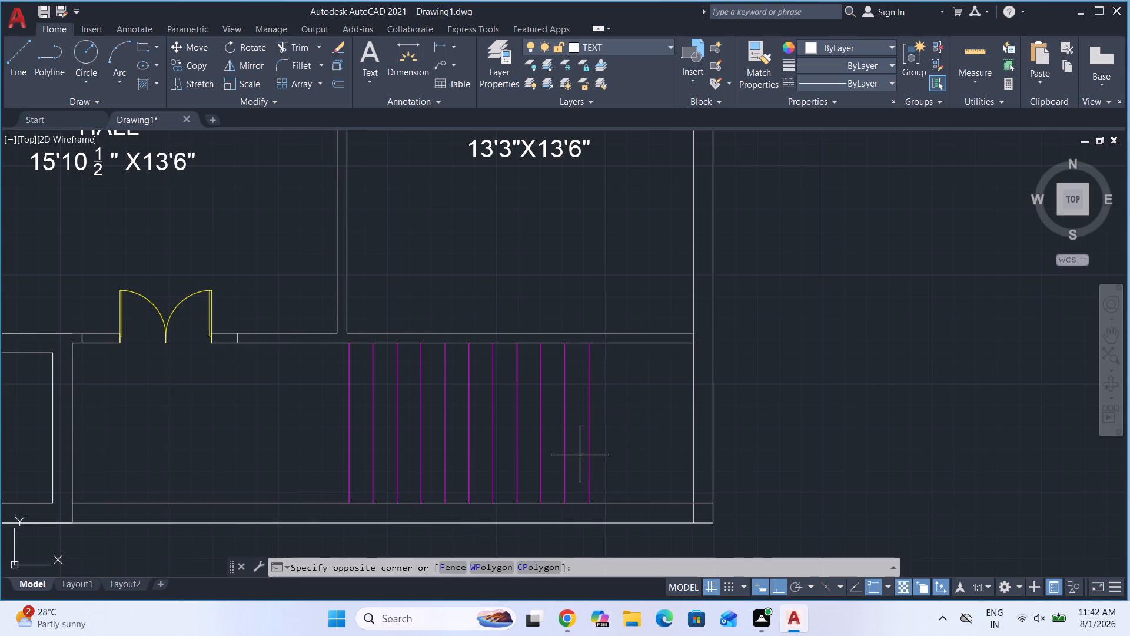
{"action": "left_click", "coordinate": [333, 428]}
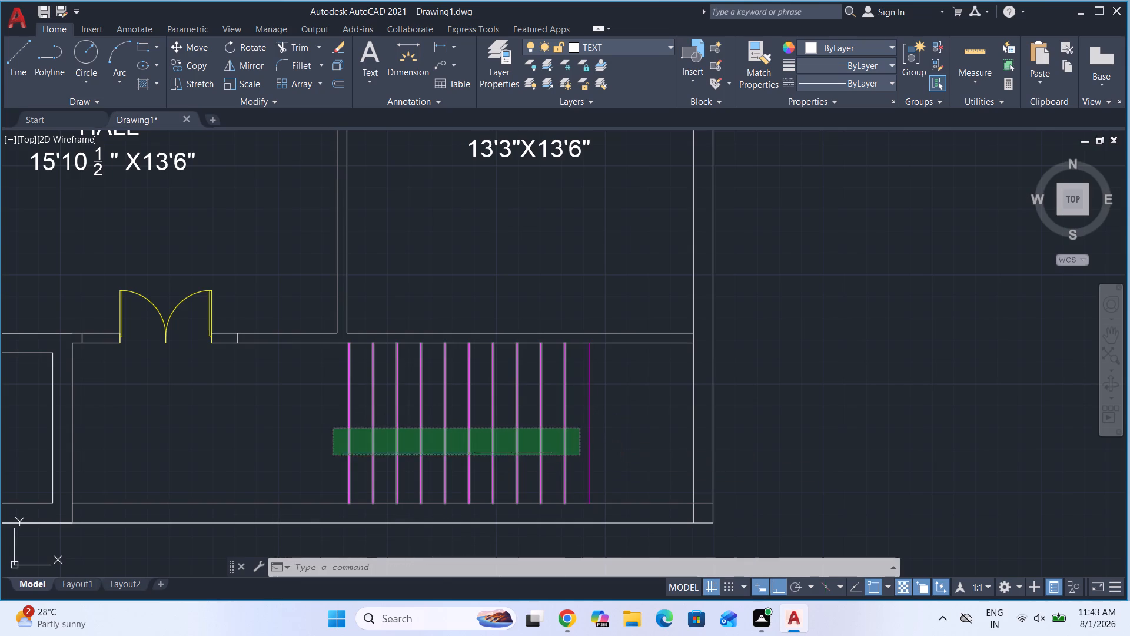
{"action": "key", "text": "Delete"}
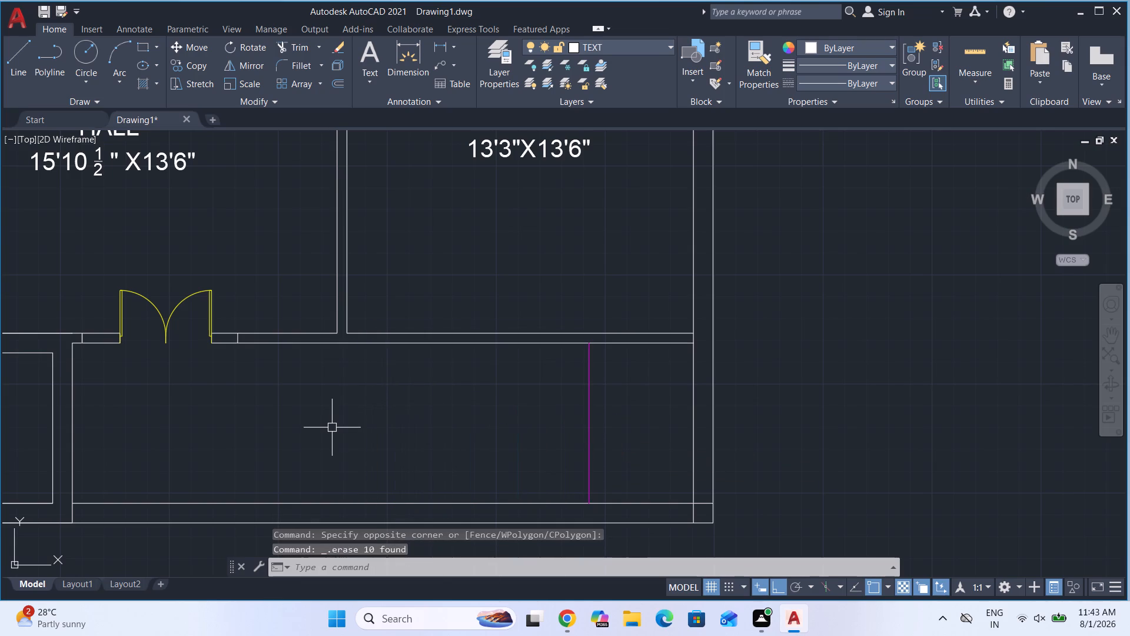
Copy the stair line below M.BED as an array of 11 items spaced 10.5" apart towards the hall door.
{"action": "left_click", "coordinate": [590, 463]}
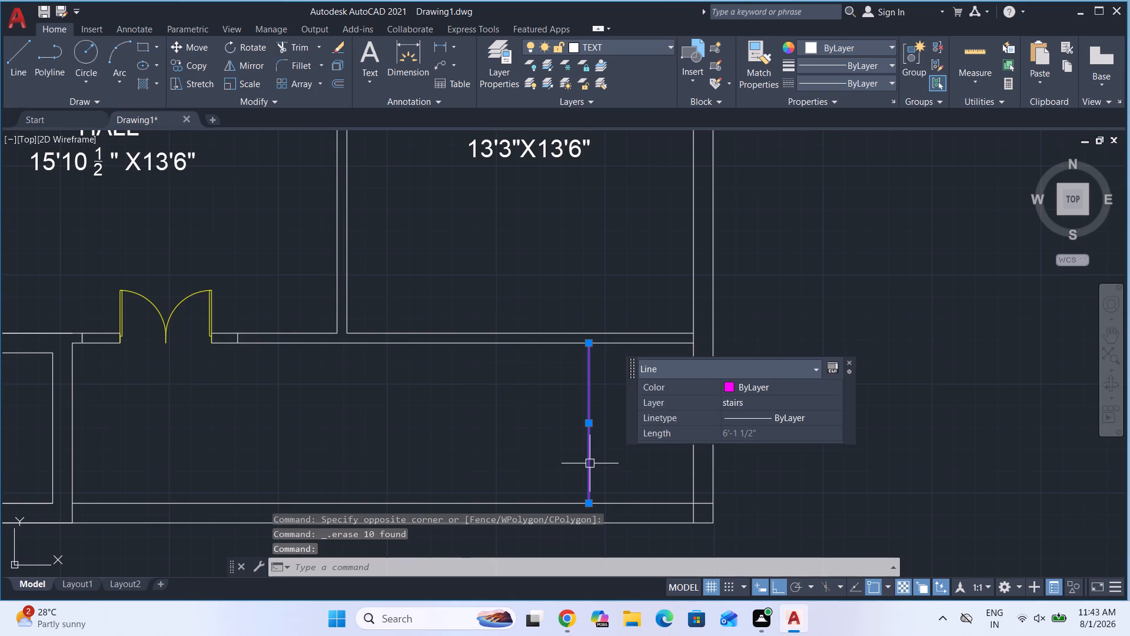
{"action": "key", "text": "c"}
{"action": "key", "text": "o"}
{"action": "key", "text": "Return"}
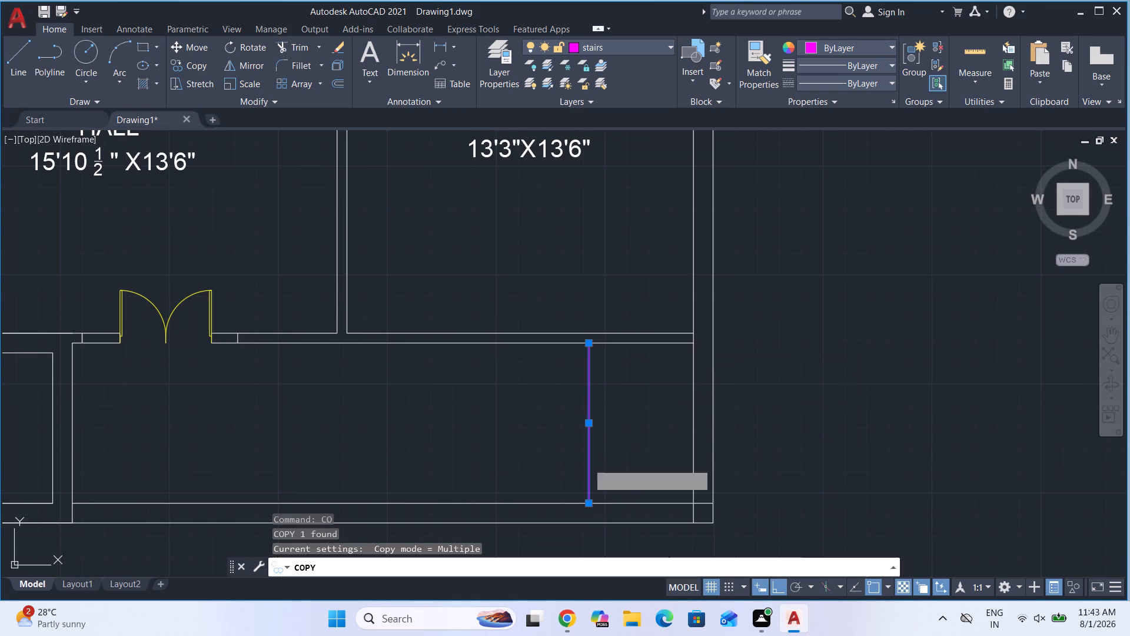
{"action": "left_click", "coordinate": [587, 505]}
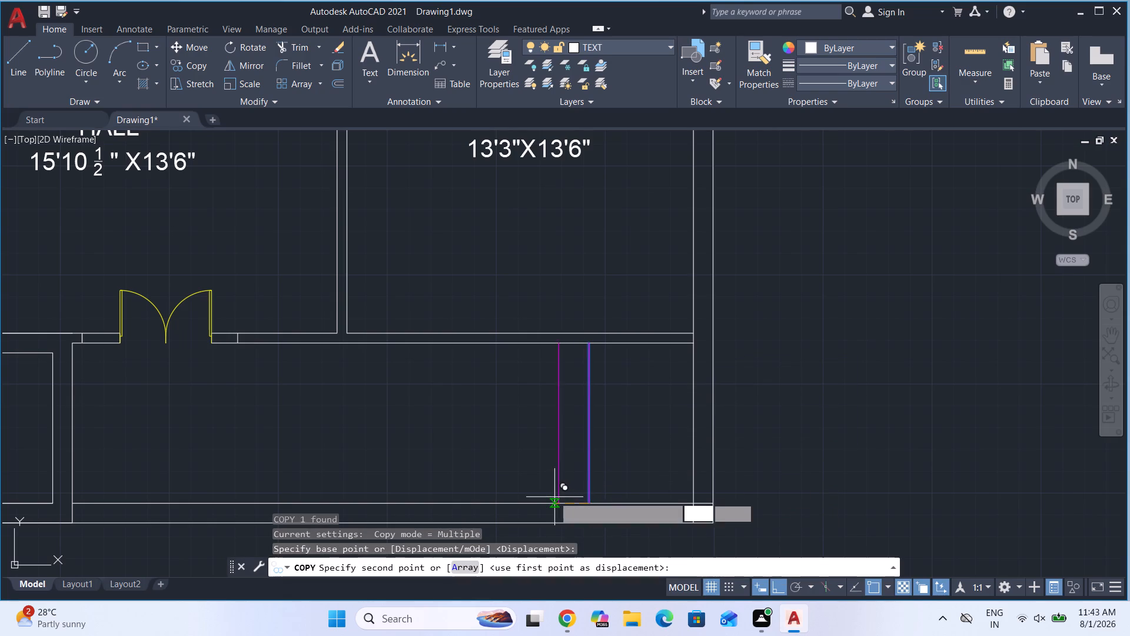
{"action": "key", "text": "a"}
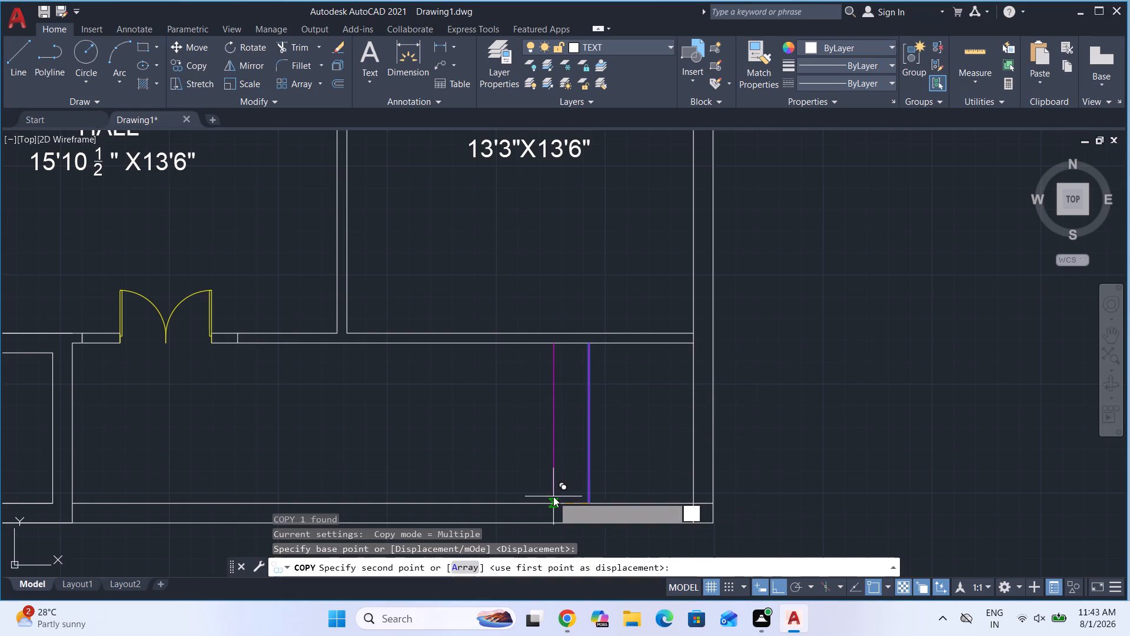
{"action": "key", "text": "Return"}
{"action": "type", "text": "11"}
{"action": "key", "text": "Return"}
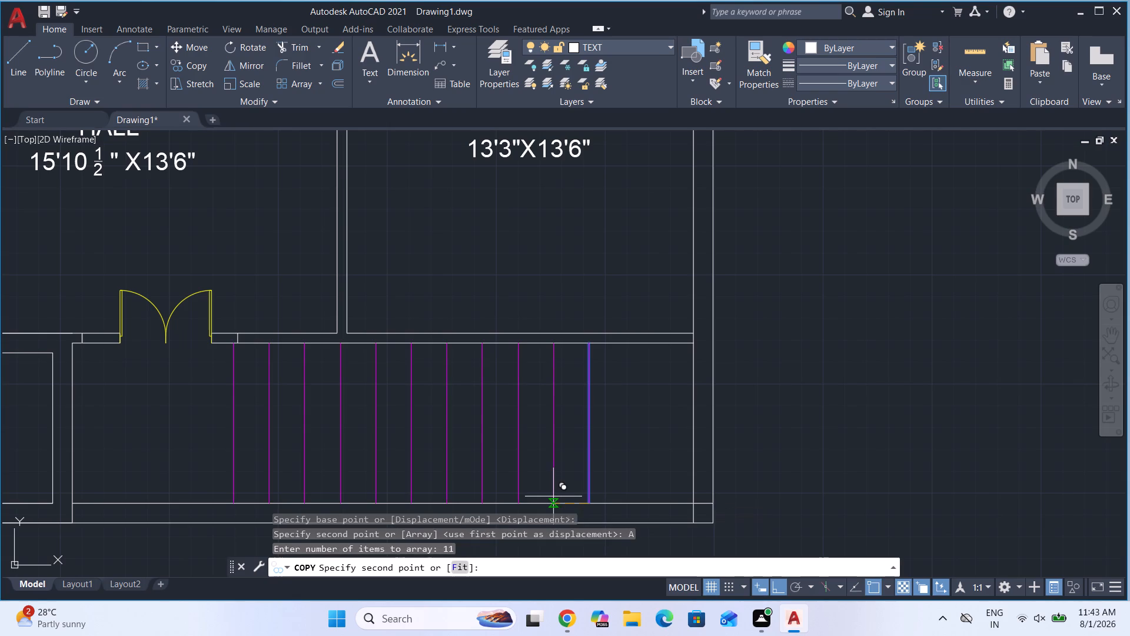
{"action": "type", "text": "10"}
{"action": "type", "text": ".5"}
{"action": "key", "text": "shift+quotedbl"}
{"action": "key", "text": "Return"}
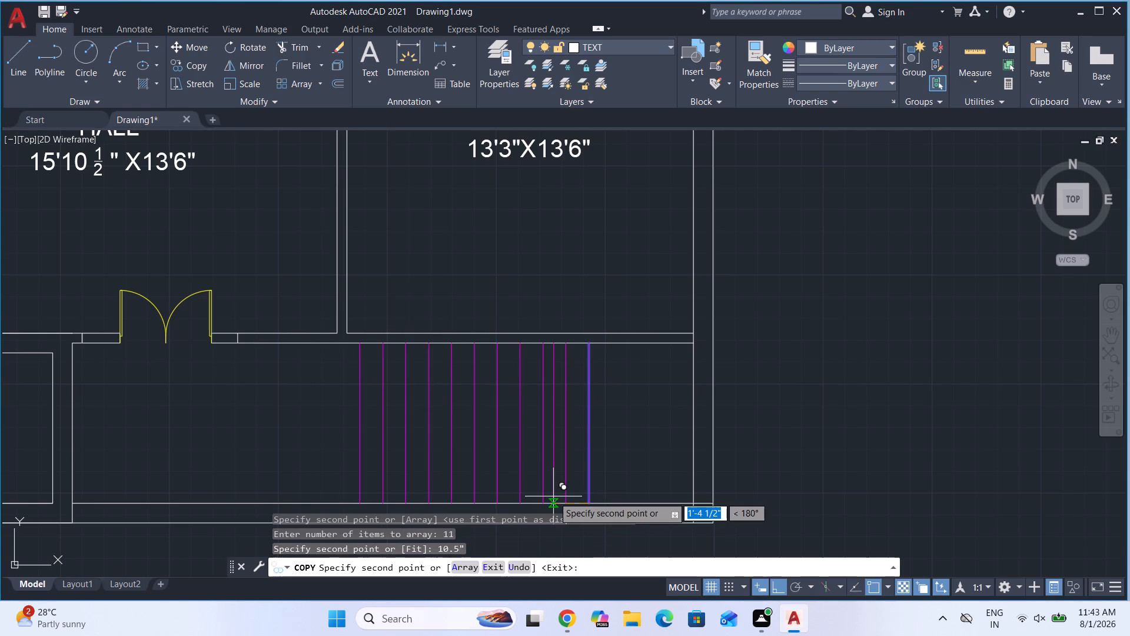
{"action": "key", "text": "Escape"}
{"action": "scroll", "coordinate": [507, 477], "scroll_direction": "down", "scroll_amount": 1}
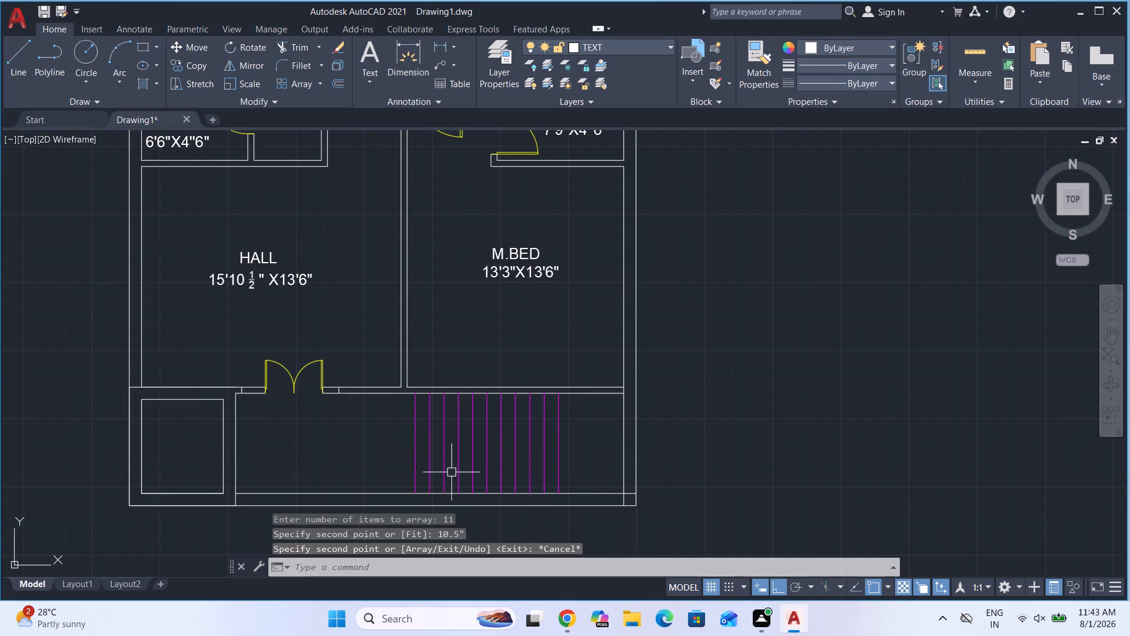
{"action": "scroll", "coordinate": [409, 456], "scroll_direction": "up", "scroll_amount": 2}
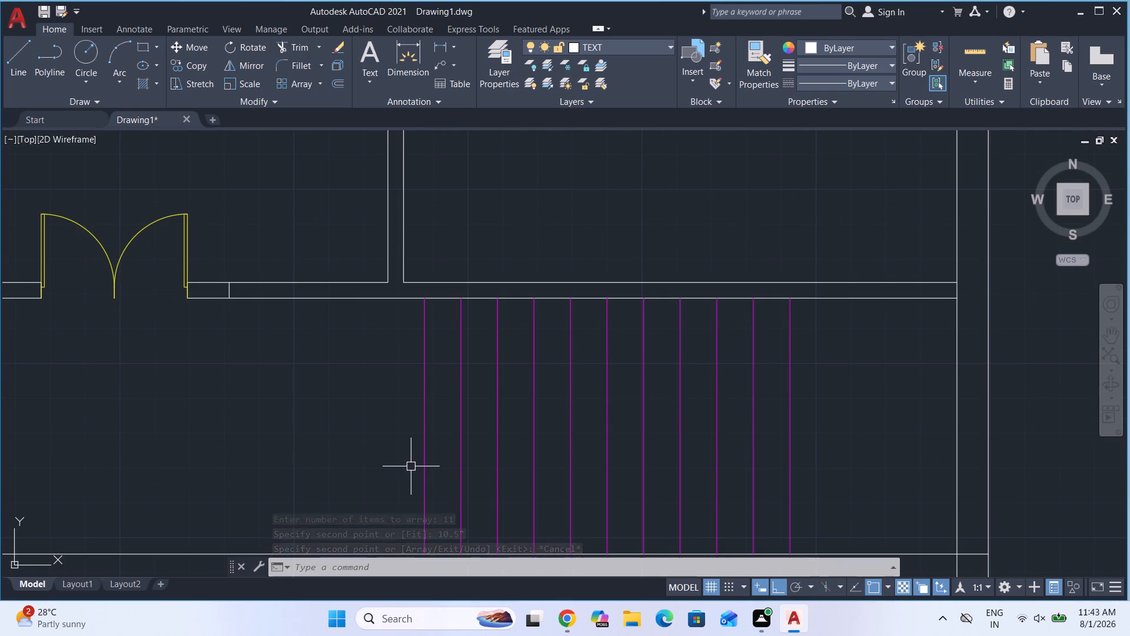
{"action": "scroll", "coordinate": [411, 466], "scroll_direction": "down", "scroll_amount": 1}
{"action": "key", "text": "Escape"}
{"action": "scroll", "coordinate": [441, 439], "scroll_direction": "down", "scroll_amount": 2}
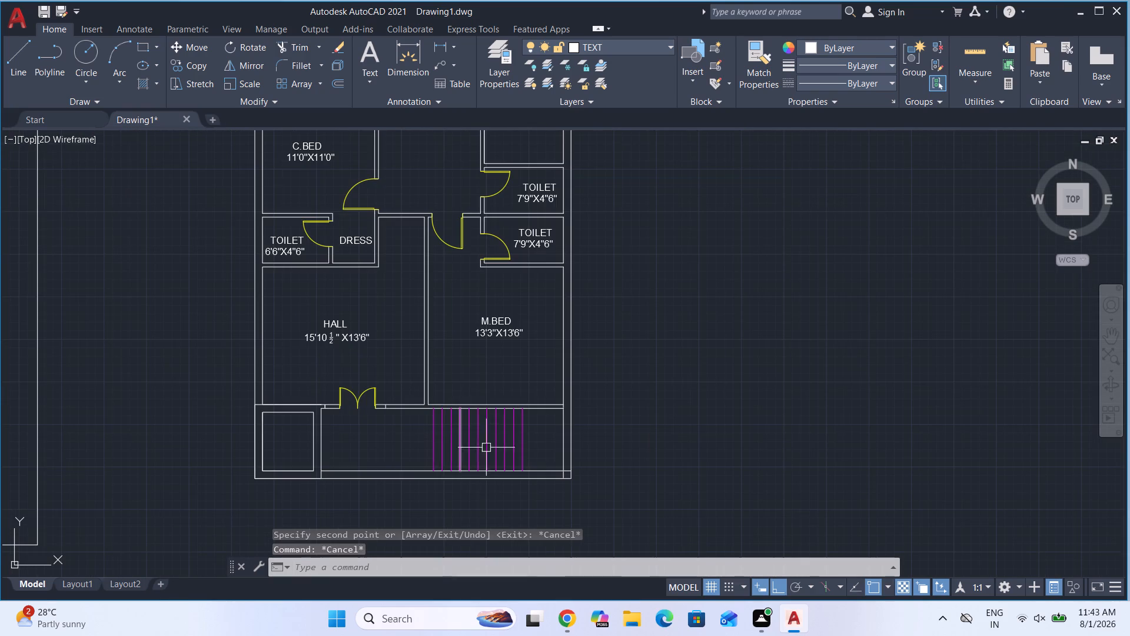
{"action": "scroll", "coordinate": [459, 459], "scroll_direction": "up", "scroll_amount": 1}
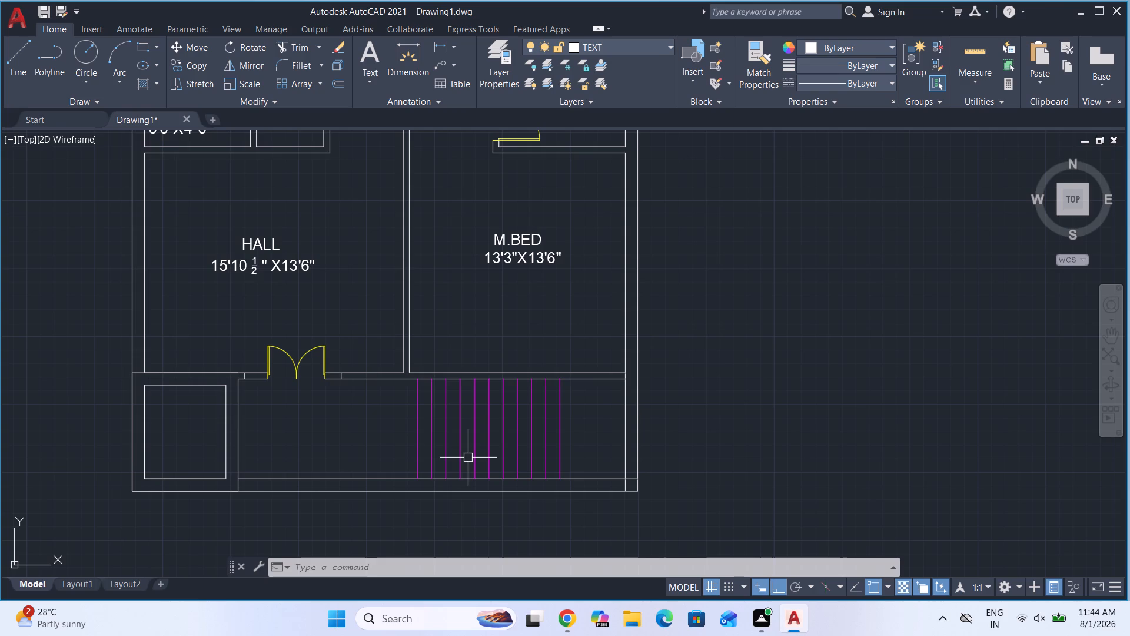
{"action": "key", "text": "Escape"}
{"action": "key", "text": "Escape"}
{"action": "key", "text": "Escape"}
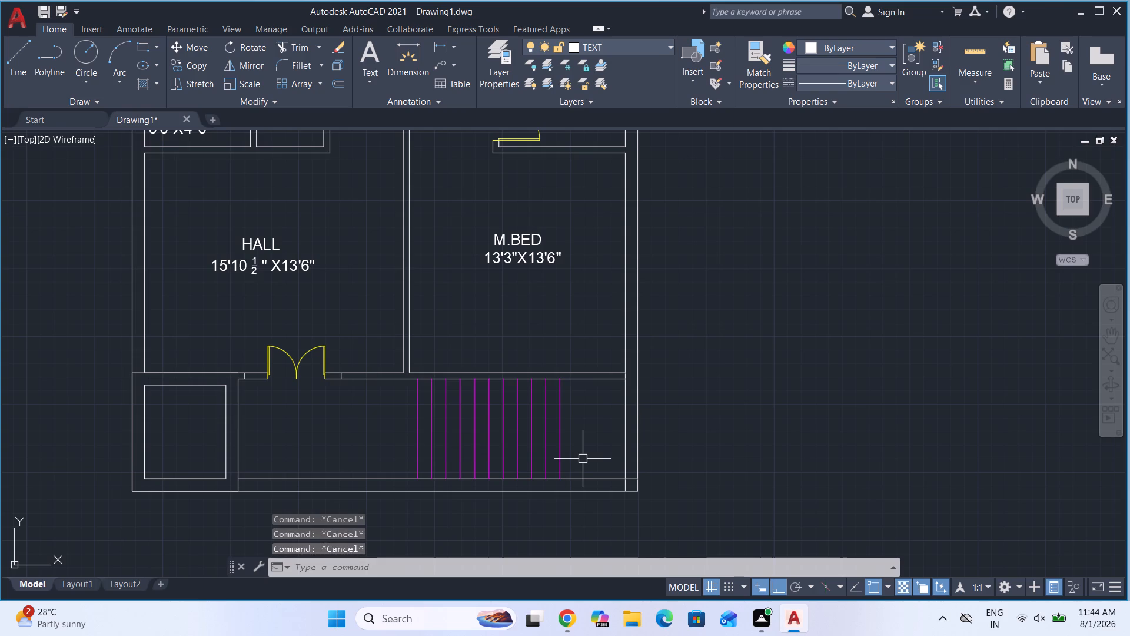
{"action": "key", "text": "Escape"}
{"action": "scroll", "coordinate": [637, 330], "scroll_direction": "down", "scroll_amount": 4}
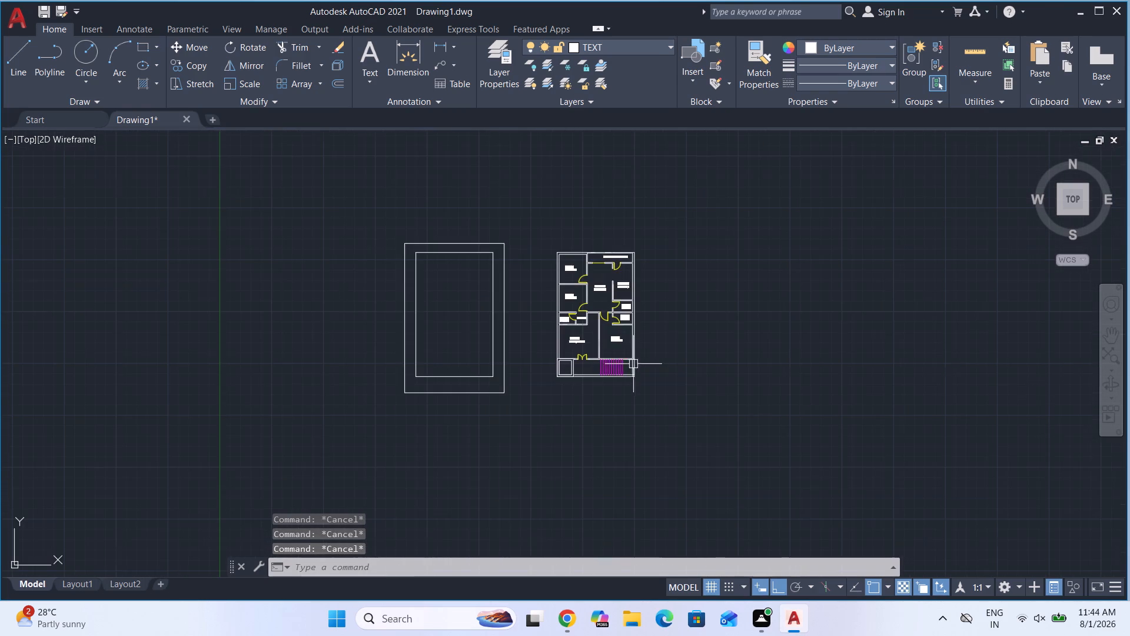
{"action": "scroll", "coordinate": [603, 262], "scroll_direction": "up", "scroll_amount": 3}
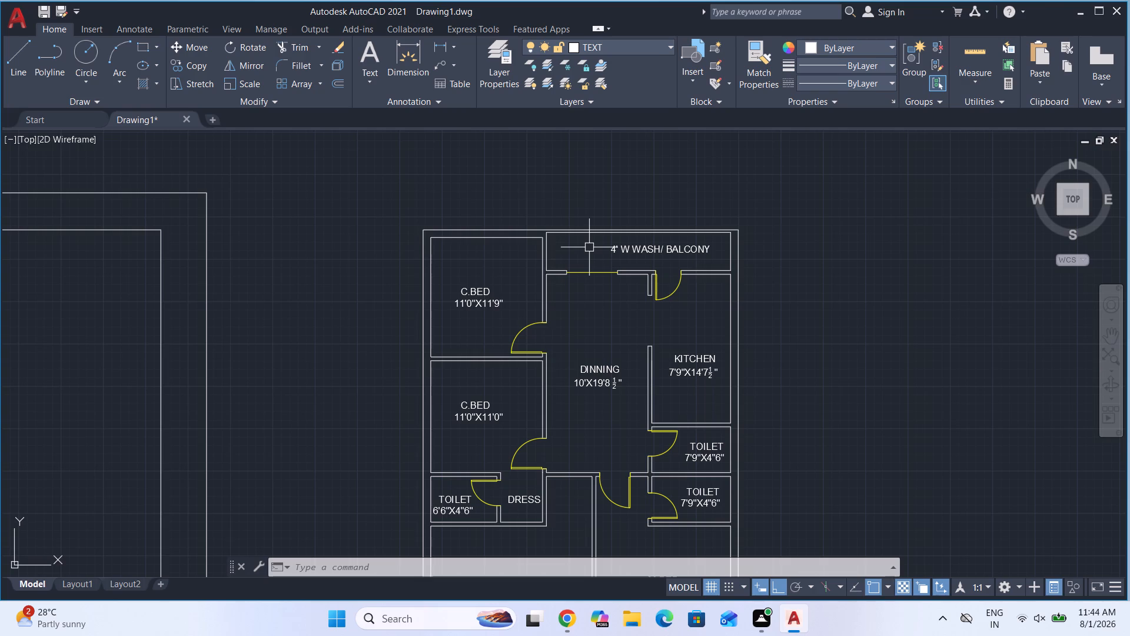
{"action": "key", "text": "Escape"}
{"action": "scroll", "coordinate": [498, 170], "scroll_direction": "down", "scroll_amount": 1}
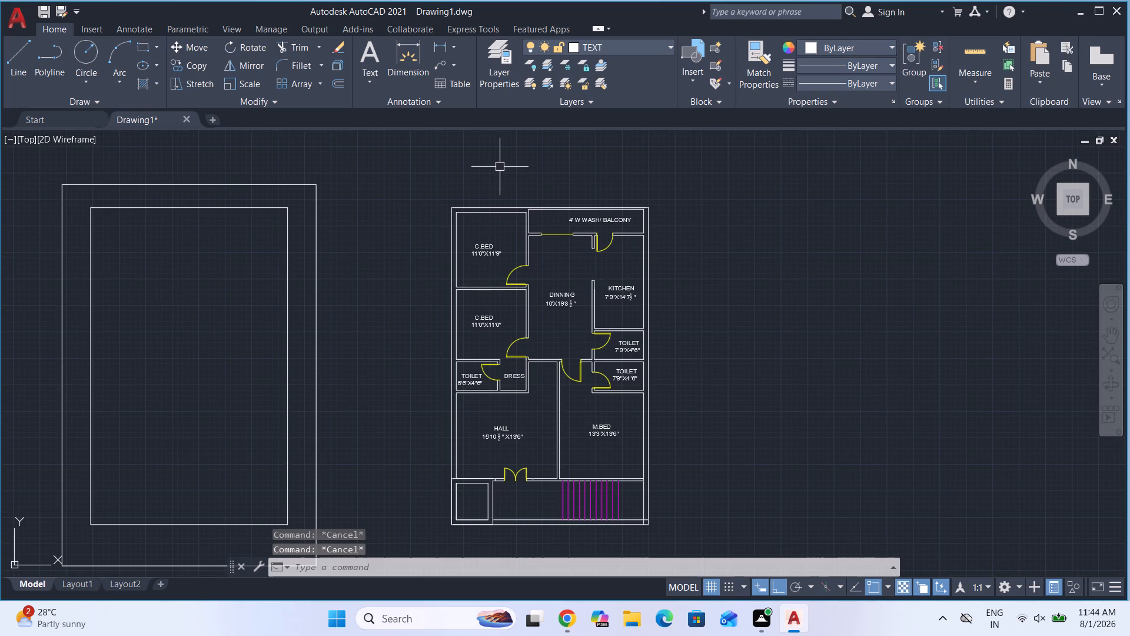
Make the windows layer current and draw a 4' by 9" rectangle in the empty space beside the kitchen and balcony, outside the plan.
{"action": "left_click", "coordinate": [631, 47]}
{"action": "left_click", "coordinate": [604, 207]}
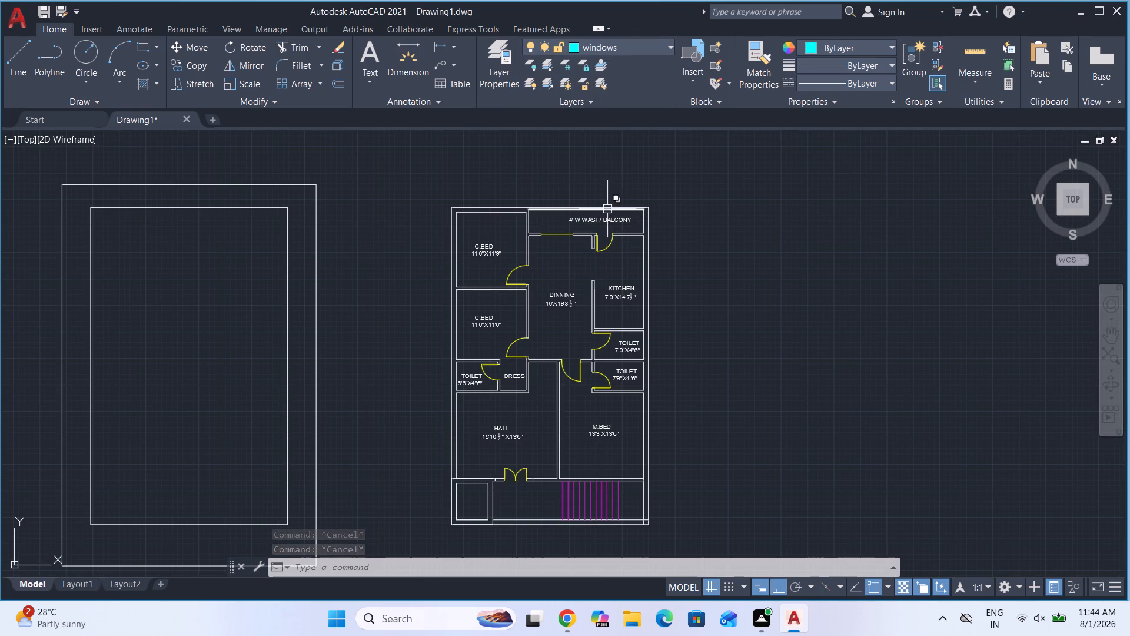
{"action": "key", "text": "r"}
{"action": "key", "text": "e"}
{"action": "key", "text": "c"}
{"action": "key", "text": "Return"}
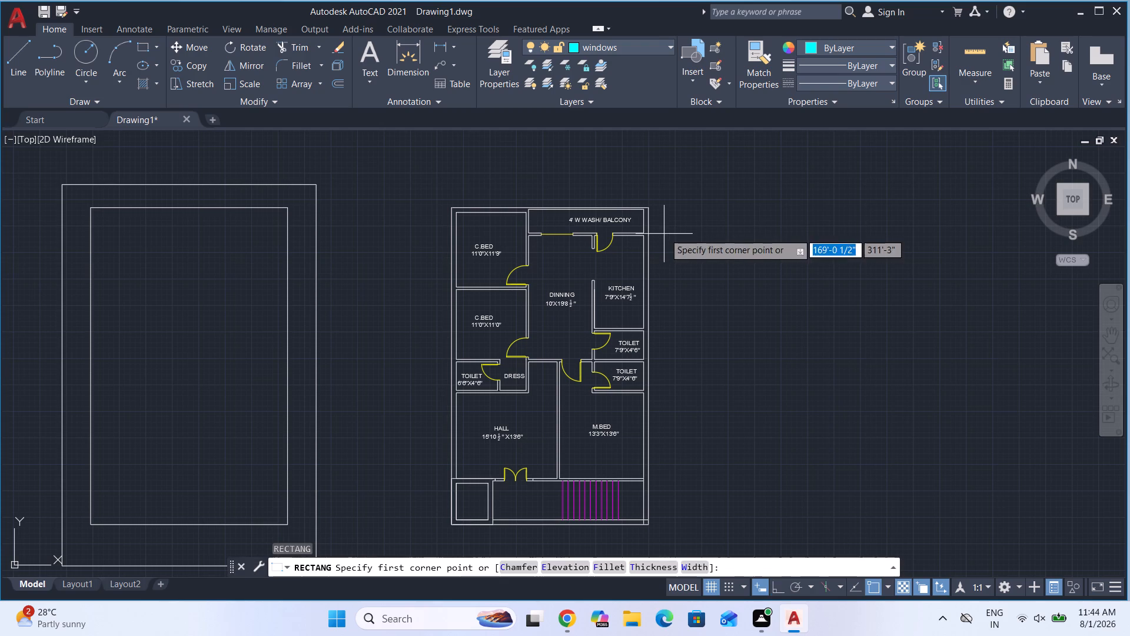
{"action": "left_click", "coordinate": [704, 223]}
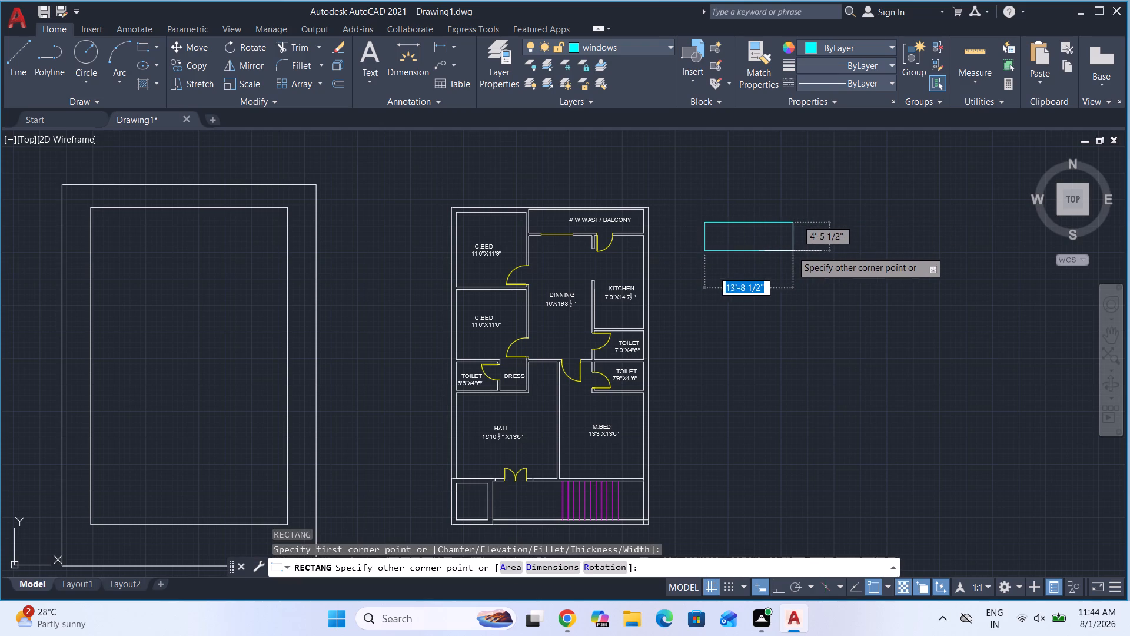
{"action": "key", "text": "d"}
{"action": "key", "text": "Return"}
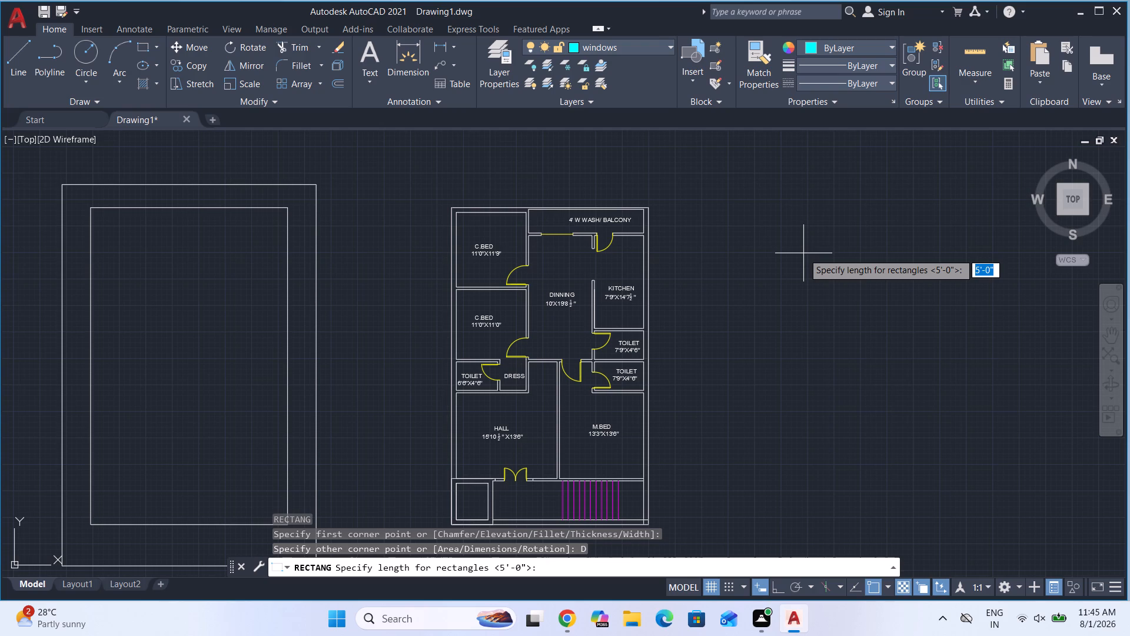
{"action": "key", "text": "4"}
{"action": "key", "text": "apostrophe"}
{"action": "key", "text": "Return"}
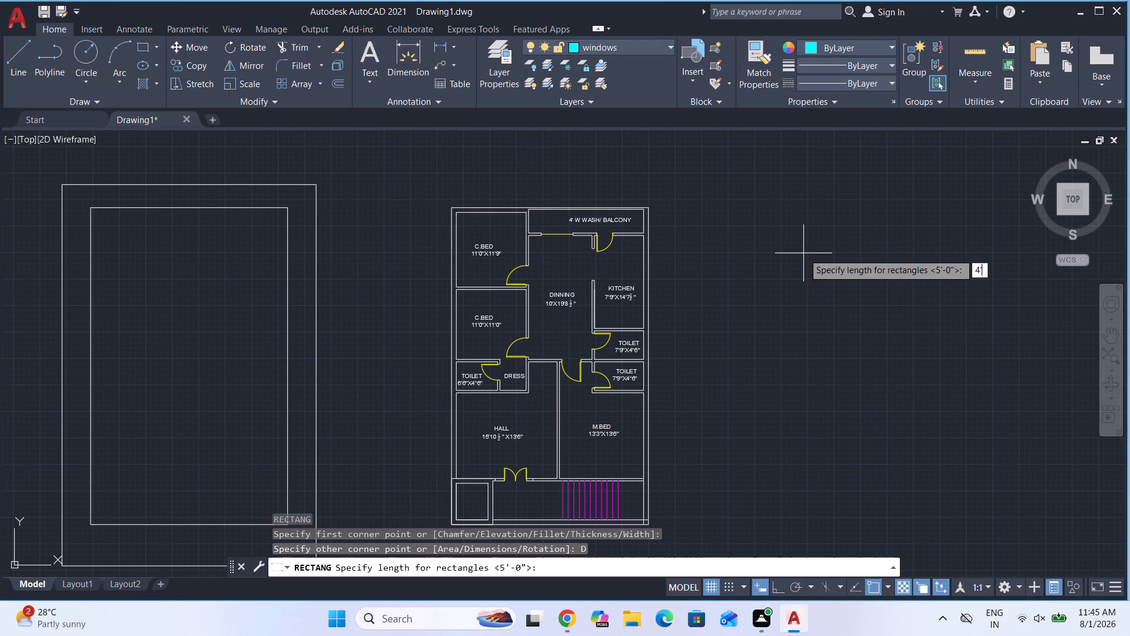
{"action": "type", "text": "9\""}
{"action": "key", "text": "Return"}
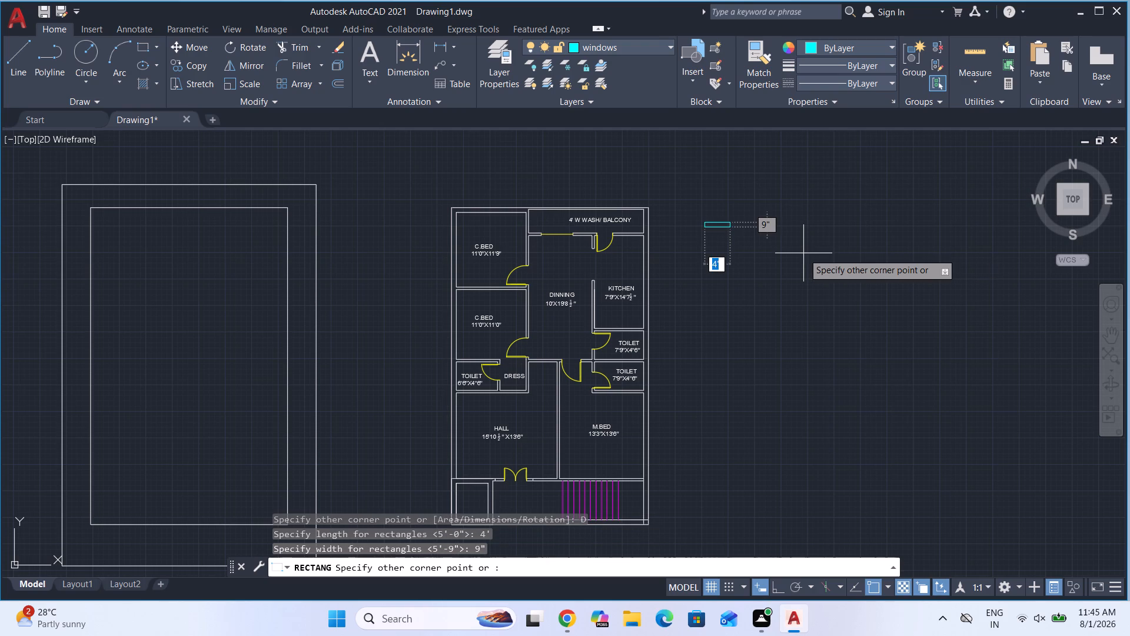
{"action": "left_click", "coordinate": [803, 253]}
Draw a horizontal centre line through the window rectangle, joining the midpoints of its two short sides.
{"action": "scroll", "coordinate": [706, 218], "scroll_direction": "up", "scroll_amount": 3}
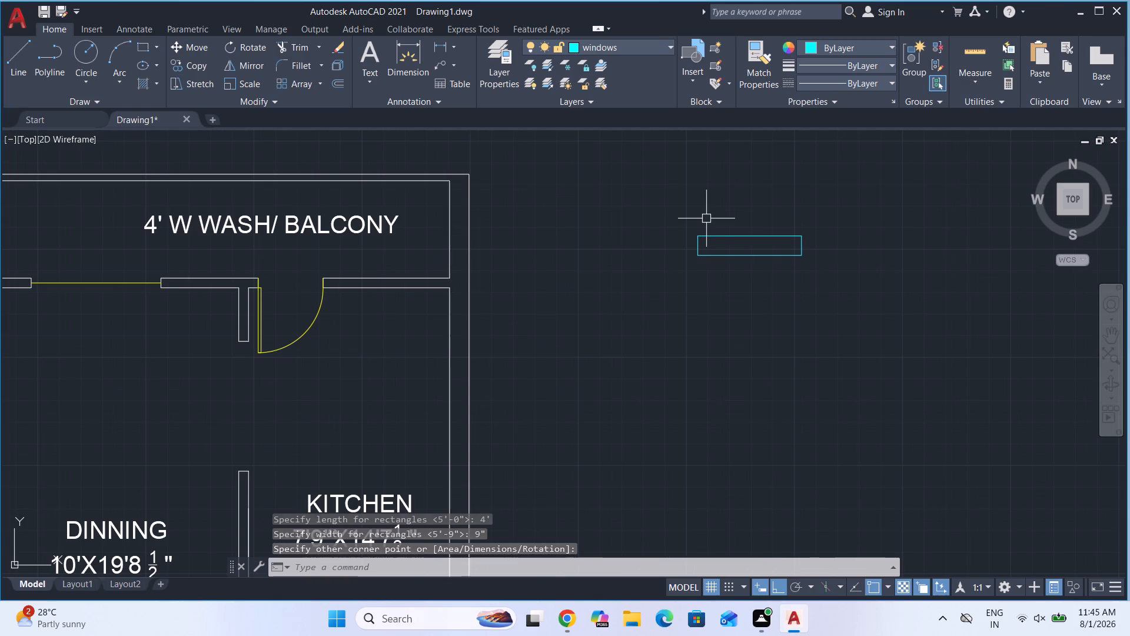
{"action": "key", "text": "l"}
{"action": "key", "text": "Return"}
{"action": "scroll", "coordinate": [707, 238], "scroll_direction": "up", "scroll_amount": 2}
{"action": "left_click", "coordinate": [686, 259]}
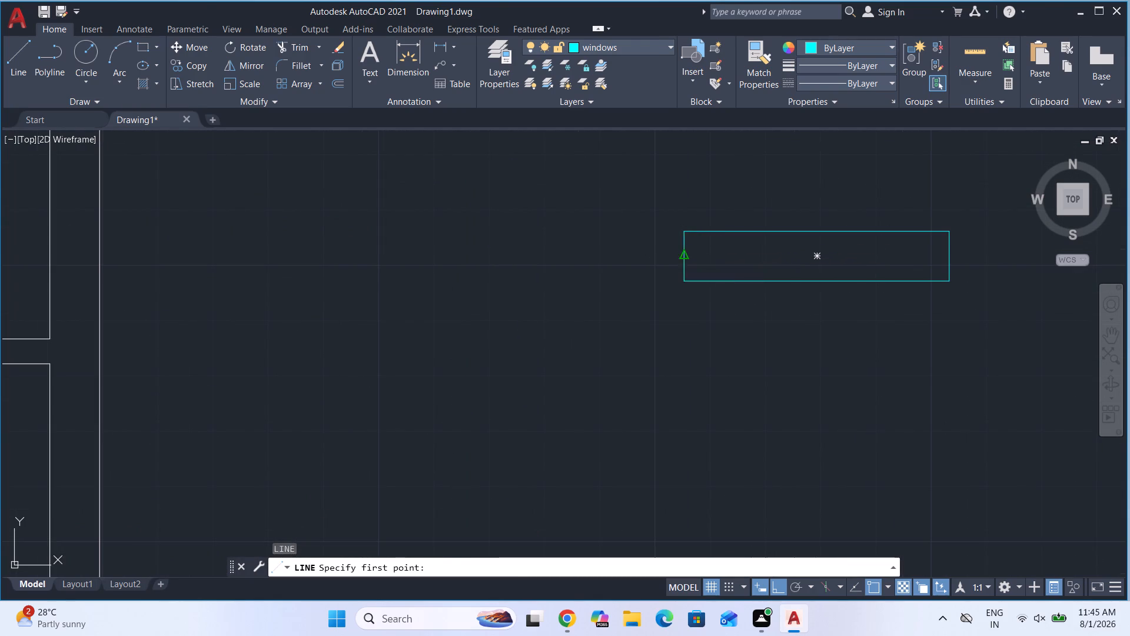
{"action": "left_click", "coordinate": [949, 256]}
{"action": "key", "text": "space"}
Offset the window rectangle's centre line by 1" to each side.
{"action": "key", "text": "o"}
{"action": "key", "text": "Return"}
{"action": "key", "text": "Return"}
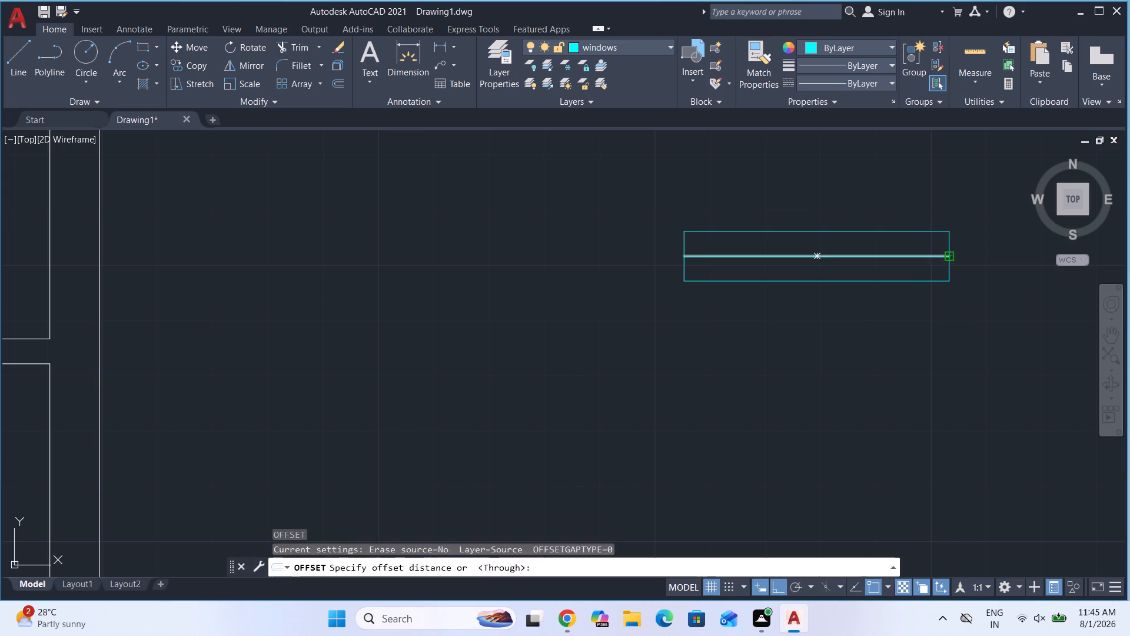
{"action": "left_click", "coordinate": [889, 255]}
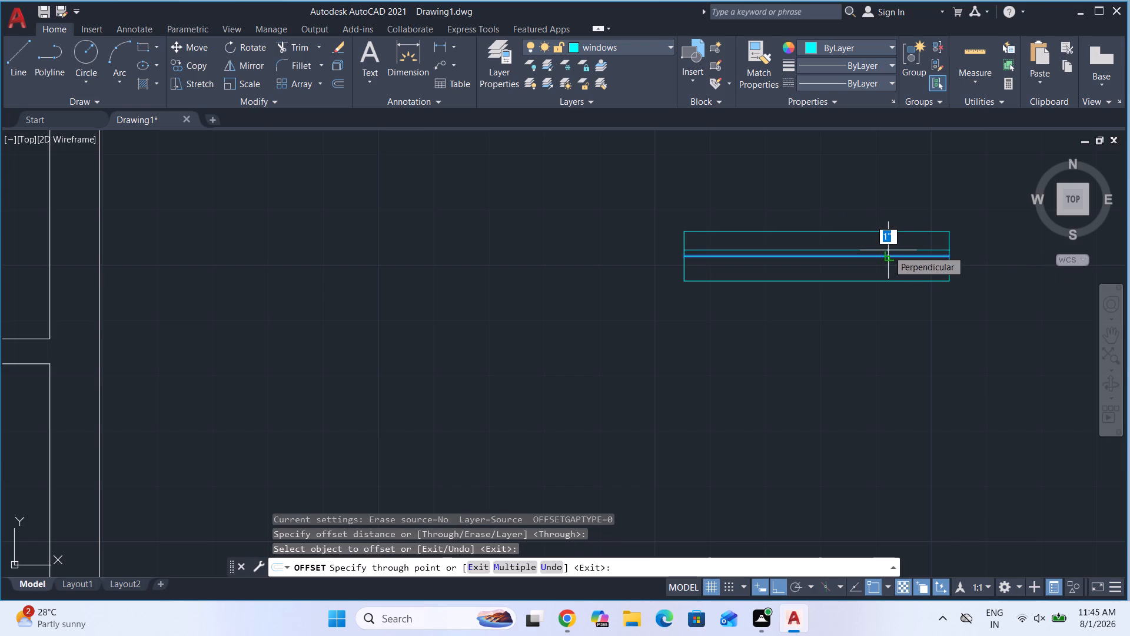
{"action": "left_click", "coordinate": [888, 250]}
{"action": "scroll", "coordinate": [866, 259], "scroll_direction": "up", "scroll_amount": 4}
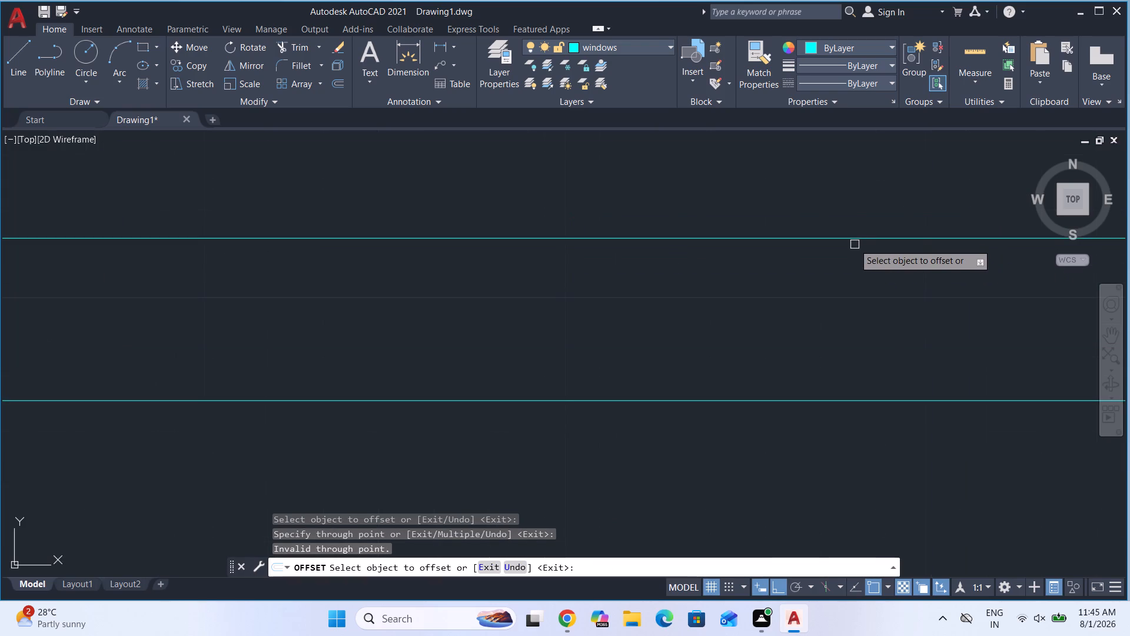
{"action": "left_click", "coordinate": [851, 238]}
{"action": "scroll", "coordinate": [837, 190], "scroll_direction": "down", "scroll_amount": 2}
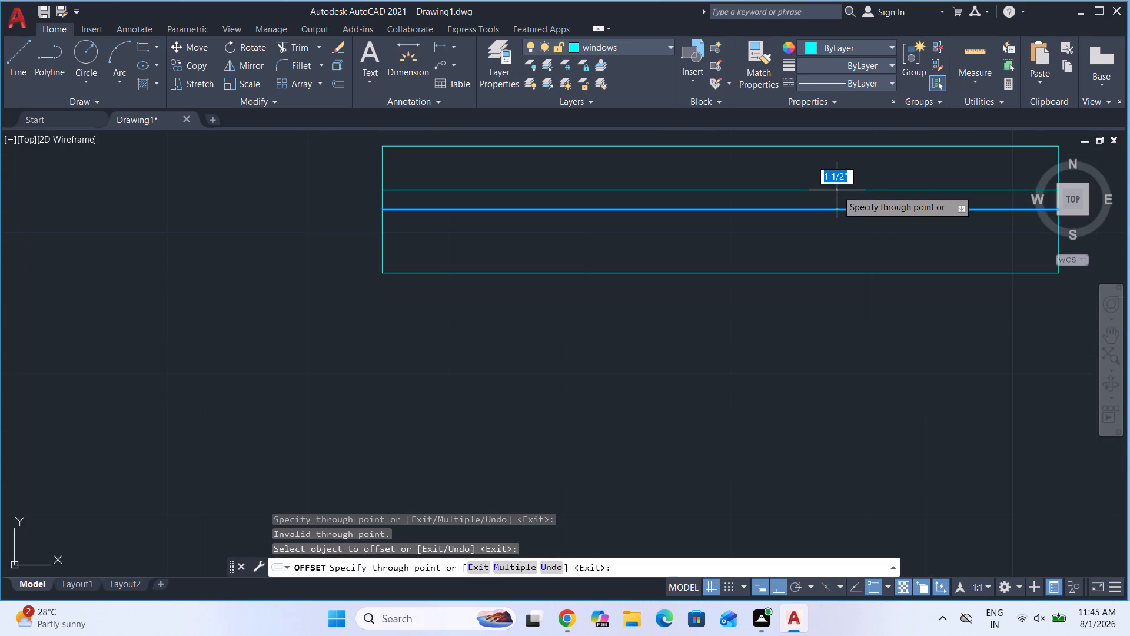
{"action": "key", "text": "1"}
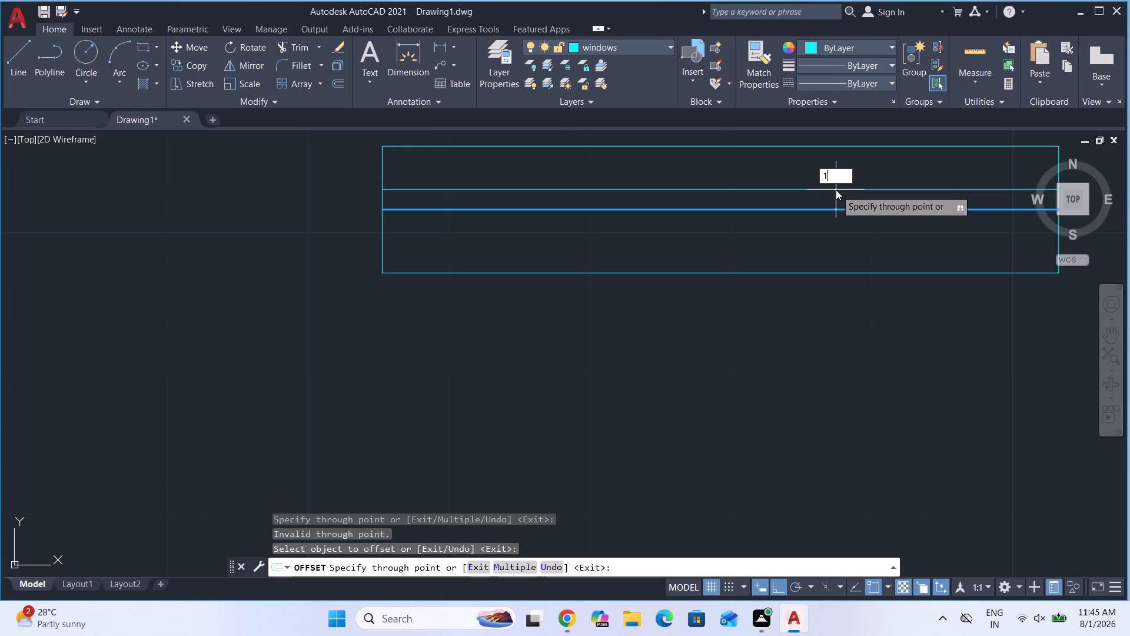
{"action": "key", "text": "shift+quotedbl"}
{"action": "key", "text": "Return"}
{"action": "left_click", "coordinate": [835, 208]}
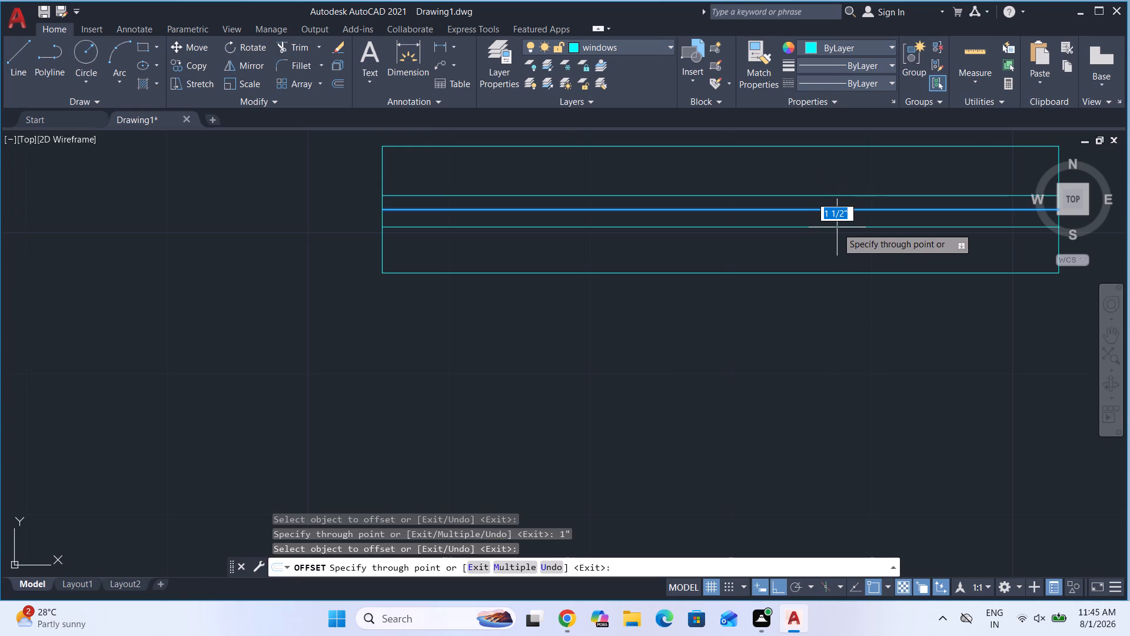
{"action": "type", "text": "1\""}
{"action": "key", "text": "Return"}
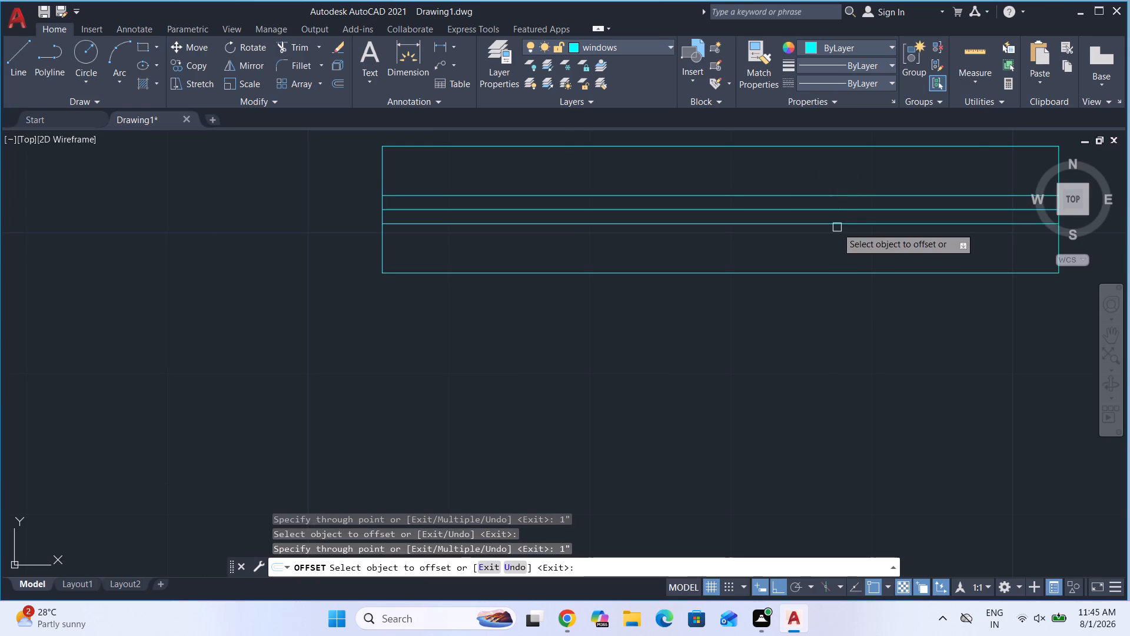
{"action": "key", "text": "Escape"}
Delete the original centre line of the window symbol, keeping the two offset lines.
{"action": "left_click", "coordinate": [816, 213]}
{"action": "key", "text": "Delete"}
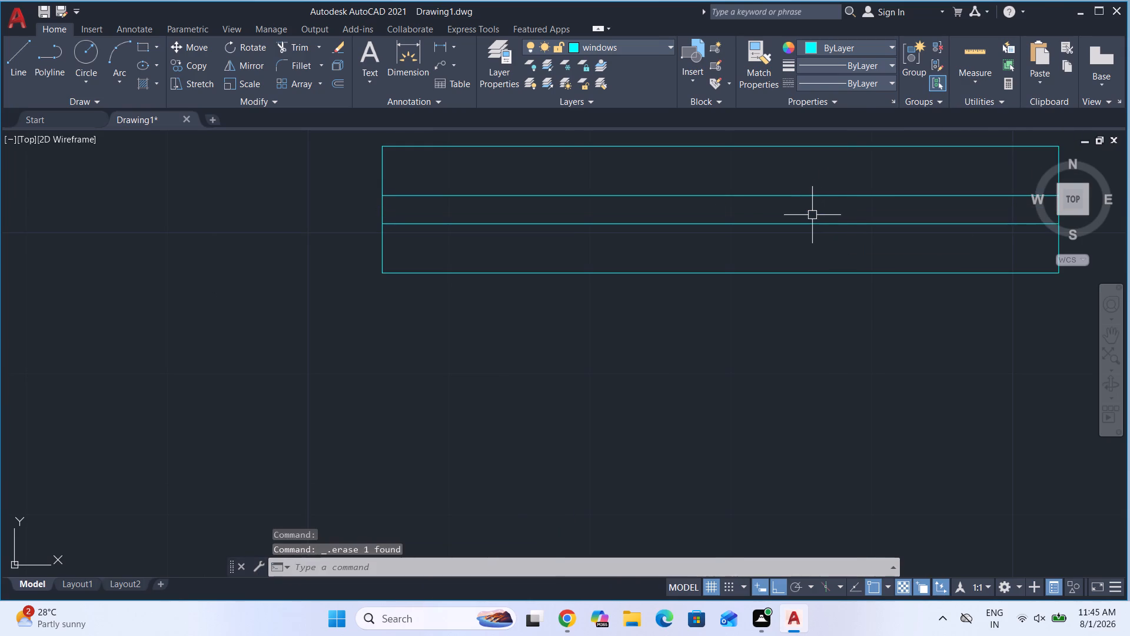
Copy the complete 4' window symbol straight down to a spot just below the original, outside the plan.
{"action": "scroll", "coordinate": [777, 242], "scroll_direction": "down", "scroll_amount": 4}
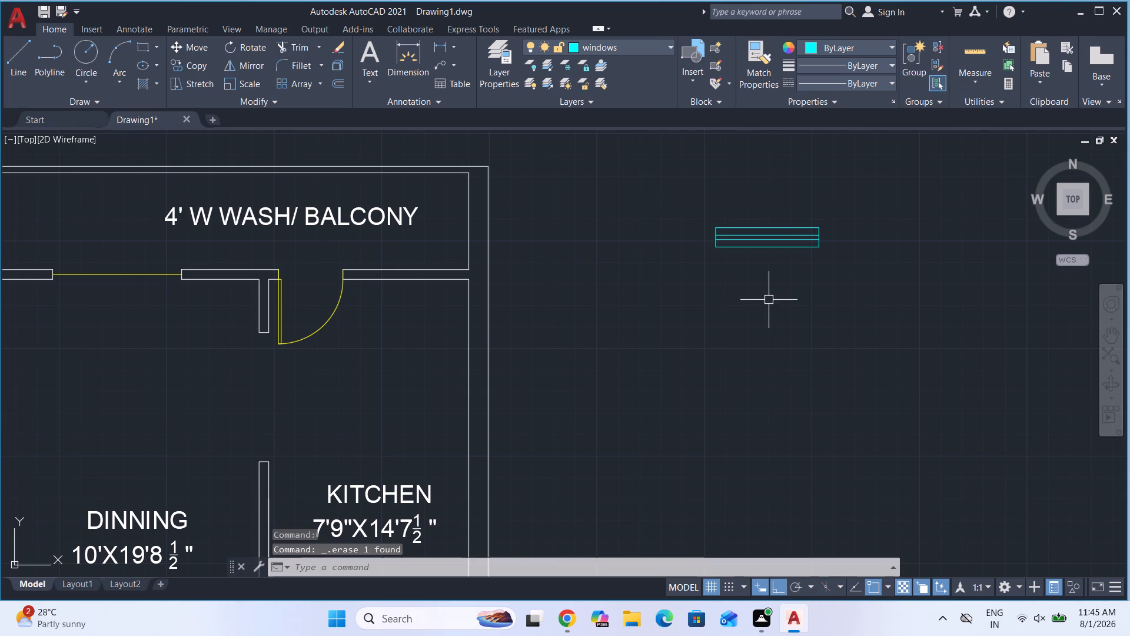
{"action": "left_click", "coordinate": [843, 274]}
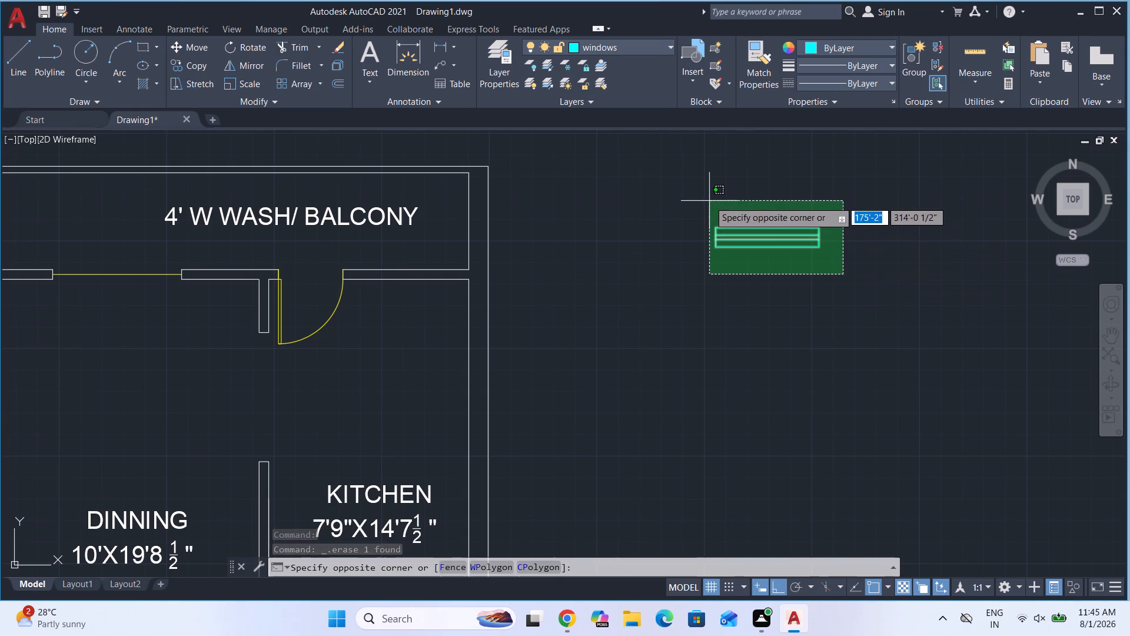
{"action": "left_click", "coordinate": [709, 201]}
{"action": "type", "text": "CO"}
{"action": "key", "text": "Return"}
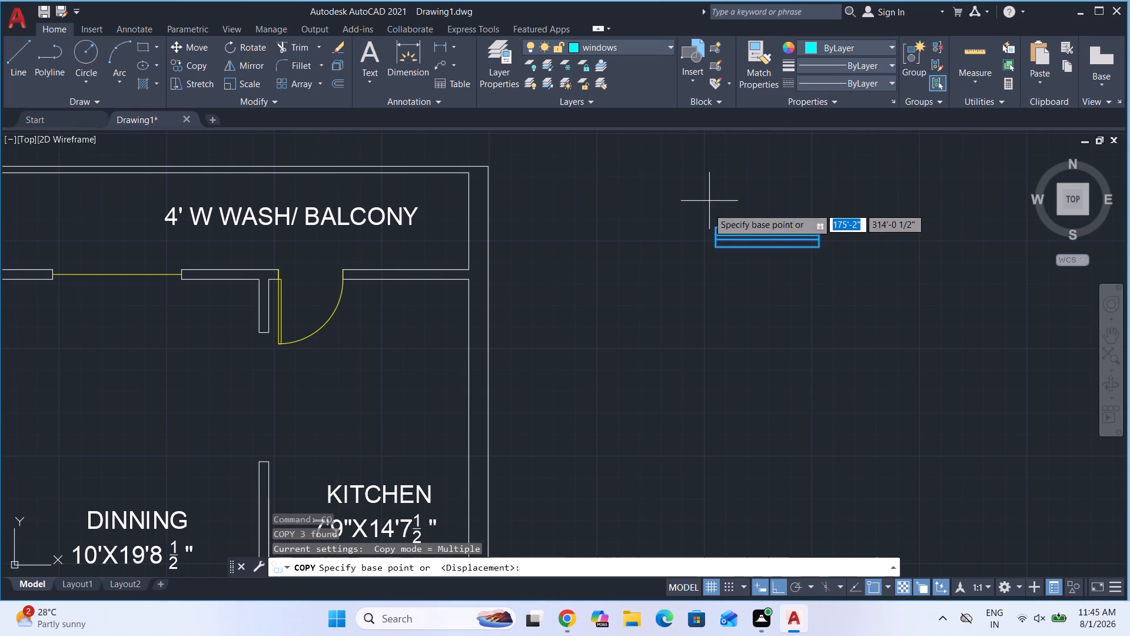
{"action": "scroll", "coordinate": [713, 250], "scroll_direction": "up", "scroll_amount": 2}
{"action": "left_click", "coordinate": [719, 237]}
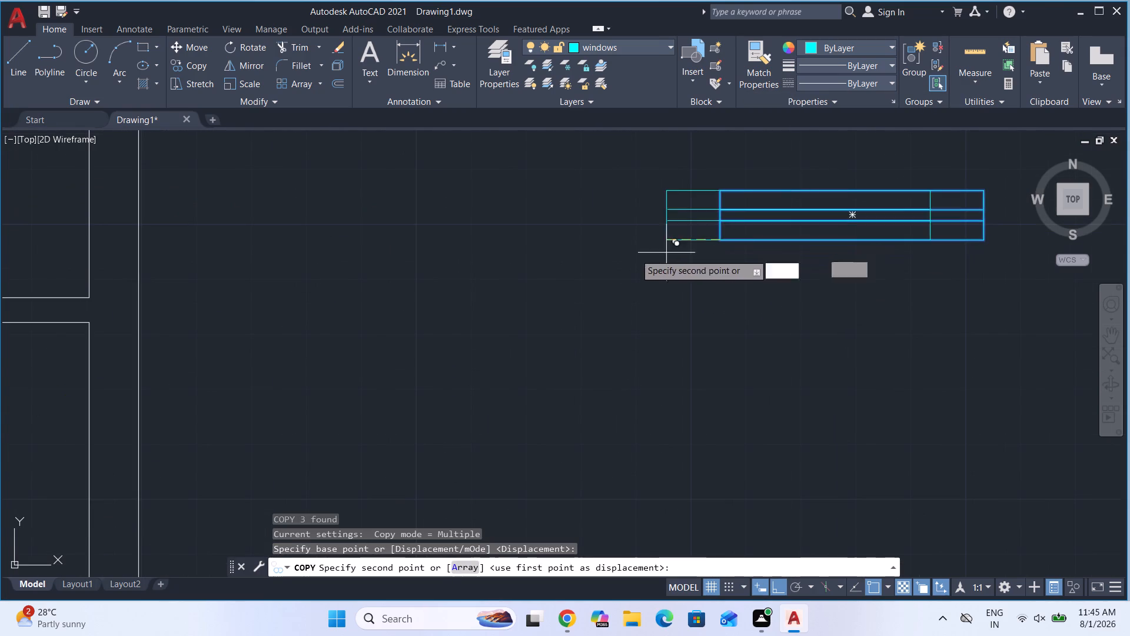
{"action": "scroll", "coordinate": [579, 235], "scroll_direction": "down", "scroll_amount": 4}
{"action": "left_click", "coordinate": [622, 289]}
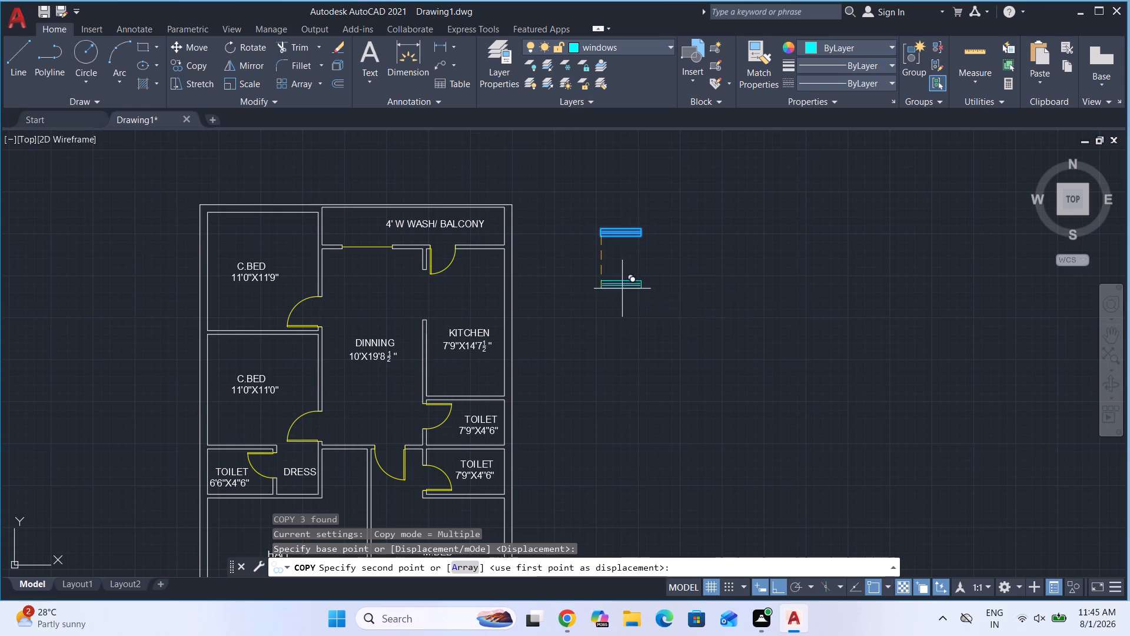
{"action": "key", "text": "Escape"}
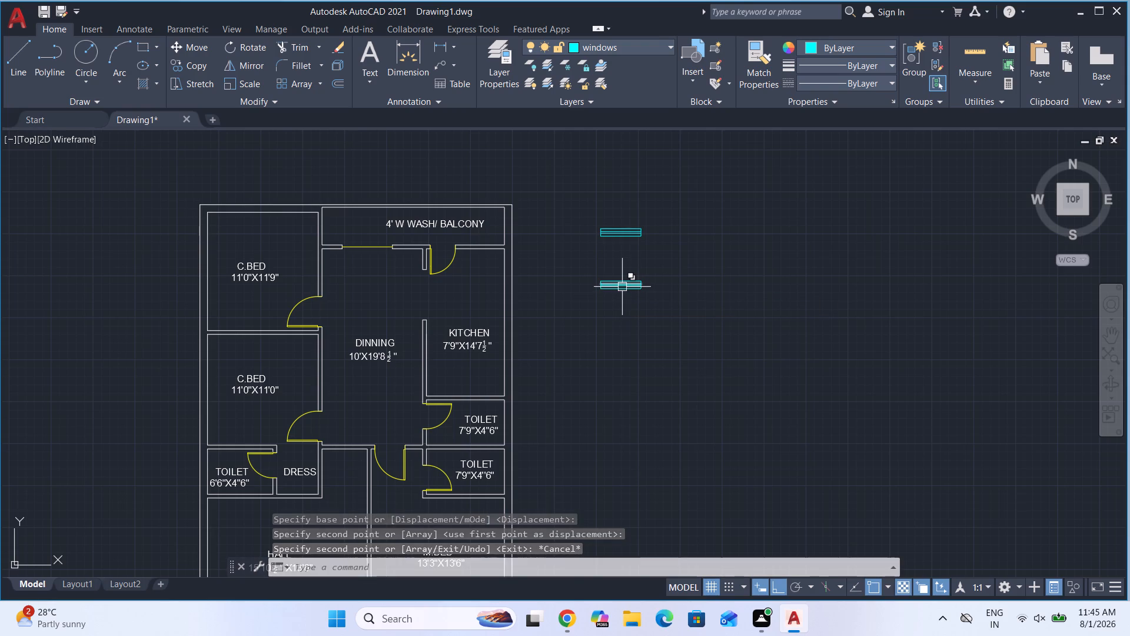
Scale the lower window copy by reference from its lower corner, using its full length as reference and 3' as the new length.
{"action": "scroll", "coordinate": [663, 297], "scroll_direction": "up", "scroll_amount": 1}
{"action": "scroll", "coordinate": [608, 272], "scroll_direction": "up", "scroll_amount": 2}
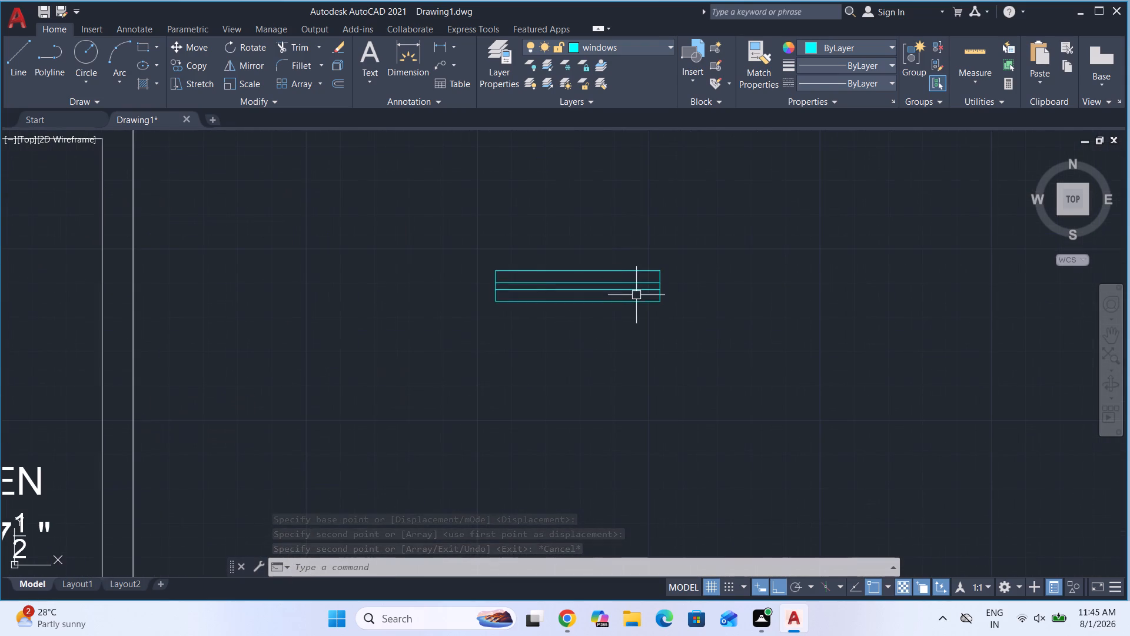
{"action": "left_click", "coordinate": [671, 328]}
{"action": "left_click", "coordinate": [462, 226]}
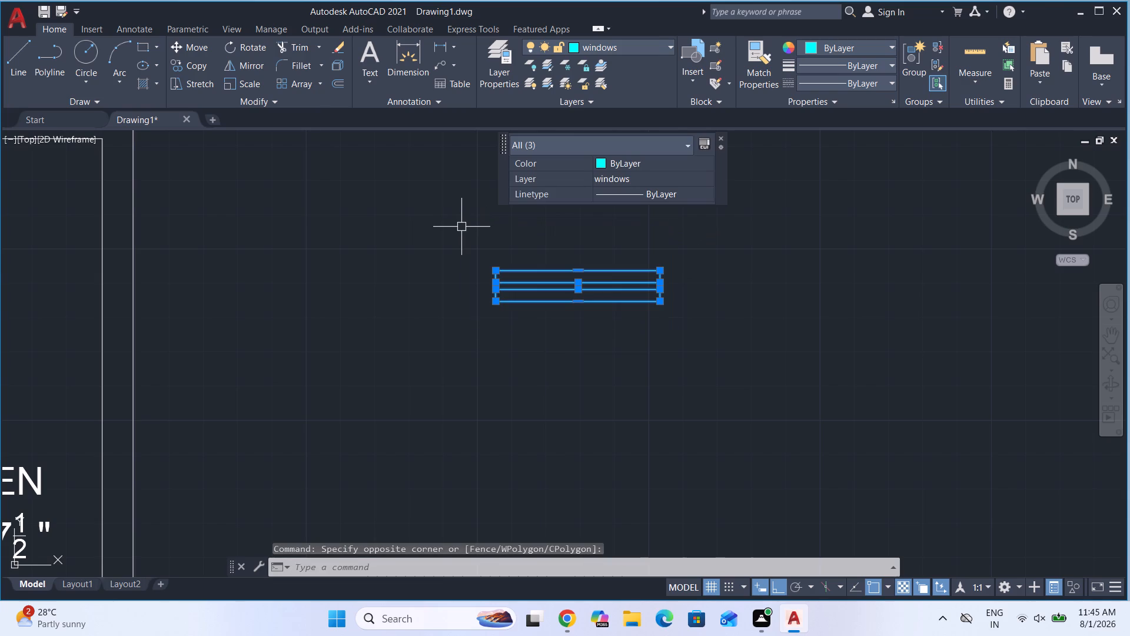
{"action": "type", "text": "SC"}
{"action": "key", "text": "Return"}
{"action": "left_click", "coordinate": [496, 304]}
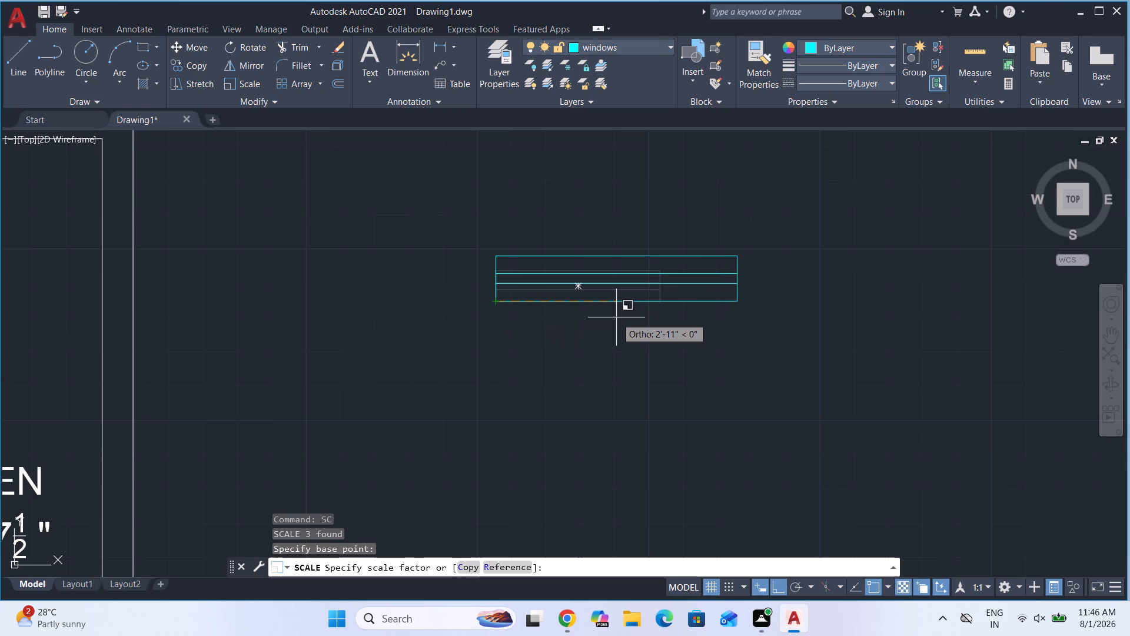
{"action": "key", "text": "r"}
{"action": "key", "text": "Return"}
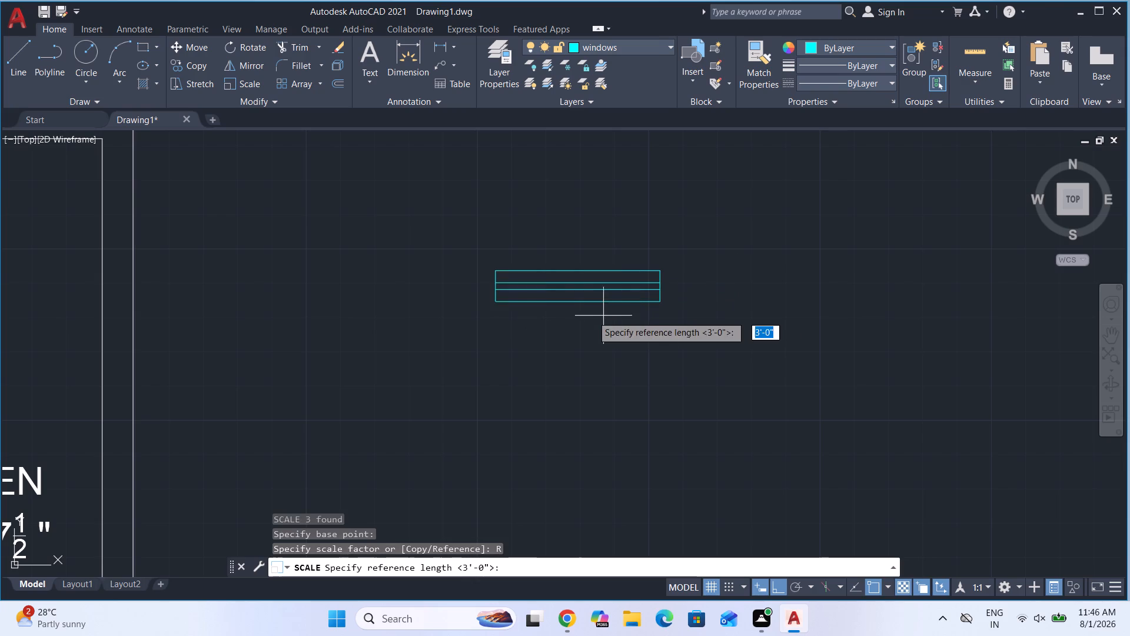
{"action": "left_click", "coordinate": [491, 302]}
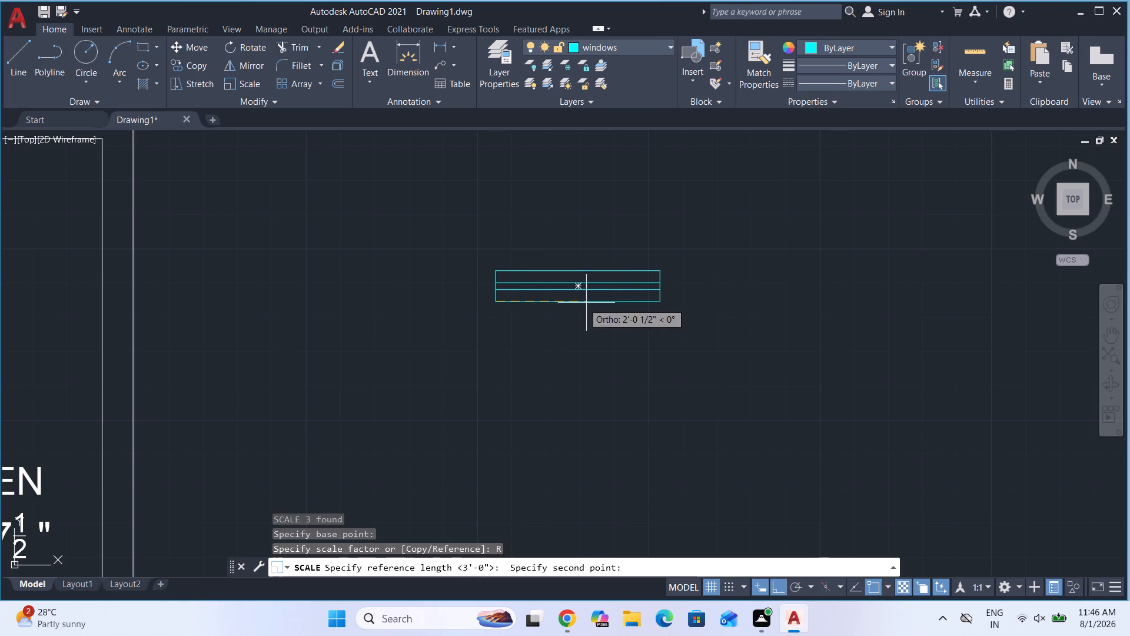
{"action": "left_click", "coordinate": [661, 303]}
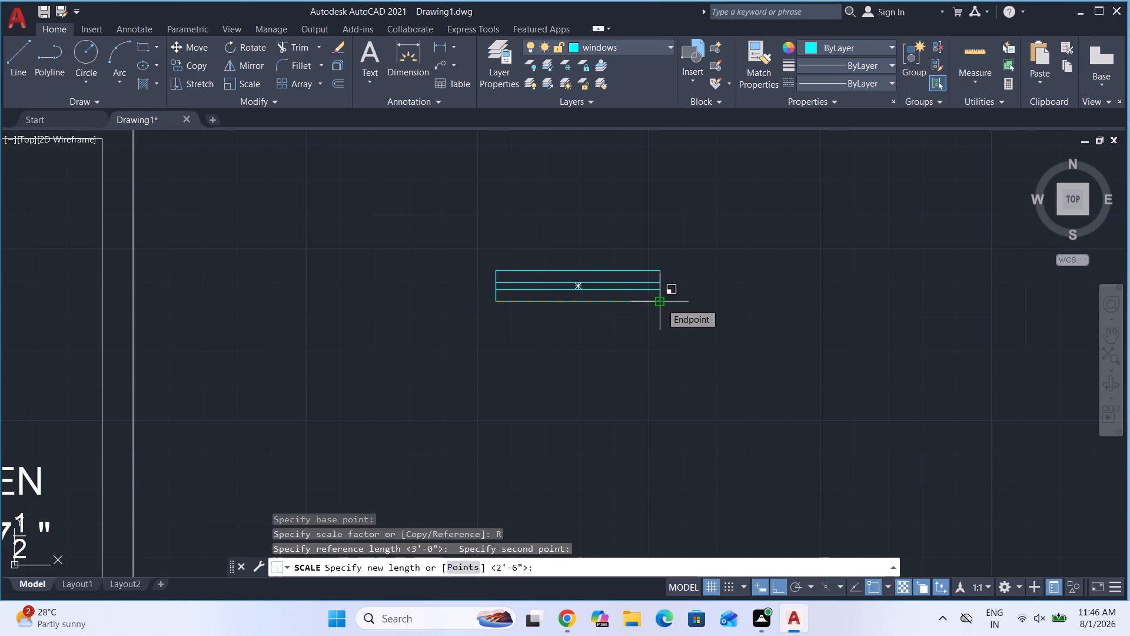
{"action": "key", "text": "3"}
{"action": "key", "text": "apostrophe"}
{"action": "key", "text": "Return"}
{"action": "key", "text": "Escape"}
Group the rectangle and two inner lines of the 4' window symbol.
{"action": "scroll", "coordinate": [574, 312], "scroll_direction": "down", "scroll_amount": 3}
{"action": "scroll", "coordinate": [576, 257], "scroll_direction": "up", "scroll_amount": 3}
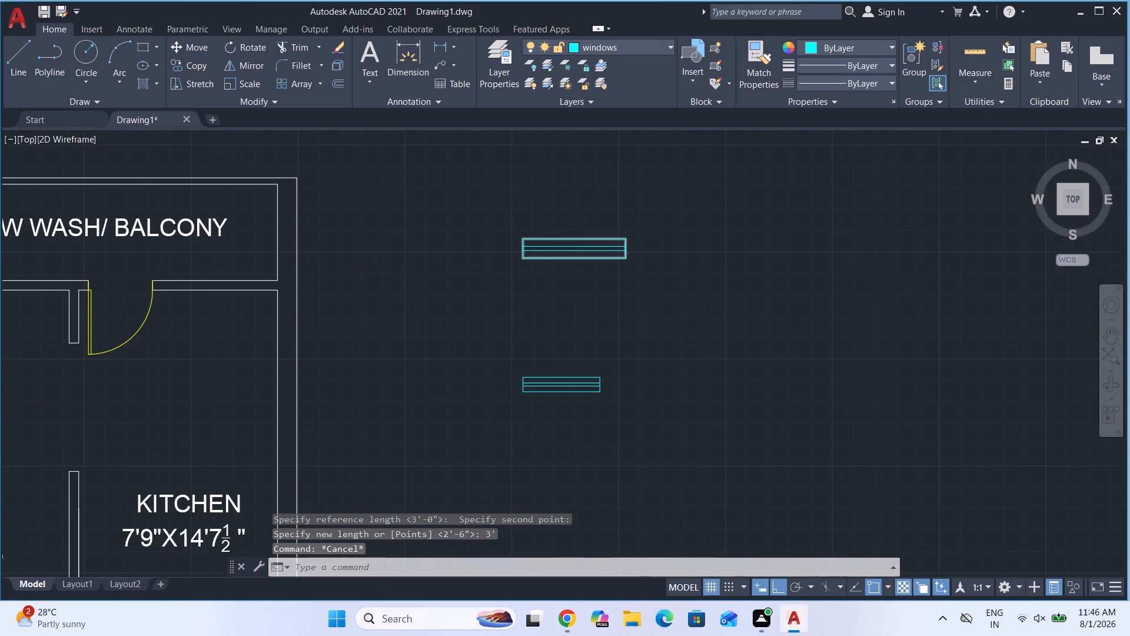
{"action": "scroll", "coordinate": [574, 257], "scroll_direction": "up", "scroll_amount": 1}
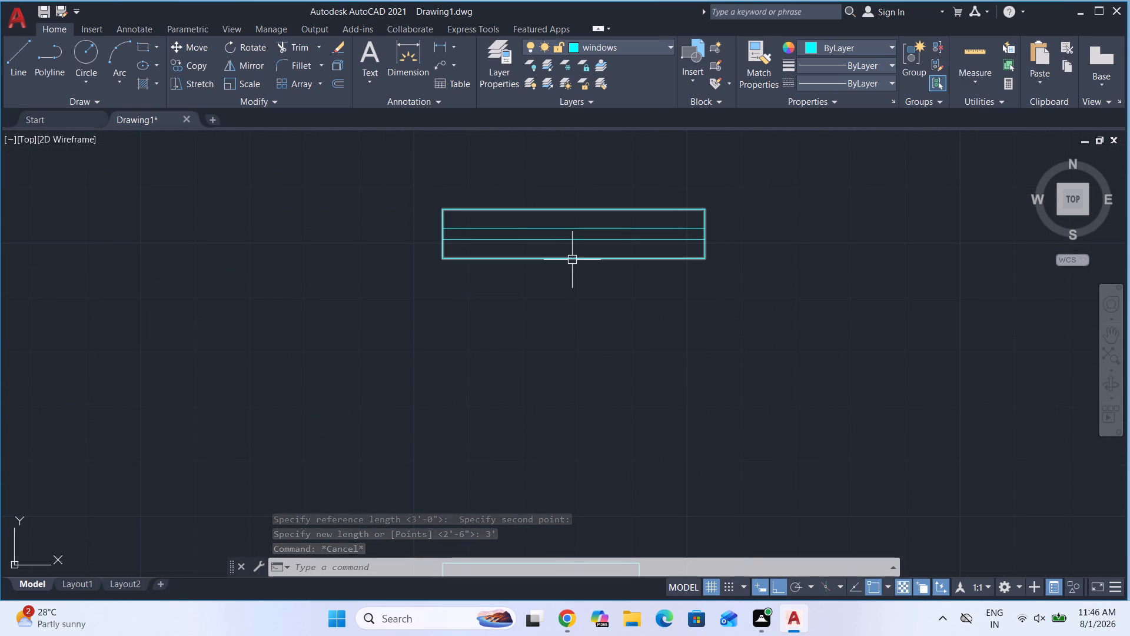
{"action": "left_click", "coordinate": [726, 299]}
{"action": "left_click", "coordinate": [532, 187]}
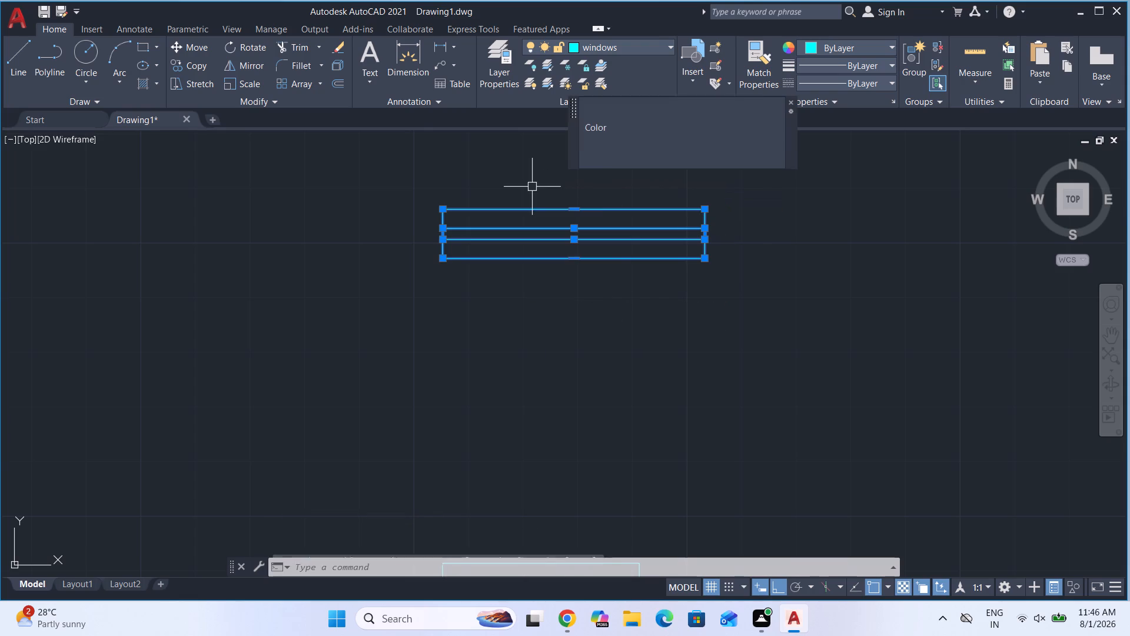
{"action": "scroll", "coordinate": [477, 238], "scroll_direction": "down", "scroll_amount": 1}
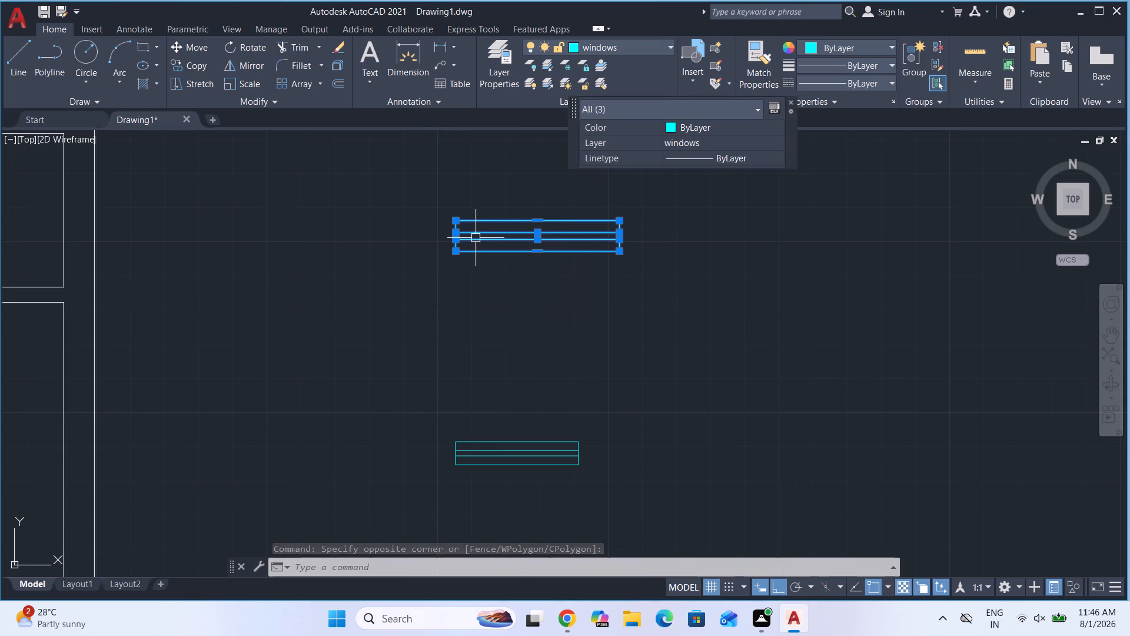
{"action": "key", "text": "g"}
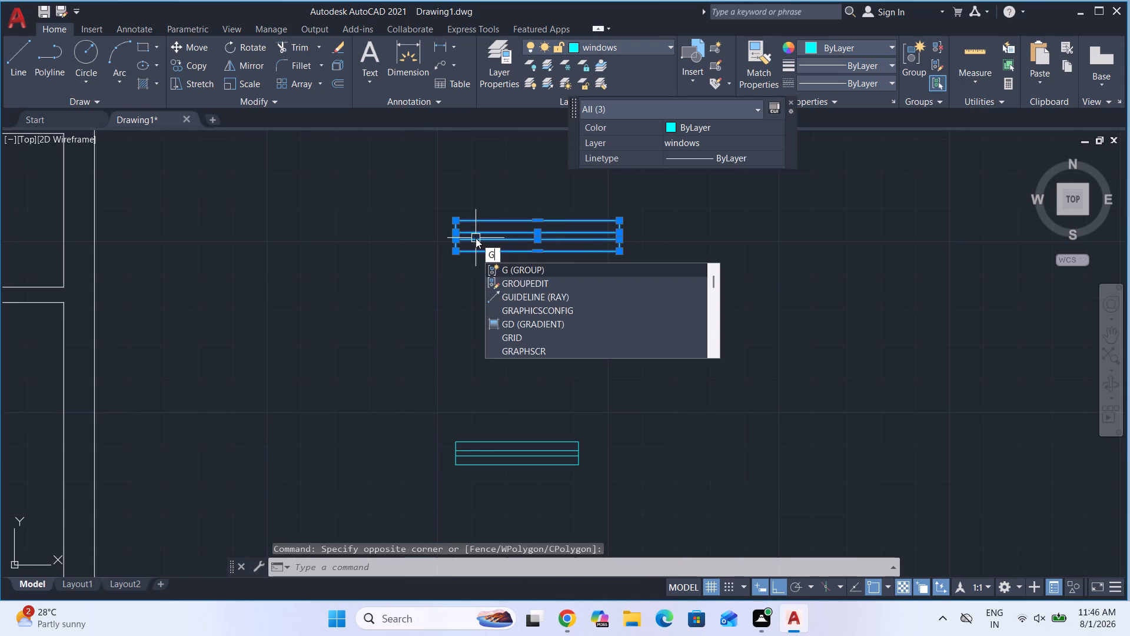
{"action": "key", "text": "Return"}
Group the rectangle and two inner lines of the 3' window symbol.
{"action": "scroll", "coordinate": [506, 357], "scroll_direction": "down", "scroll_amount": 1}
{"action": "scroll", "coordinate": [543, 438], "scroll_direction": "up", "scroll_amount": 1}
{"action": "left_click", "coordinate": [579, 431]}
{"action": "left_click", "coordinate": [481, 377]}
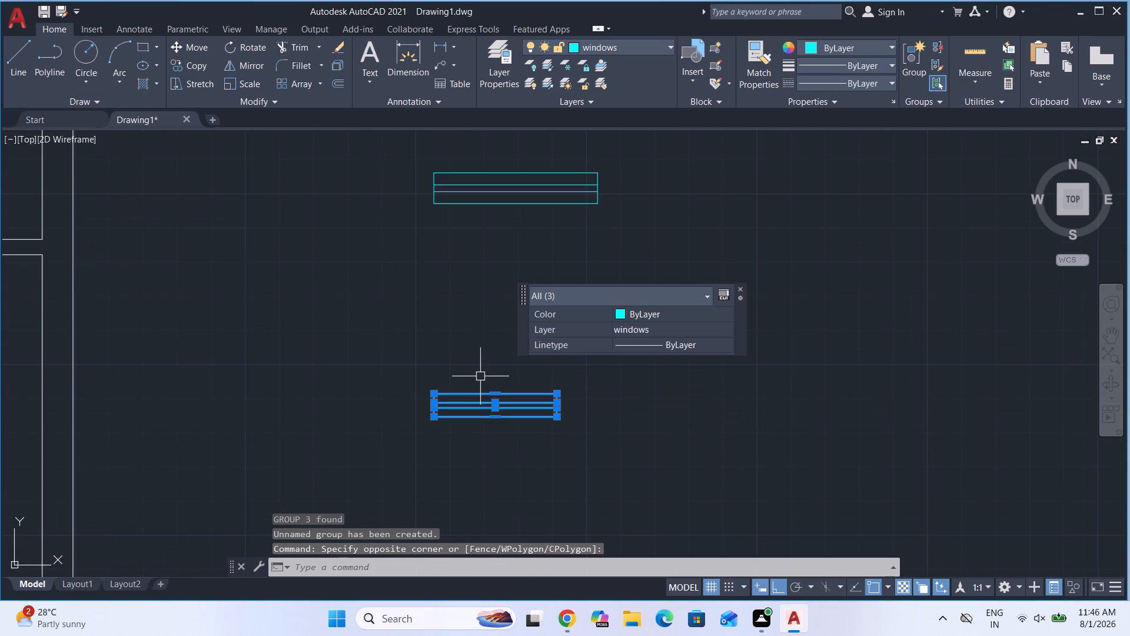
{"action": "key", "text": "g"}
{"action": "key", "text": "Return"}
Copy the grouped 4' window horizontally about 5'-10" away from the plan, beside the original.
{"action": "scroll", "coordinate": [481, 384], "scroll_direction": "down", "scroll_amount": 2}
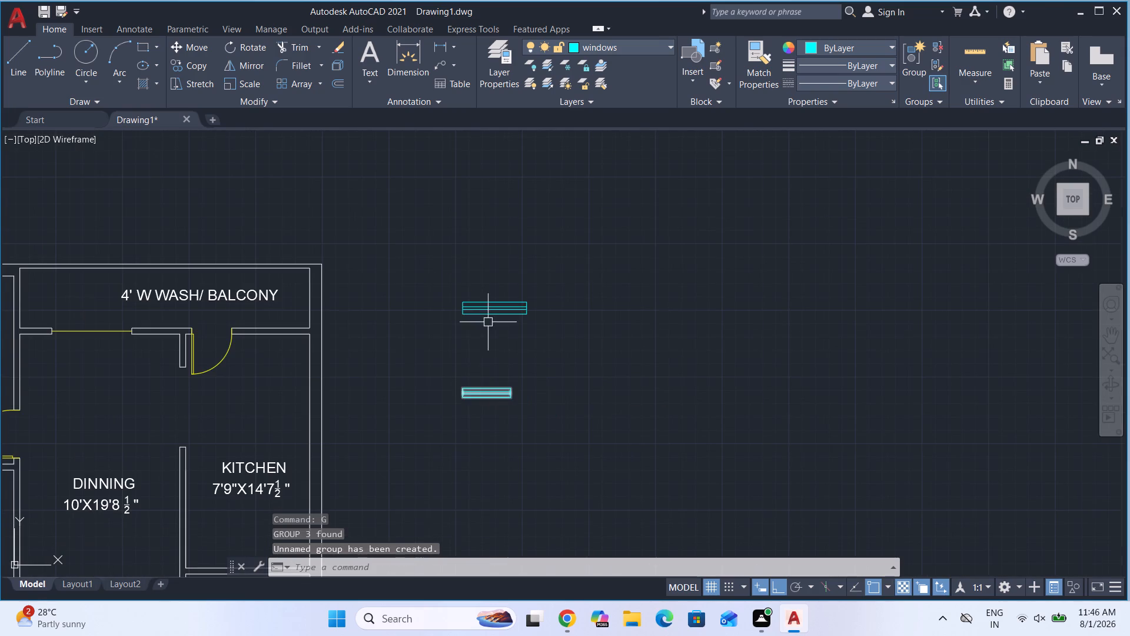
{"action": "scroll", "coordinate": [487, 309], "scroll_direction": "up", "scroll_amount": 2}
{"action": "left_click", "coordinate": [520, 315]}
{"action": "left_click", "coordinate": [483, 303]}
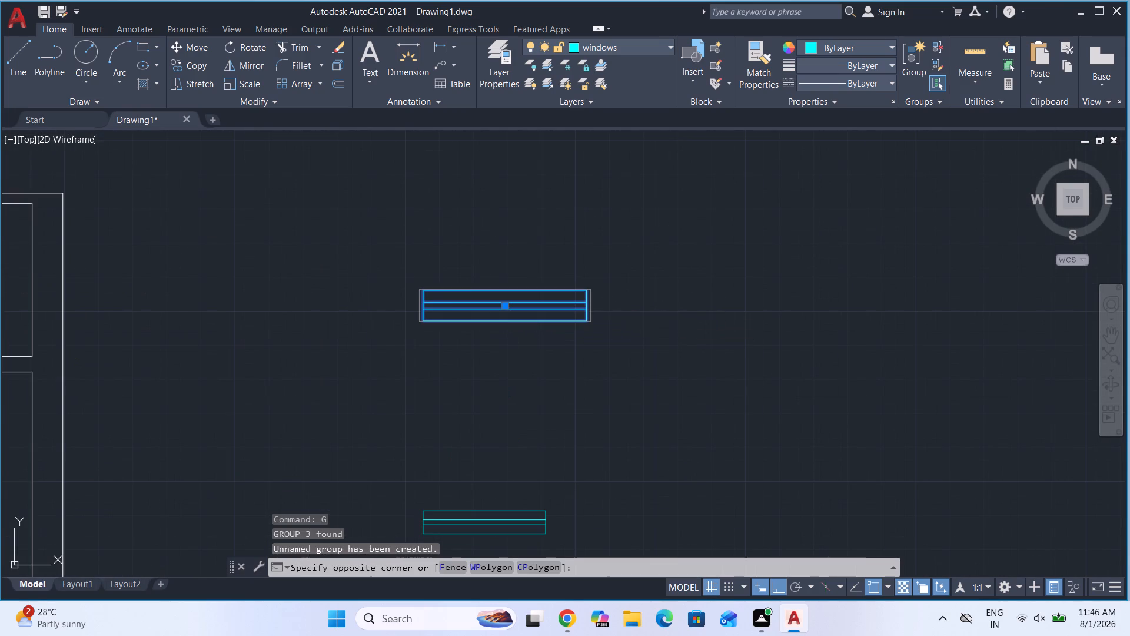
{"action": "left_click", "coordinate": [613, 352]}
{"action": "left_click", "coordinate": [442, 265]}
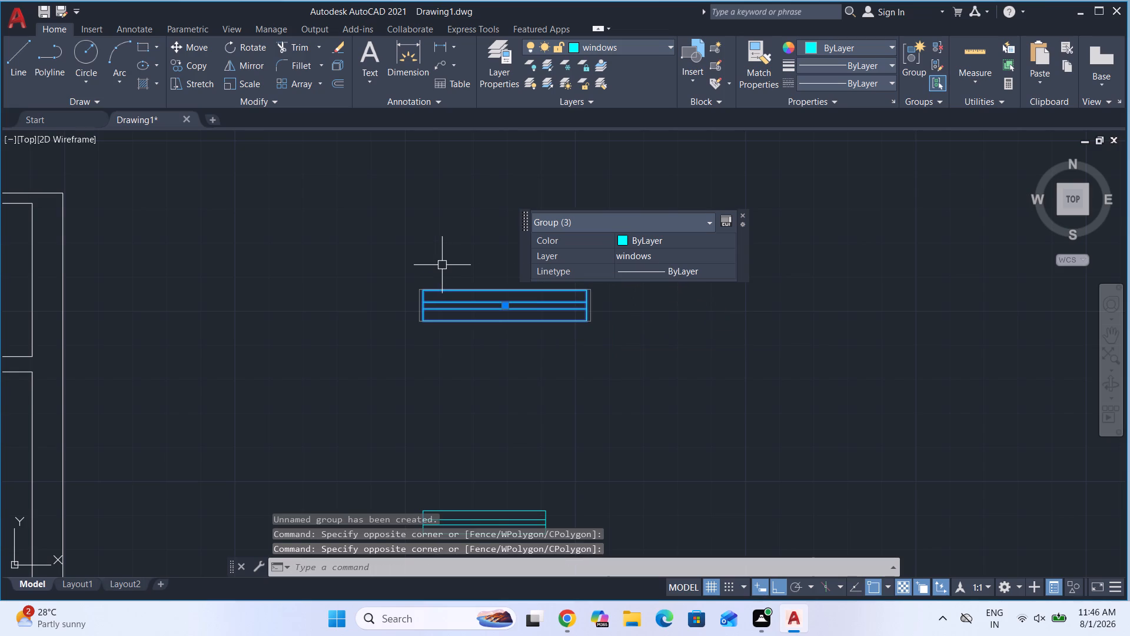
{"action": "key", "text": "c"}
{"action": "key", "text": "o"}
{"action": "key", "text": "Return"}
{"action": "left_click", "coordinate": [466, 307]}
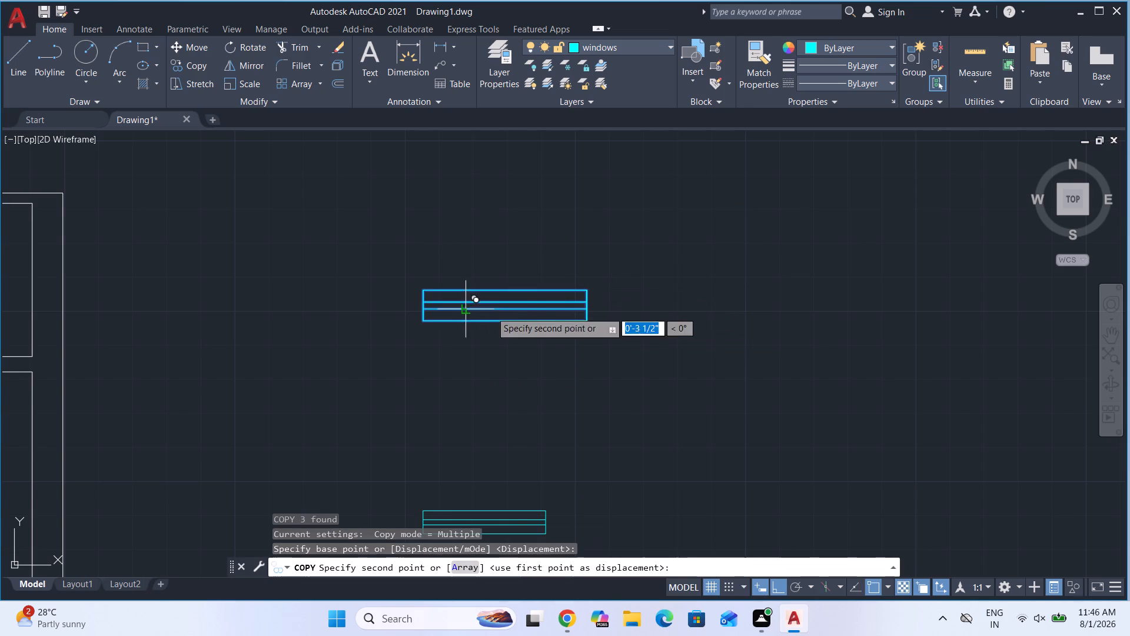
{"action": "left_click", "coordinate": [704, 332]}
{"action": "key", "text": "Escape"}
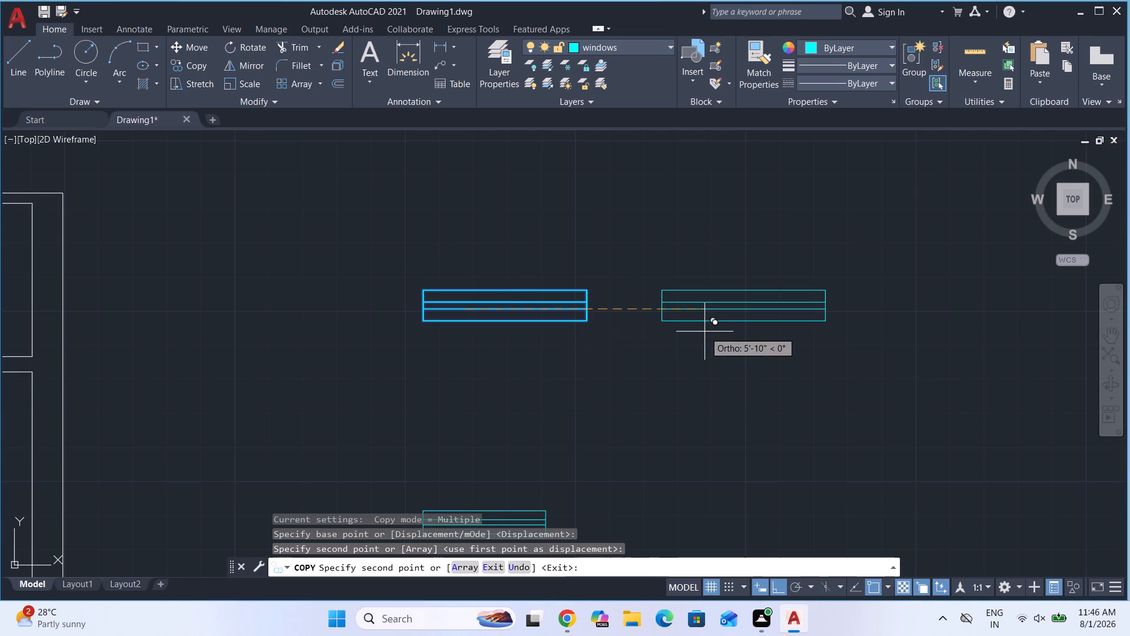
Copy the grouped 3' window horizontally away from the plan, placing the duplicate beside the original.
{"action": "scroll", "coordinate": [521, 284], "scroll_direction": "down", "scroll_amount": 3}
{"action": "scroll", "coordinate": [508, 349], "scroll_direction": "up", "scroll_amount": 2}
{"action": "left_click", "coordinate": [560, 363]}
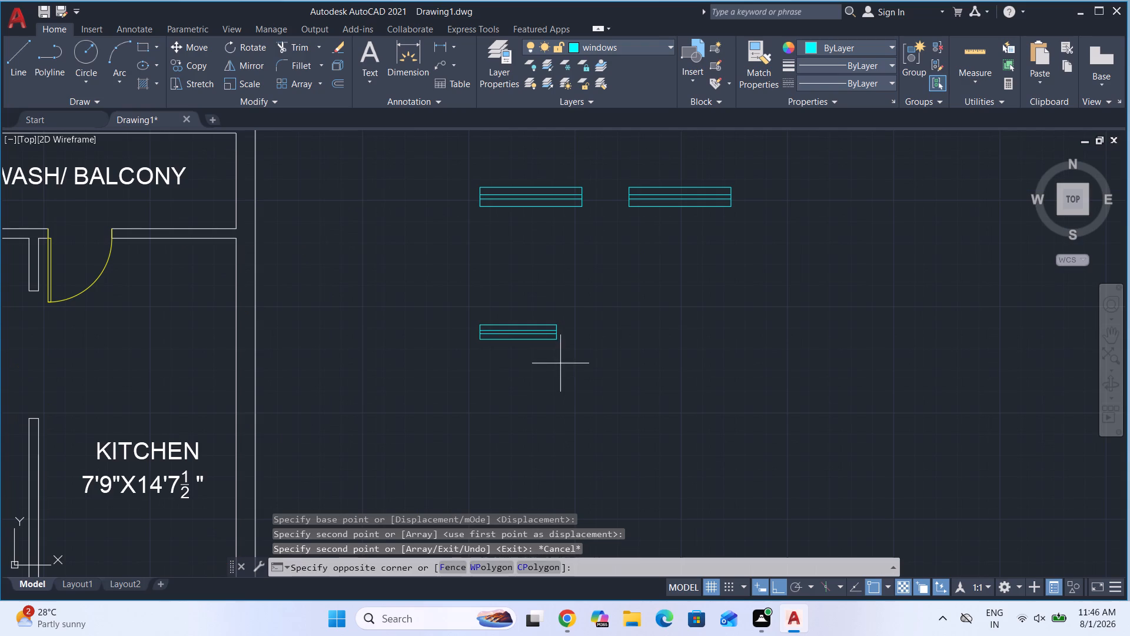
{"action": "left_click", "coordinate": [508, 317]}
{"action": "type", "text": "CO"}
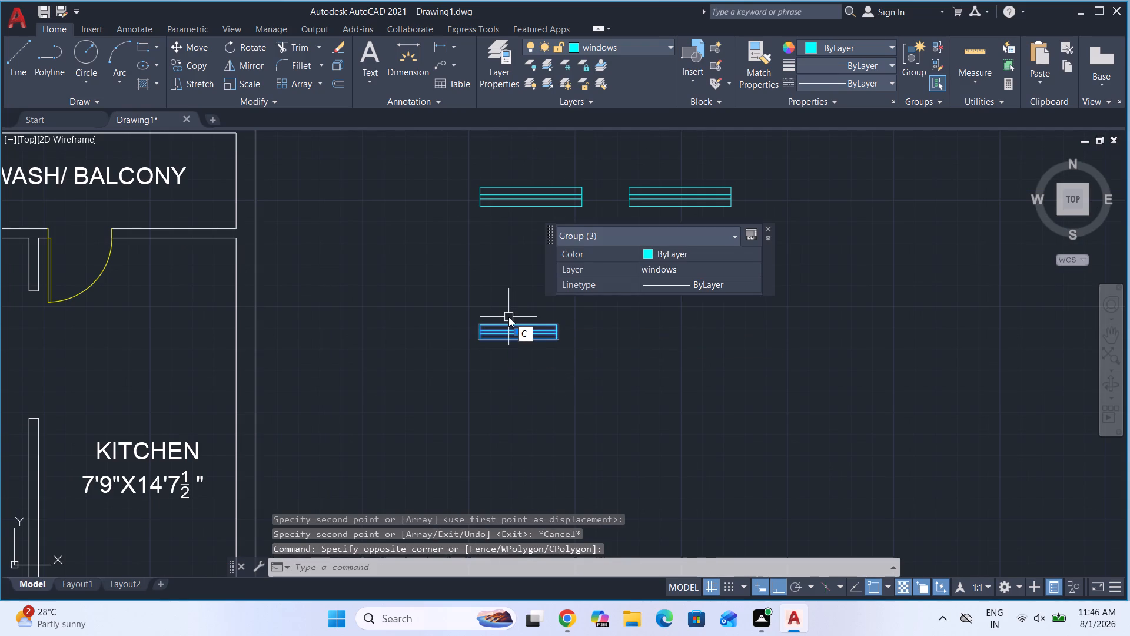
{"action": "key", "text": "Return"}
{"action": "left_click", "coordinate": [520, 334]}
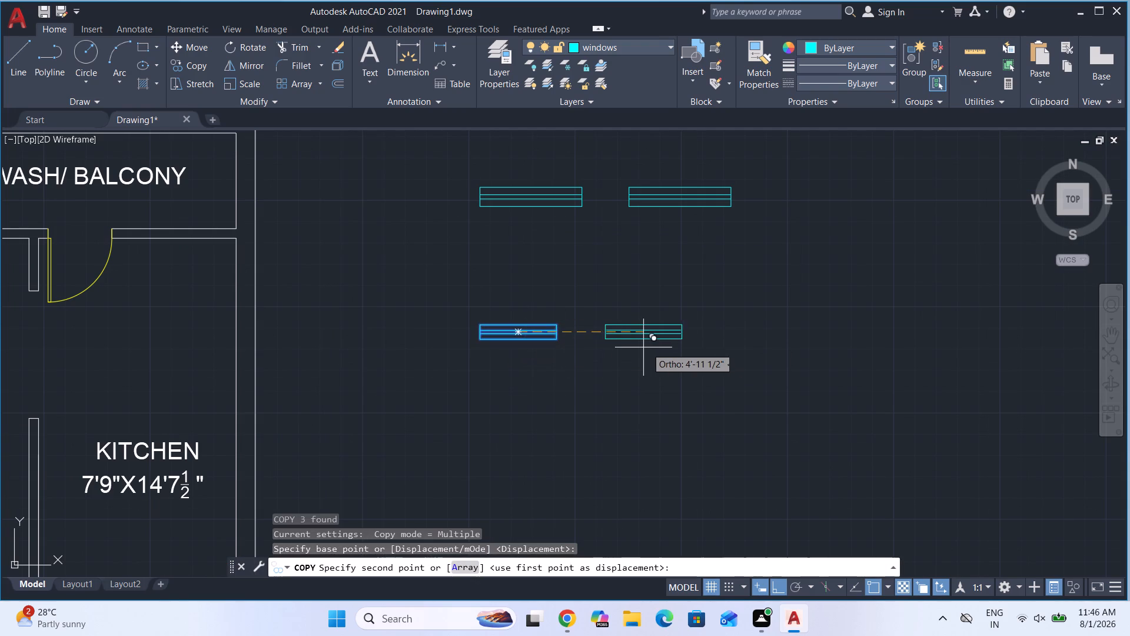
{"action": "left_click", "coordinate": [660, 347]}
{"action": "key", "text": "Escape"}
Rotate the duplicate 4' window group by 90° about its centre so it stands vertical.
{"action": "scroll", "coordinate": [590, 268], "scroll_direction": "down", "scroll_amount": 1}
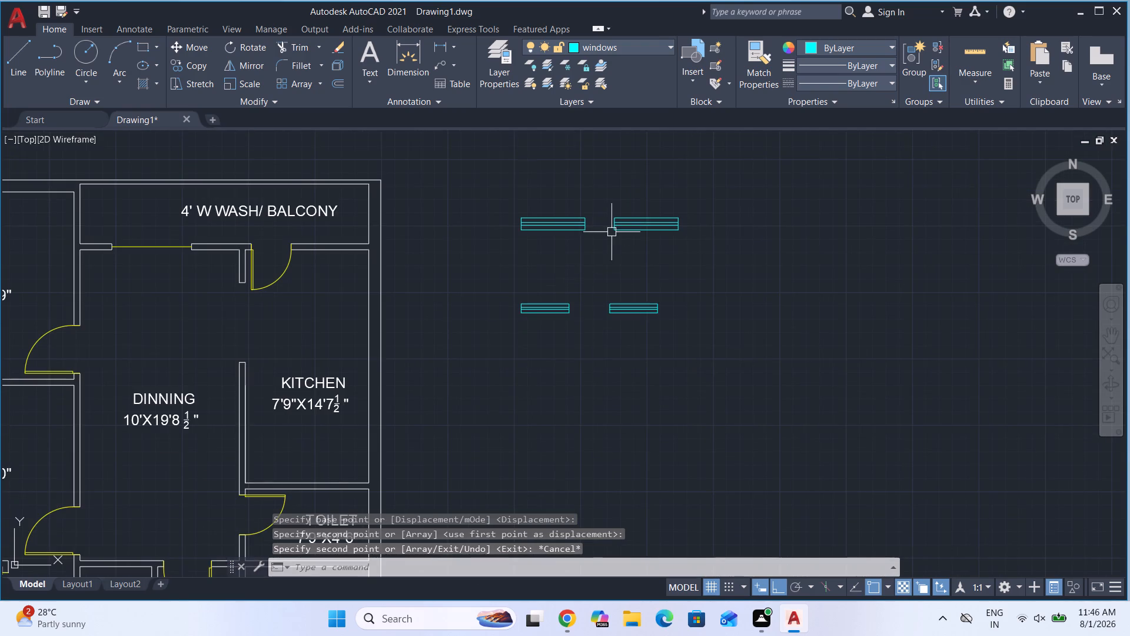
{"action": "scroll", "coordinate": [639, 212], "scroll_direction": "up", "scroll_amount": 2}
{"action": "left_click", "coordinate": [656, 235]}
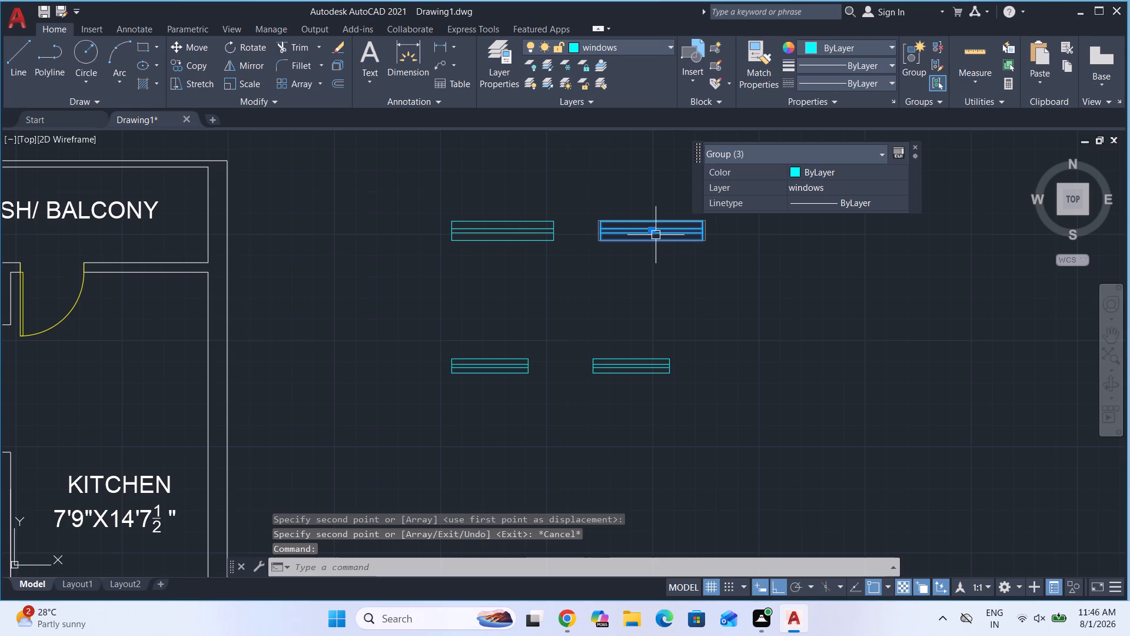
{"action": "type", "text": "RO"}
{"action": "key", "text": "Return"}
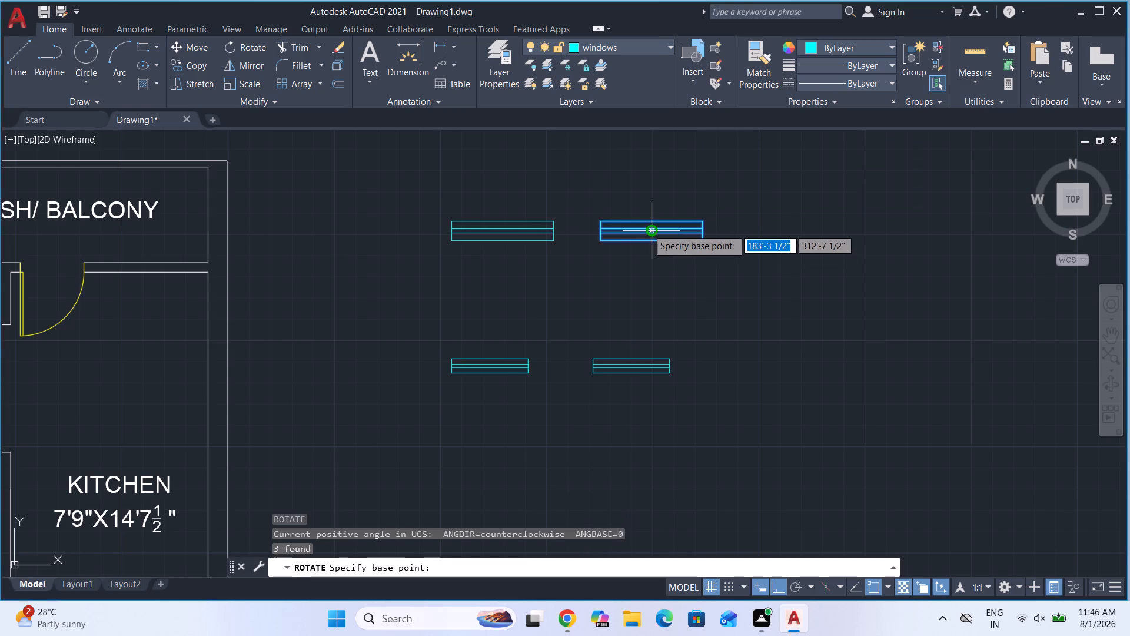
{"action": "left_click", "coordinate": [647, 228]}
{"action": "left_click", "coordinate": [641, 201]}
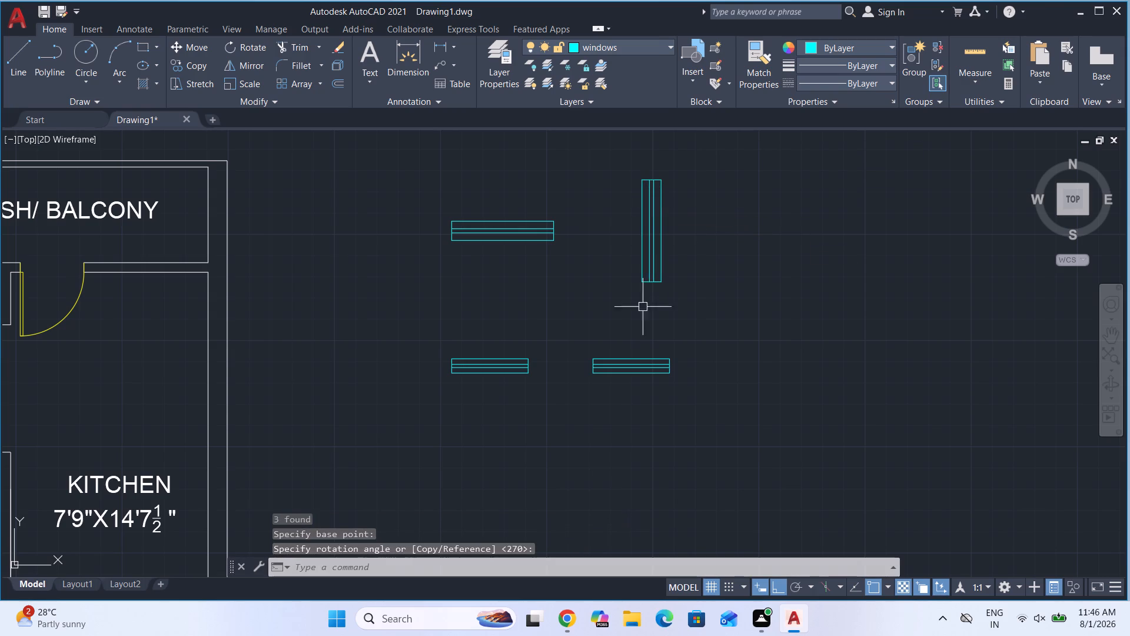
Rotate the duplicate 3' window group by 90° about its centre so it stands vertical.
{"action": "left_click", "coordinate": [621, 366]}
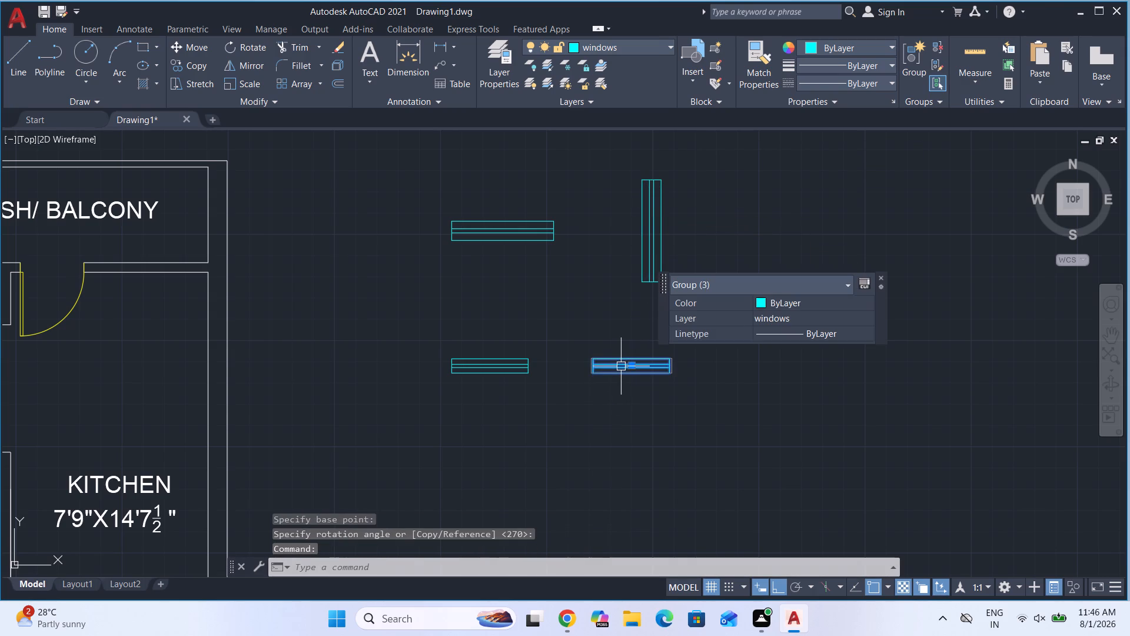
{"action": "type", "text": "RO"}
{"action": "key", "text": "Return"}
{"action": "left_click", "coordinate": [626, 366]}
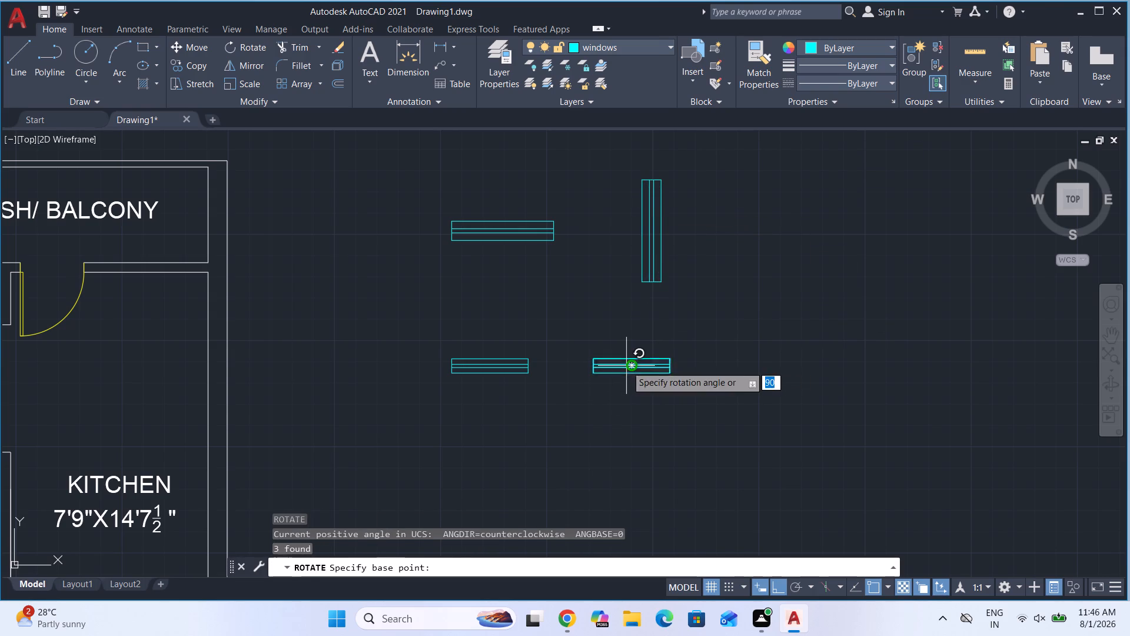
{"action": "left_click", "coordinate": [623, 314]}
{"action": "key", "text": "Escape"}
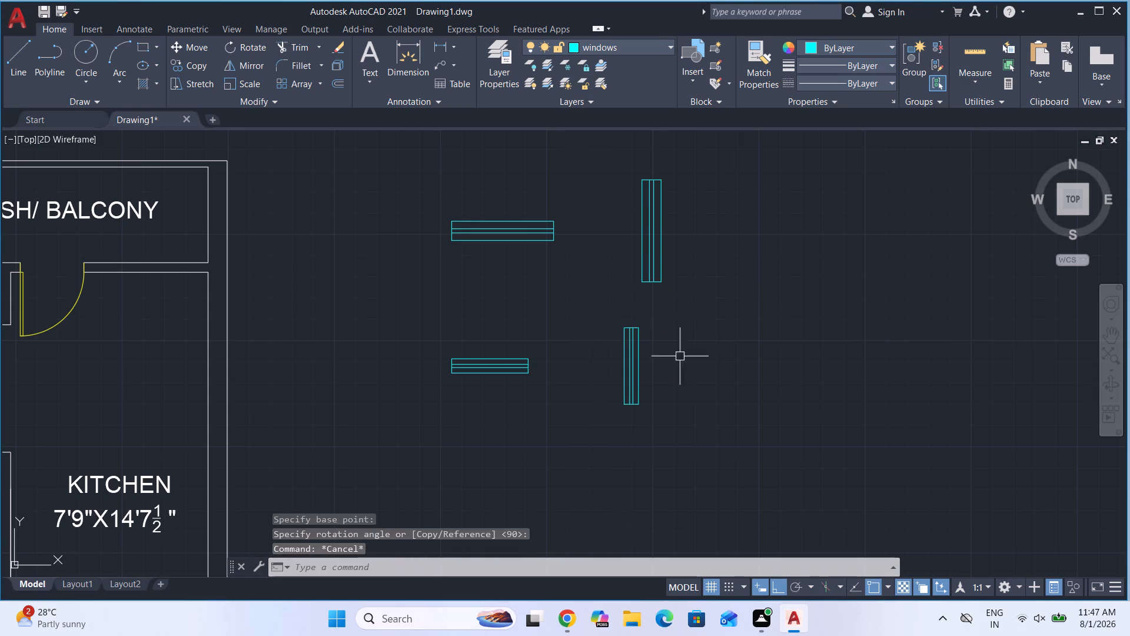
Check the thickness of the horizontal 3' window symbol with a linear dimension, without placing the dimension.
{"action": "scroll", "coordinate": [696, 375], "scroll_direction": "down", "scroll_amount": 2}
{"action": "scroll", "coordinate": [699, 280], "scroll_direction": "down", "scroll_amount": 1}
{"action": "scroll", "coordinate": [685, 334], "scroll_direction": "up", "scroll_amount": 4}
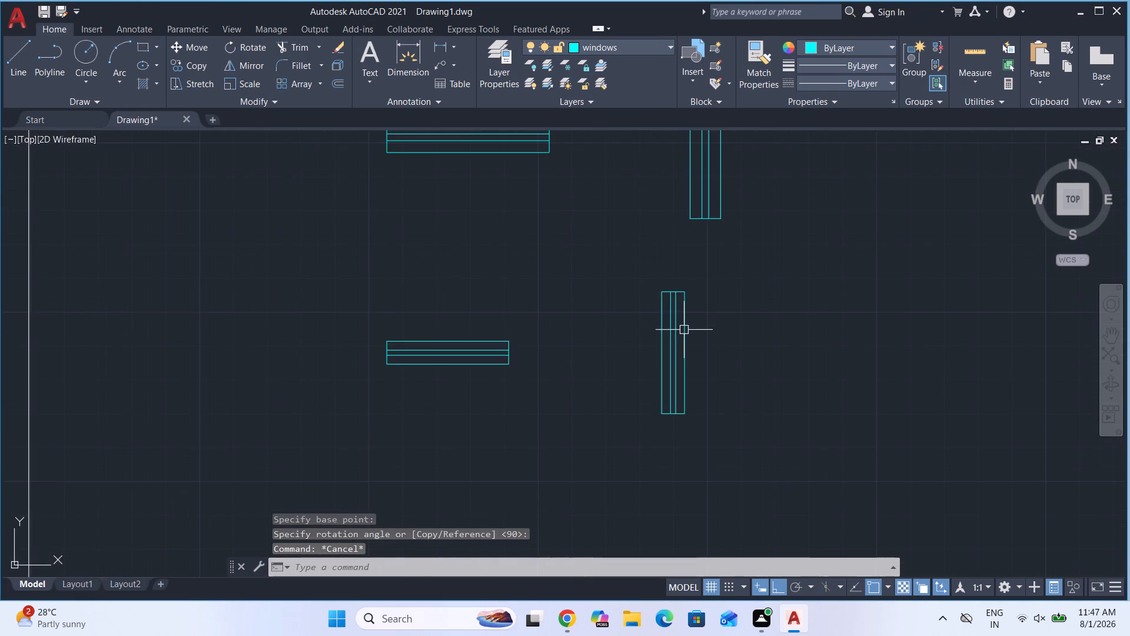
{"action": "scroll", "coordinate": [681, 346], "scroll_direction": "down", "scroll_amount": 2}
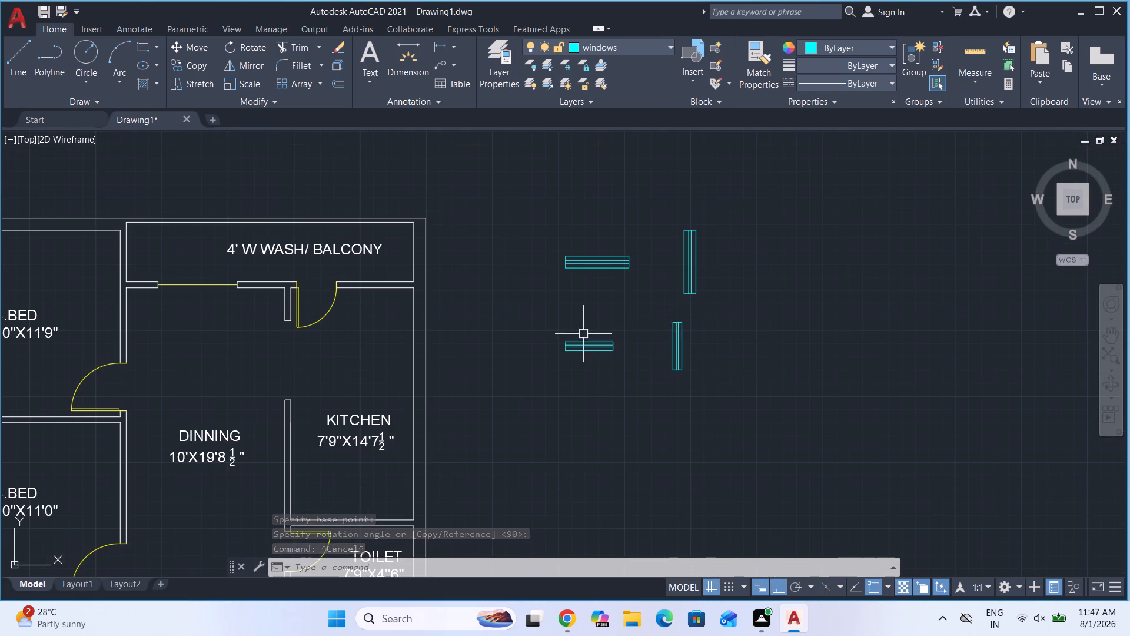
{"action": "scroll", "coordinate": [584, 340], "scroll_direction": "up", "scroll_amount": 3}
{"action": "left_click", "coordinate": [589, 349]}
{"action": "key", "text": "Escape"}
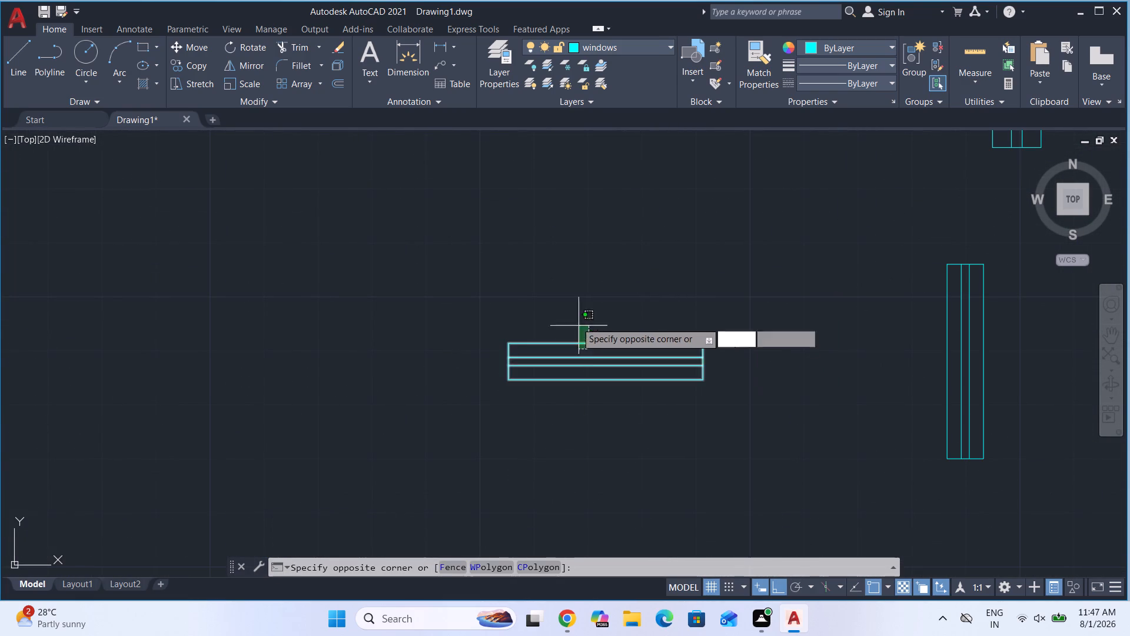
{"action": "key", "text": "Escape"}
{"action": "left_click", "coordinate": [438, 51]}
{"action": "scroll", "coordinate": [496, 405], "scroll_direction": "up", "scroll_amount": 2}
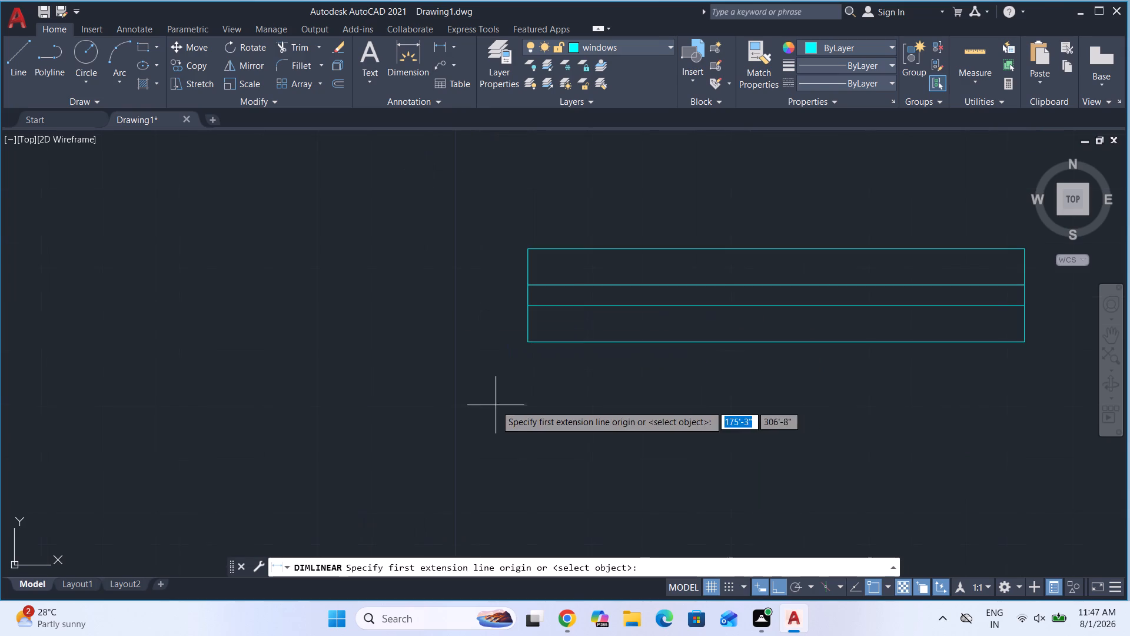
{"action": "left_click", "coordinate": [527, 251]}
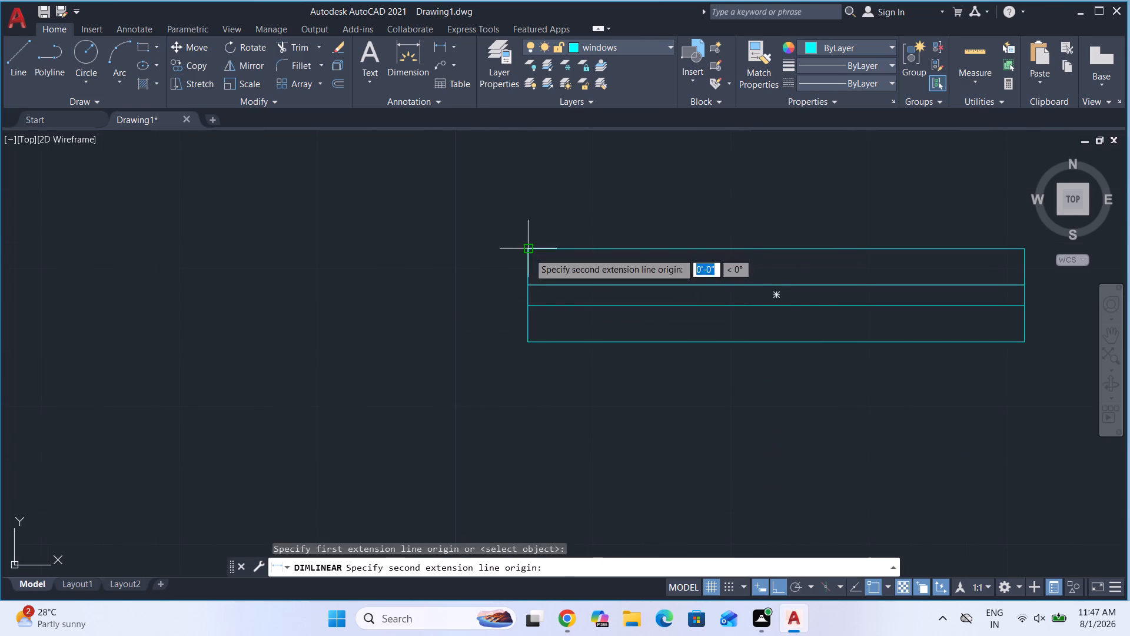
{"action": "left_click", "coordinate": [533, 339]}
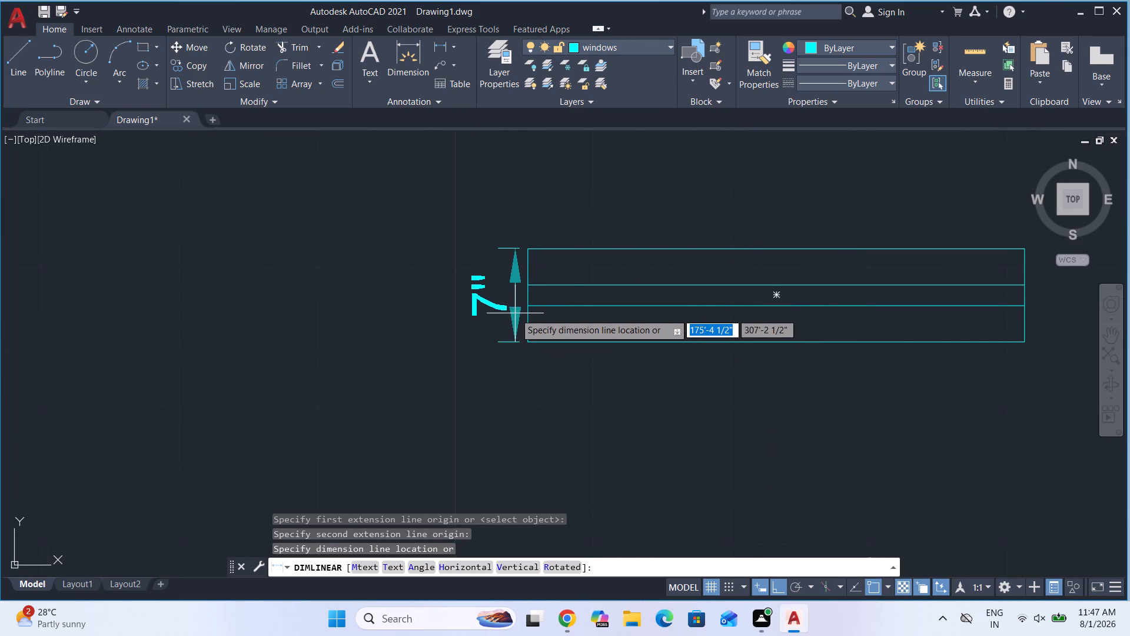
{"action": "key", "text": "Escape"}
Check the thickness of the vertical 3' window symbol with a linear dimension across its short end, without placing it.
{"action": "scroll", "coordinate": [398, 316], "scroll_direction": "down", "scroll_amount": 5}
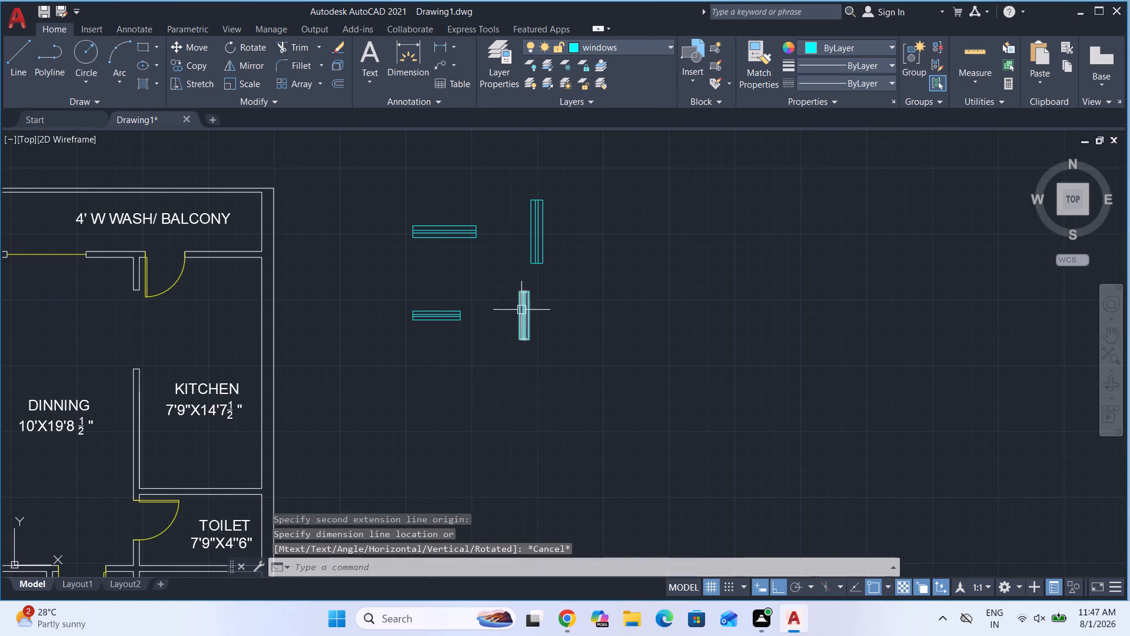
{"action": "key", "text": "space"}
{"action": "scroll", "coordinate": [527, 298], "scroll_direction": "up", "scroll_amount": 5}
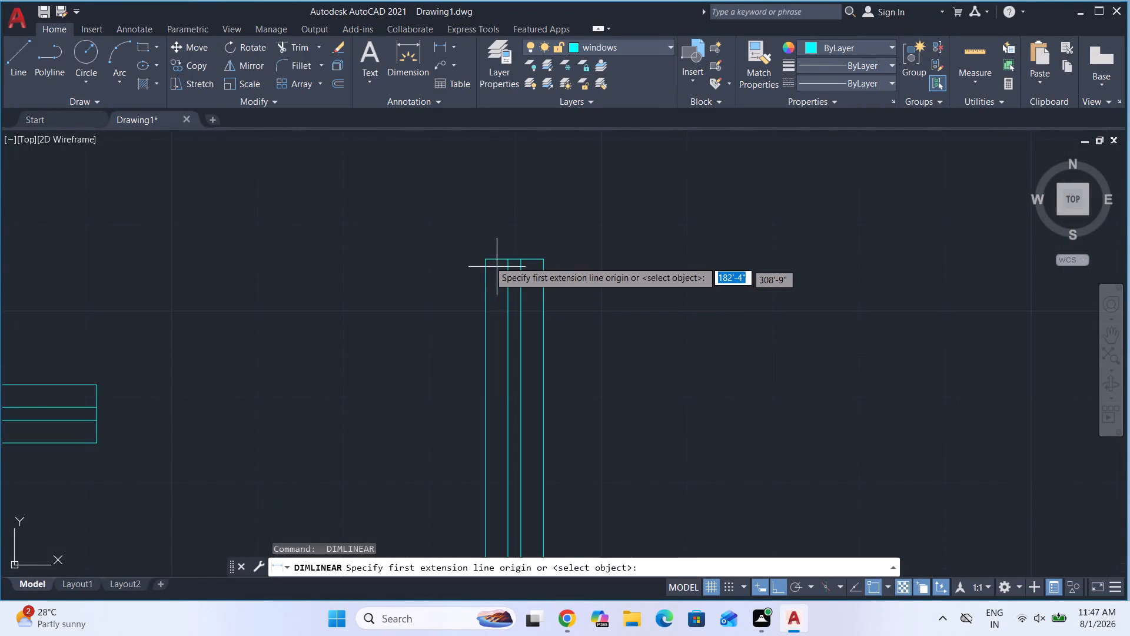
{"action": "left_click", "coordinate": [489, 260]}
{"action": "left_click", "coordinate": [549, 260]}
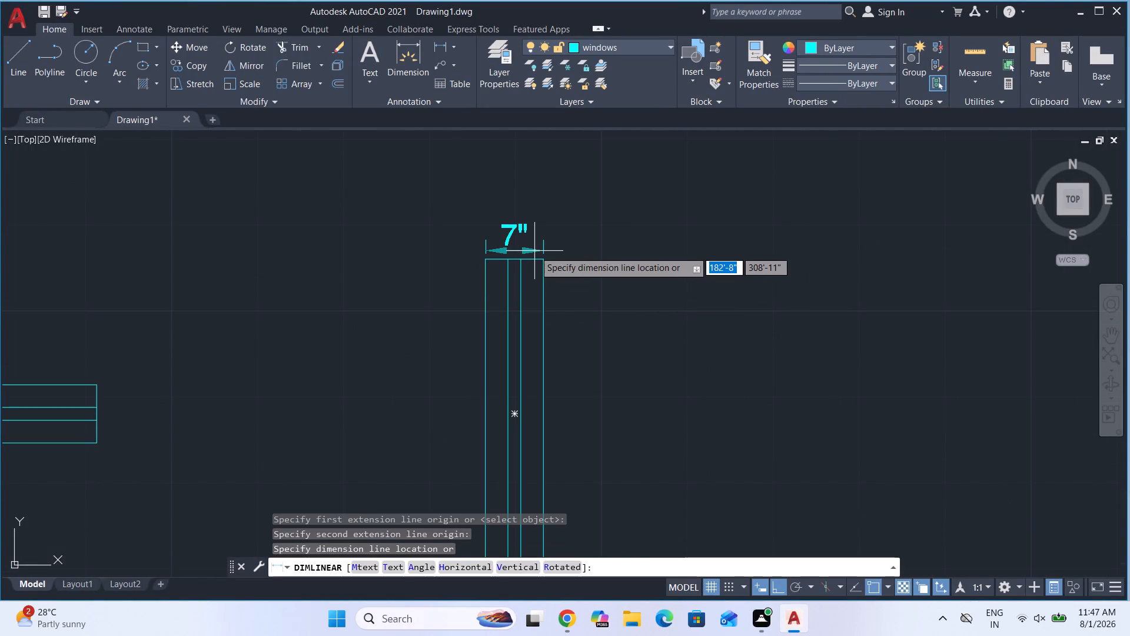
{"action": "key", "text": "space"}
Check the thickness of the vertical 4' window symbol with a linear dimension across its short end, without placing it.
{"action": "scroll", "coordinate": [491, 314], "scroll_direction": "down", "scroll_amount": 5}
{"action": "scroll", "coordinate": [504, 265], "scroll_direction": "up", "scroll_amount": 2}
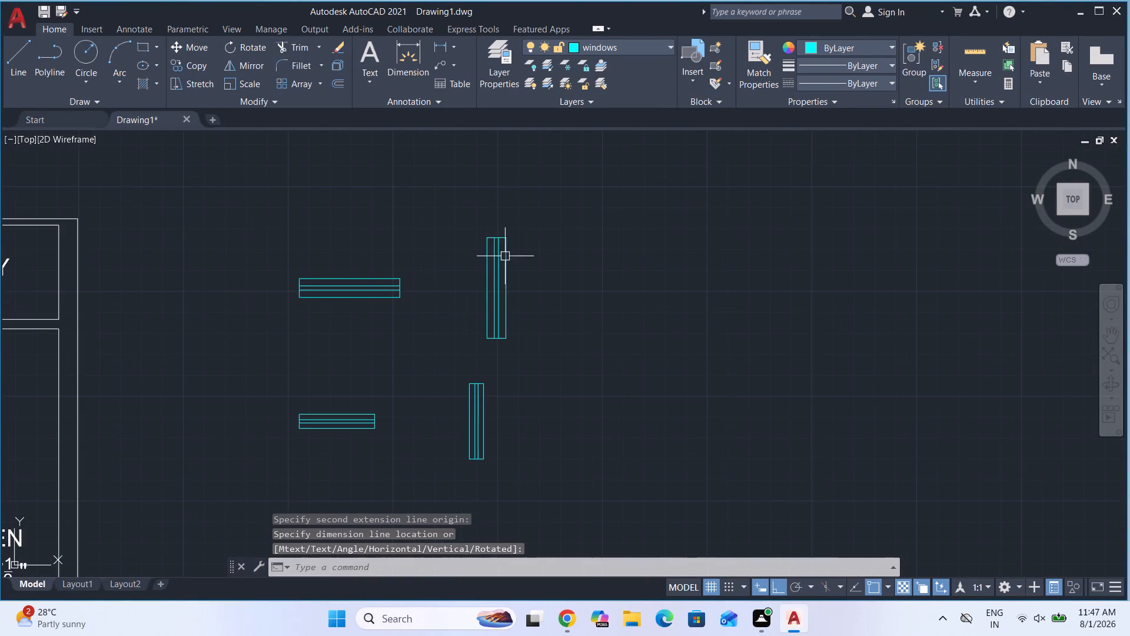
{"action": "scroll", "coordinate": [496, 231], "scroll_direction": "up", "scroll_amount": 1}
{"action": "key", "text": "space"}
{"action": "scroll", "coordinate": [490, 241], "scroll_direction": "up", "scroll_amount": 3}
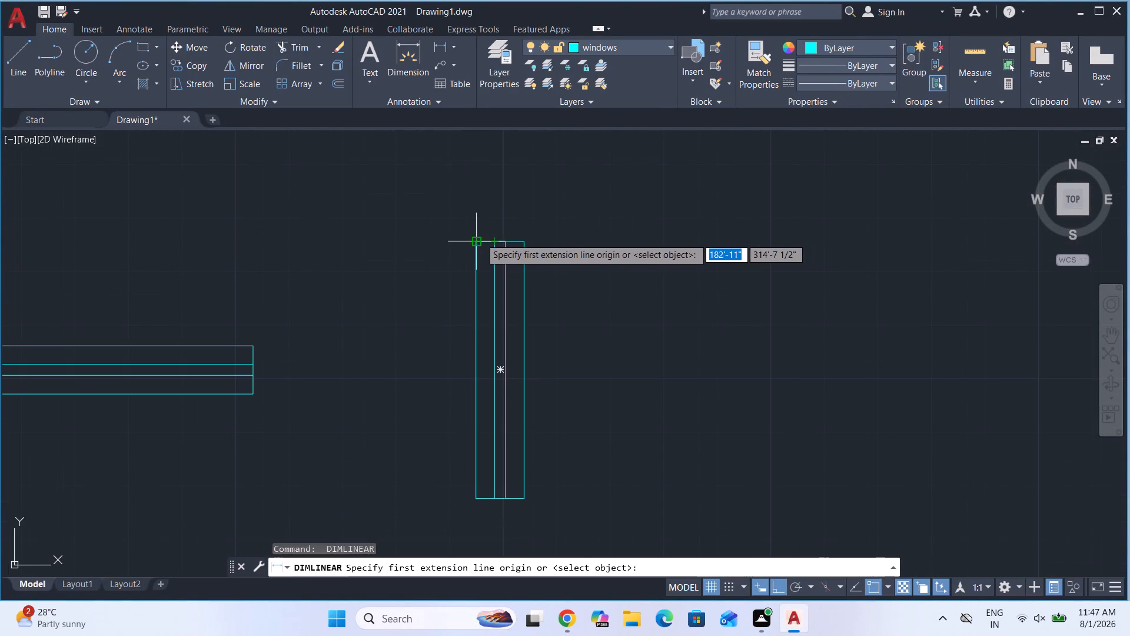
{"action": "left_click", "coordinate": [478, 241]}
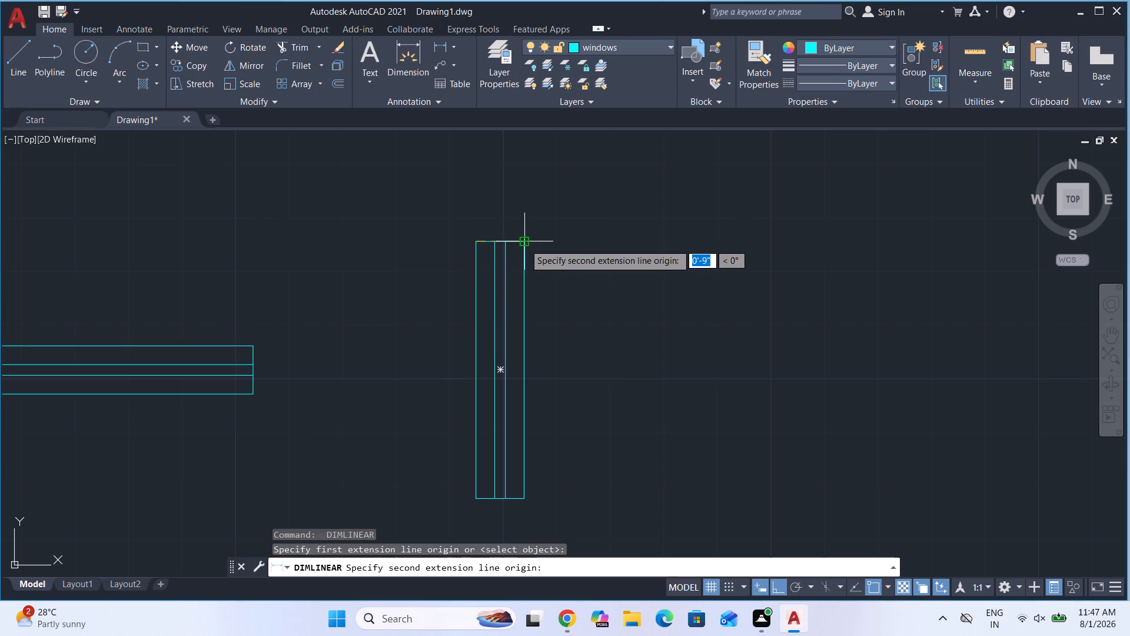
{"action": "left_click", "coordinate": [524, 244]}
{"action": "key", "text": "space"}
Delete both 3' window groups, the horizontal original and the vertical duplicate.
{"action": "scroll", "coordinate": [498, 207], "scroll_direction": "down", "scroll_amount": 3}
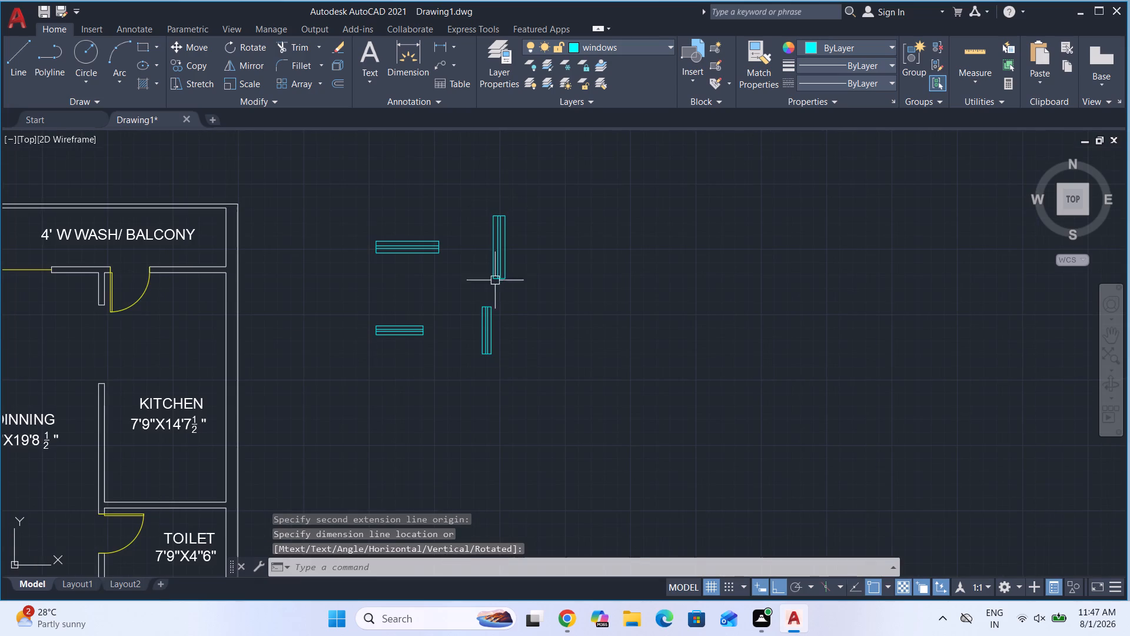
{"action": "scroll", "coordinate": [480, 316], "scroll_direction": "up", "scroll_amount": 5}
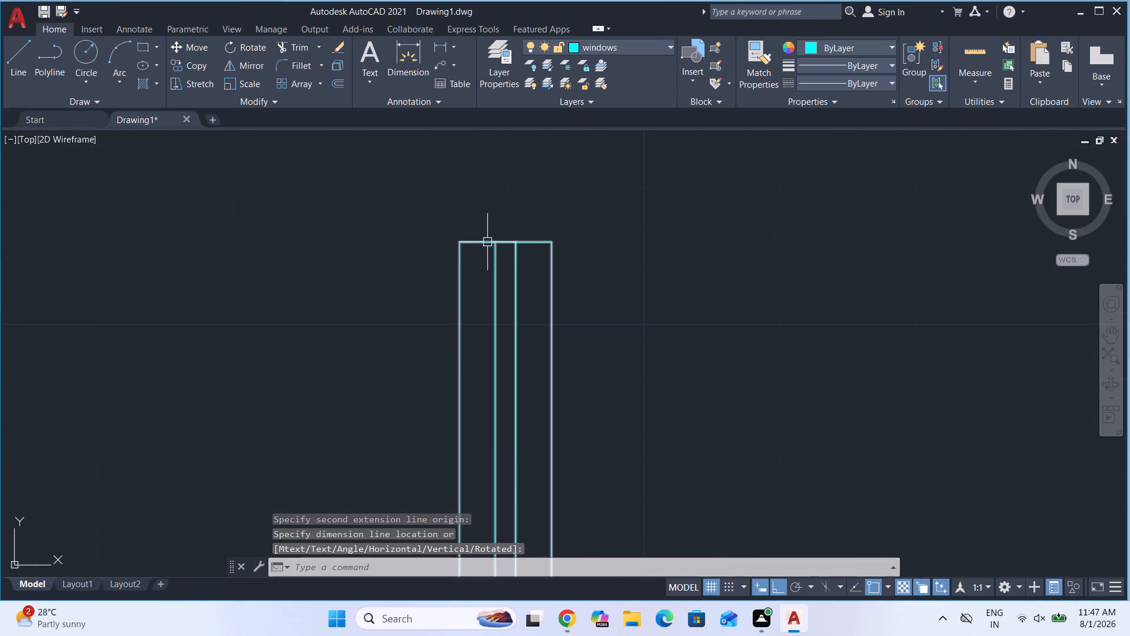
{"action": "left_click", "coordinate": [487, 242]}
{"action": "scroll", "coordinate": [489, 249], "scroll_direction": "down", "scroll_amount": 2}
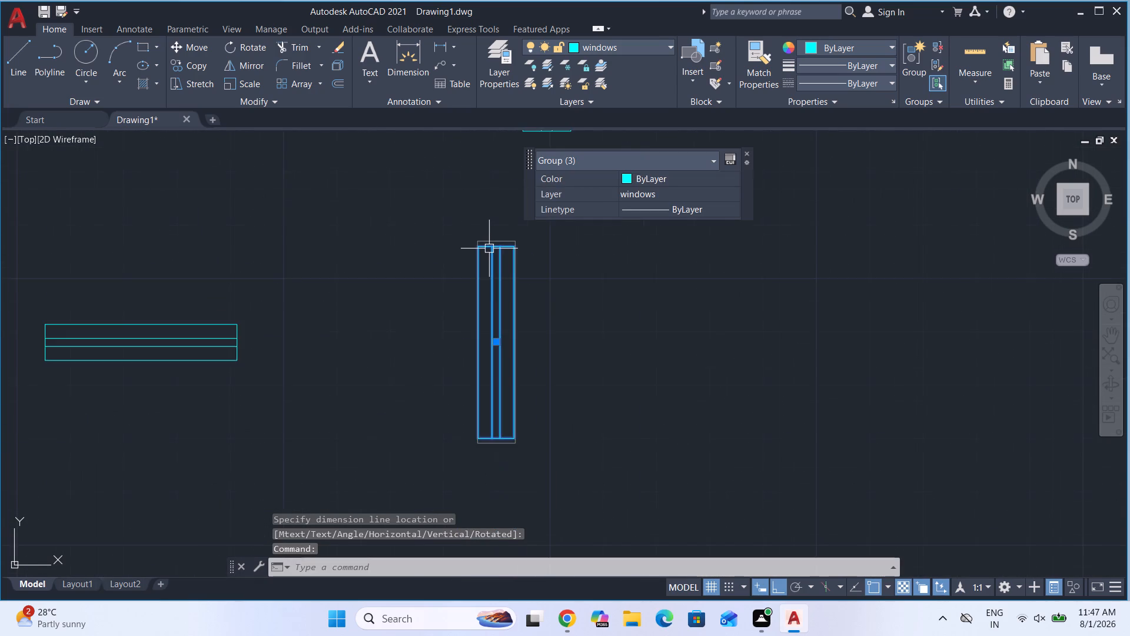
{"action": "scroll", "coordinate": [489, 249], "scroll_direction": "down", "scroll_amount": 1}
{"action": "left_click", "coordinate": [571, 459]}
{"action": "left_click", "coordinate": [243, 264]}
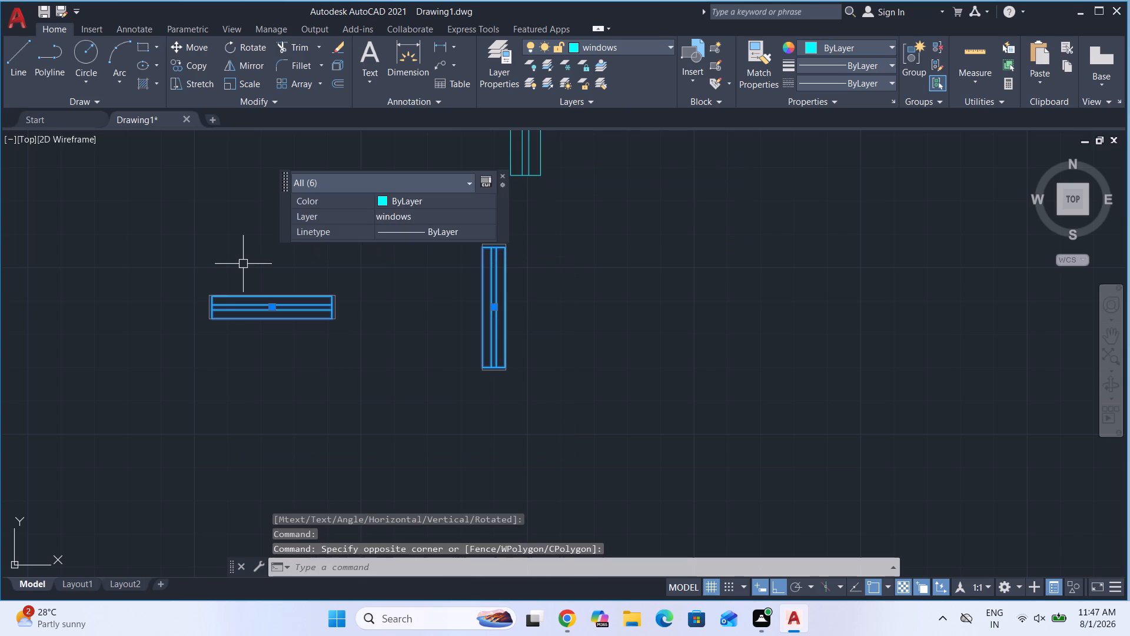
{"action": "key", "text": "Delete"}
{"action": "scroll", "coordinate": [344, 329], "scroll_direction": "down", "scroll_amount": 3}
{"action": "key", "text": "Escape"}
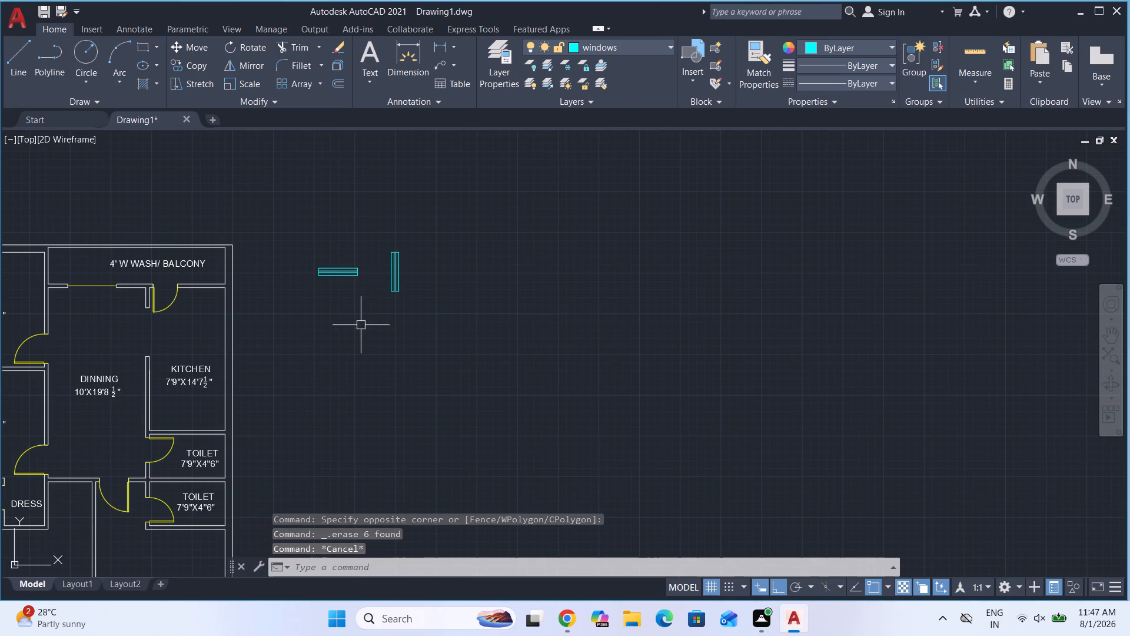
Draw a 3' by 9" rectangle below the horizontal 4' window symbol for the new 3' window.
{"action": "type", "text": "REC"}
{"action": "key", "text": "Return"}
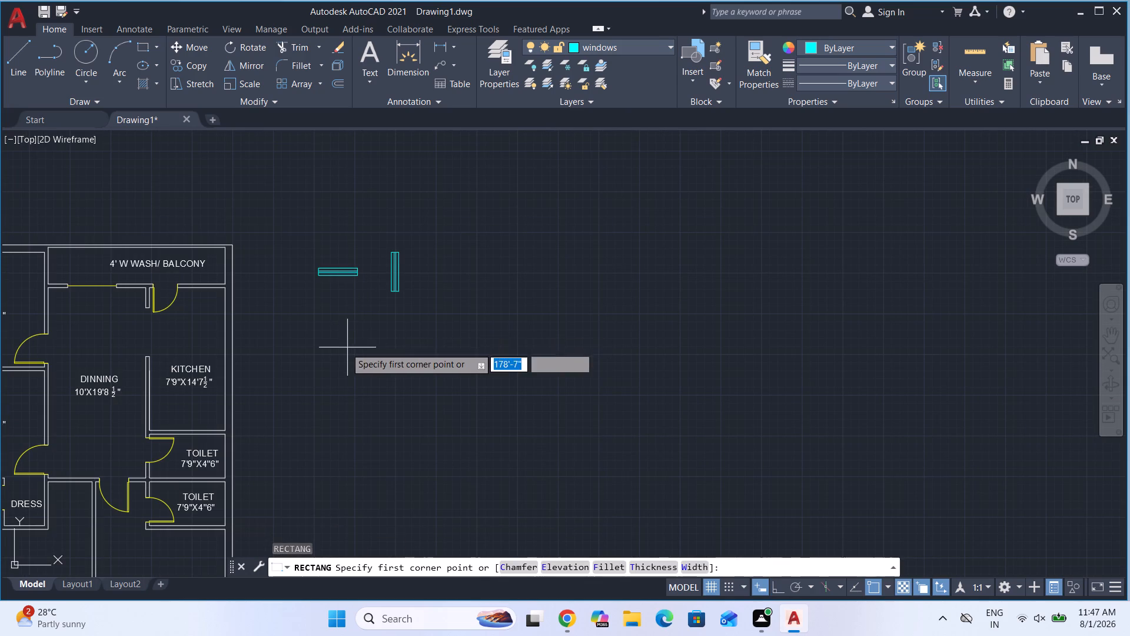
{"action": "scroll", "coordinate": [341, 346], "scroll_direction": "up", "scroll_amount": 1}
{"action": "left_click", "coordinate": [311, 330]}
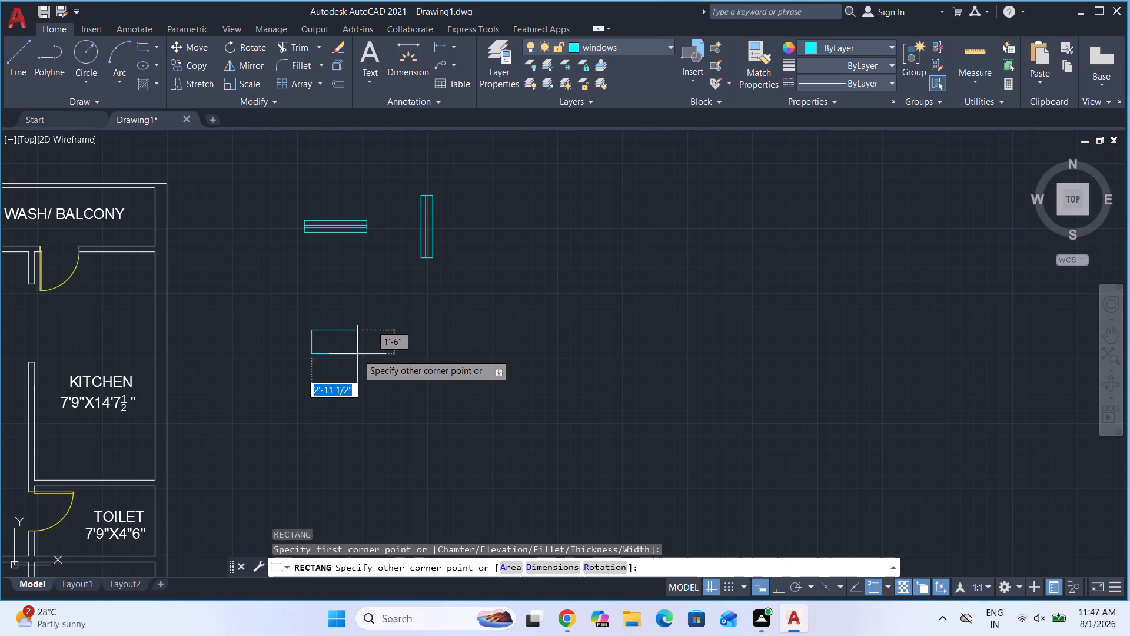
{"action": "key", "text": "d"}
{"action": "key", "text": "Return"}
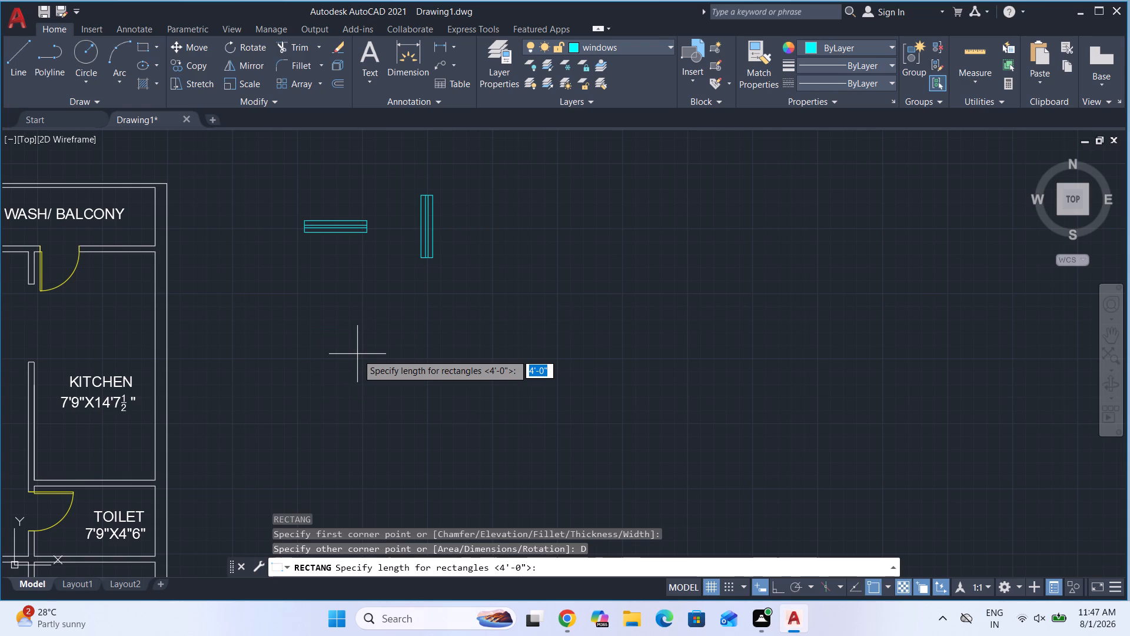
{"action": "type", "text": "3'"}
{"action": "key", "text": "Return"}
{"action": "type", "text": "9\""}
{"action": "key", "text": "Return"}
{"action": "left_click", "coordinate": [354, 371]}
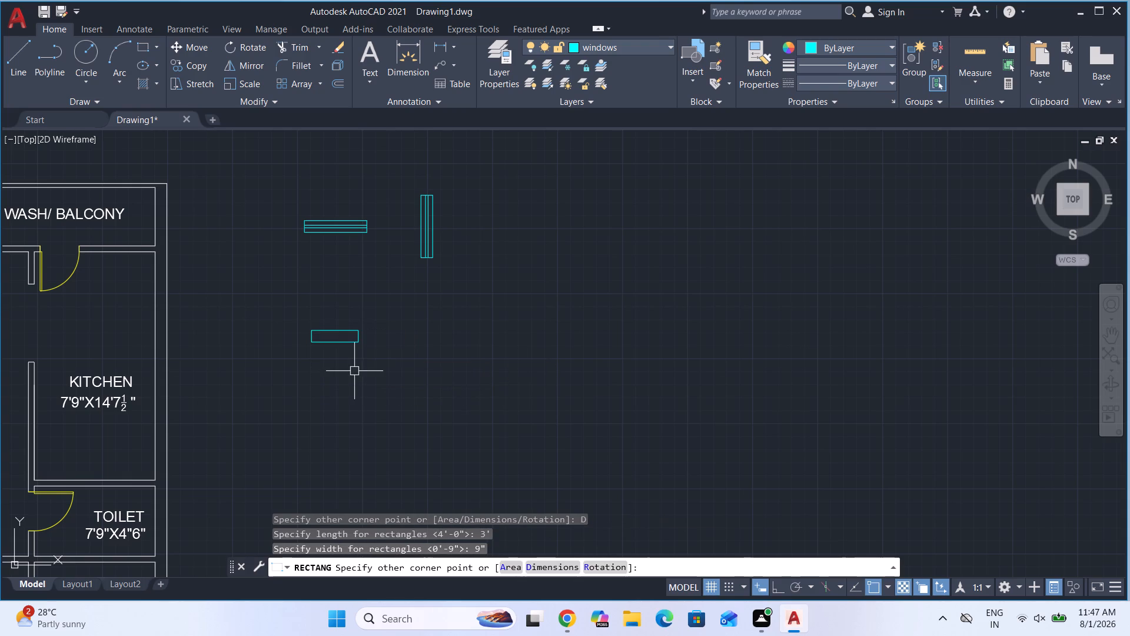
Draw a horizontal centre line through the 3' rectangle between the midpoints of its short sides.
{"action": "scroll", "coordinate": [265, 320], "scroll_direction": "up", "scroll_amount": 1}
{"action": "key", "text": "l"}
{"action": "key", "text": "Return"}
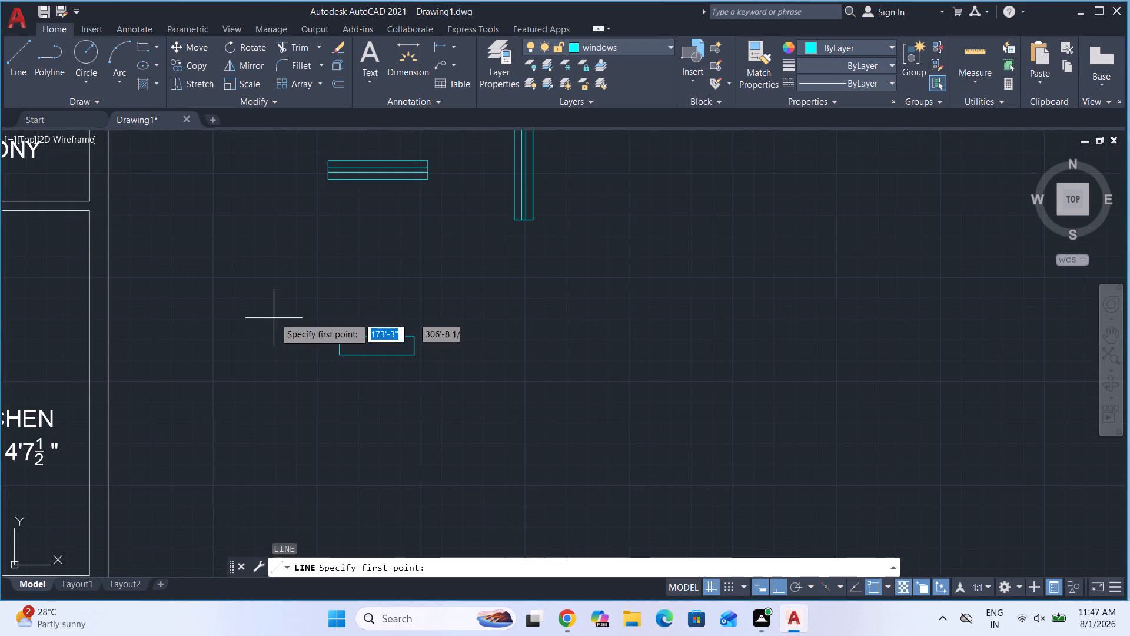
{"action": "scroll", "coordinate": [343, 355], "scroll_direction": "up", "scroll_amount": 3}
{"action": "left_click", "coordinate": [310, 318]}
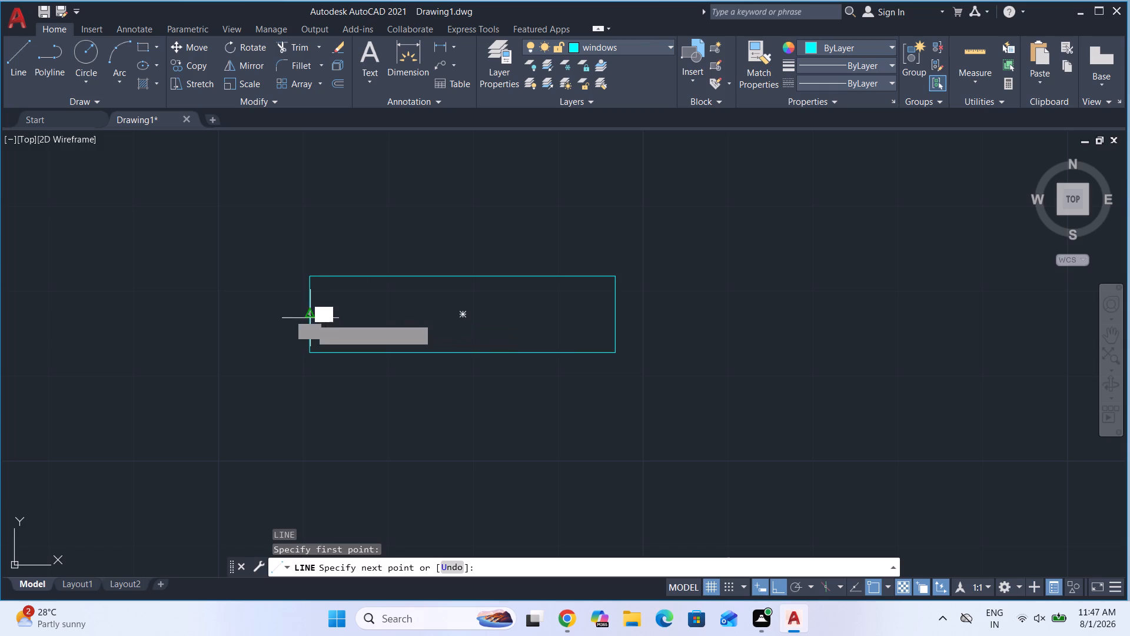
{"action": "left_click", "coordinate": [619, 316]}
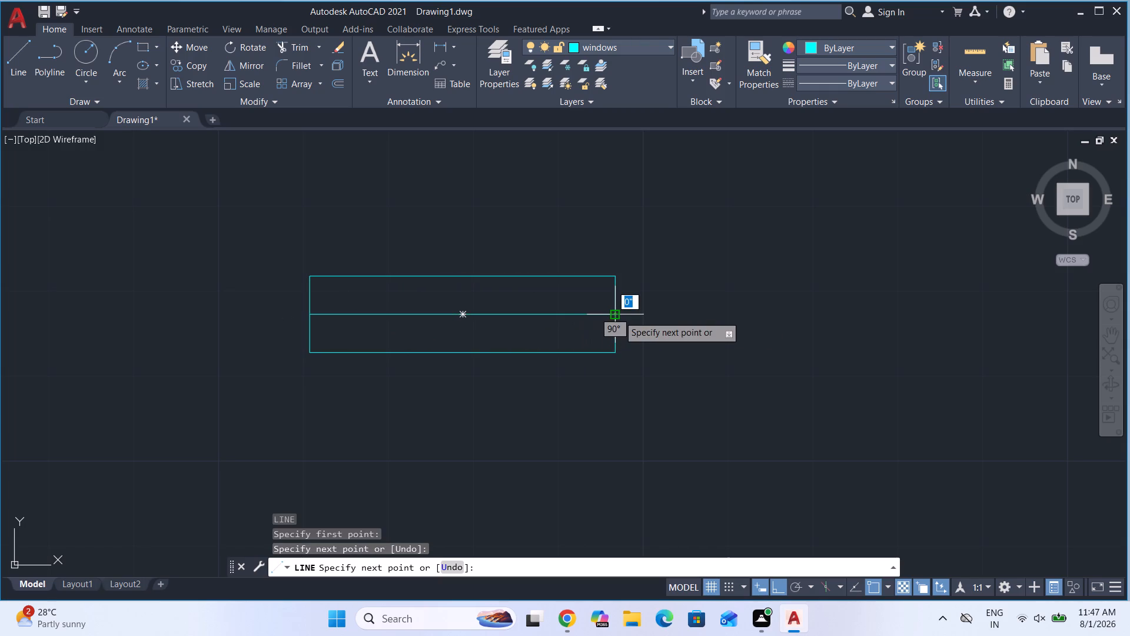
{"action": "key", "text": "Return"}
Offset the 3' rectangle's centre line by 1" both above and below.
{"action": "key", "text": "o"}
{"action": "key", "text": "Return"}
{"action": "key", "text": "Return"}
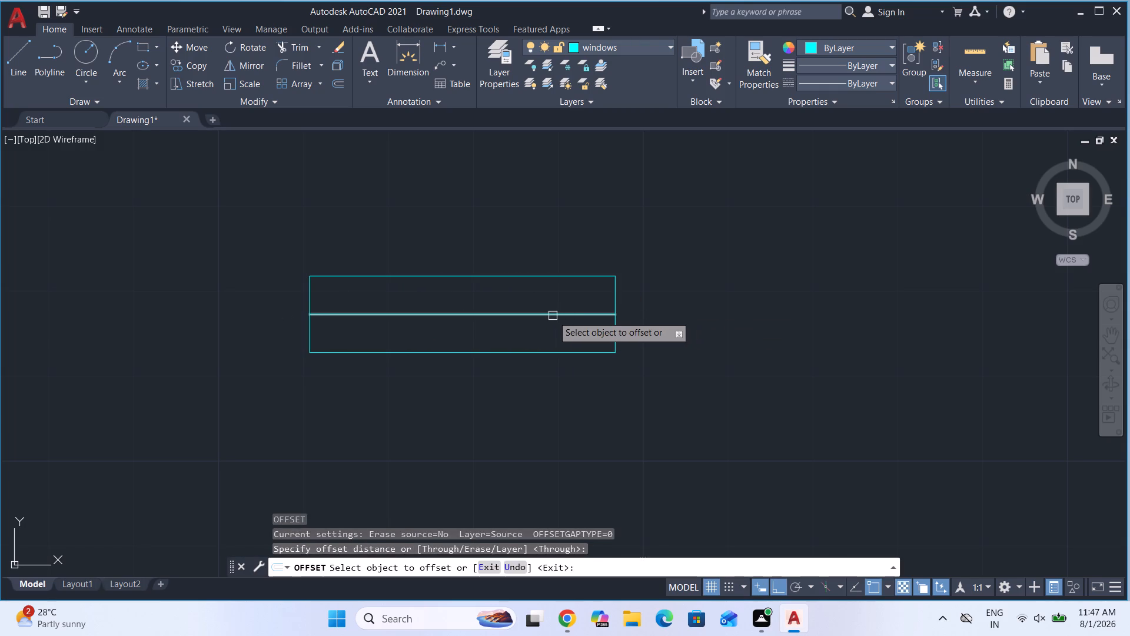
{"action": "left_click", "coordinate": [553, 316]}
{"action": "key", "text": "1"}
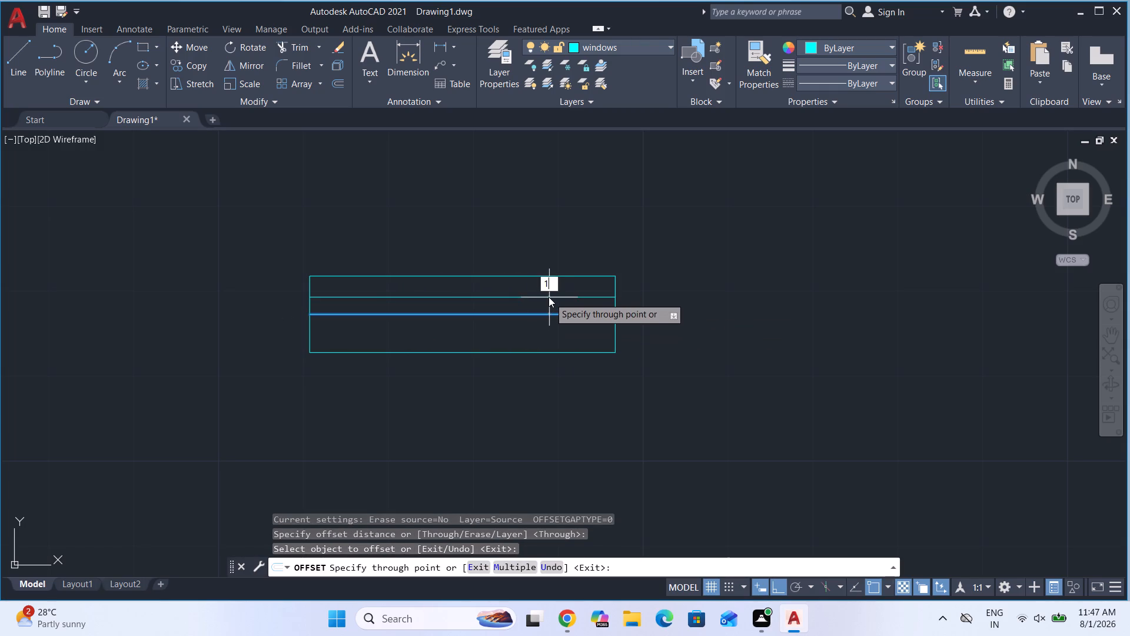
{"action": "key", "text": "shift+quotedbl"}
{"action": "key", "text": "Return"}
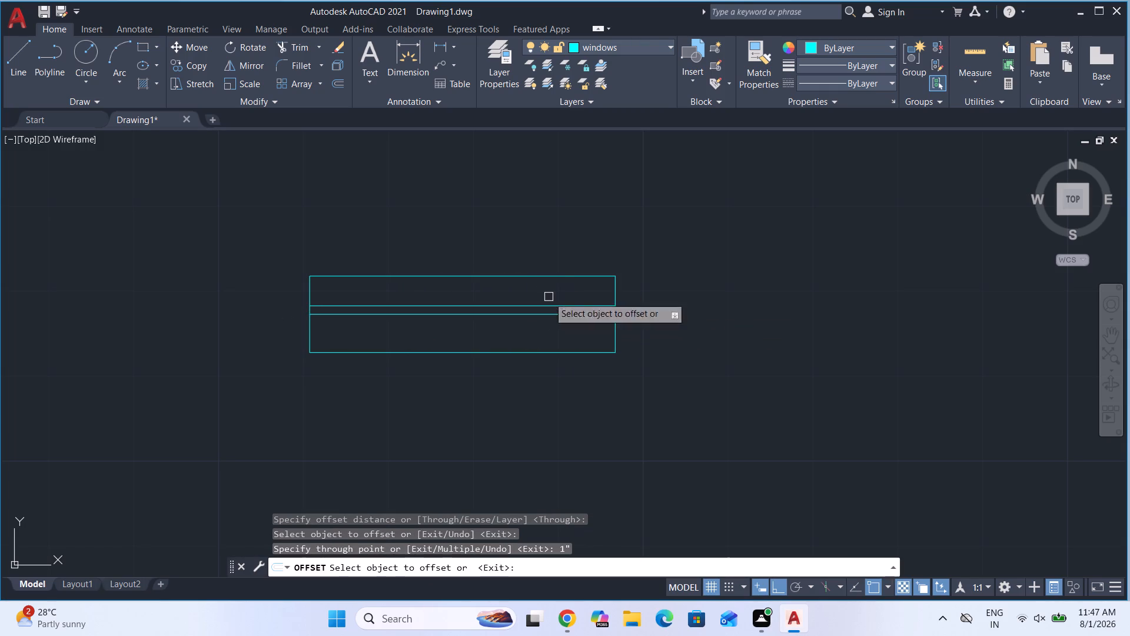
{"action": "scroll", "coordinate": [531, 319], "scroll_direction": "up", "scroll_amount": 2}
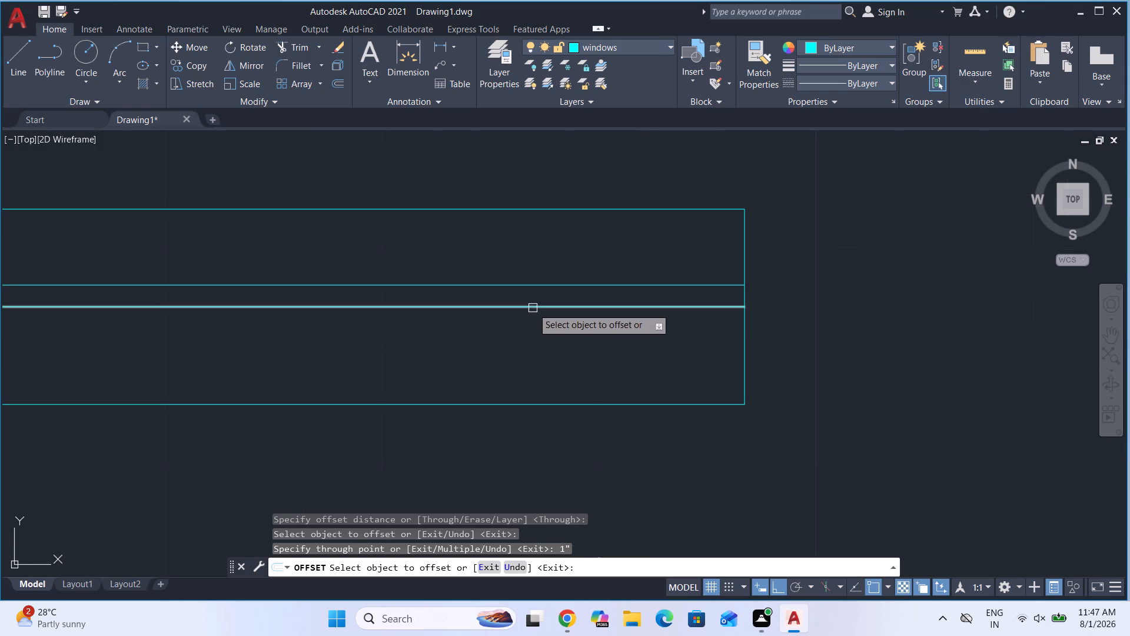
{"action": "left_click", "coordinate": [533, 308]}
{"action": "type", "text": "1\""}
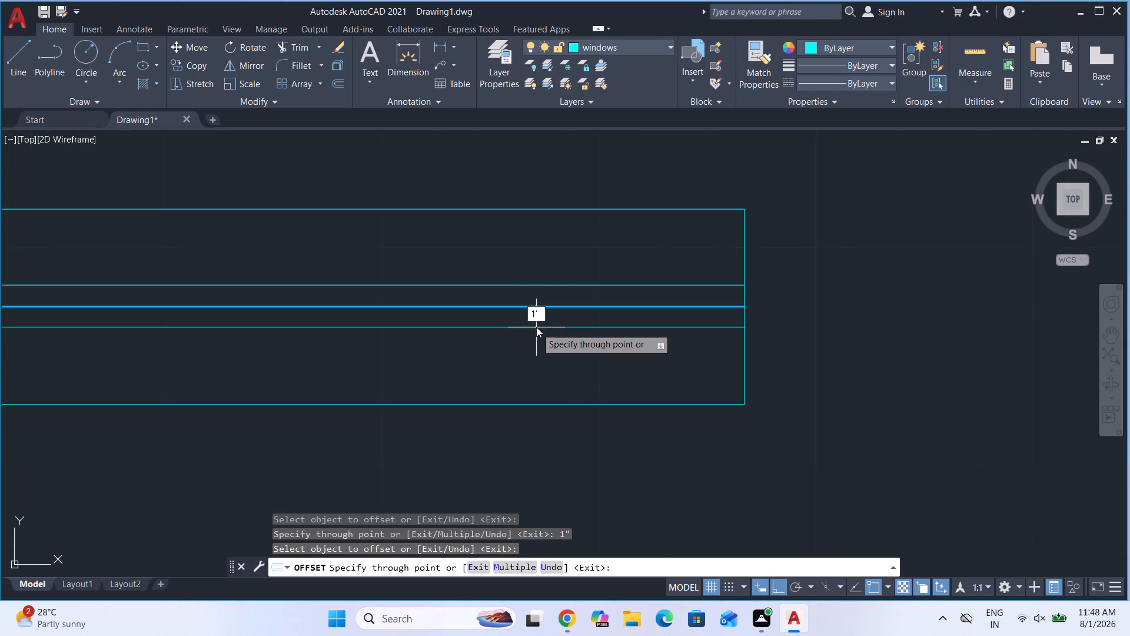
{"action": "key", "text": "Return"}
{"action": "key", "text": "Escape"}
{"action": "key", "text": "Escape"}
Delete the original centre line between the two offset lines in the 3' rectangle.
{"action": "left_click", "coordinate": [536, 310]}
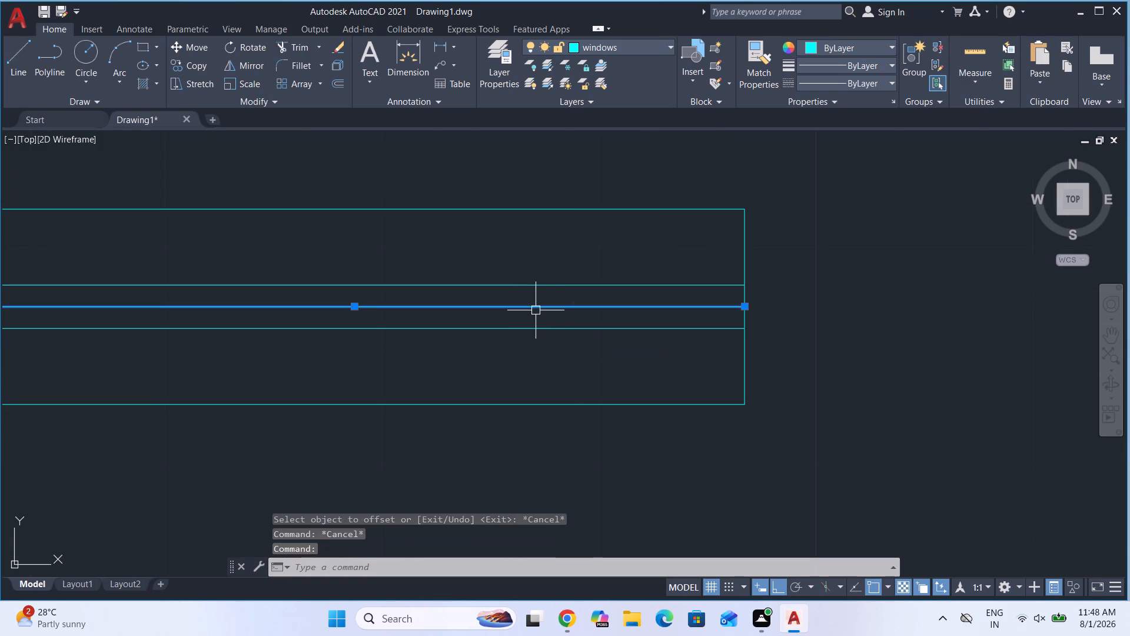
{"action": "key", "text": "Delete"}
Group the 3' window rectangle and its two inner lines into one horizontal window symbol.
{"action": "scroll", "coordinate": [577, 344], "scroll_direction": "down", "scroll_amount": 4}
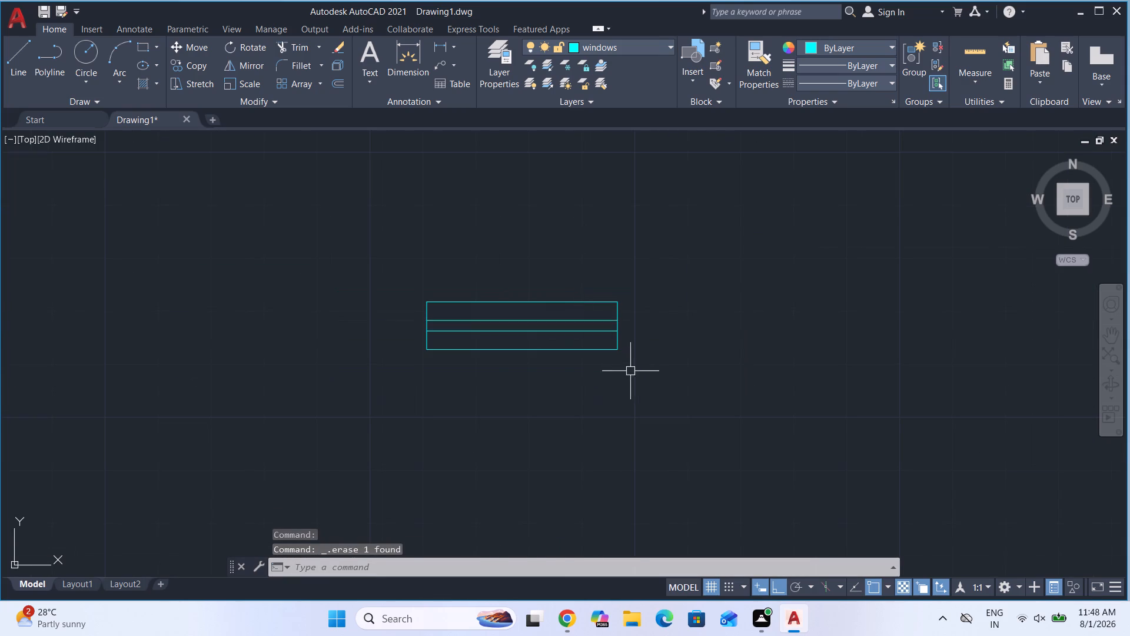
{"action": "left_click", "coordinate": [632, 375]}
{"action": "left_click", "coordinate": [498, 296]}
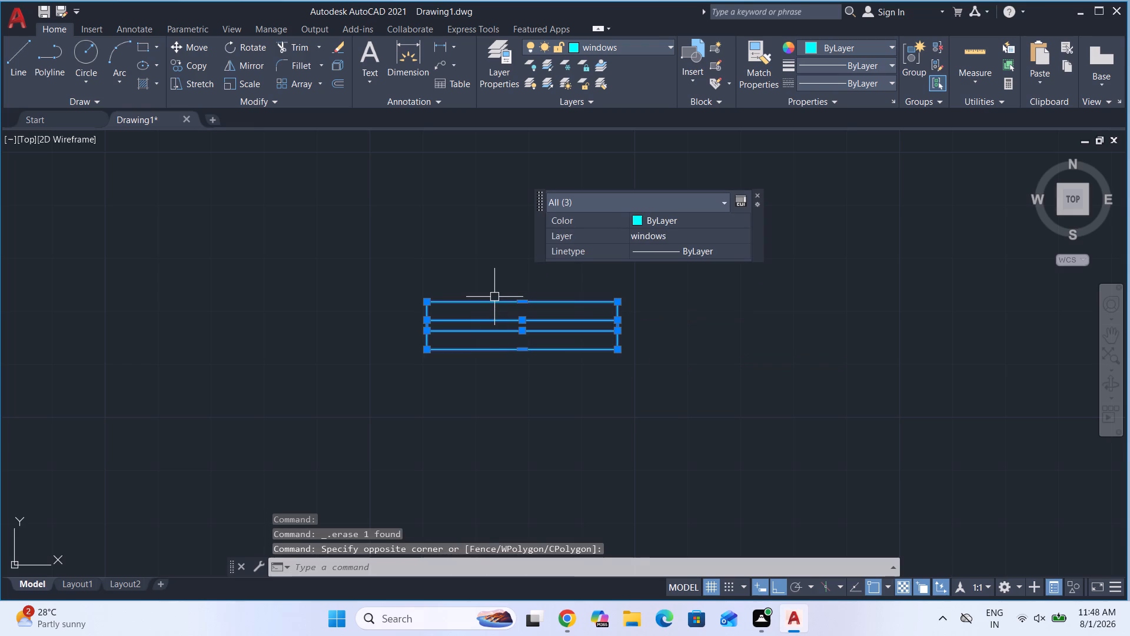
{"action": "key", "text": "g"}
{"action": "key", "text": "Return"}
Copy the grouped horizontal 3' window symbol straight to its right, using its centre as the base point.
{"action": "left_click", "coordinate": [524, 322]}
{"action": "key", "text": "c"}
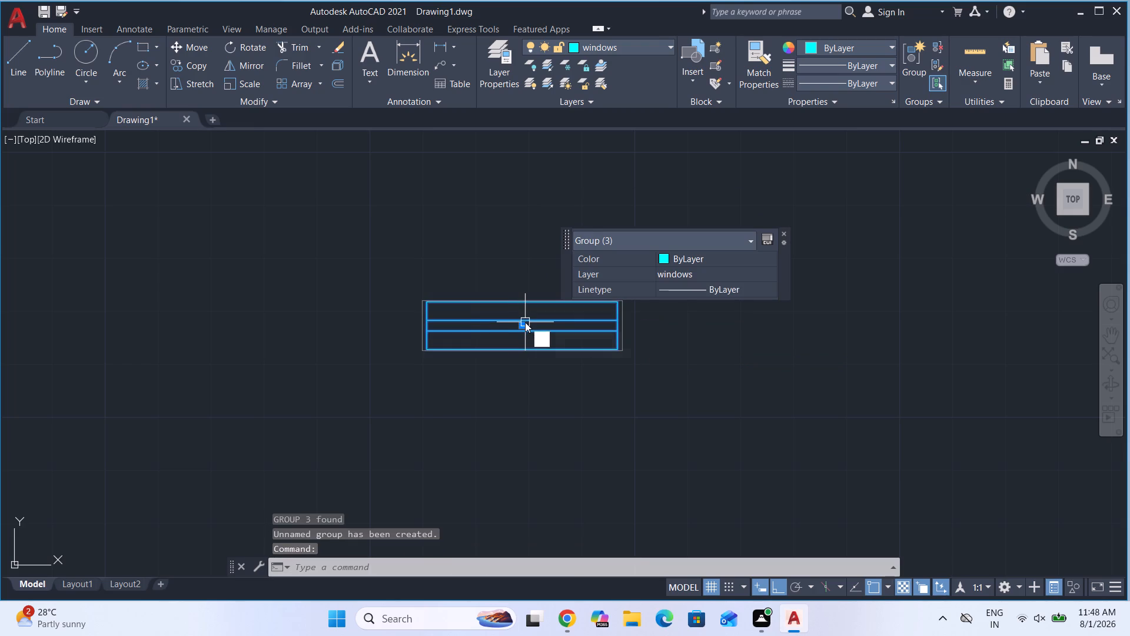
{"action": "key", "text": "o"}
{"action": "key", "text": "Return"}
{"action": "left_click", "coordinate": [524, 322]}
{"action": "left_click", "coordinate": [809, 323]}
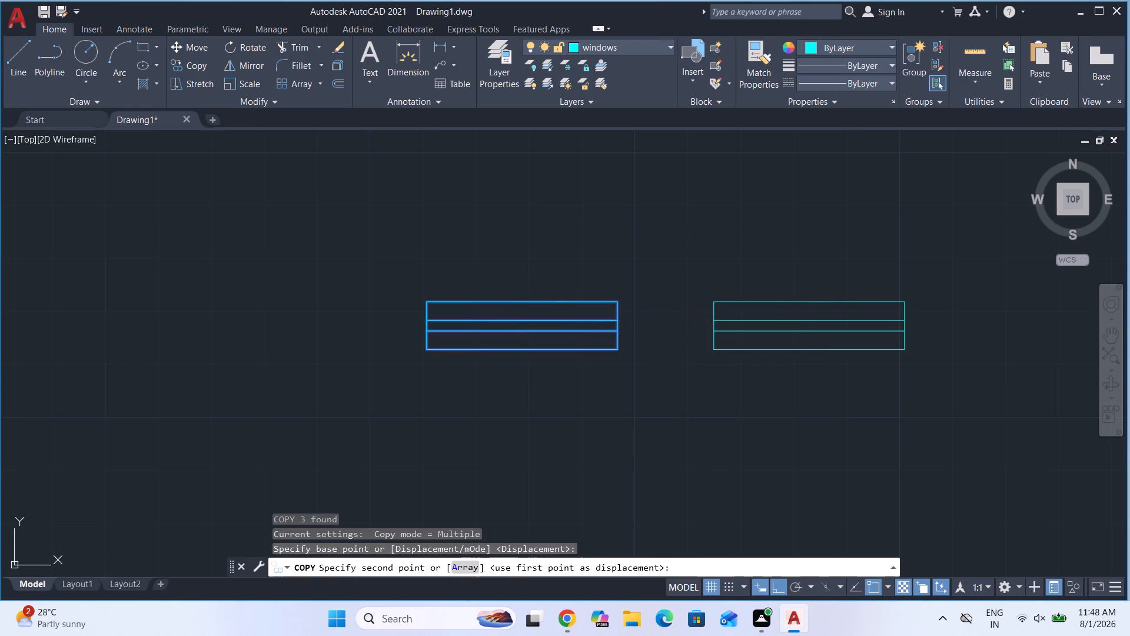
{"action": "key", "text": "Escape"}
Rotate the copied 3' window symbol 90° about its centre so it stands vertically.
{"action": "left_click", "coordinate": [797, 328]}
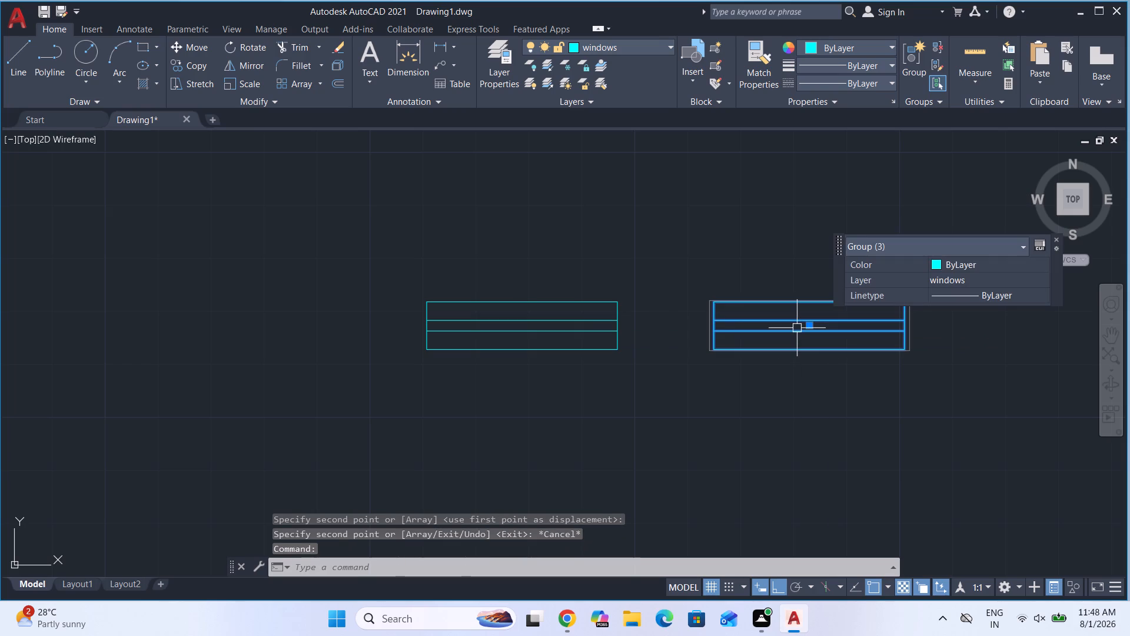
{"action": "key", "text": "r"}
{"action": "key", "text": "o"}
{"action": "key", "text": "Return"}
{"action": "left_click", "coordinate": [811, 332]}
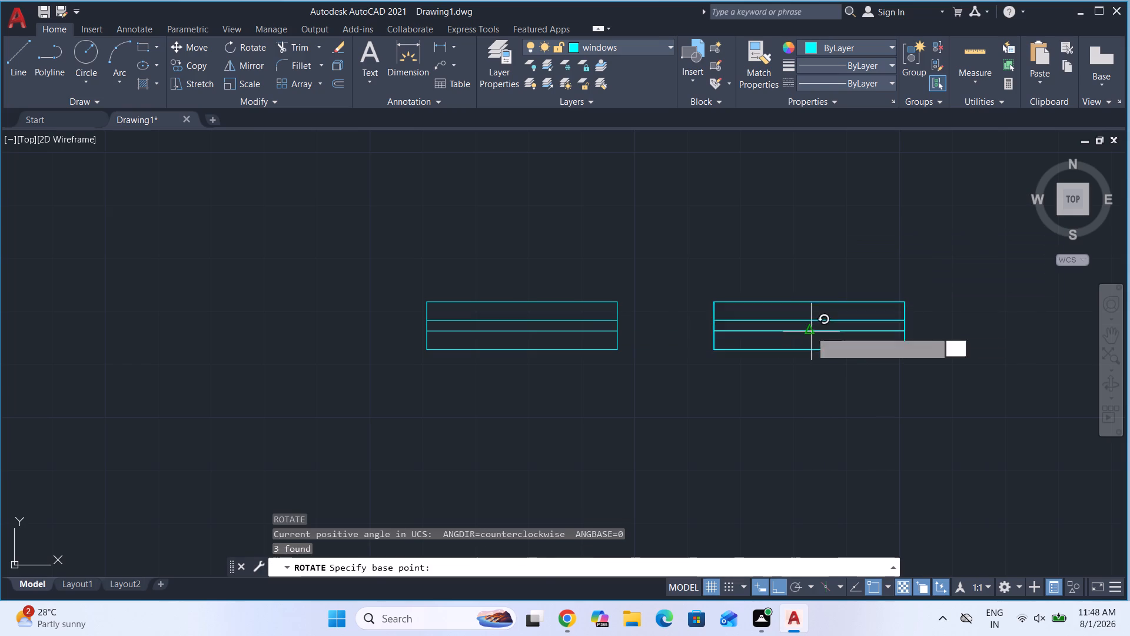
{"action": "left_click", "coordinate": [800, 277]}
Copy the vertical 3' window from its left edge midpoint to the midpoint of the kitchen's outer wall inner face.
{"action": "scroll", "coordinate": [619, 306], "scroll_direction": "down", "scroll_amount": 4}
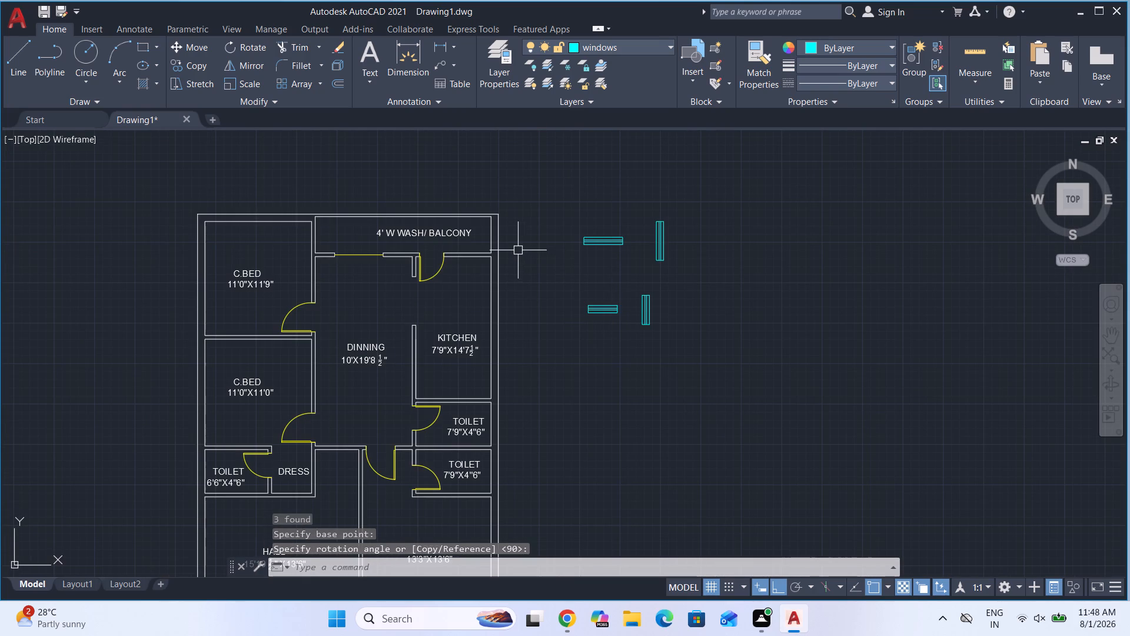
{"action": "scroll", "coordinate": [351, 216], "scroll_direction": "down", "scroll_amount": 2}
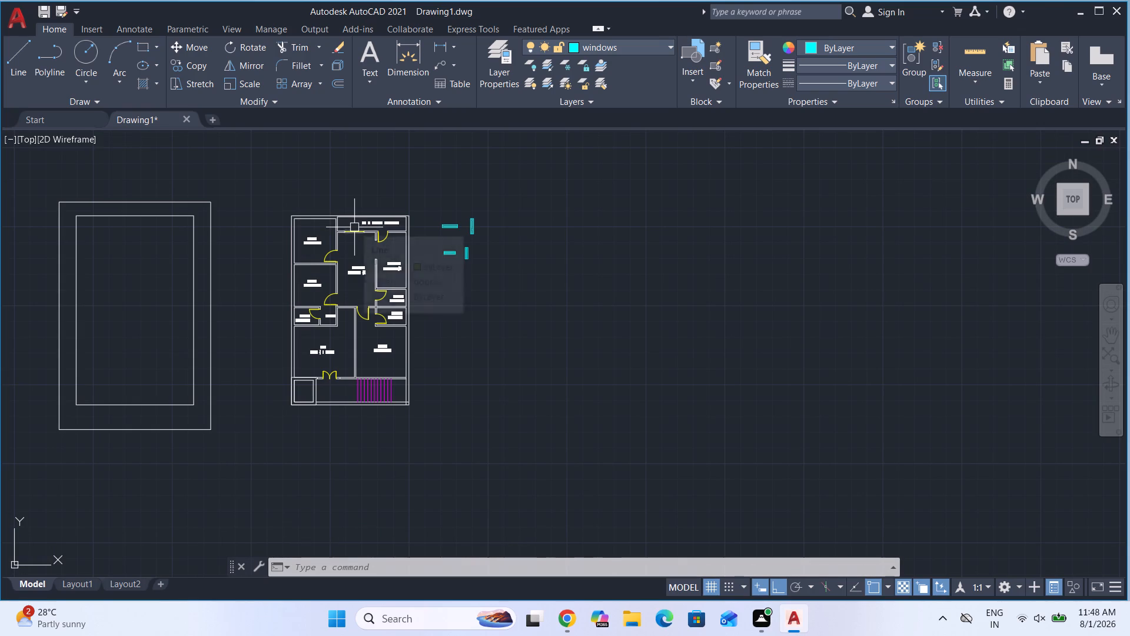
{"action": "scroll", "coordinate": [460, 240], "scroll_direction": "up", "scroll_amount": 2}
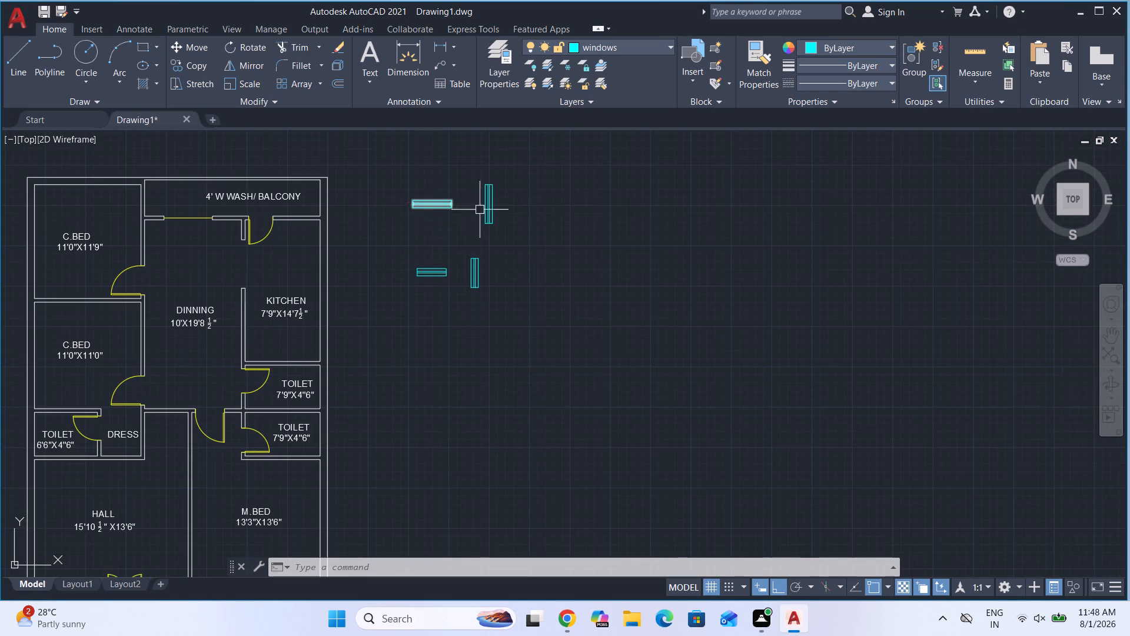
{"action": "scroll", "coordinate": [482, 219], "scroll_direction": "down", "scroll_amount": 1}
{"action": "scroll", "coordinate": [430, 207], "scroll_direction": "up", "scroll_amount": 1}
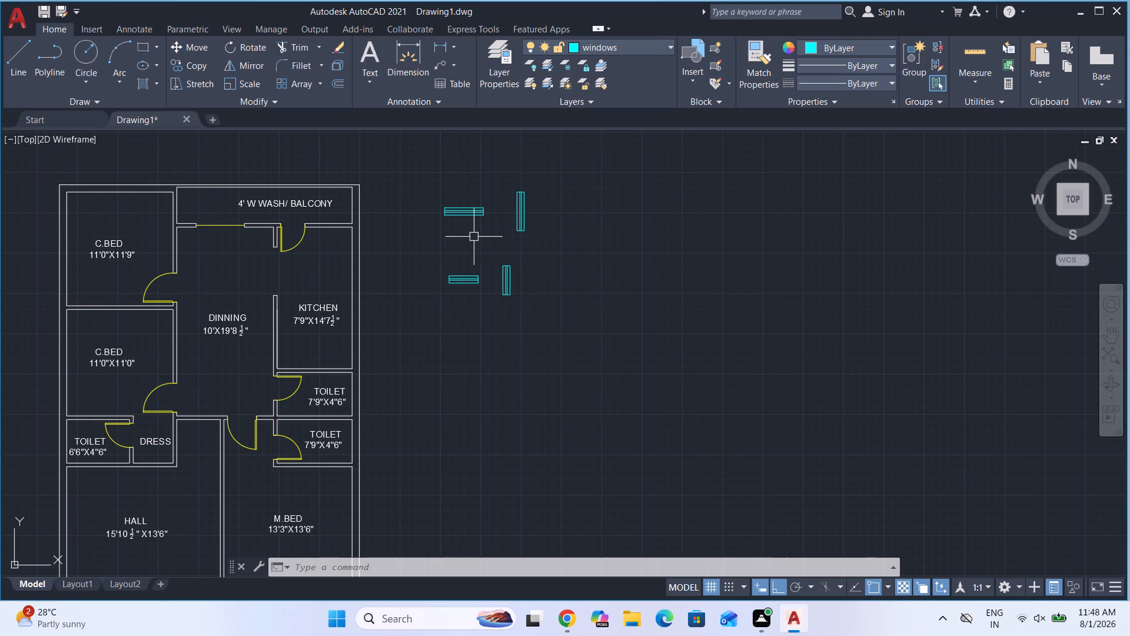
{"action": "scroll", "coordinate": [502, 283], "scroll_direction": "up", "scroll_amount": 1}
{"action": "left_click", "coordinate": [511, 280]}
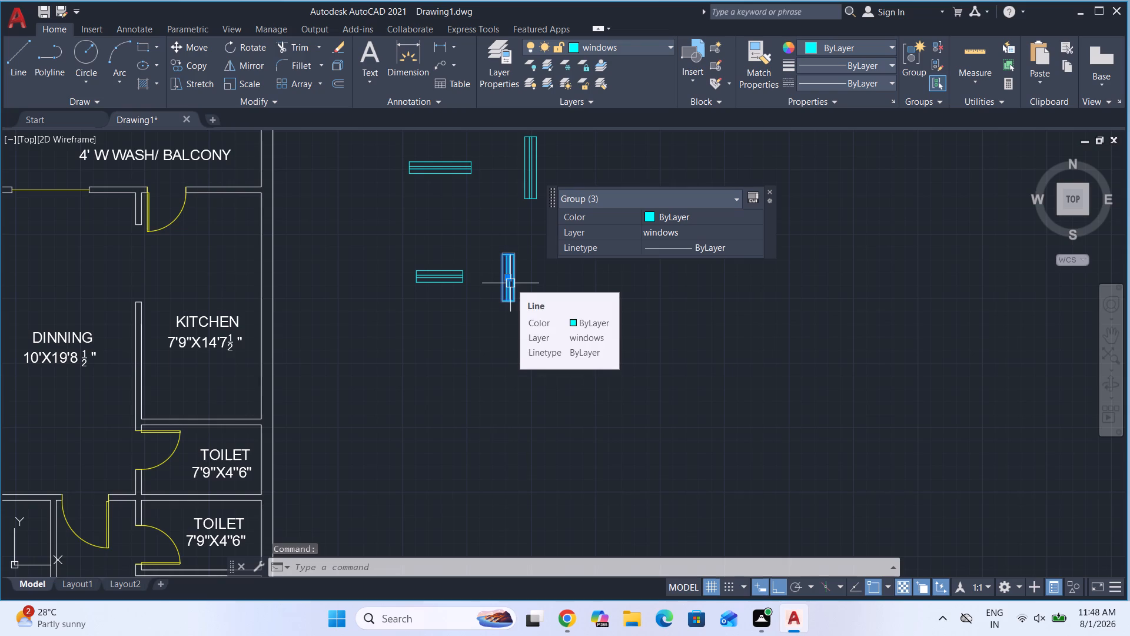
{"action": "type", "text": "CO"}
{"action": "key", "text": "Return"}
{"action": "scroll", "coordinate": [508, 277], "scroll_direction": "up", "scroll_amount": 2}
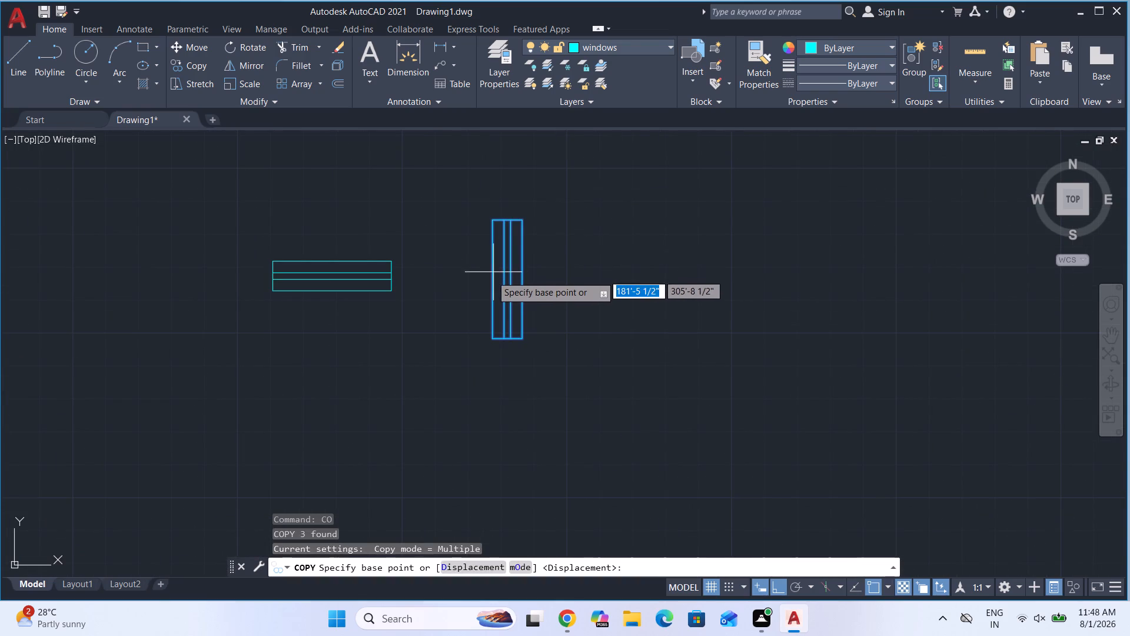
{"action": "left_click", "coordinate": [491, 281]}
{"action": "scroll", "coordinate": [735, 276], "scroll_direction": "down", "scroll_amount": 4}
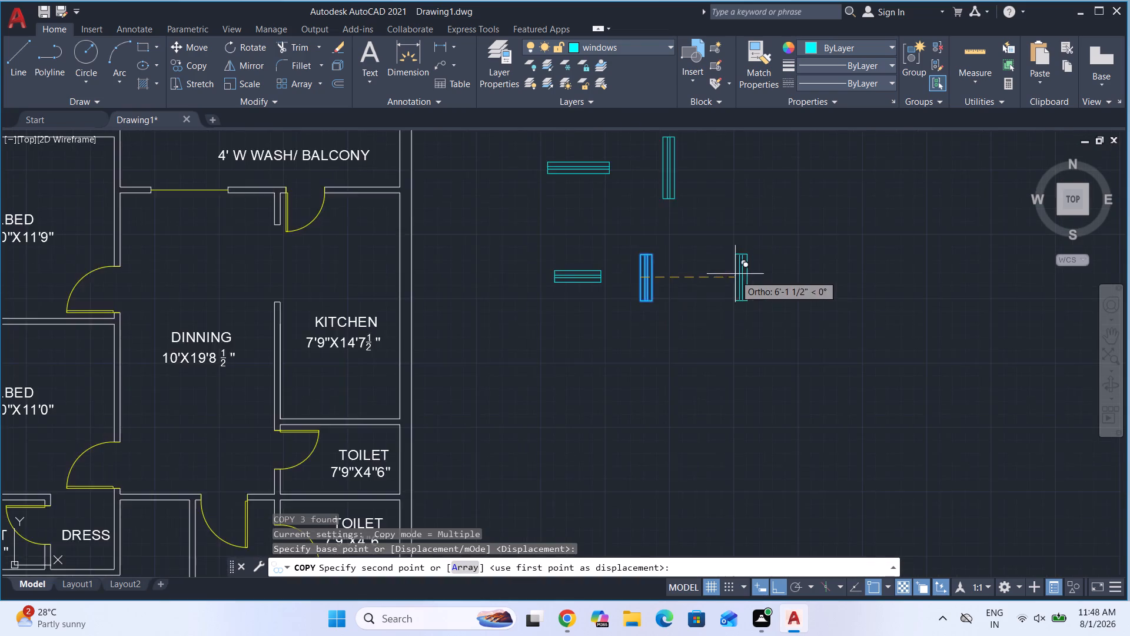
{"action": "scroll", "coordinate": [609, 269], "scroll_direction": "up", "scroll_amount": 4}
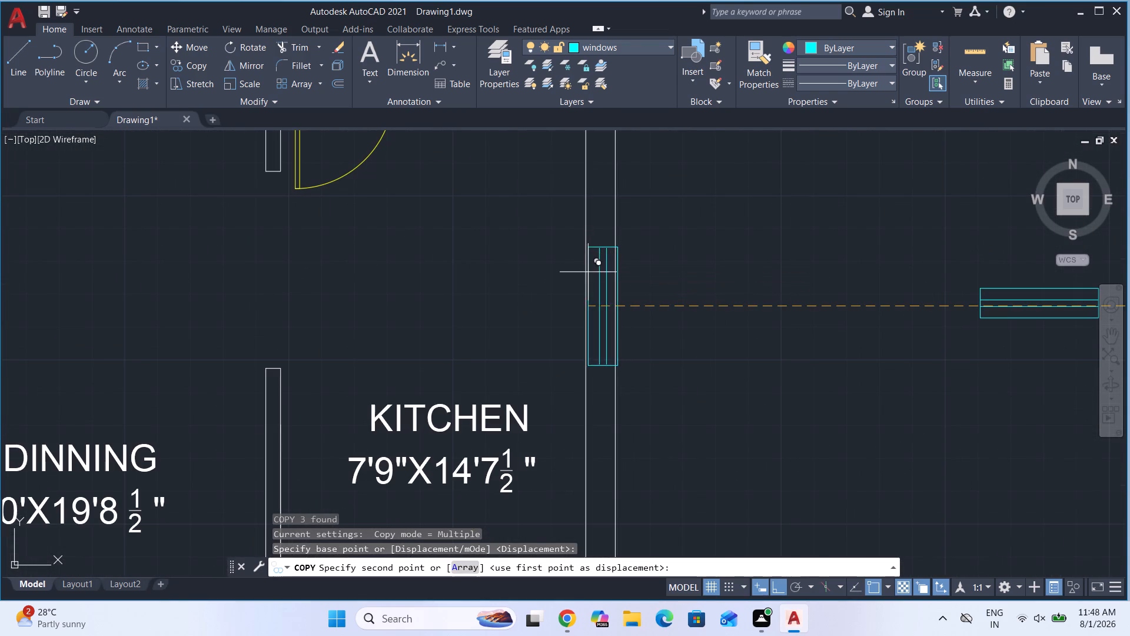
{"action": "scroll", "coordinate": [585, 298], "scroll_direction": "down", "scroll_amount": 2}
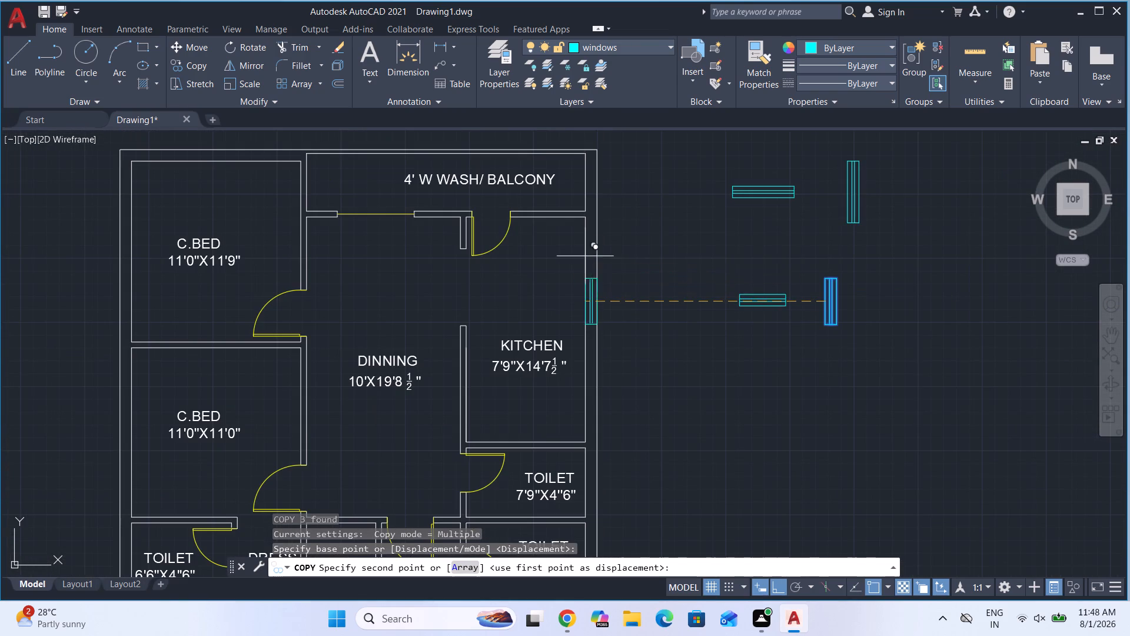
{"action": "left_click", "coordinate": [586, 327]}
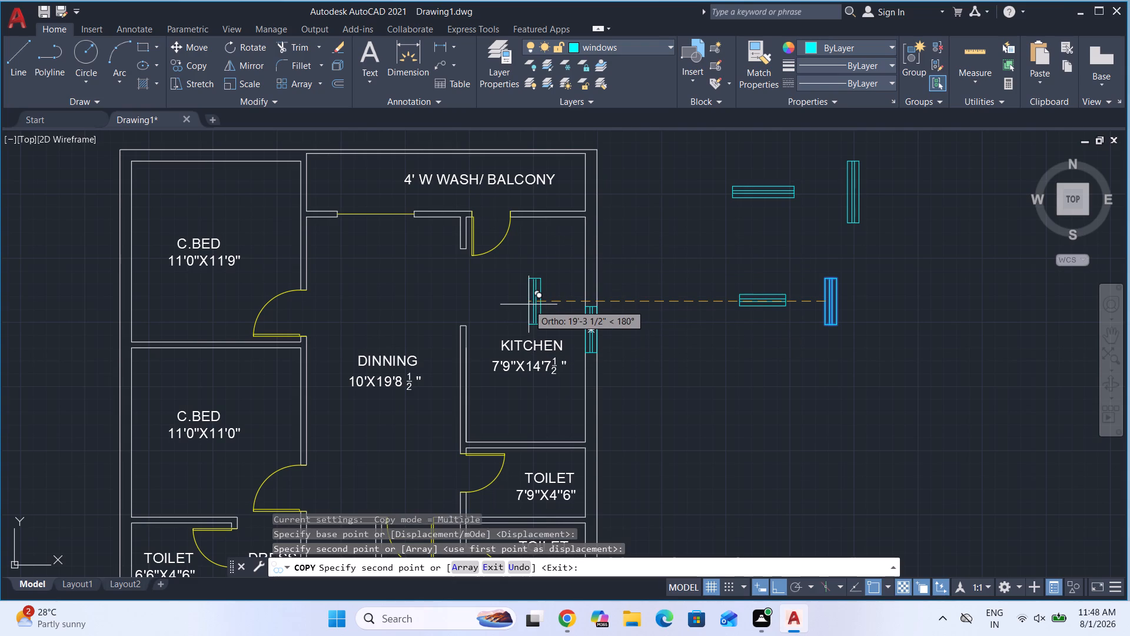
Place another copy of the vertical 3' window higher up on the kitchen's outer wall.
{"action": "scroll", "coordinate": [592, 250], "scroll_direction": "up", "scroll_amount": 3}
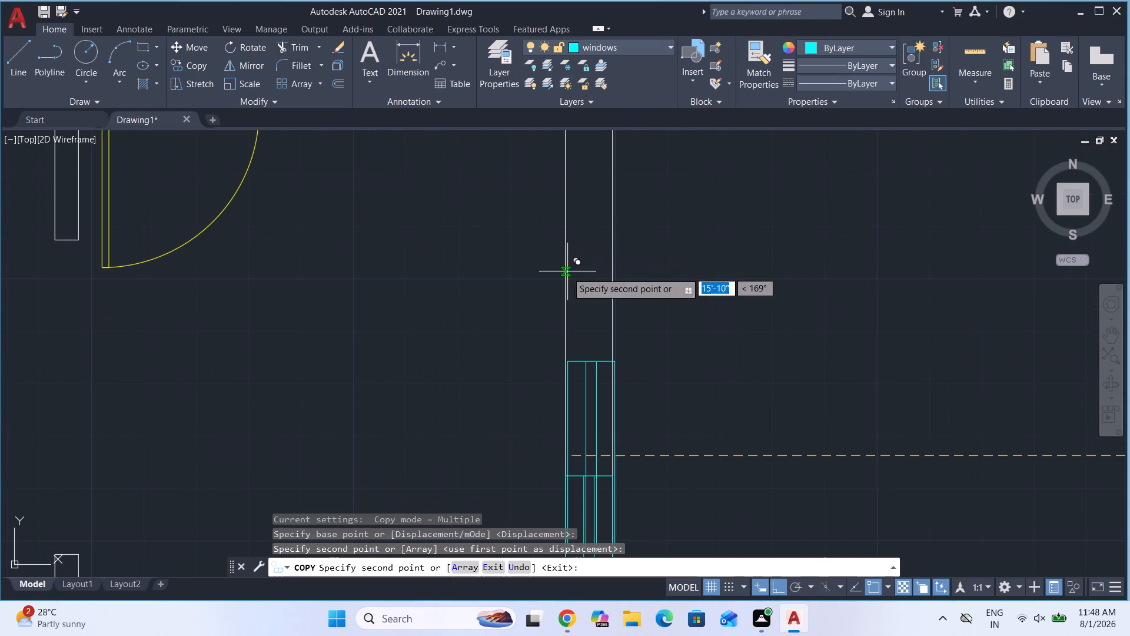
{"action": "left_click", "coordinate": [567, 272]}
Place a copy of the vertical 3' window at the midpoint of the M.BED outer wall and finish copying.
{"action": "scroll", "coordinate": [540, 224], "scroll_direction": "down", "scroll_amount": 4}
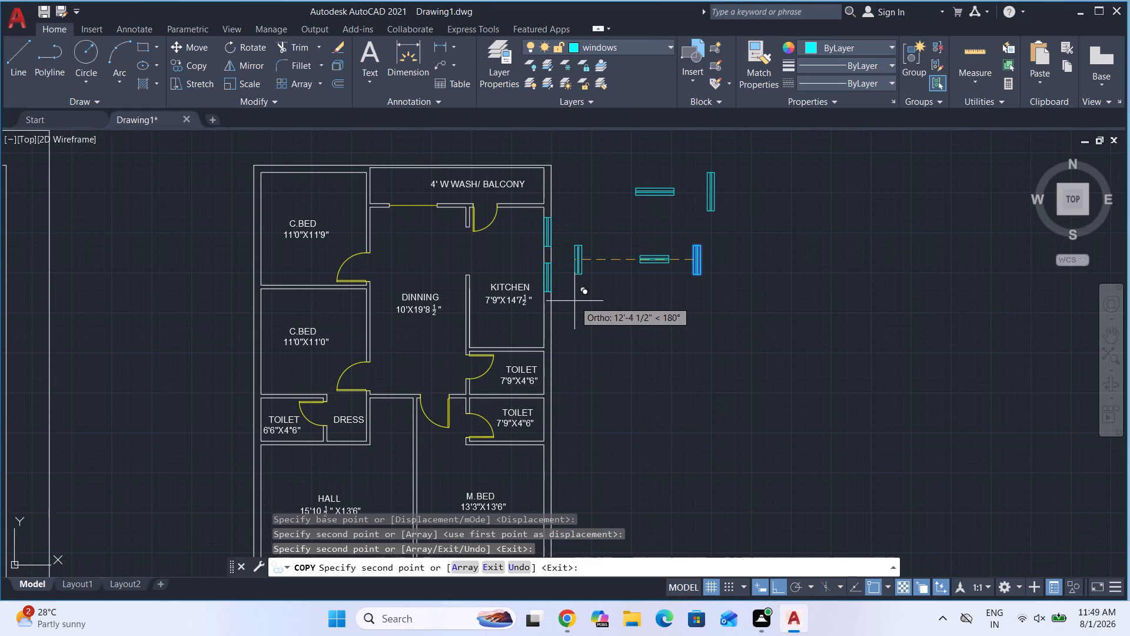
{"action": "scroll", "coordinate": [561, 232], "scroll_direction": "down", "scroll_amount": 1}
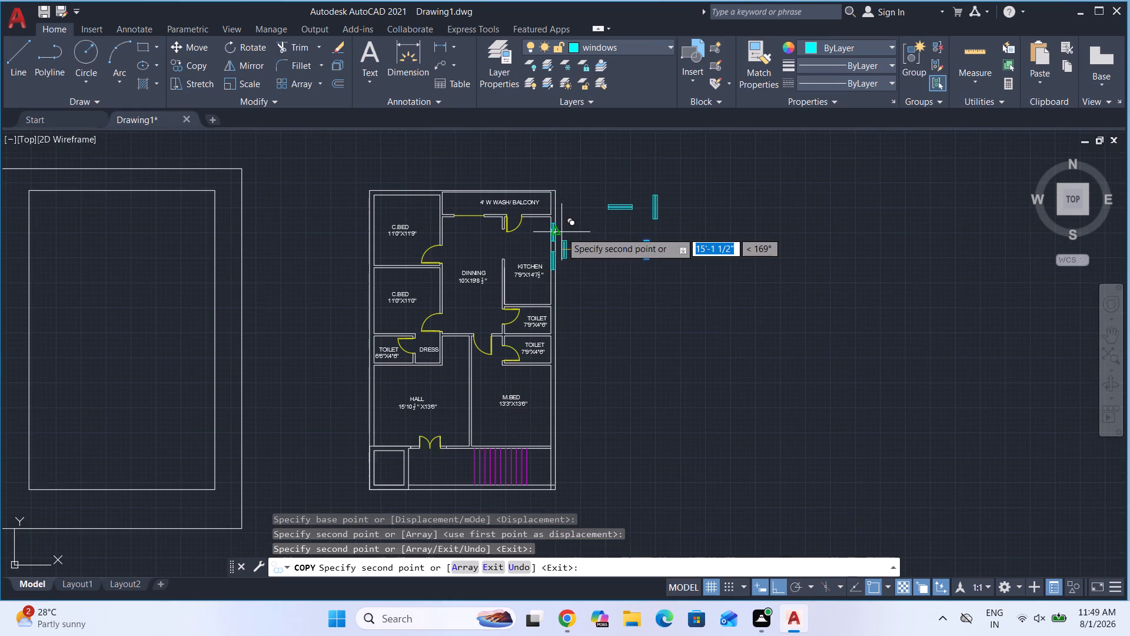
{"action": "scroll", "coordinate": [558, 396], "scroll_direction": "up", "scroll_amount": 2}
{"action": "scroll", "coordinate": [541, 347], "scroll_direction": "down", "scroll_amount": 1}
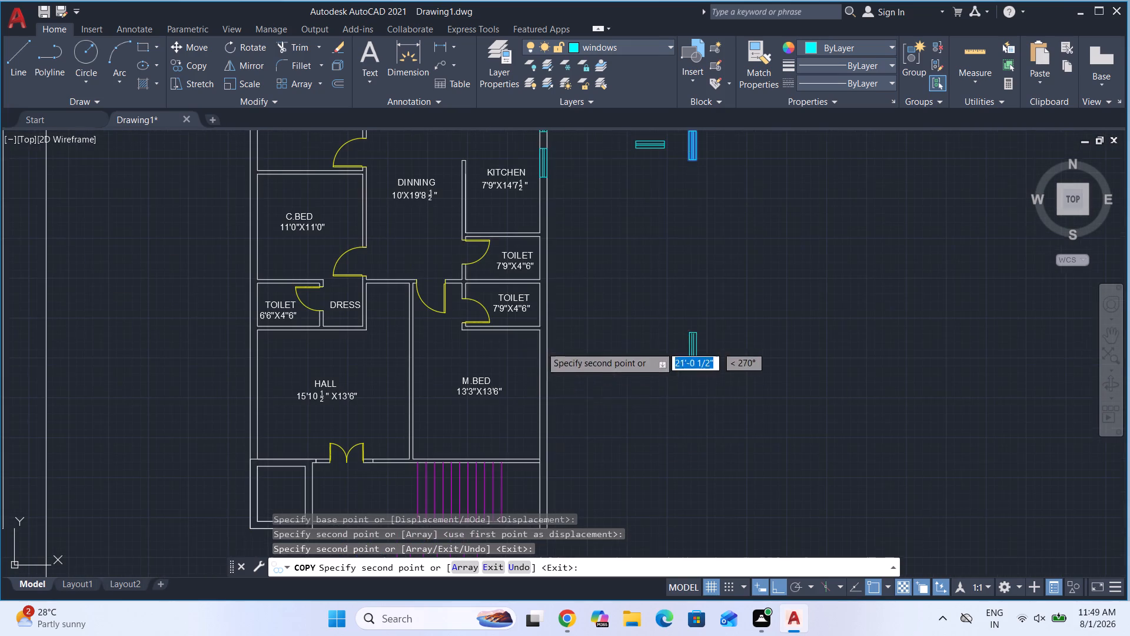
{"action": "left_click", "coordinate": [541, 395]}
{"action": "scroll", "coordinate": [626, 300], "scroll_direction": "down", "scroll_amount": 1}
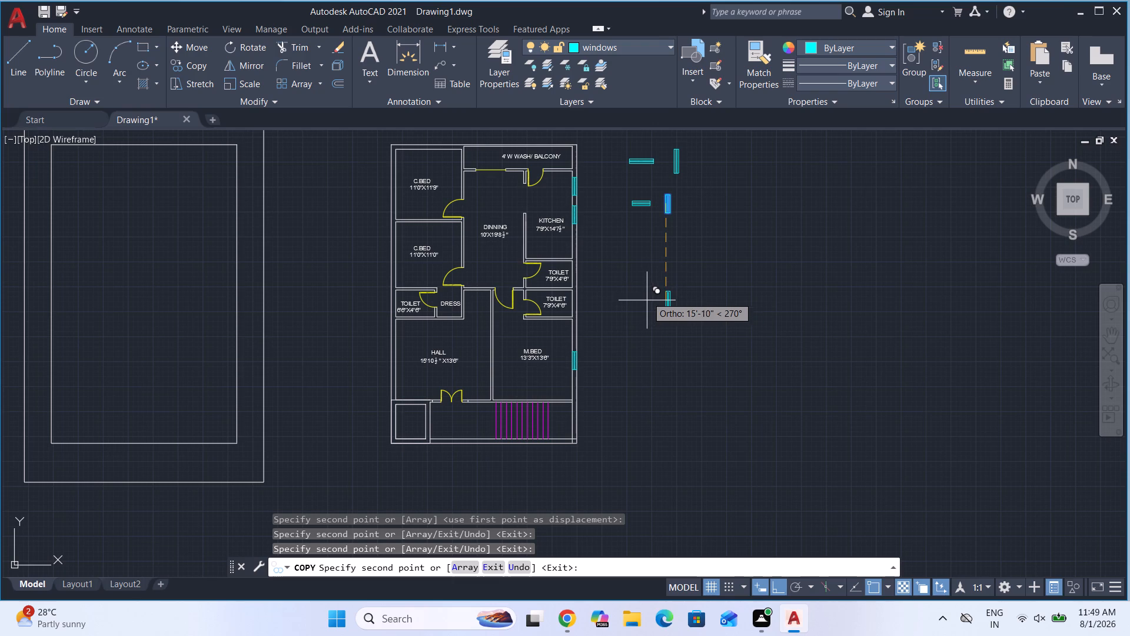
{"action": "key", "text": "Escape"}
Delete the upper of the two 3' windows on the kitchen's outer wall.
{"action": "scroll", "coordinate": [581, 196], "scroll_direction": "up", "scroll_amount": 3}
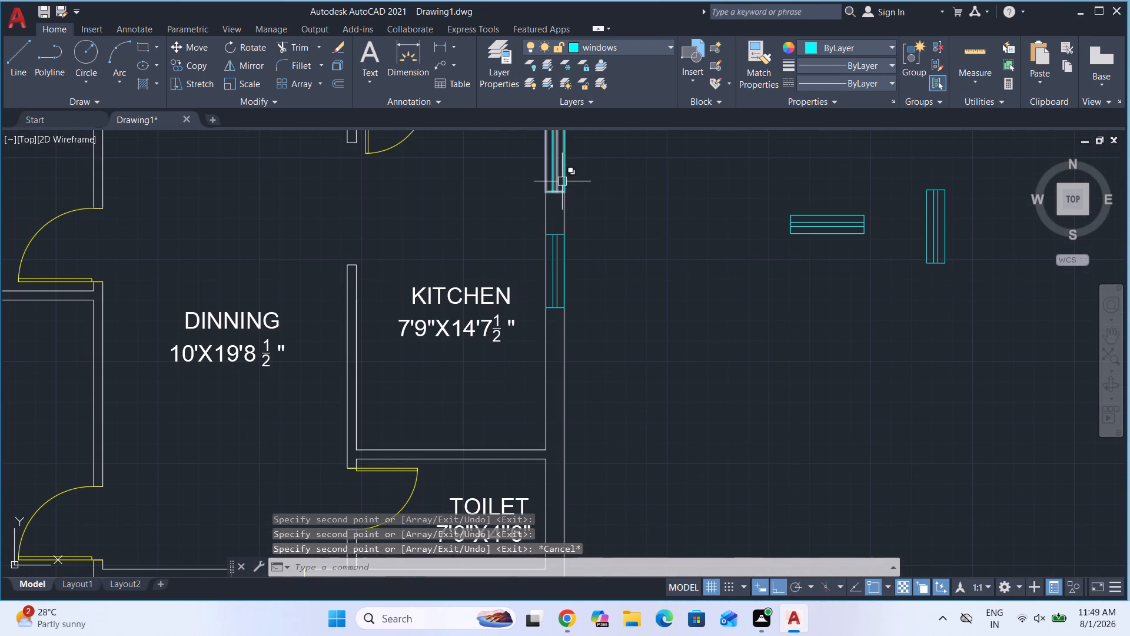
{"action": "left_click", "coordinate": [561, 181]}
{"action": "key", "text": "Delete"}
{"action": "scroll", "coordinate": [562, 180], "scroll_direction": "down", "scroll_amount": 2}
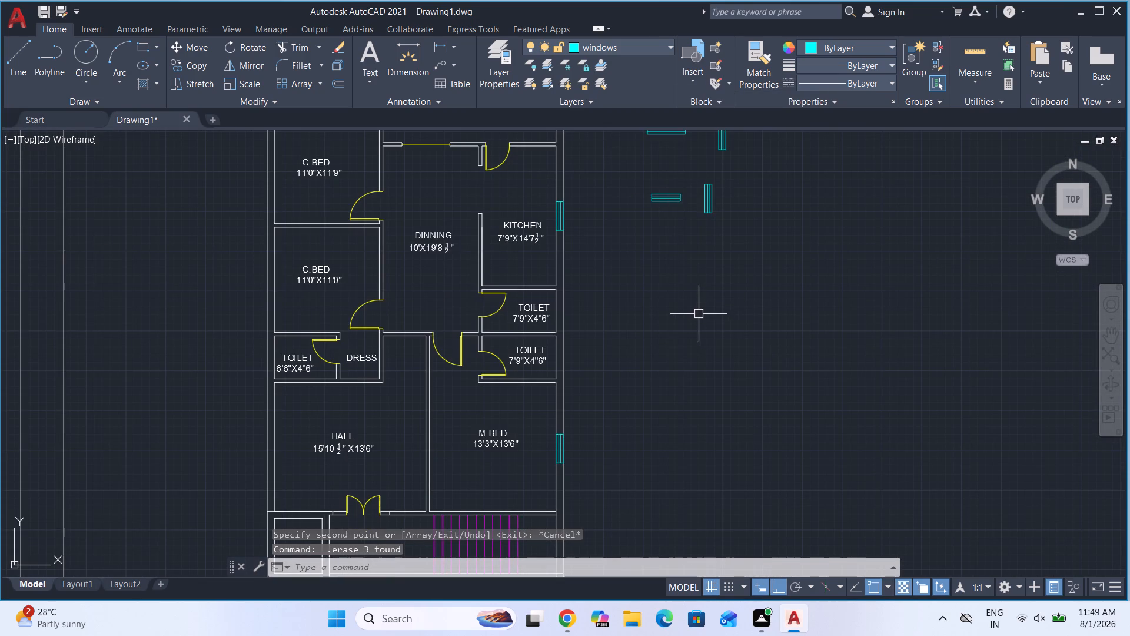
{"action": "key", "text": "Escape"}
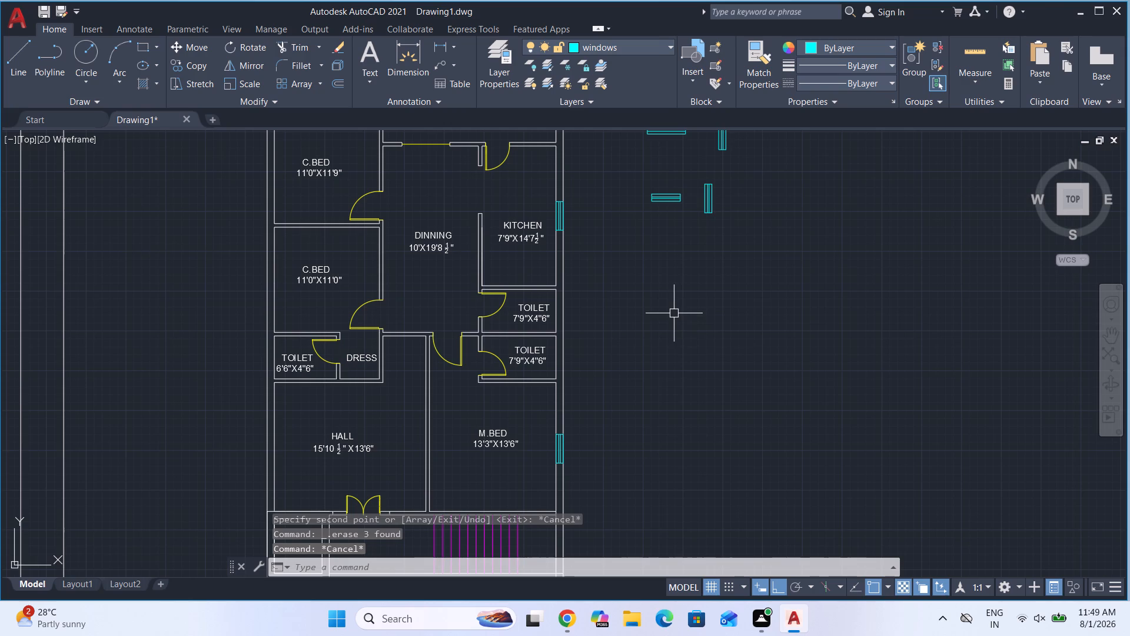
Draw a 2' by 9" rectangle in the empty area outside the plan, beside the toilets.
{"action": "scroll", "coordinate": [603, 317], "scroll_direction": "up", "scroll_amount": 1}
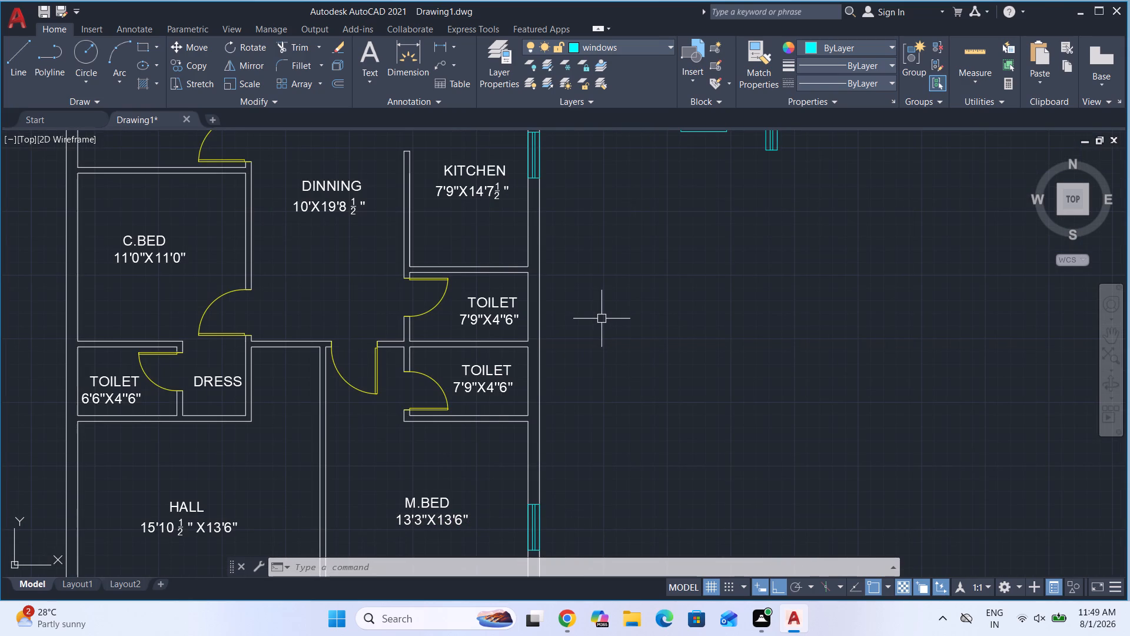
{"action": "type", "text": "REC"}
{"action": "key", "text": "Return"}
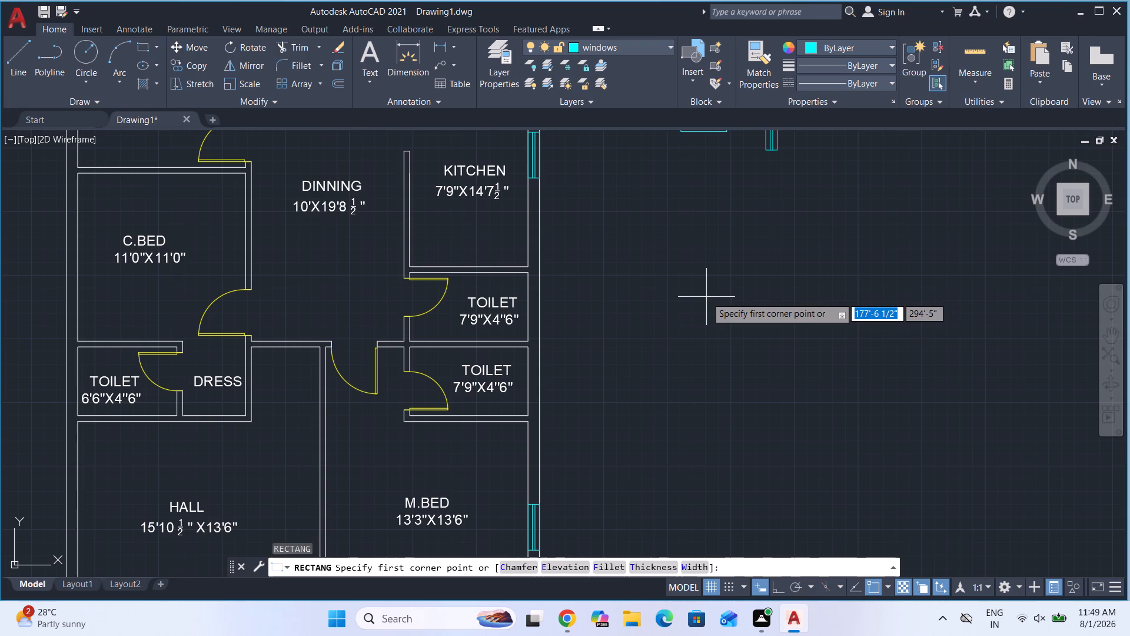
{"action": "left_click", "coordinate": [706, 297]}
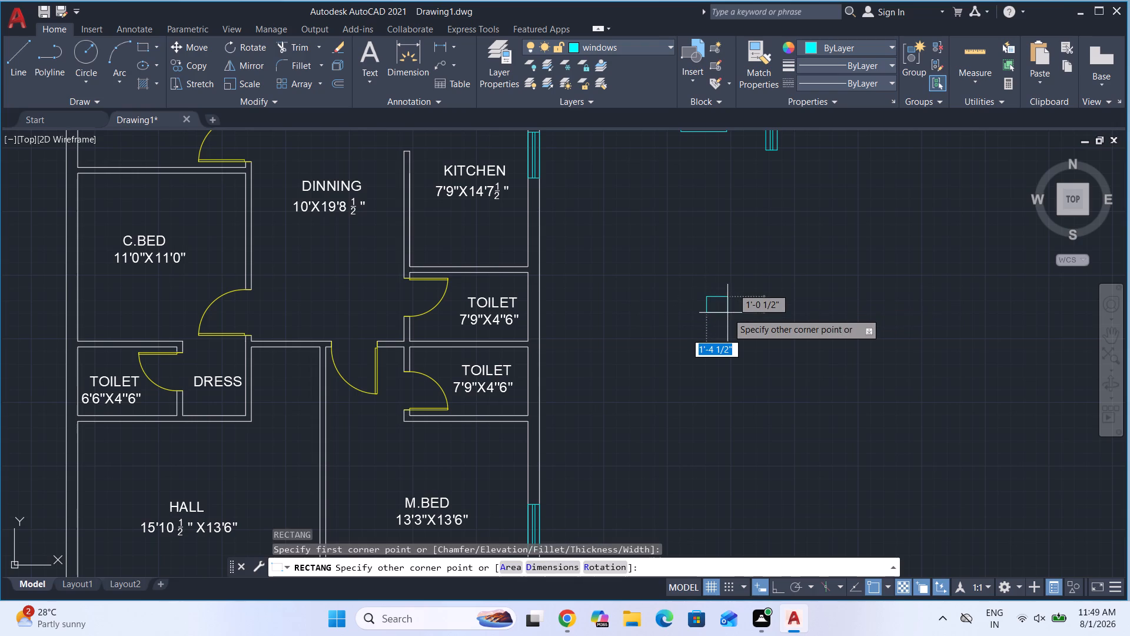
{"action": "key", "text": "d"}
{"action": "key", "text": "Return"}
{"action": "key", "text": "2"}
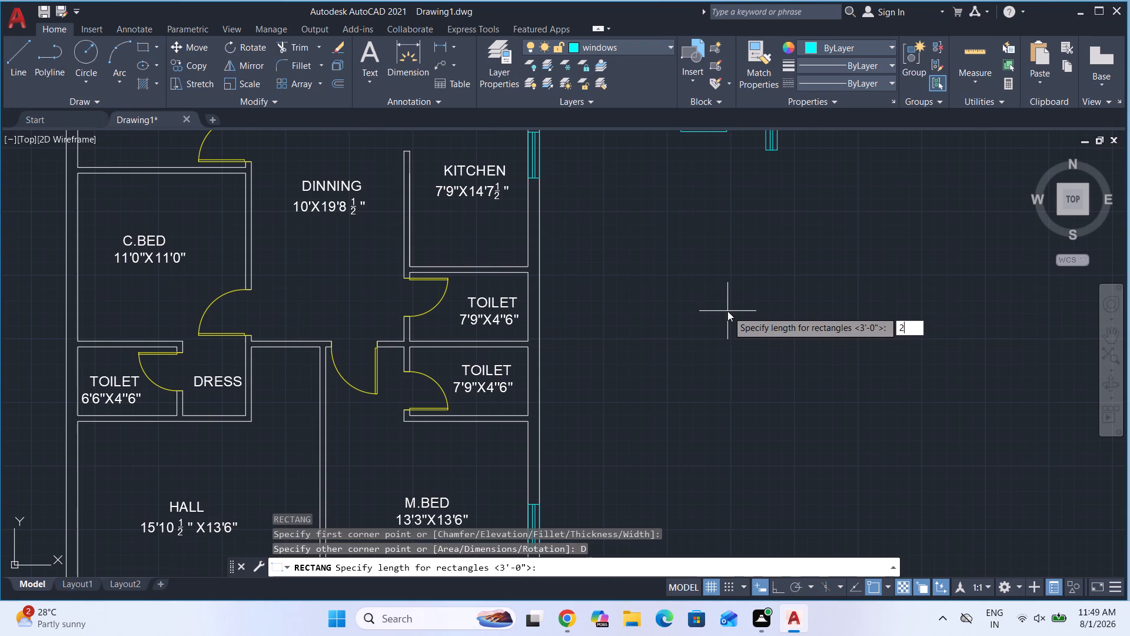
{"action": "key", "text": "apostrophe"}
{"action": "key", "text": "Return"}
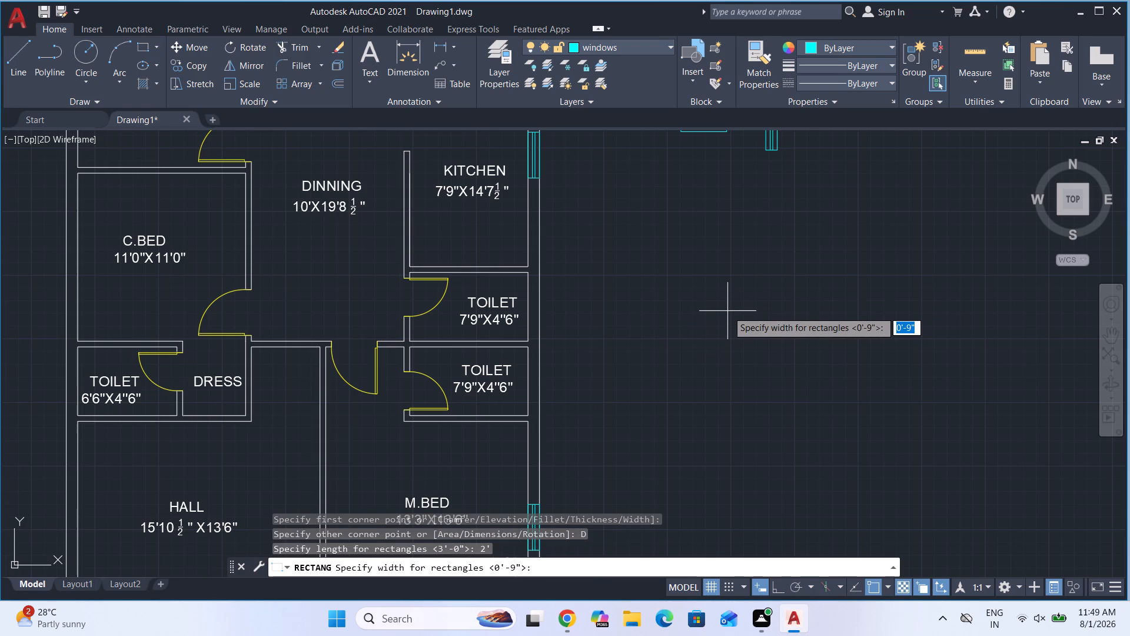
{"action": "key", "text": "Return"}
{"action": "left_click", "coordinate": [737, 320]}
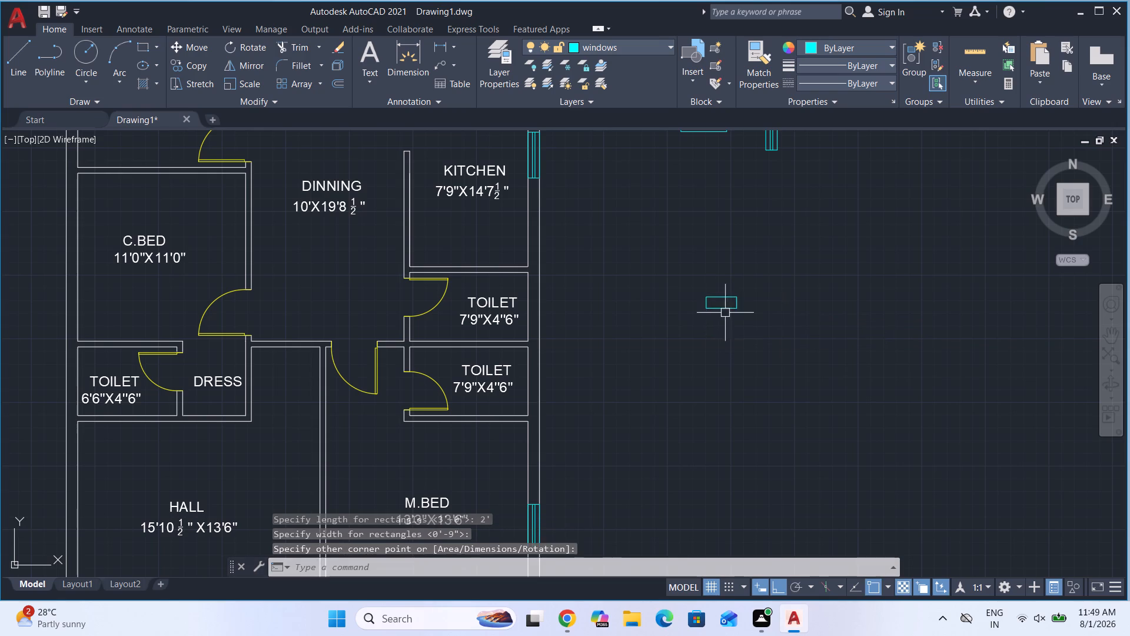
Draw a horizontal centre line through the 2' rectangle between the midpoints of its short sides.
{"action": "scroll", "coordinate": [714, 307], "scroll_direction": "up", "scroll_amount": 3}
{"action": "key", "text": "l"}
{"action": "key", "text": "Return"}
{"action": "scroll", "coordinate": [702, 286], "scroll_direction": "up", "scroll_amount": 1}
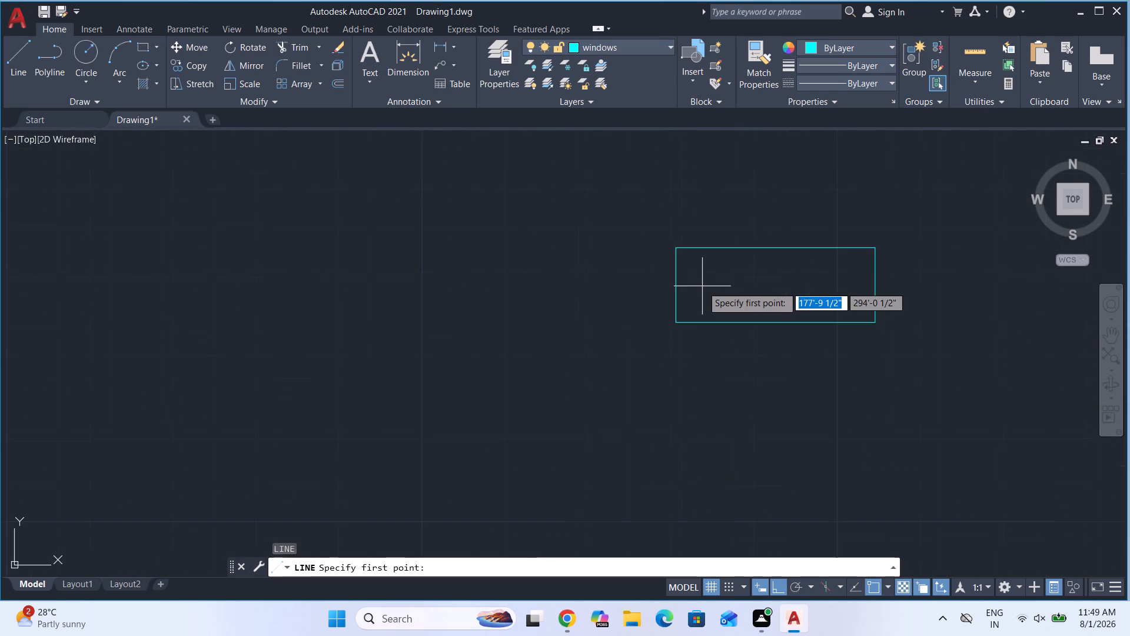
{"action": "left_click", "coordinate": [676, 286]}
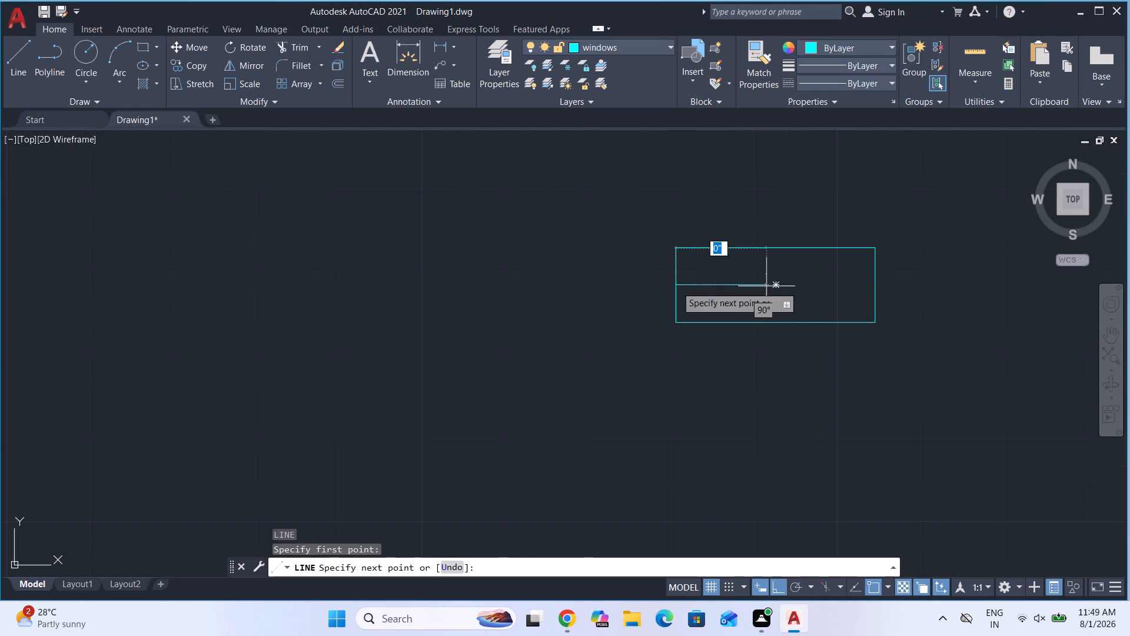
{"action": "left_click", "coordinate": [877, 284]}
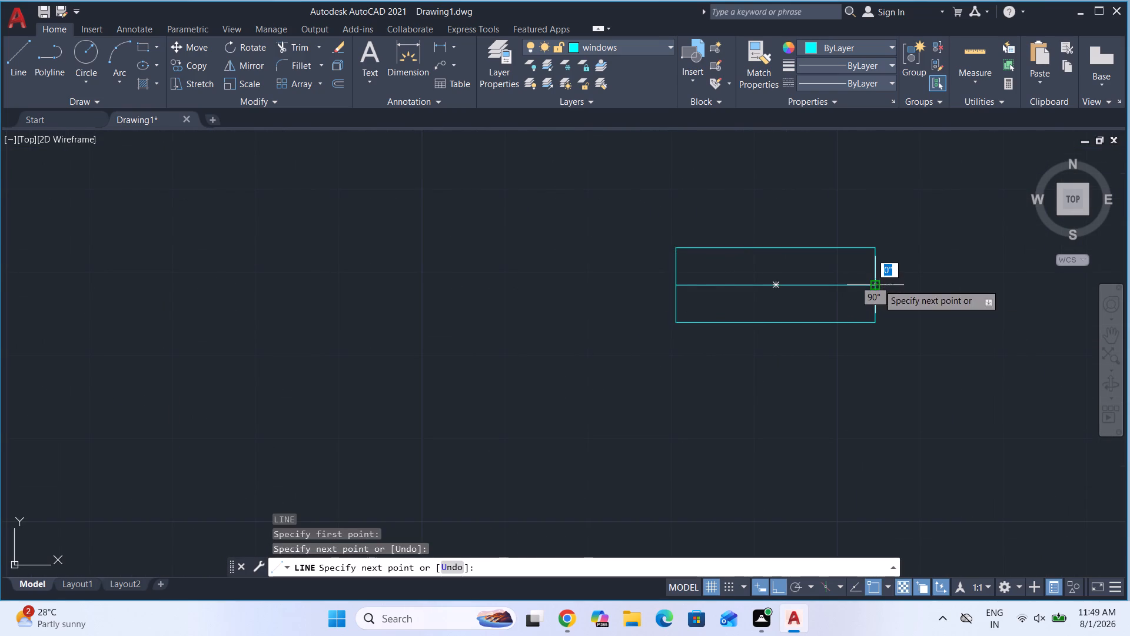
{"action": "key", "text": "space"}
Offset the 2' rectangle's horizontal centre line by 1" to both sides.
{"action": "key", "text": "o"}
{"action": "key", "text": "Return"}
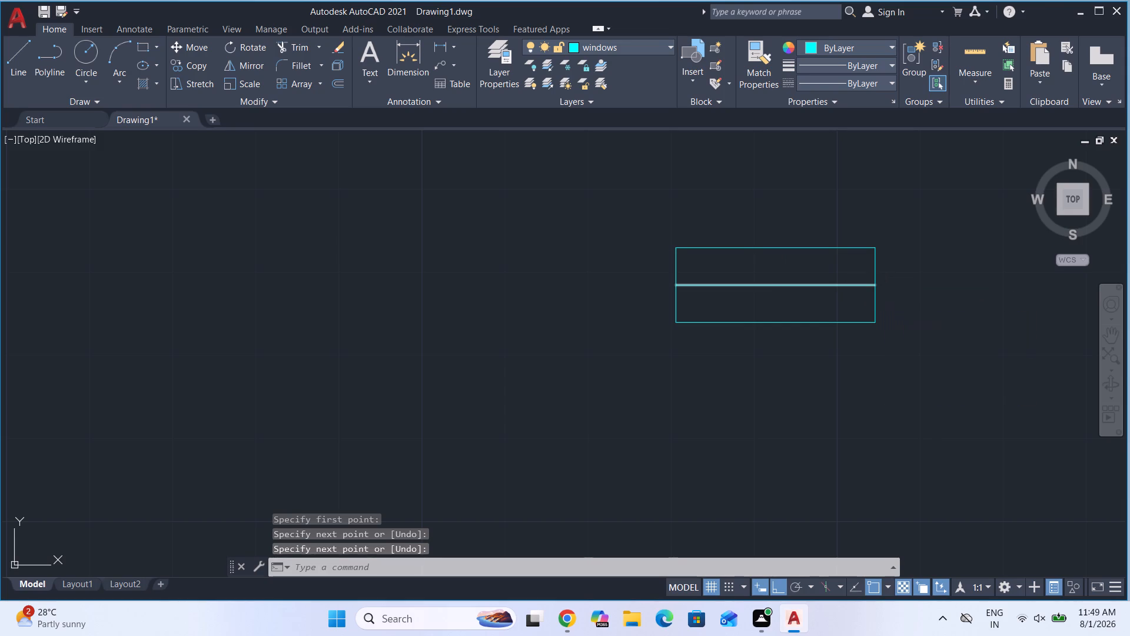
{"action": "key", "text": "1"}
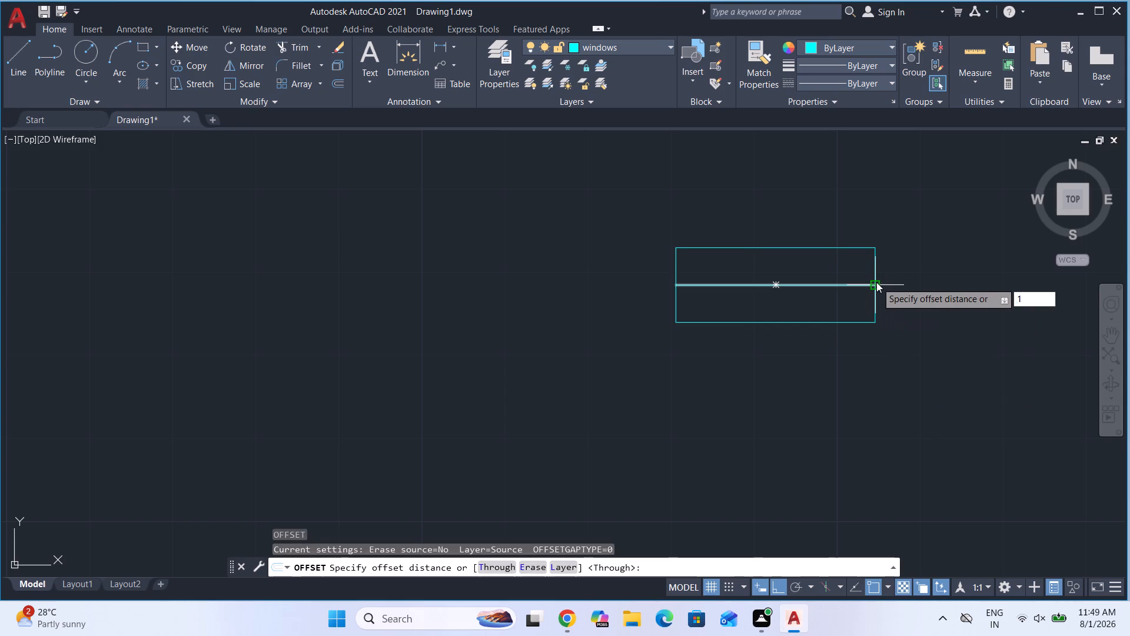
{"action": "key", "text": "shift+quotedbl"}
{"action": "key", "text": "Return"}
{"action": "left_click", "coordinate": [845, 282]}
{"action": "left_click", "coordinate": [840, 267]}
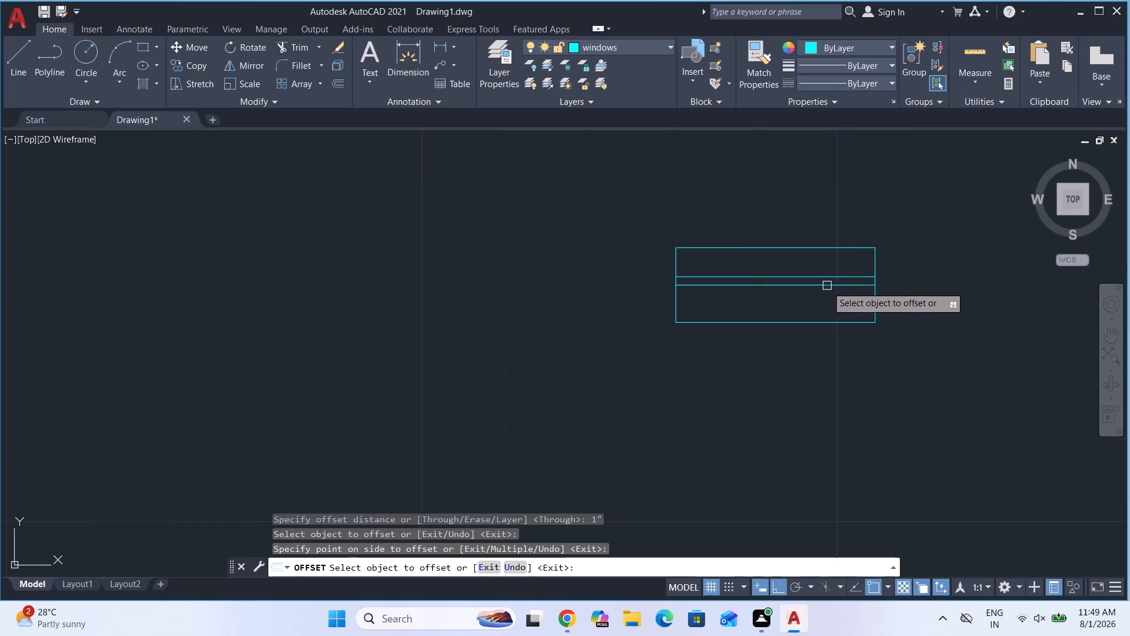
{"action": "left_click", "coordinate": [824, 287]}
{"action": "left_click", "coordinate": [826, 303]}
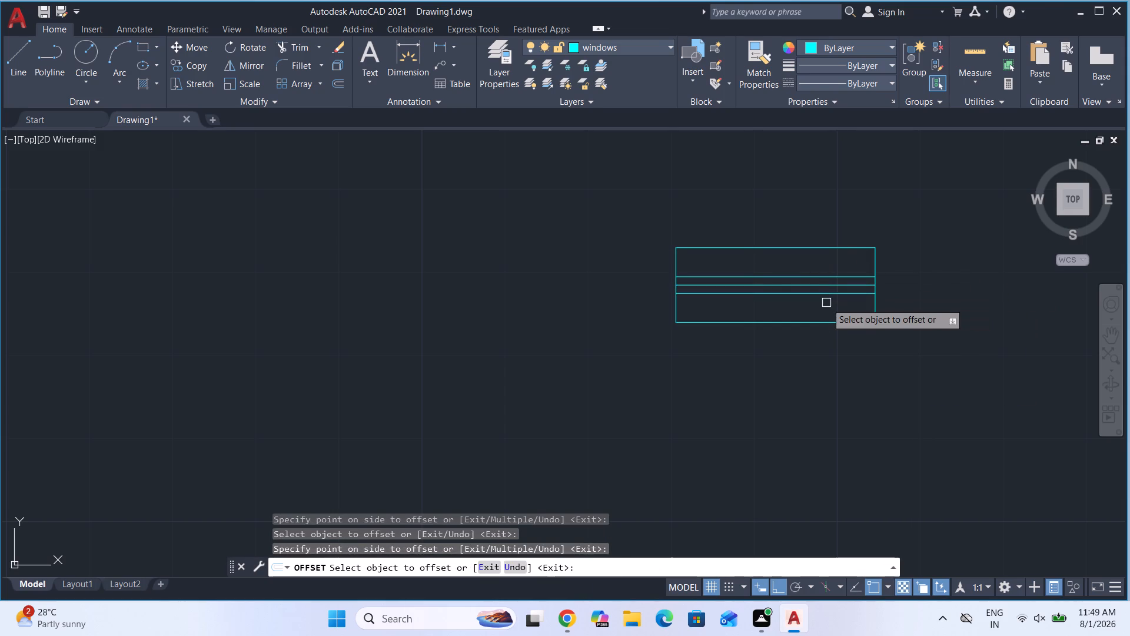
{"action": "key", "text": "Escape"}
Delete the original centre line between the two offset lines of the 2' window.
{"action": "left_click", "coordinate": [827, 284]}
{"action": "key", "text": "Delete"}
Group the 2' rectangle and its two inner lines into one window symbol.
{"action": "left_click_drag", "start_coordinate": [885, 366], "coordinate": [884, 360]}
{"action": "left_click", "coordinate": [760, 226]}
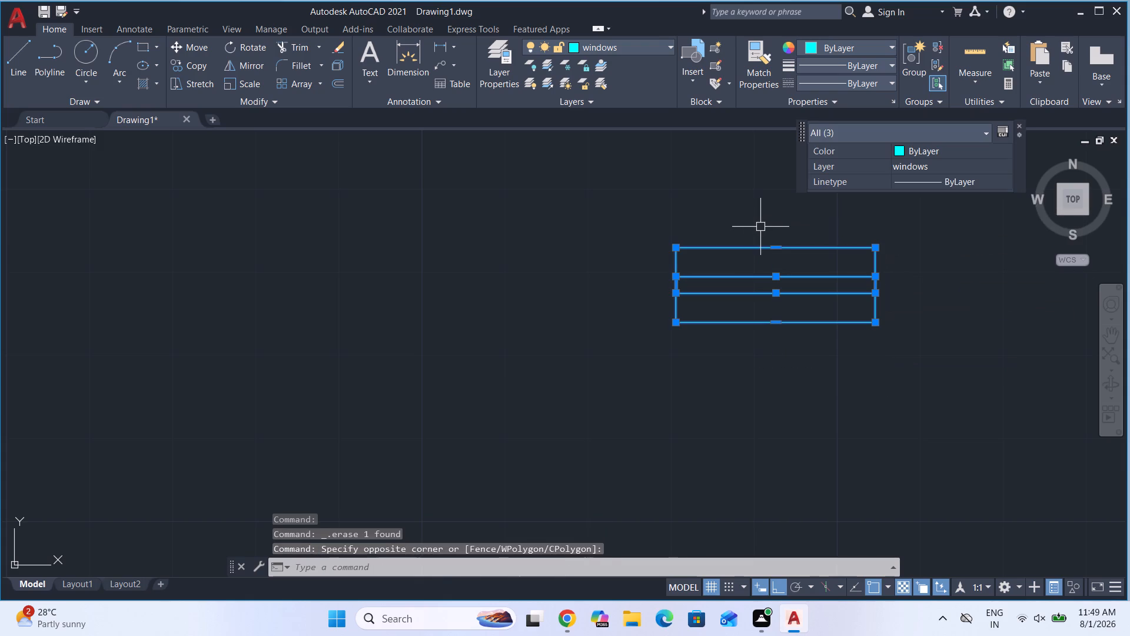
{"action": "key", "text": "g"}
{"action": "key", "text": "Return"}
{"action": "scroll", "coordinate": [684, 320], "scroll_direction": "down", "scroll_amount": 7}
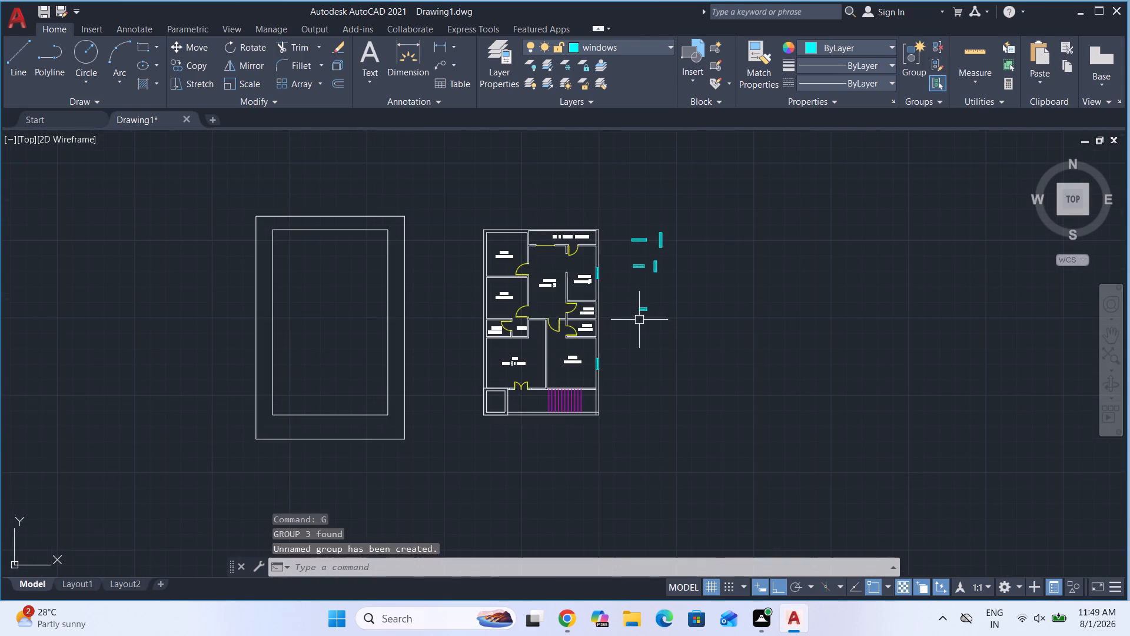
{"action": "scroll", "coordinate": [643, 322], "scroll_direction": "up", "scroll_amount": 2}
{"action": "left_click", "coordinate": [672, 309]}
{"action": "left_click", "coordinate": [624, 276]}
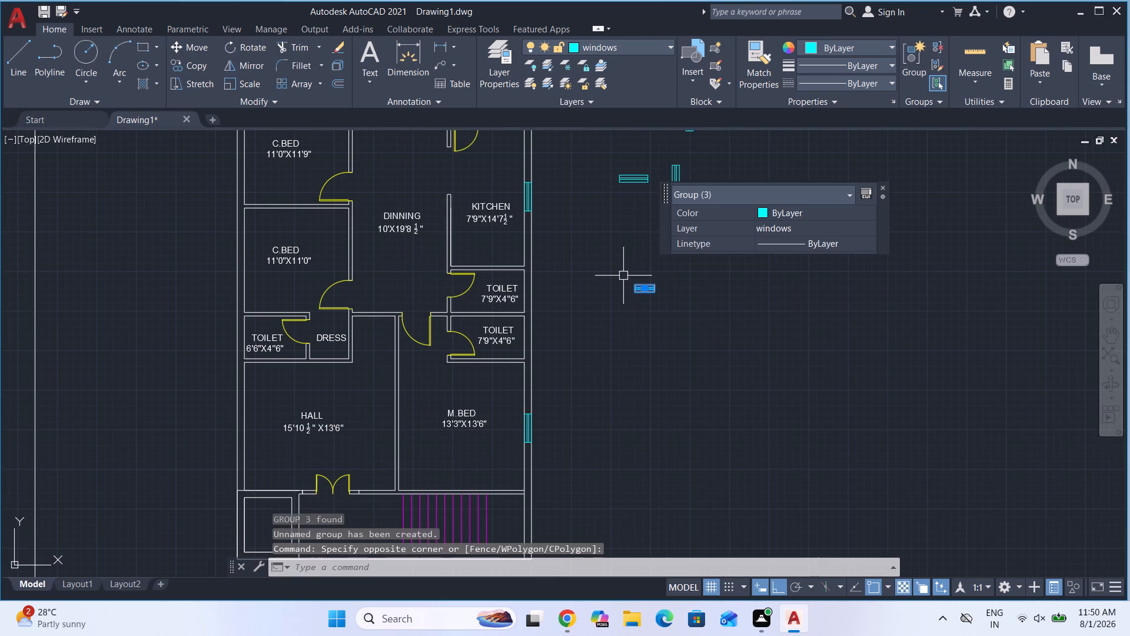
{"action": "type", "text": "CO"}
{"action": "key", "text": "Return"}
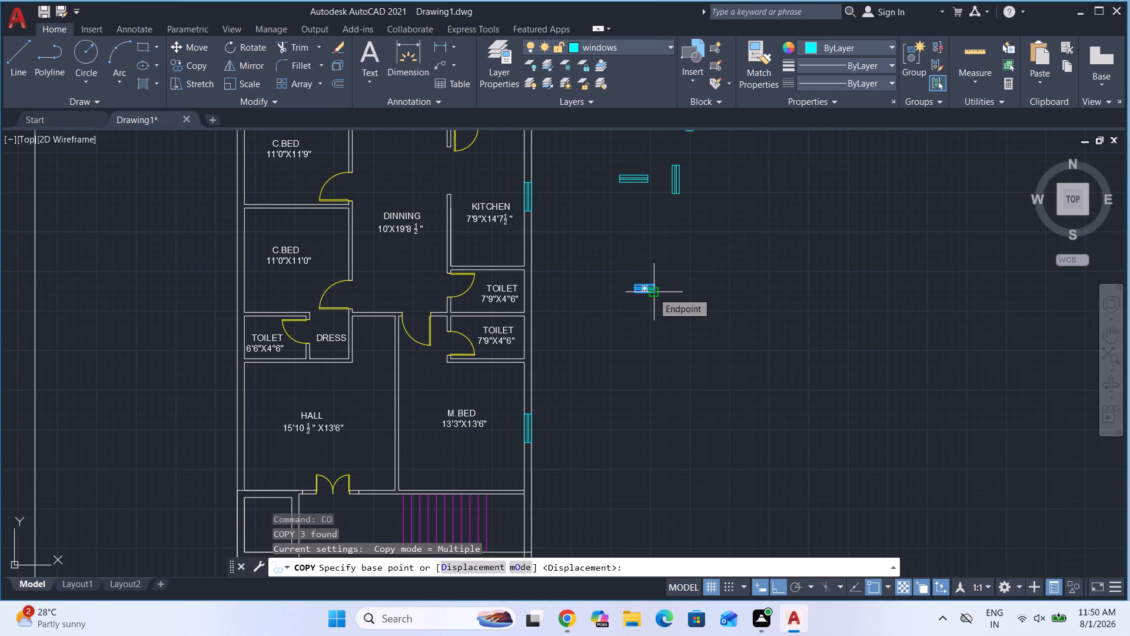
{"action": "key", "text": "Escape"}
Rotate the grouped 2' window 90° about its centre so that it stands vertical.
{"action": "type", "text": "RO"}
{"action": "key", "text": "Return"}
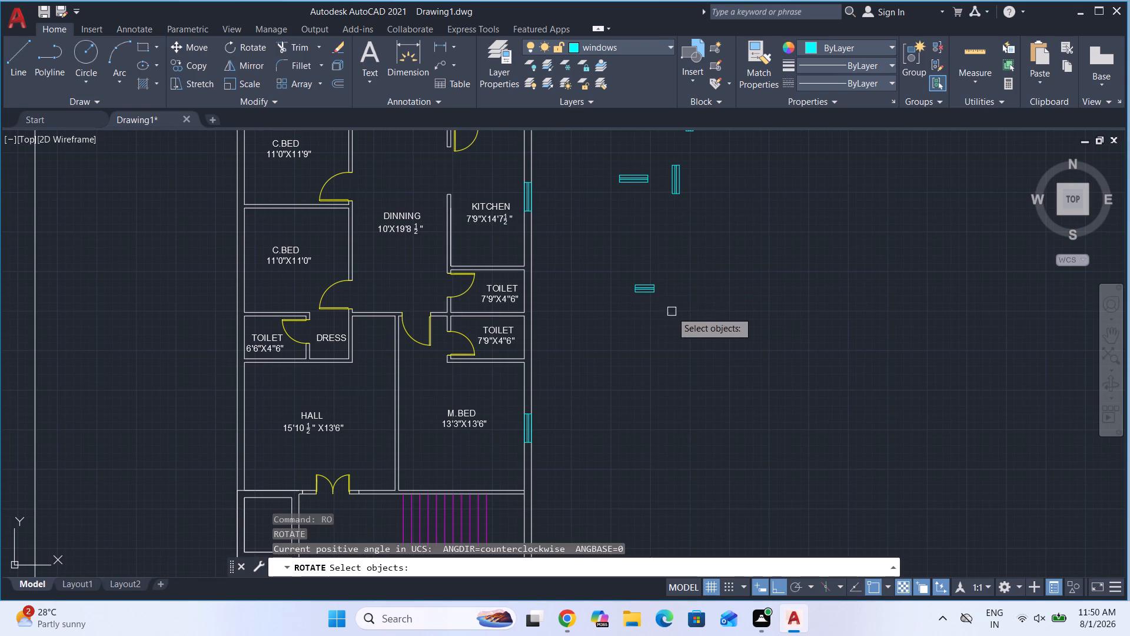
{"action": "left_click", "coordinate": [645, 289]}
{"action": "key", "text": "Return"}
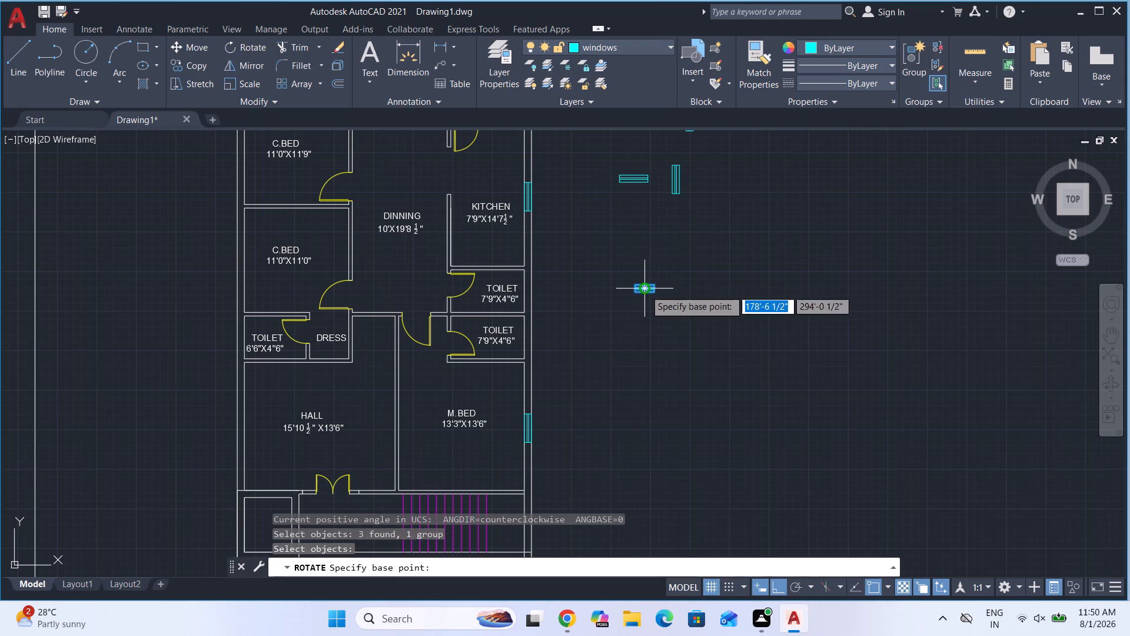
{"action": "left_click", "coordinate": [645, 290]}
{"action": "left_click", "coordinate": [645, 259]}
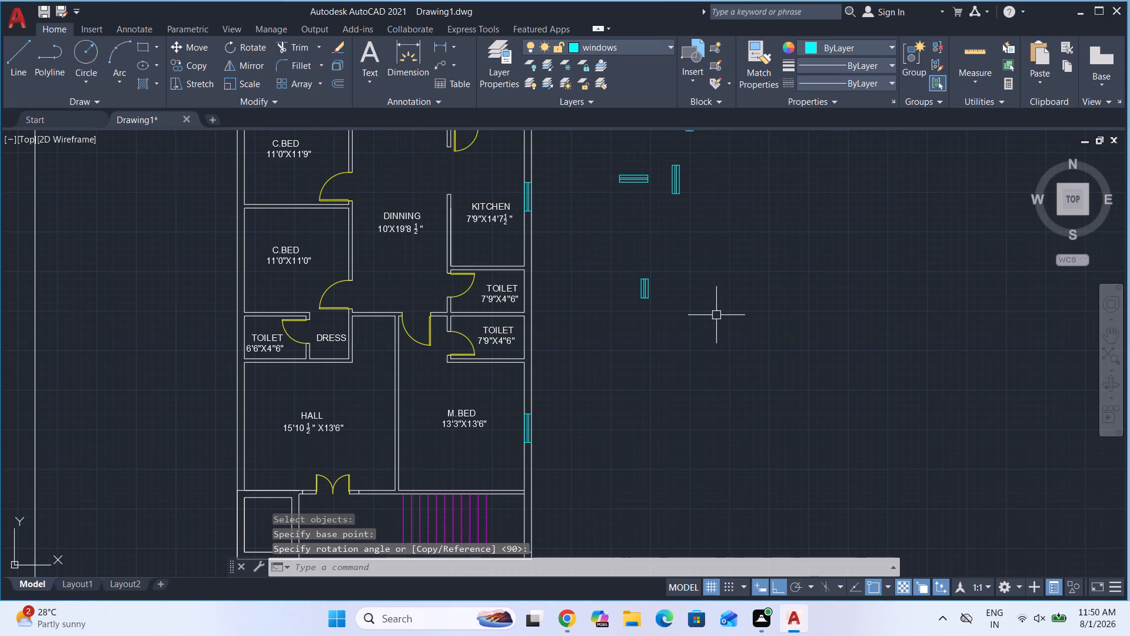
{"action": "key", "text": "Escape"}
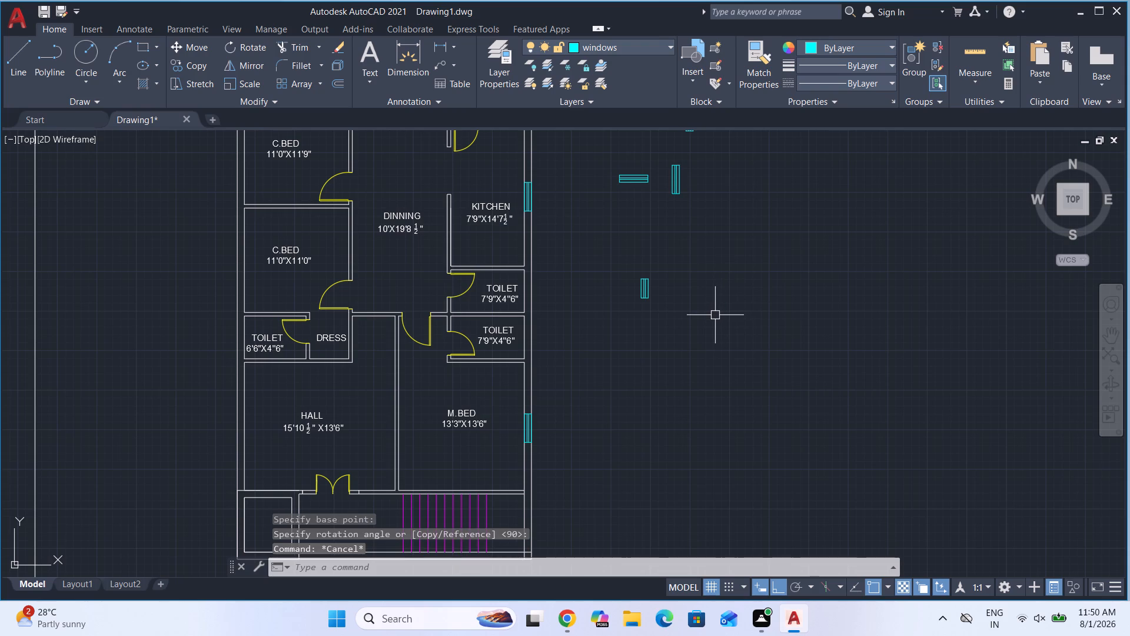
Copy the vertical 2' window by its long side's midpoint to the midpoint of the upper 7'9"X4'6" toilet's outer wall.
{"action": "type", "text": "CO"}
{"action": "key", "text": "Return"}
{"action": "scroll", "coordinate": [636, 277], "scroll_direction": "up", "scroll_amount": 3}
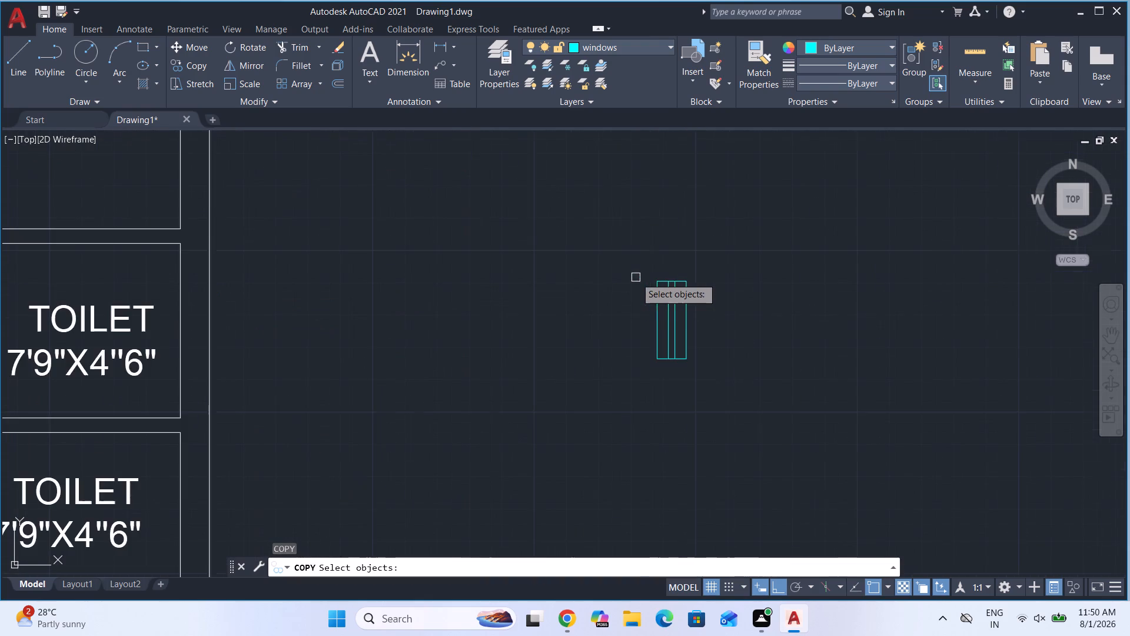
{"action": "scroll", "coordinate": [645, 314], "scroll_direction": "up", "scroll_amount": 2}
{"action": "left_click", "coordinate": [707, 327]}
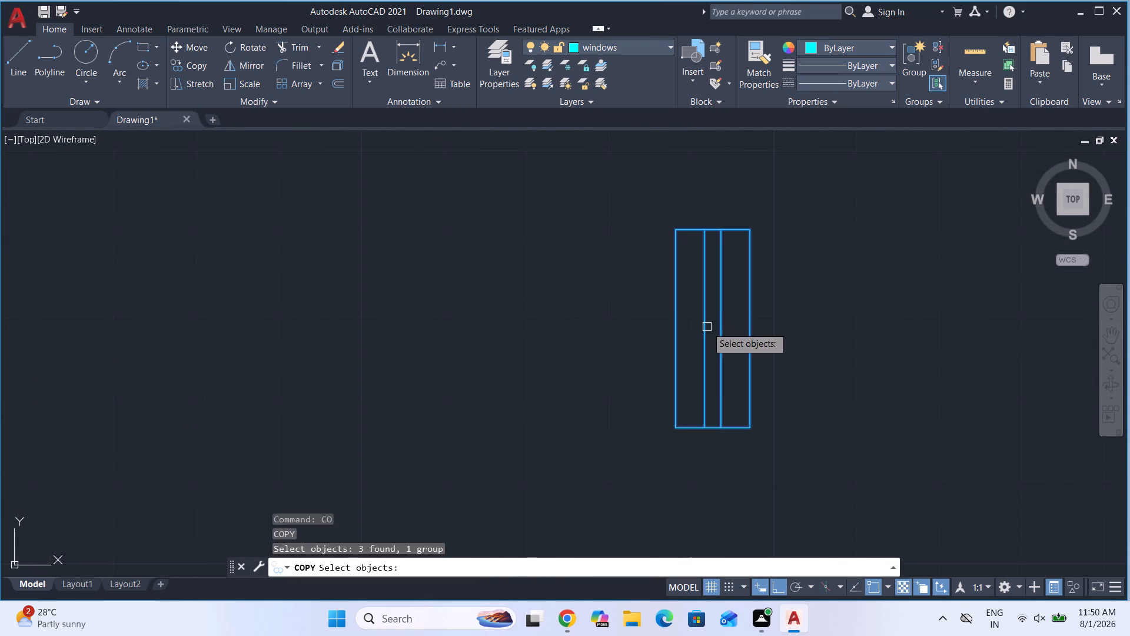
{"action": "key", "text": "Return"}
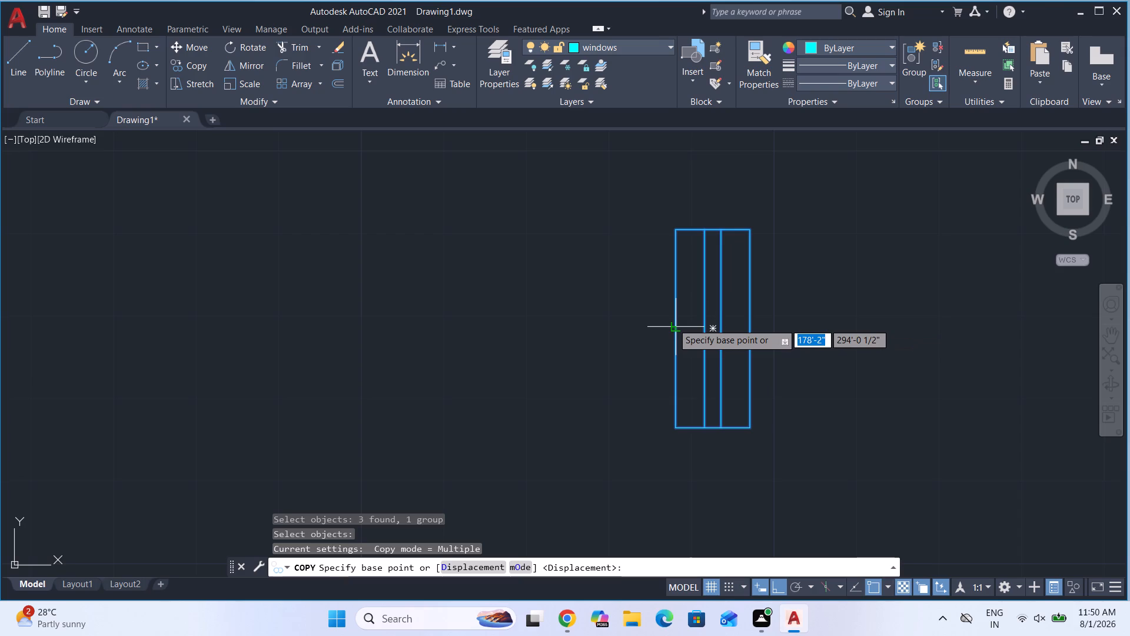
{"action": "left_click", "coordinate": [673, 323]}
{"action": "scroll", "coordinate": [825, 293], "scroll_direction": "down", "scroll_amount": 4}
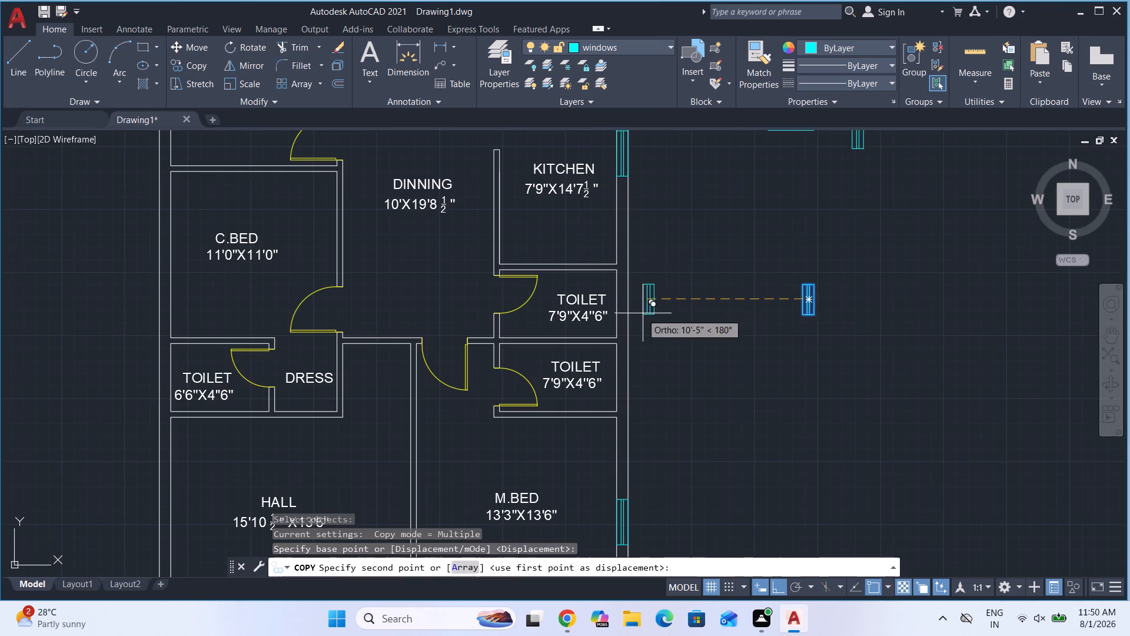
{"action": "scroll", "coordinate": [627, 313], "scroll_direction": "up", "scroll_amount": 2}
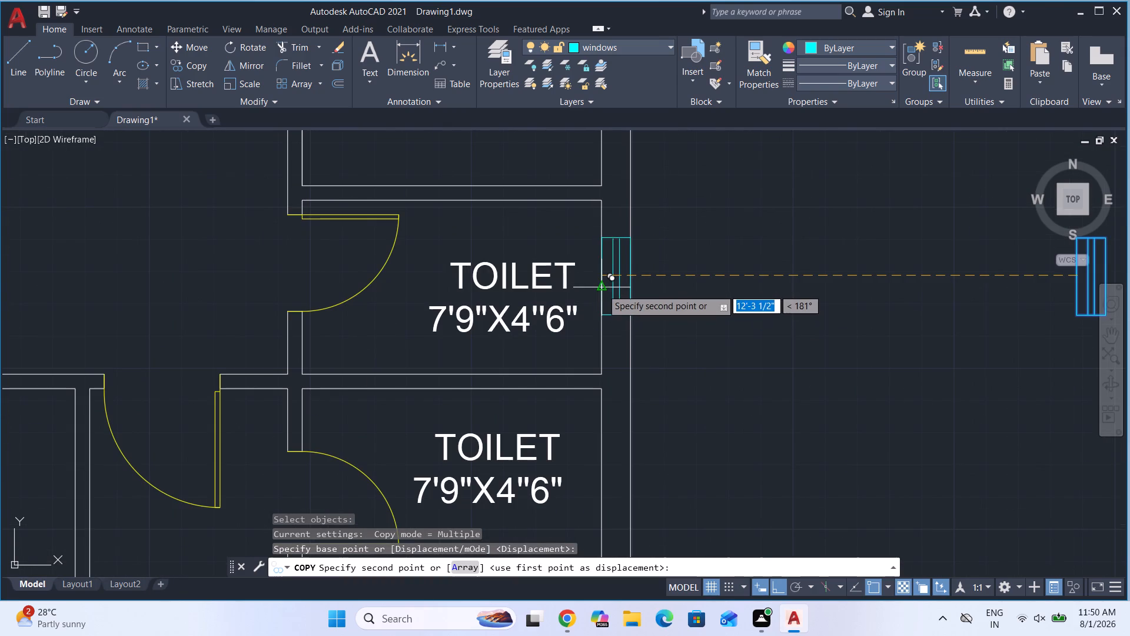
{"action": "left_click", "coordinate": [602, 289]}
Place another copy of the 2' window at the midpoint of the lower 7'9"X4'6" toilet's outer wall and finish copying.
{"action": "scroll", "coordinate": [601, 284], "scroll_direction": "down", "scroll_amount": 1}
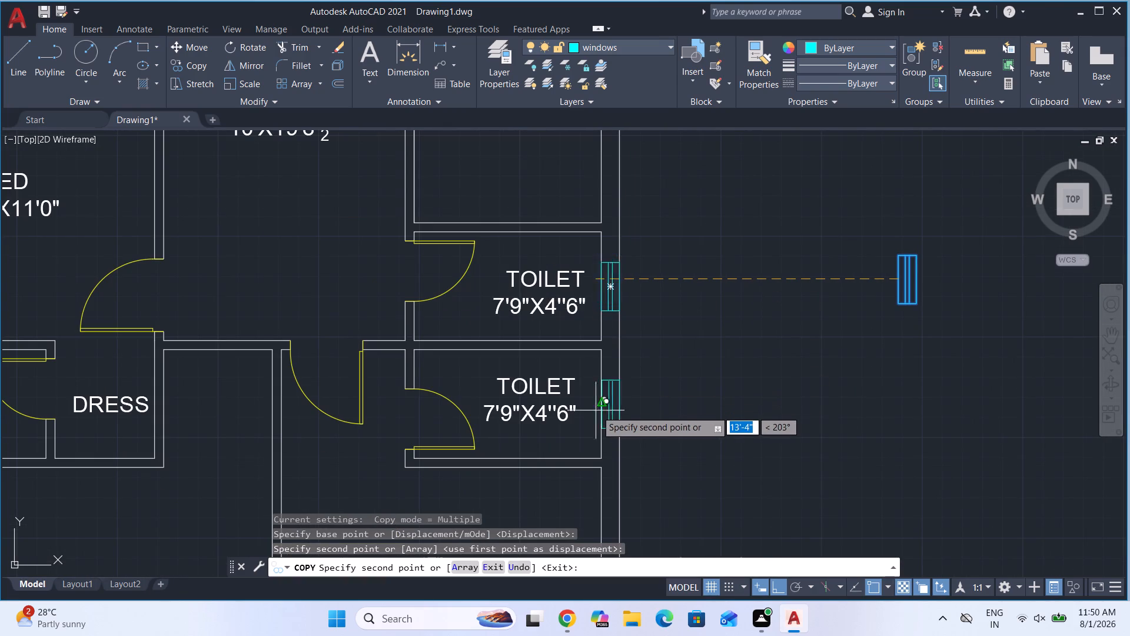
{"action": "left_click", "coordinate": [600, 402]}
{"action": "scroll", "coordinate": [721, 348], "scroll_direction": "down", "scroll_amount": 1}
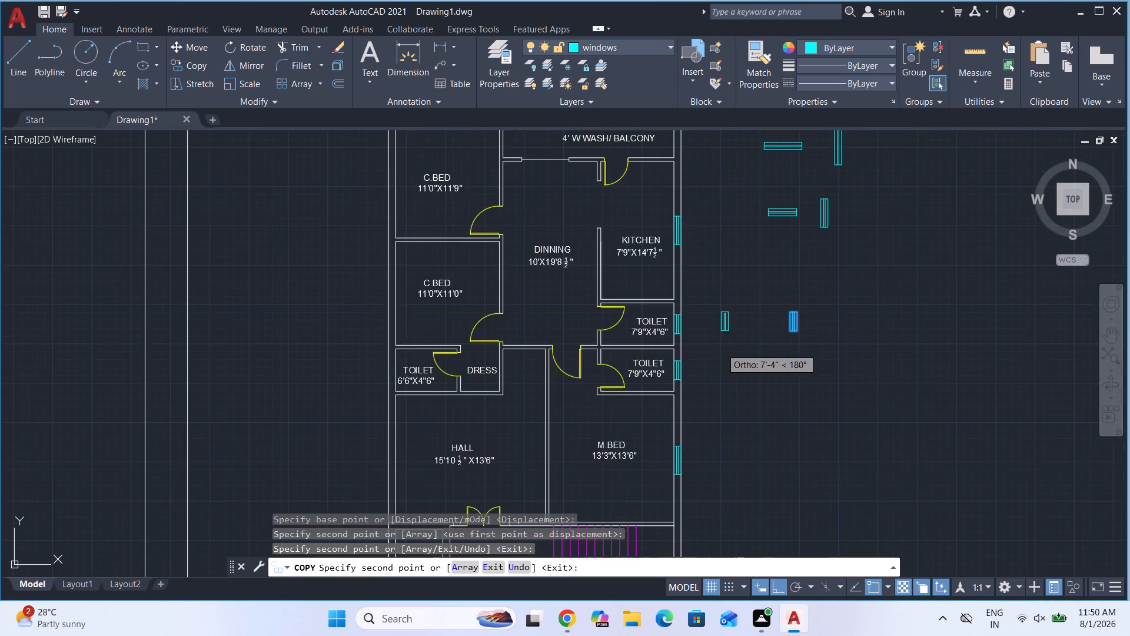
{"action": "scroll", "coordinate": [721, 348], "scroll_direction": "down", "scroll_amount": 2}
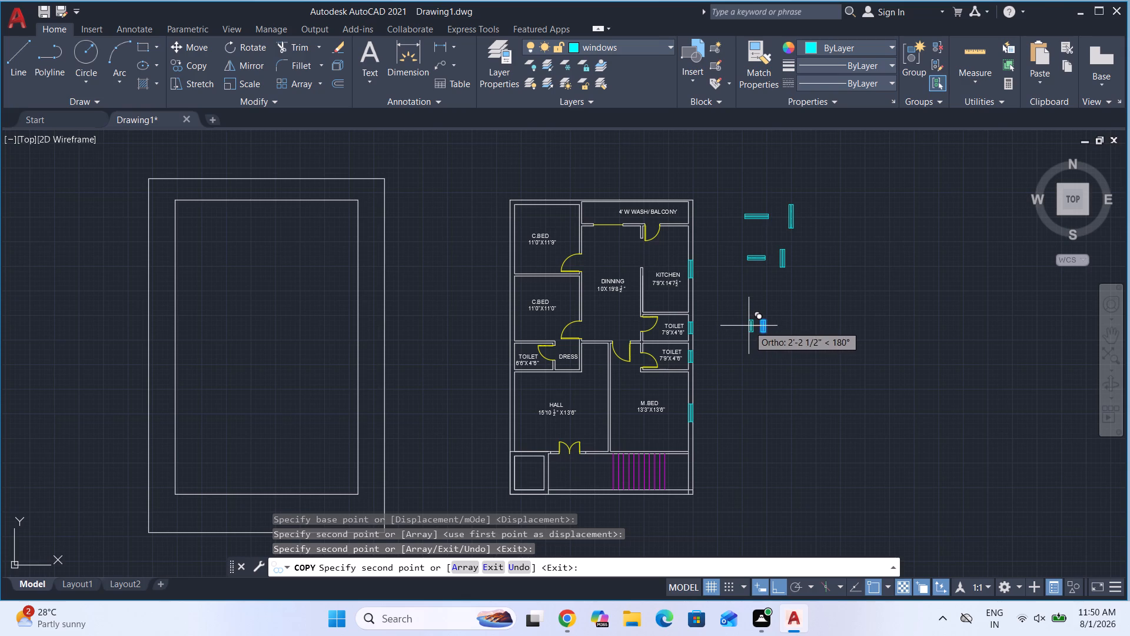
{"action": "key", "text": "Escape"}
Copy the vertical 4' window by its long side's midpoint to the midpoint of the HALL's outer wall.
{"action": "scroll", "coordinate": [798, 215], "scroll_direction": "up", "scroll_amount": 3}
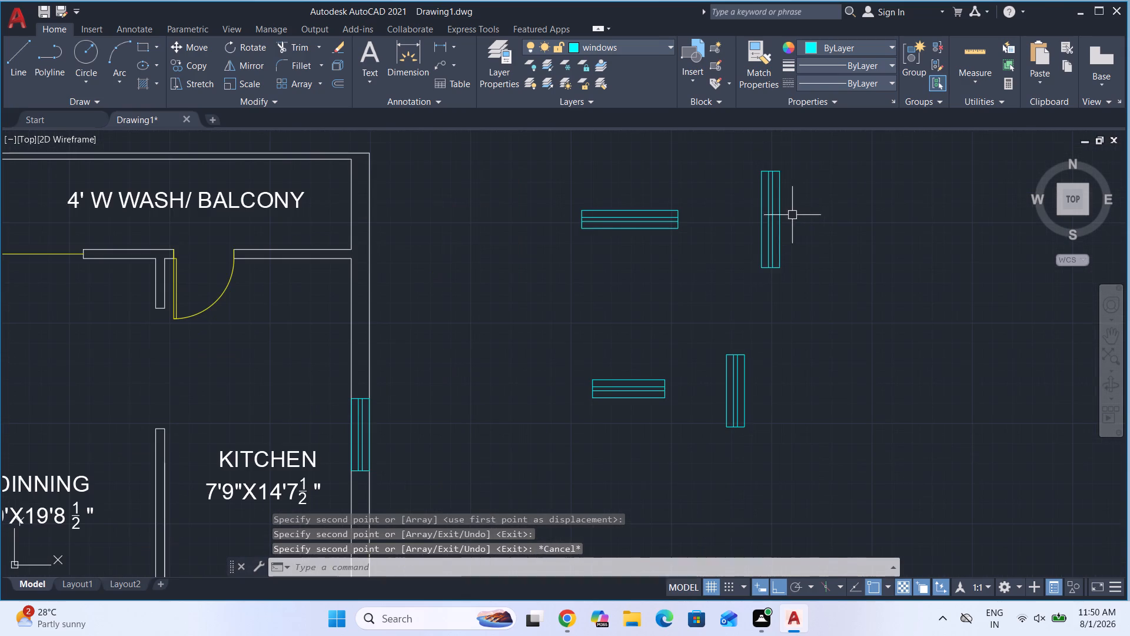
{"action": "left_click", "coordinate": [780, 216]}
{"action": "type", "text": "CO"}
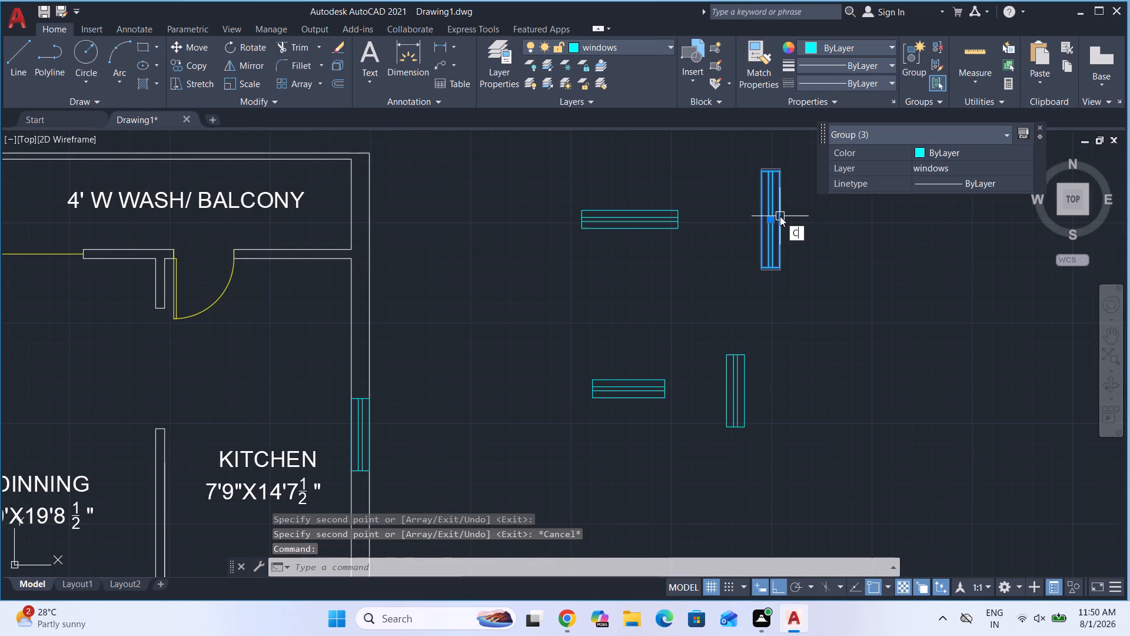
{"action": "key", "text": "Return"}
{"action": "left_click", "coordinate": [781, 222]}
{"action": "scroll", "coordinate": [864, 191], "scroll_direction": "down", "scroll_amount": 4}
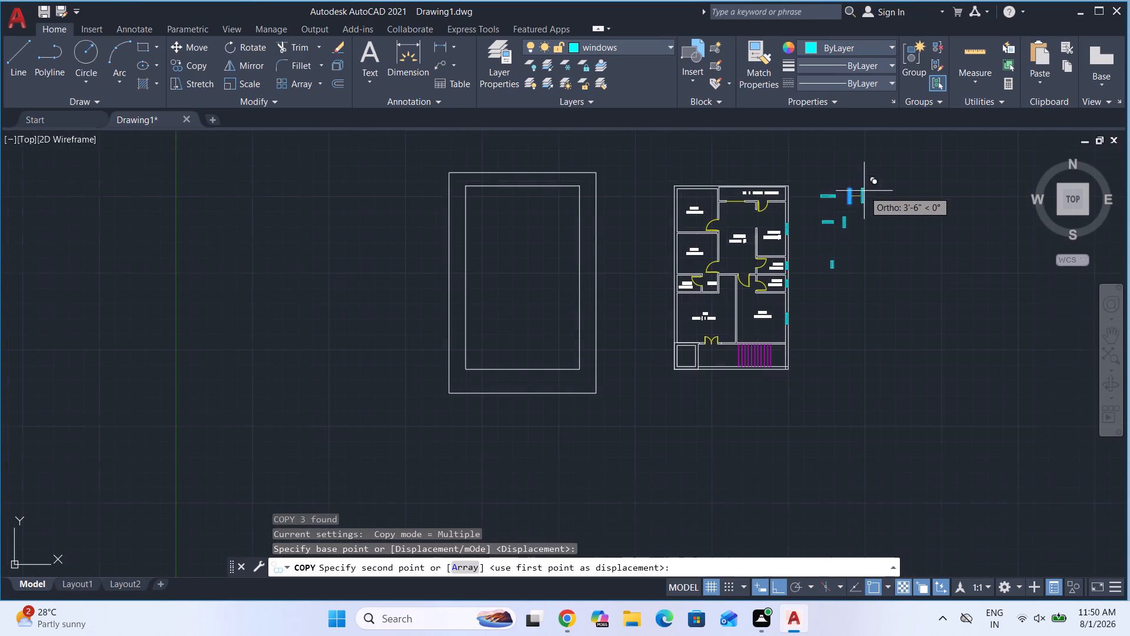
{"action": "scroll", "coordinate": [677, 330], "scroll_direction": "up", "scroll_amount": 3}
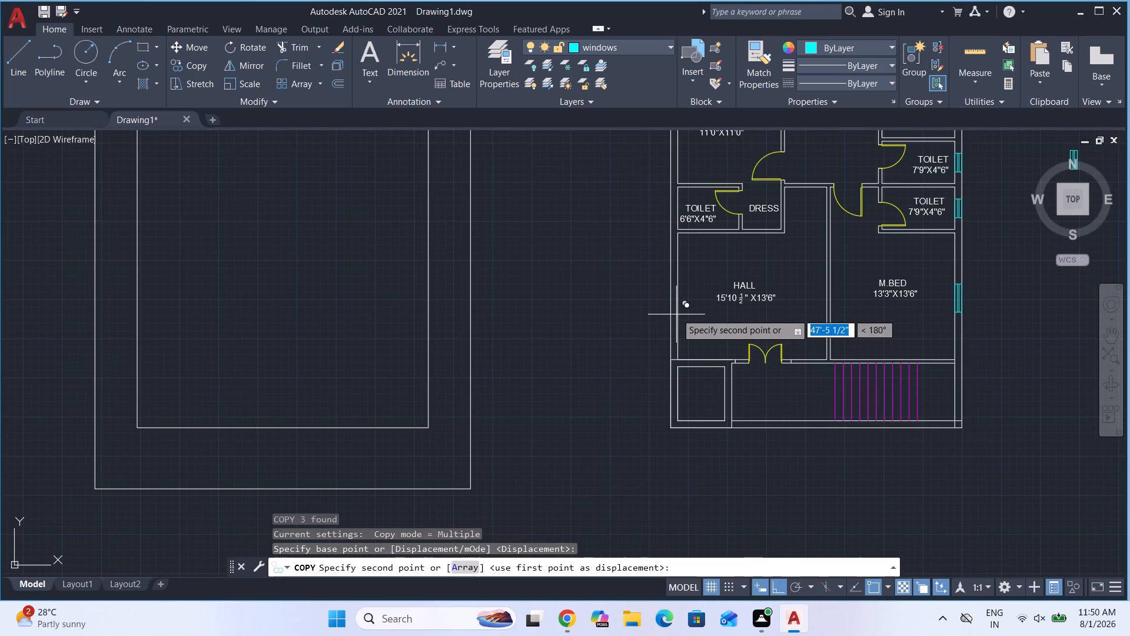
{"action": "left_click", "coordinate": [677, 296]}
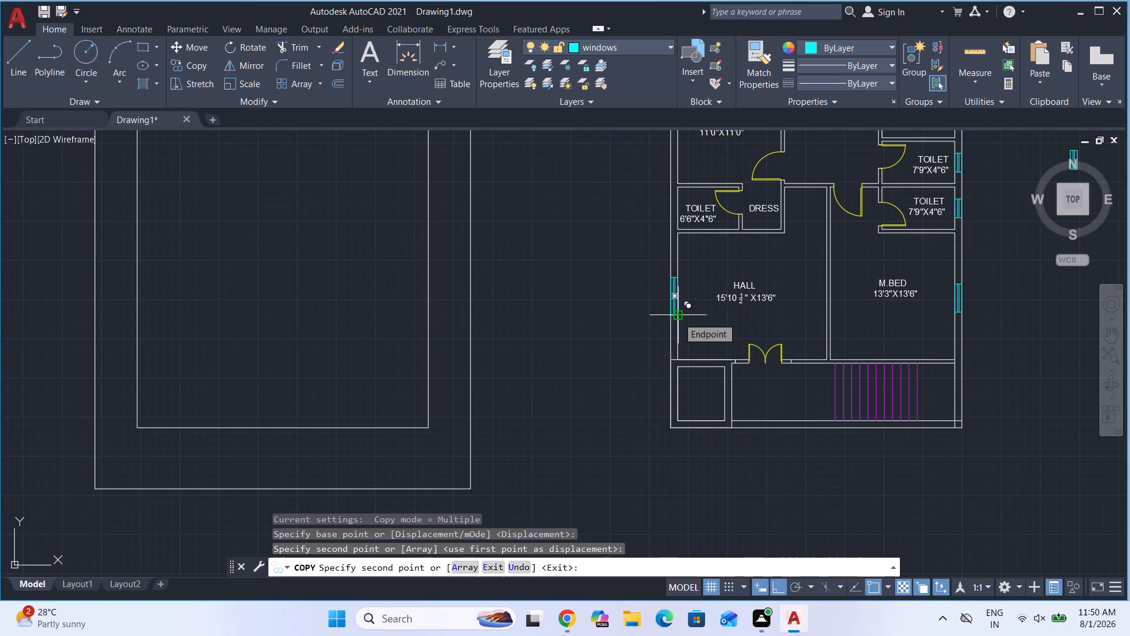
{"action": "key", "text": "Escape"}
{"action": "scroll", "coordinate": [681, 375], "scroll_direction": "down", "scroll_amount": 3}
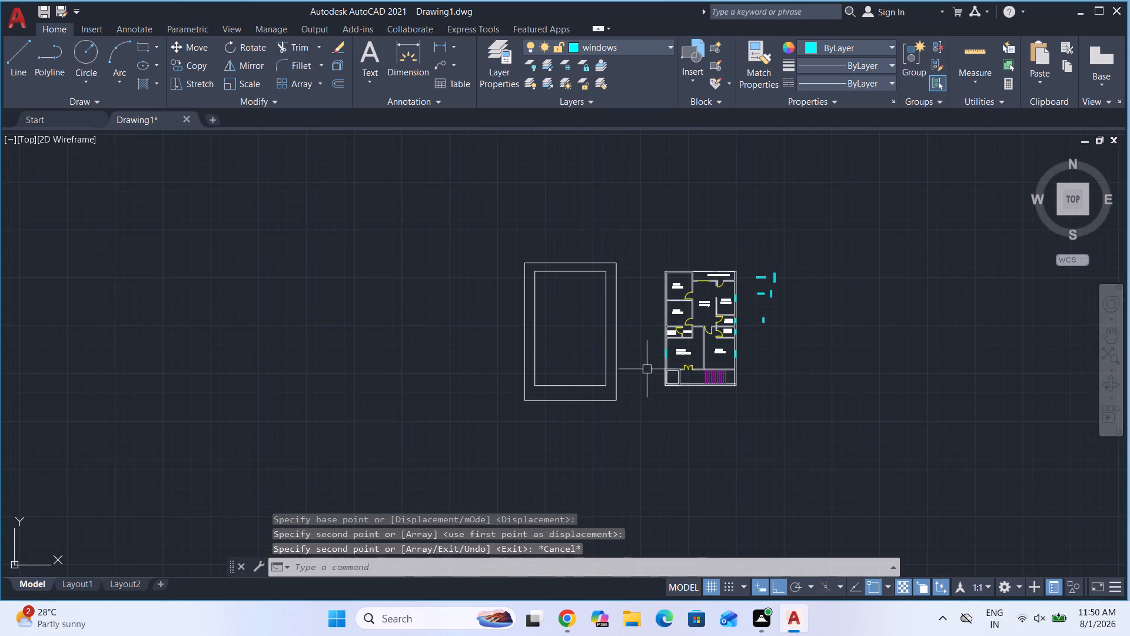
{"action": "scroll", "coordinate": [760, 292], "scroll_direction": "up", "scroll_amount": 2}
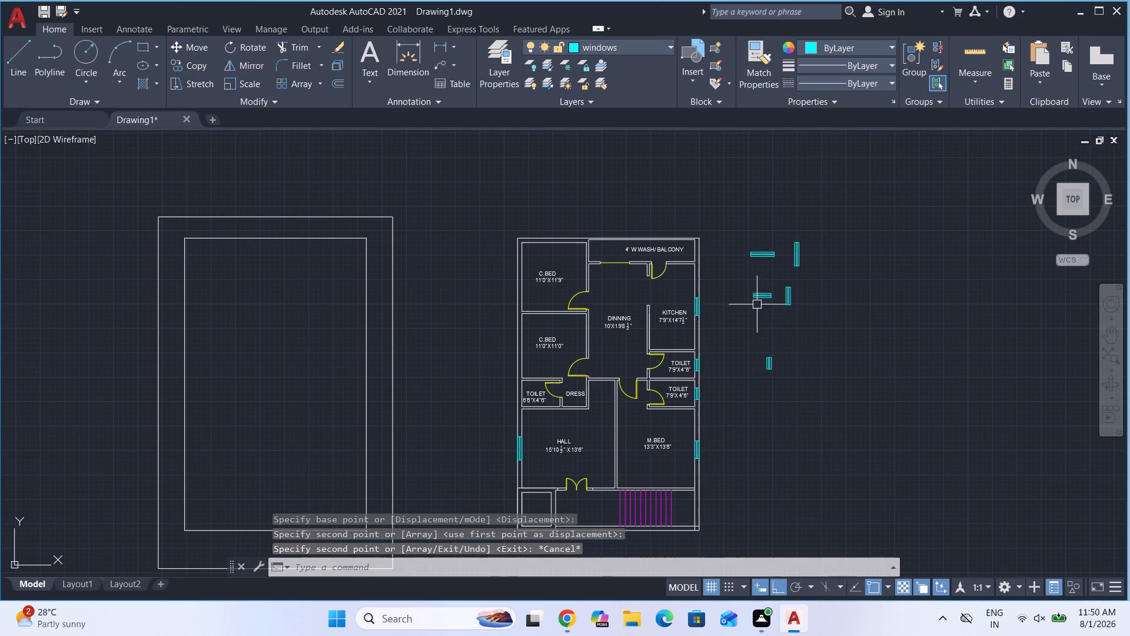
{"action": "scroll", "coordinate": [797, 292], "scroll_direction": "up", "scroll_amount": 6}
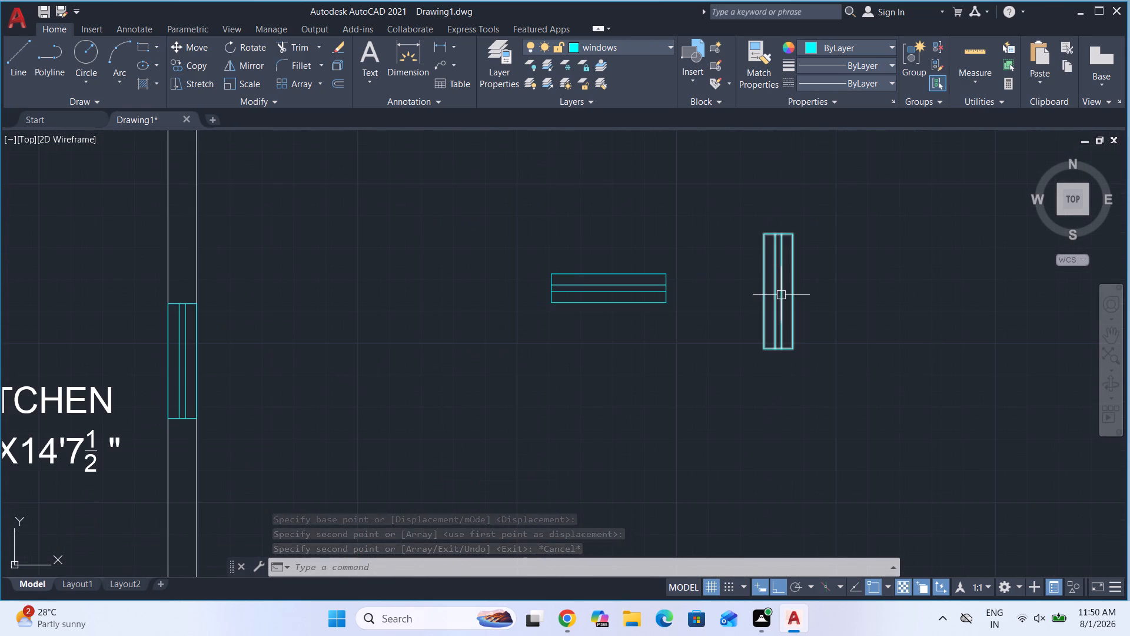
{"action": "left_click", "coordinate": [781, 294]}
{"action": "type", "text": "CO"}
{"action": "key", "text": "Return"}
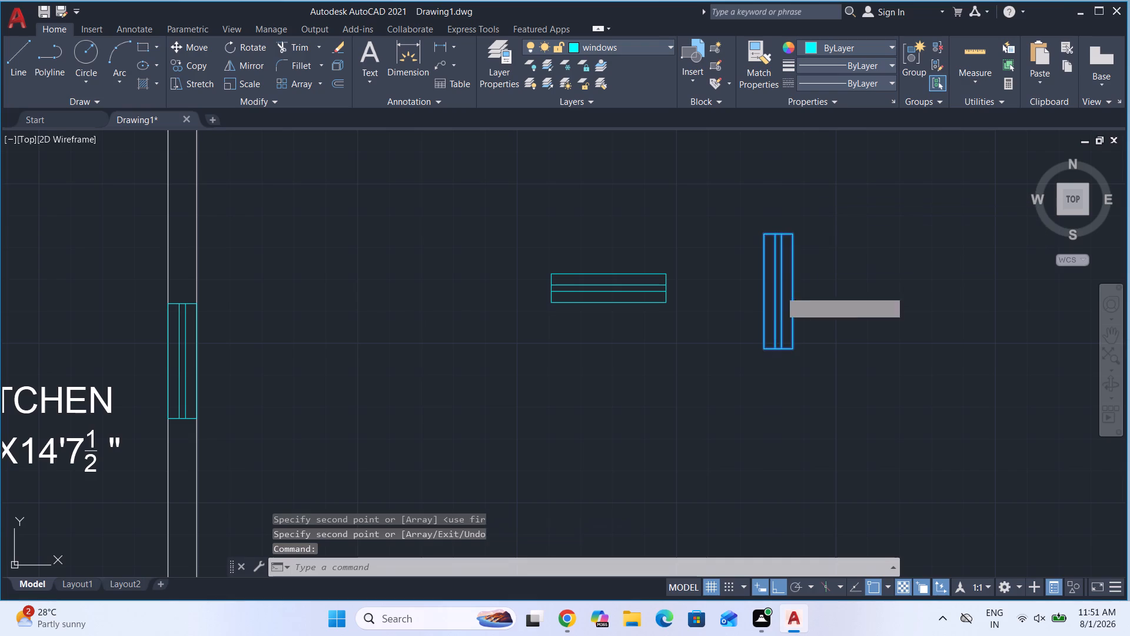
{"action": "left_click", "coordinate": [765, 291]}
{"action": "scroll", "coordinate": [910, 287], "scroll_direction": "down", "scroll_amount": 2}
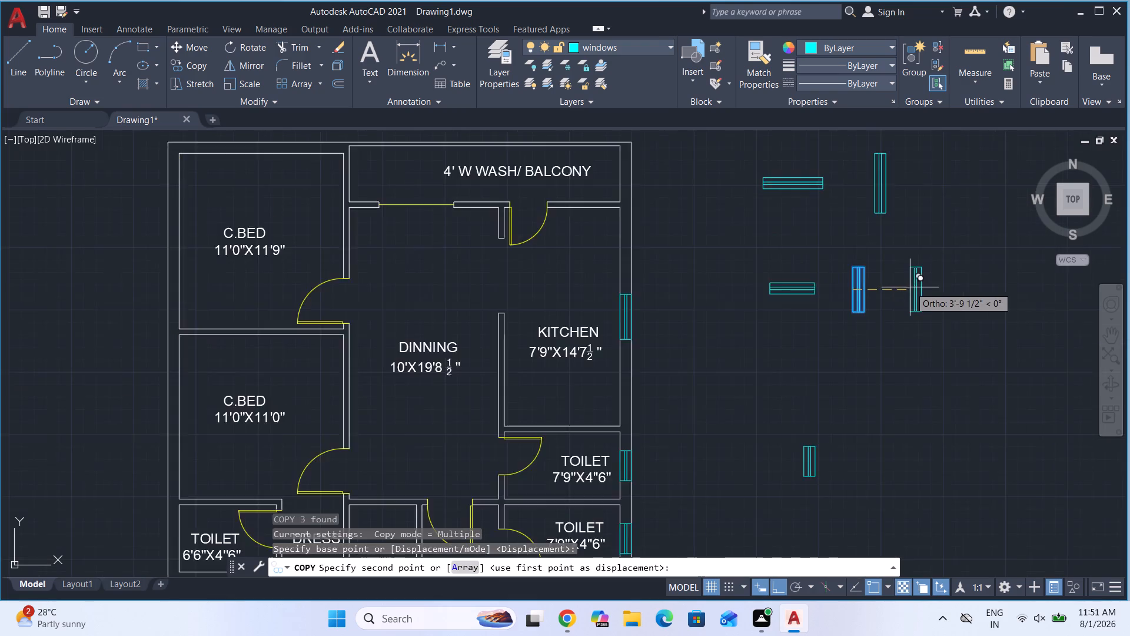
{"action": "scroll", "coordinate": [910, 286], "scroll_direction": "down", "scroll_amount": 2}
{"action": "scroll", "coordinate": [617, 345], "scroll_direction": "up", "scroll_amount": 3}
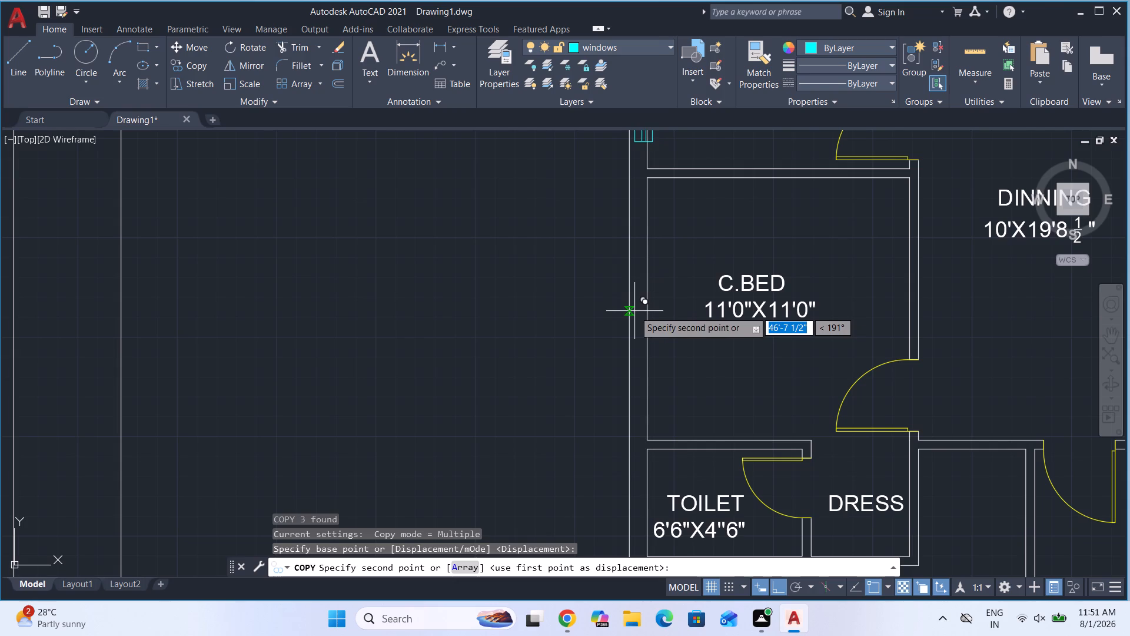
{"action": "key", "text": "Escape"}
Copy the vertical 3' window by its long side's midpoint to the midpoint of the 11'0"X11'0" C.BED's outer wall.
{"action": "scroll", "coordinate": [600, 336], "scroll_direction": "down", "scroll_amount": 3}
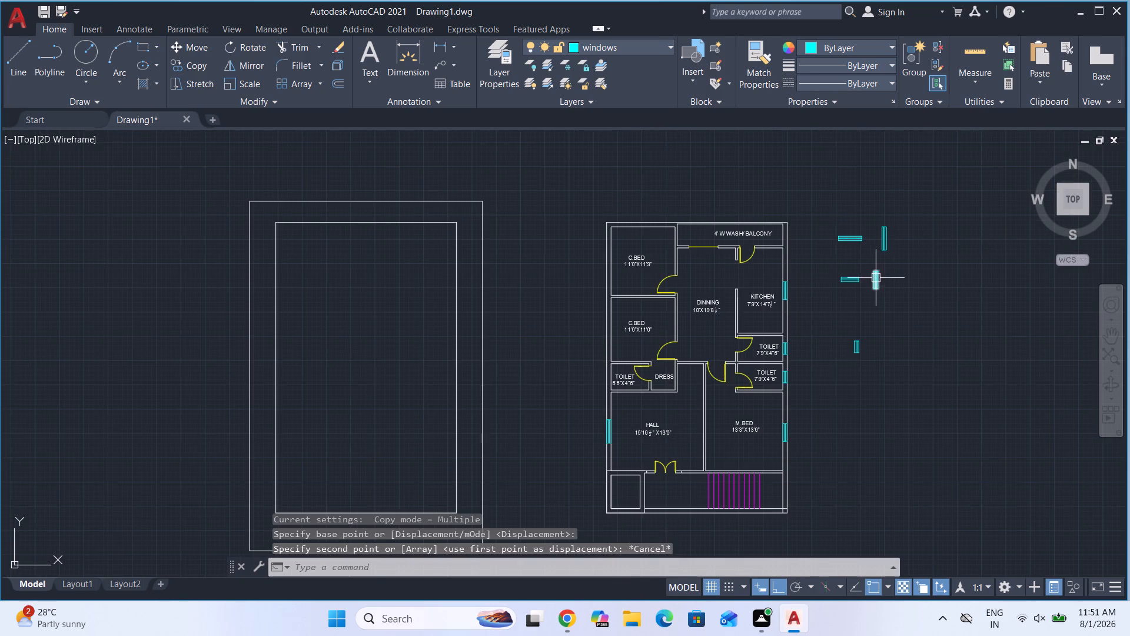
{"action": "left_click", "coordinate": [876, 282]}
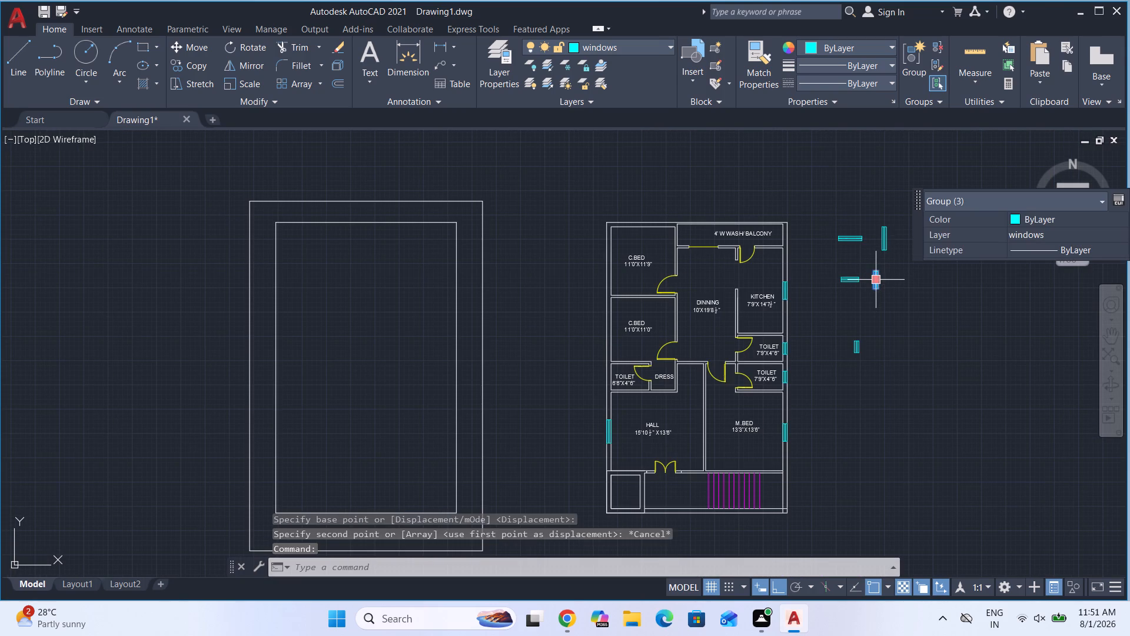
{"action": "key", "text": "c"}
{"action": "key", "text": "o"}
{"action": "key", "text": "Return"}
{"action": "scroll", "coordinate": [883, 279], "scroll_direction": "up", "scroll_amount": 6}
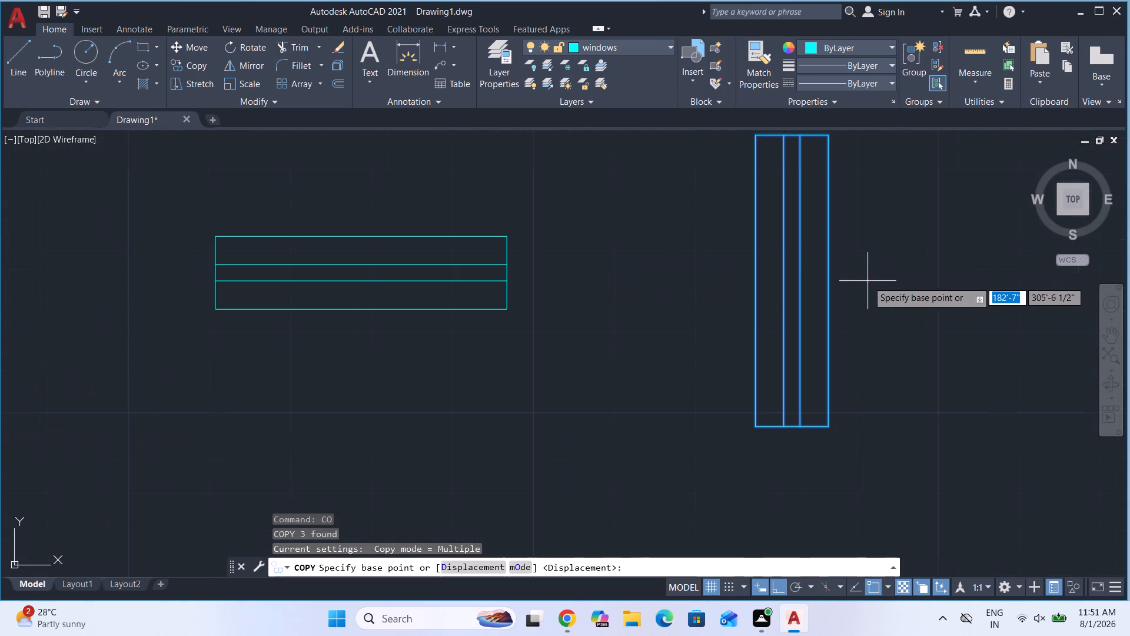
{"action": "left_click", "coordinate": [829, 279]}
{"action": "scroll", "coordinate": [932, 263], "scroll_direction": "down", "scroll_amount": 1}
{"action": "scroll", "coordinate": [932, 263], "scroll_direction": "up", "scroll_amount": 1}
{"action": "scroll", "coordinate": [932, 263], "scroll_direction": "down", "scroll_amount": 8}
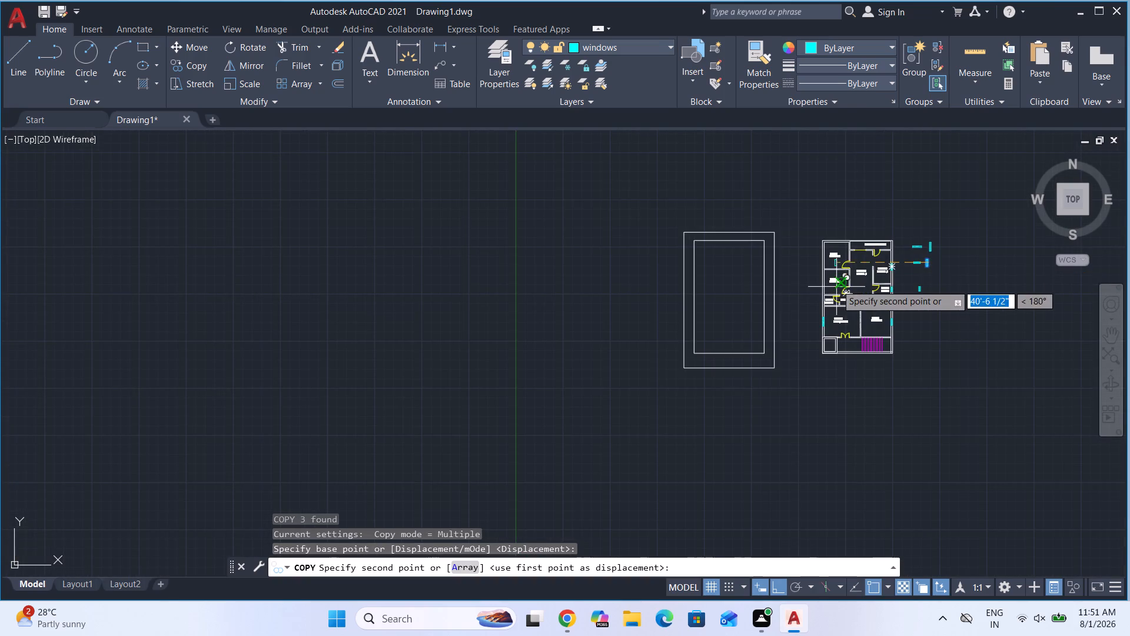
{"action": "scroll", "coordinate": [836, 283], "scroll_direction": "up", "scroll_amount": 4}
{"action": "scroll", "coordinate": [789, 284], "scroll_direction": "up", "scroll_amount": 1}
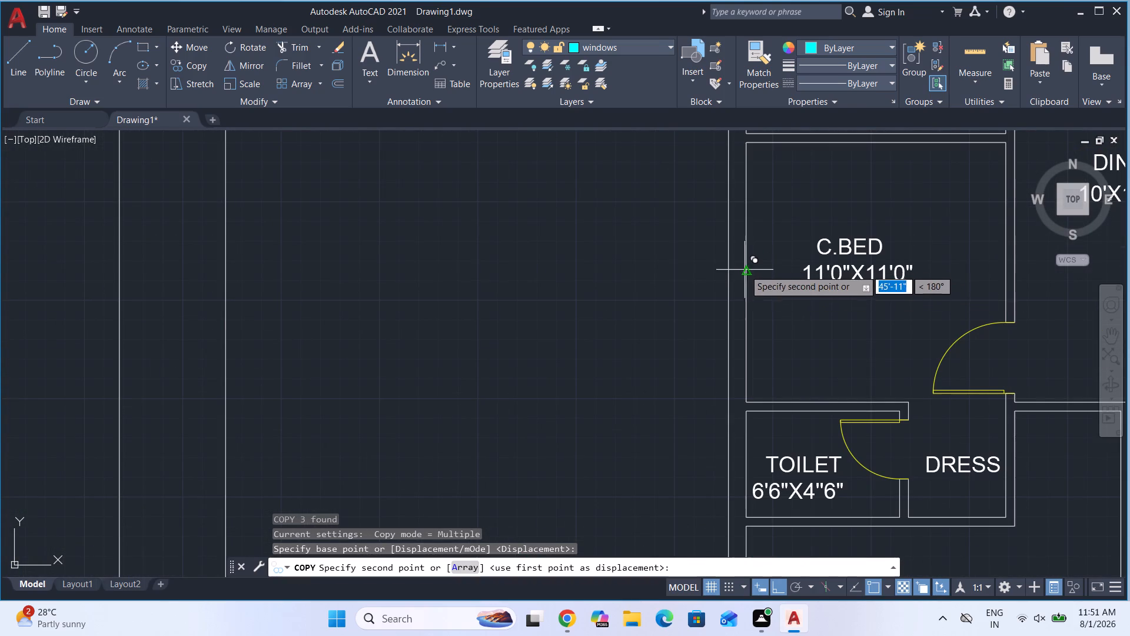
{"action": "left_click", "coordinate": [745, 276]}
Place another copy of the vertical 3' window at the midpoint of the 11'0"X11'9" C.BED's left outer wall and finish copying.
{"action": "scroll", "coordinate": [756, 299], "scroll_direction": "down", "scroll_amount": 4}
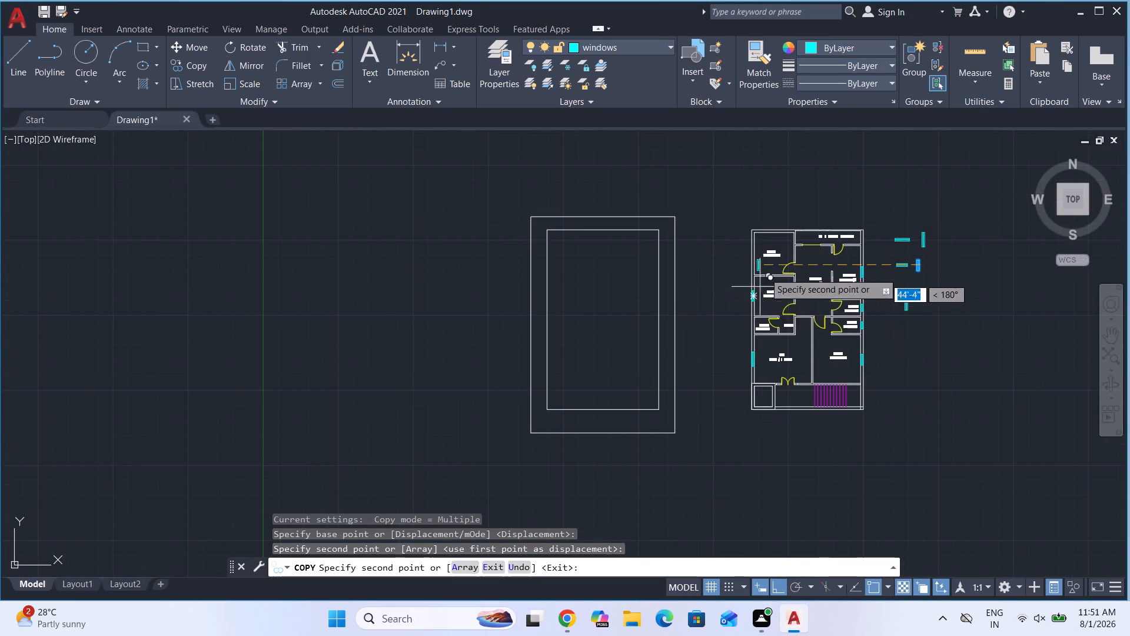
{"action": "scroll", "coordinate": [757, 259], "scroll_direction": "up", "scroll_amount": 3}
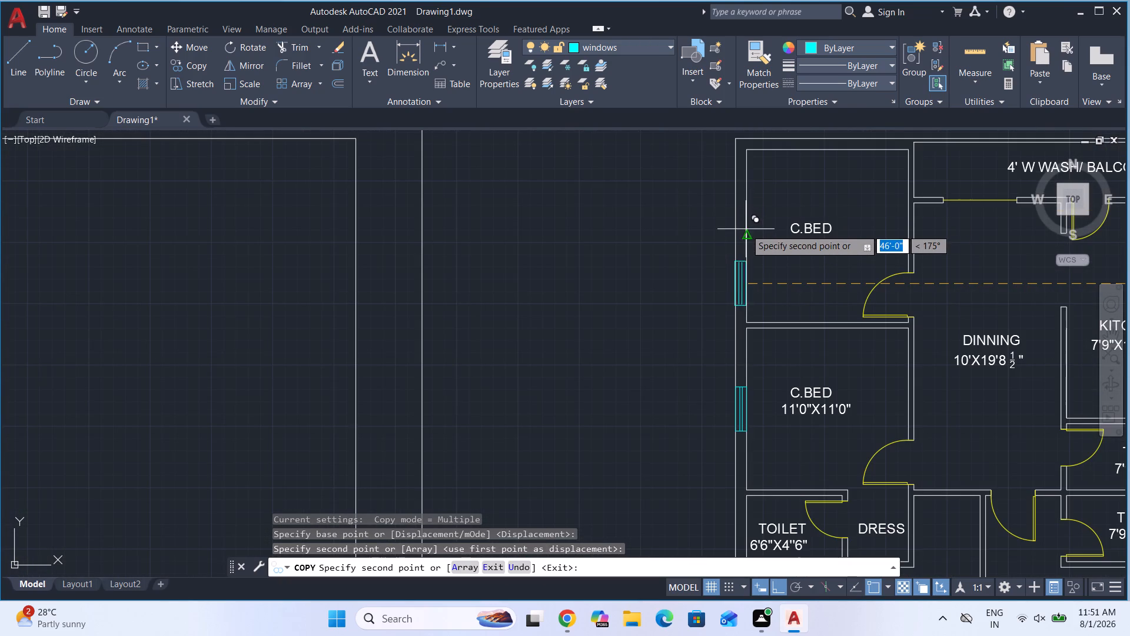
{"action": "left_click", "coordinate": [746, 234]}
{"action": "scroll", "coordinate": [713, 247], "scroll_direction": "down", "scroll_amount": 1}
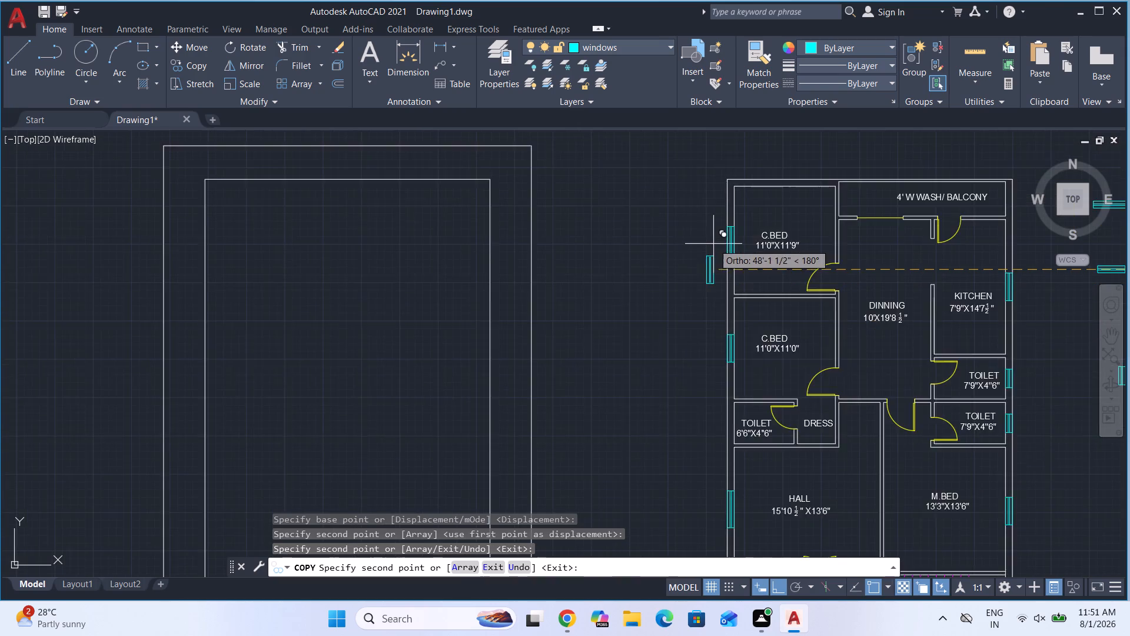
{"action": "scroll", "coordinate": [713, 243], "scroll_direction": "down", "scroll_amount": 1}
{"action": "key", "text": "Escape"}
Copy the horizontal 3' window by its lower side's midpoint to the midpoint of the 11'0"X11'9" C.BED's top outer wall.
{"action": "scroll", "coordinate": [716, 245], "scroll_direction": "down", "scroll_amount": 2}
{"action": "scroll", "coordinate": [746, 280], "scroll_direction": "up", "scroll_amount": 1}
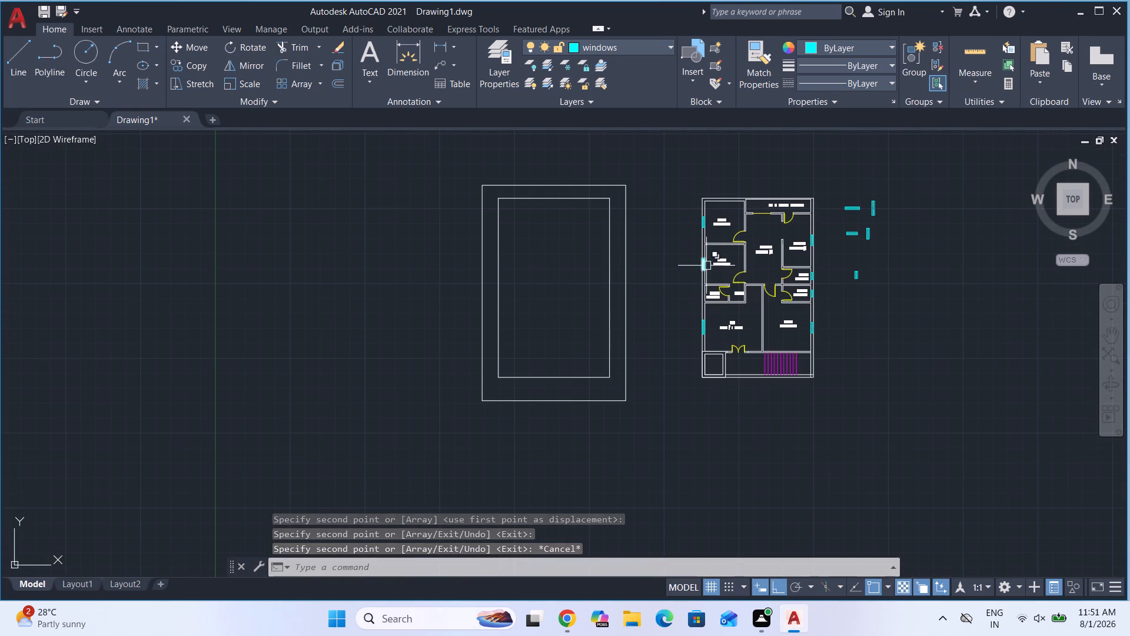
{"action": "scroll", "coordinate": [855, 230], "scroll_direction": "up", "scroll_amount": 6}
{"action": "left_click", "coordinate": [795, 347]}
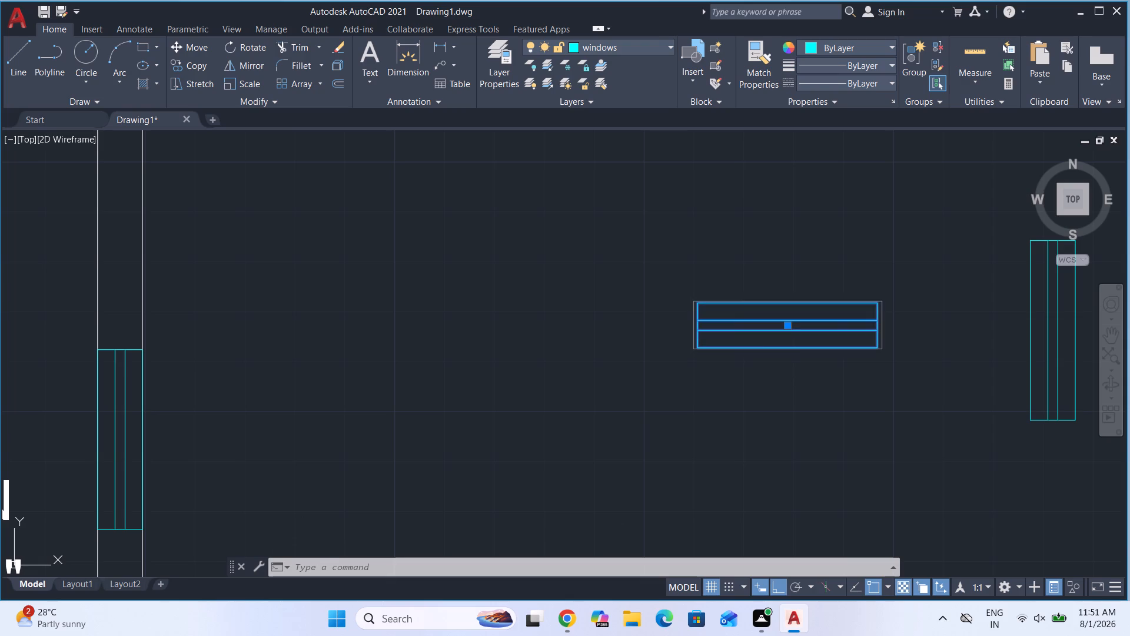
{"action": "key", "text": "c"}
{"action": "key", "text": "o"}
{"action": "key", "text": "Return"}
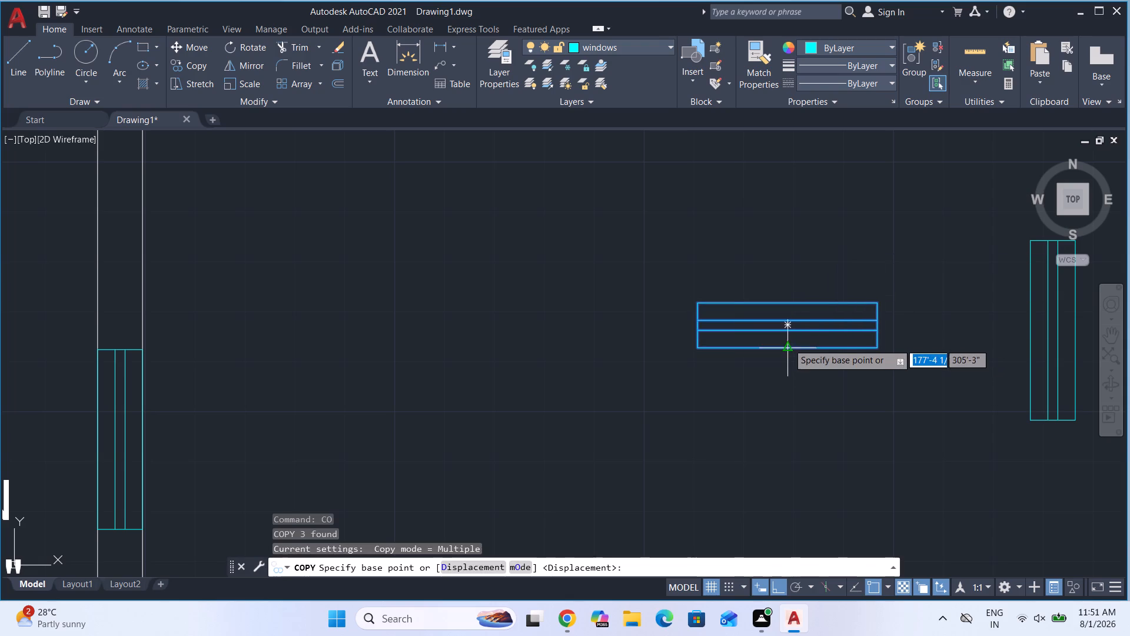
{"action": "left_click", "coordinate": [786, 346]}
{"action": "scroll", "coordinate": [853, 302], "scroll_direction": "down", "scroll_amount": 5}
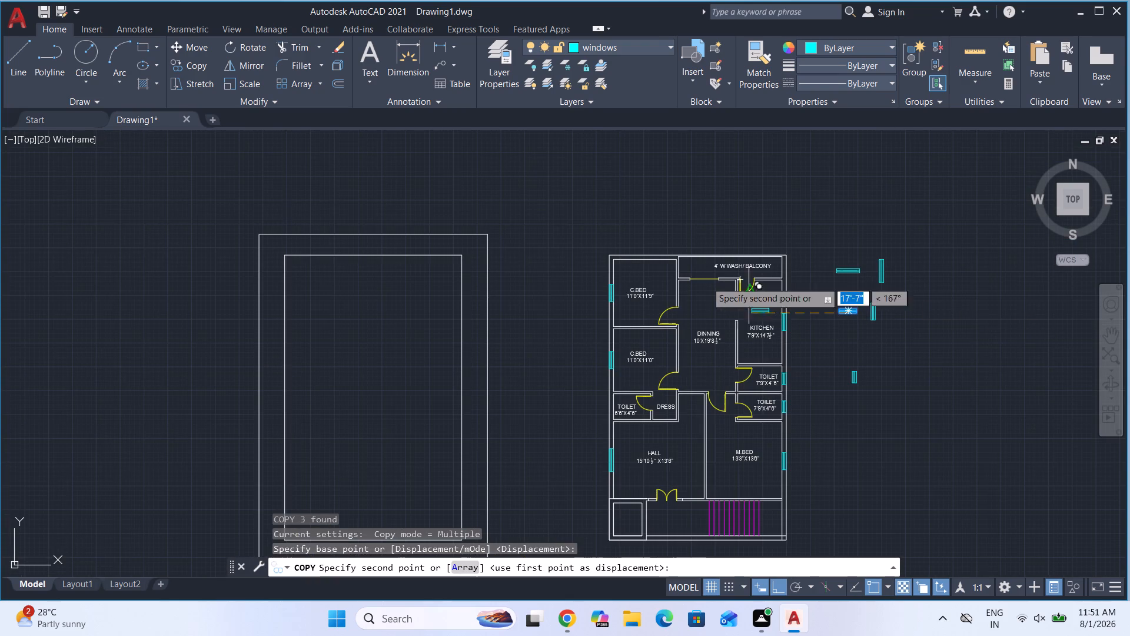
{"action": "scroll", "coordinate": [637, 259], "scroll_direction": "up", "scroll_amount": 3}
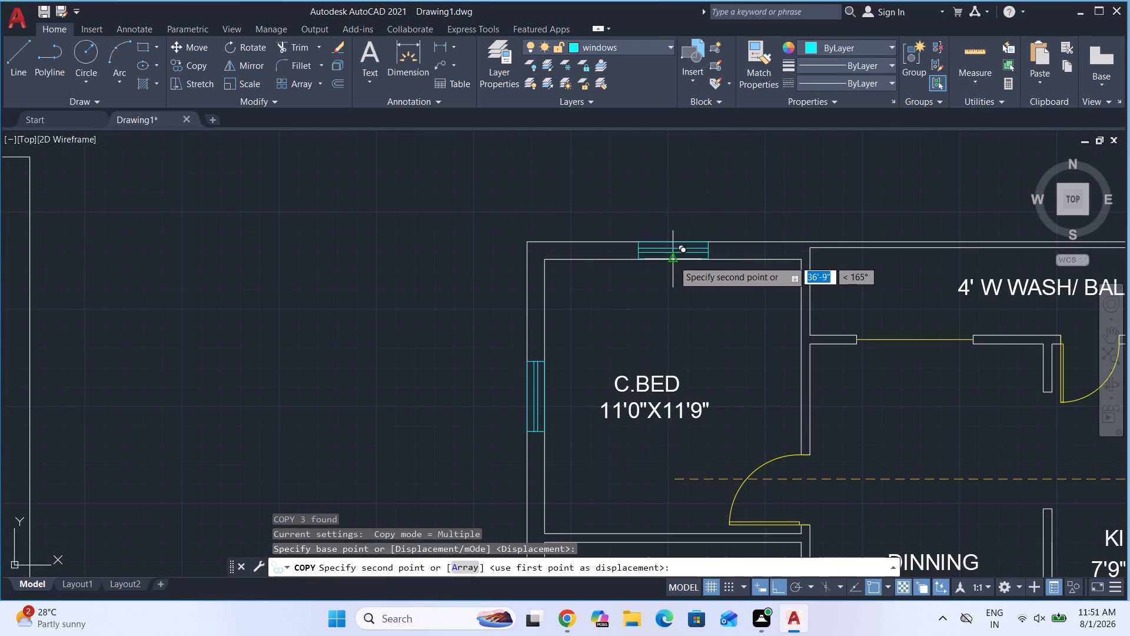
{"action": "left_click", "coordinate": [673, 260]}
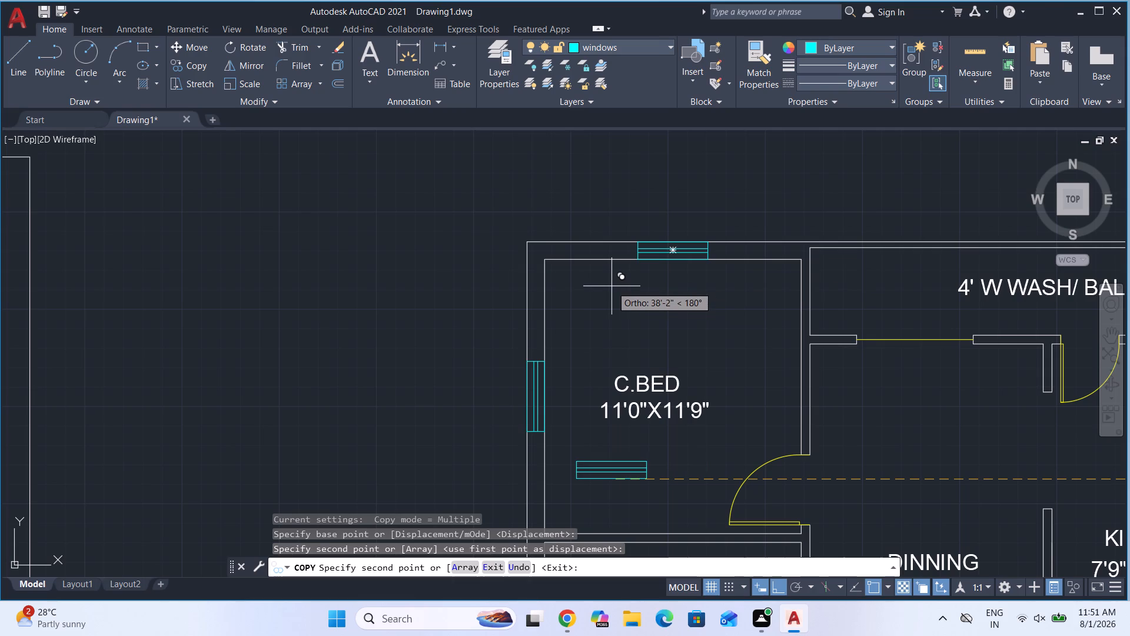
{"action": "key", "text": "Escape"}
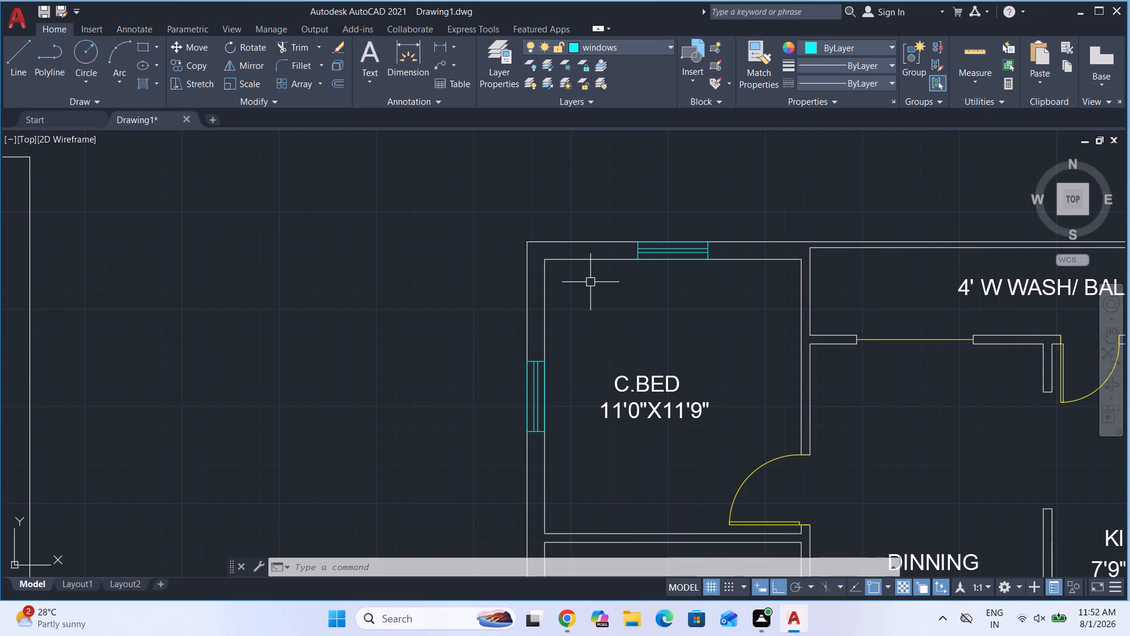
Examine the floor plan room by room for outer walls that still need a window.
{"action": "scroll", "coordinate": [624, 269], "scroll_direction": "down", "scroll_amount": 3}
{"action": "scroll", "coordinate": [550, 259], "scroll_direction": "down", "scroll_amount": 1}
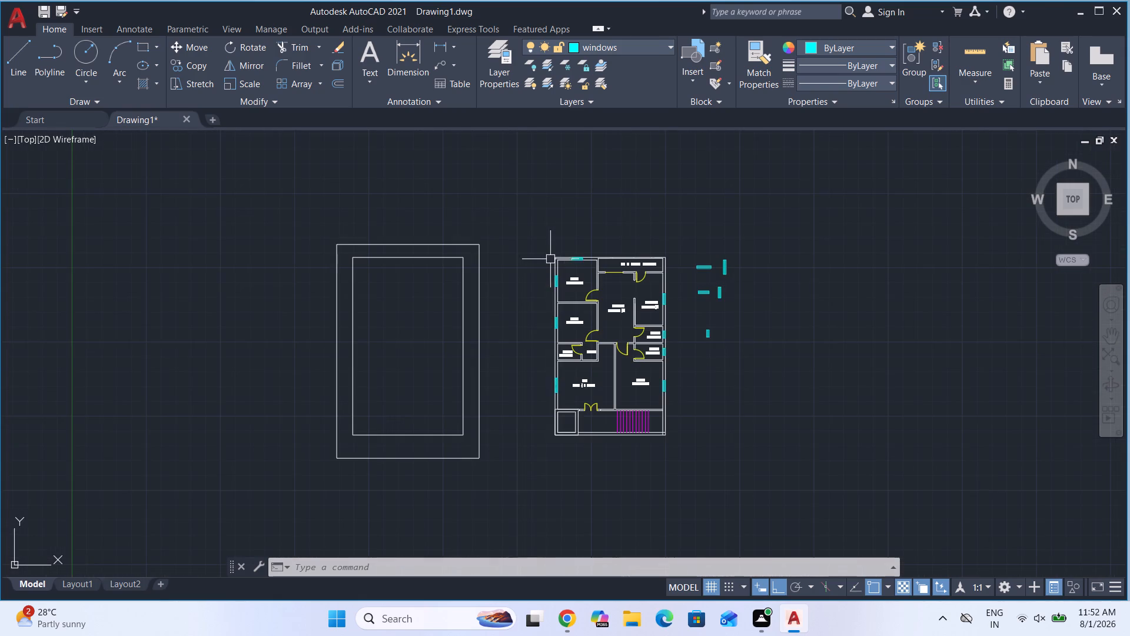
{"action": "scroll", "coordinate": [620, 302], "scroll_direction": "up", "scroll_amount": 2}
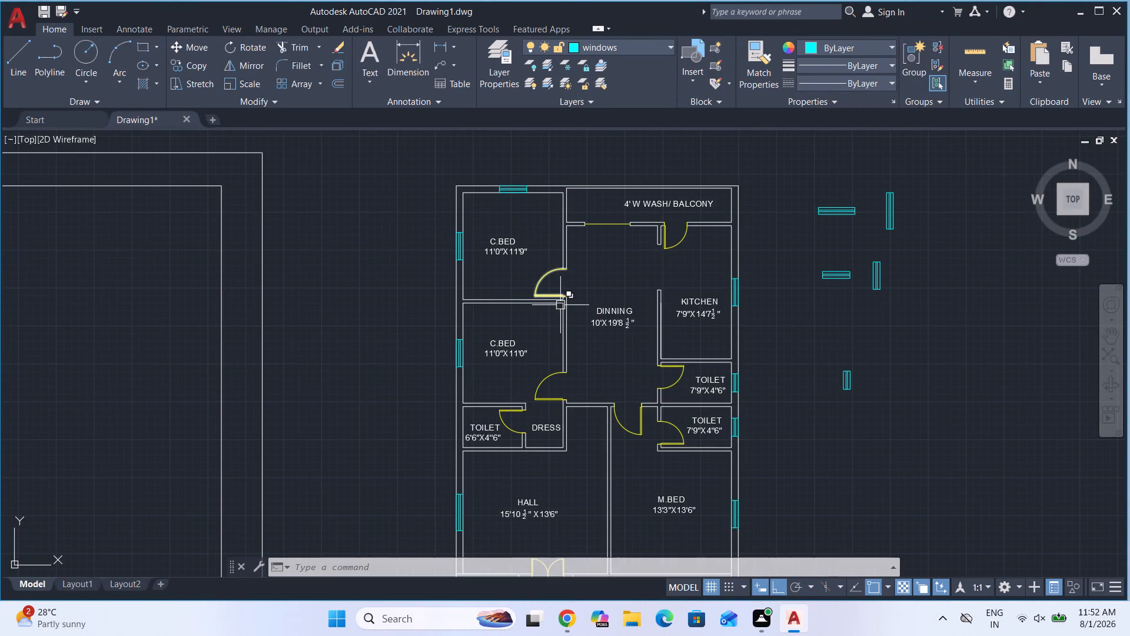
{"action": "key", "text": "Escape"}
{"action": "scroll", "coordinate": [466, 277], "scroll_direction": "down", "scroll_amount": 1}
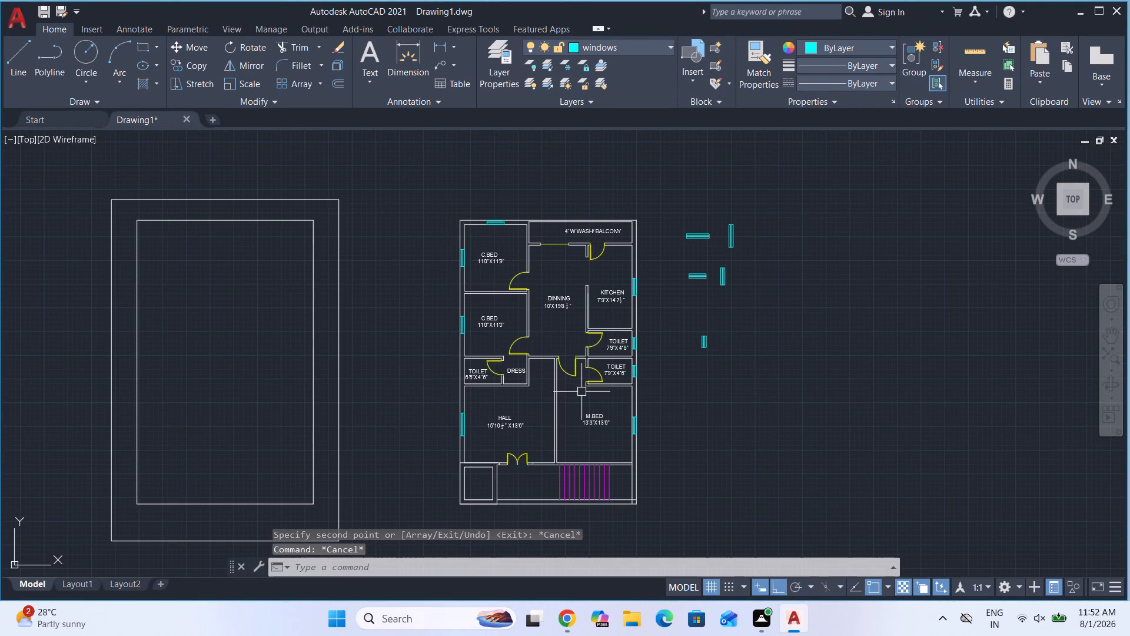
{"action": "scroll", "coordinate": [581, 391], "scroll_direction": "up", "scroll_amount": 1}
{"action": "scroll", "coordinate": [479, 342], "scroll_direction": "down", "scroll_amount": 2}
{"action": "scroll", "coordinate": [502, 350], "scroll_direction": "up", "scroll_amount": 2}
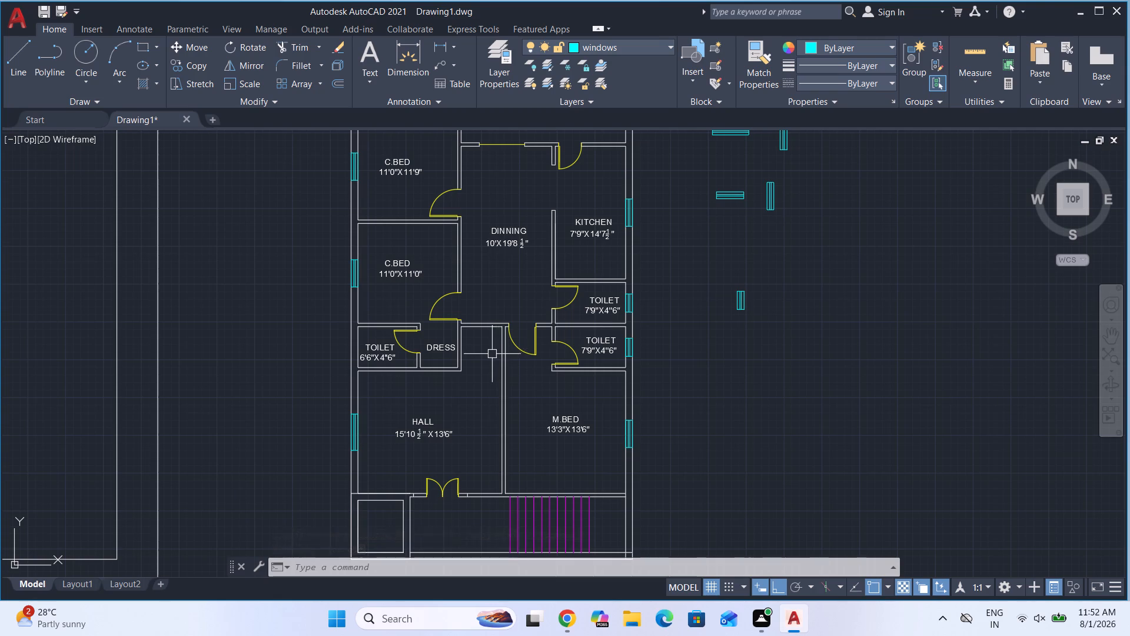
{"action": "scroll", "coordinate": [492, 354], "scroll_direction": "up", "scroll_amount": 1}
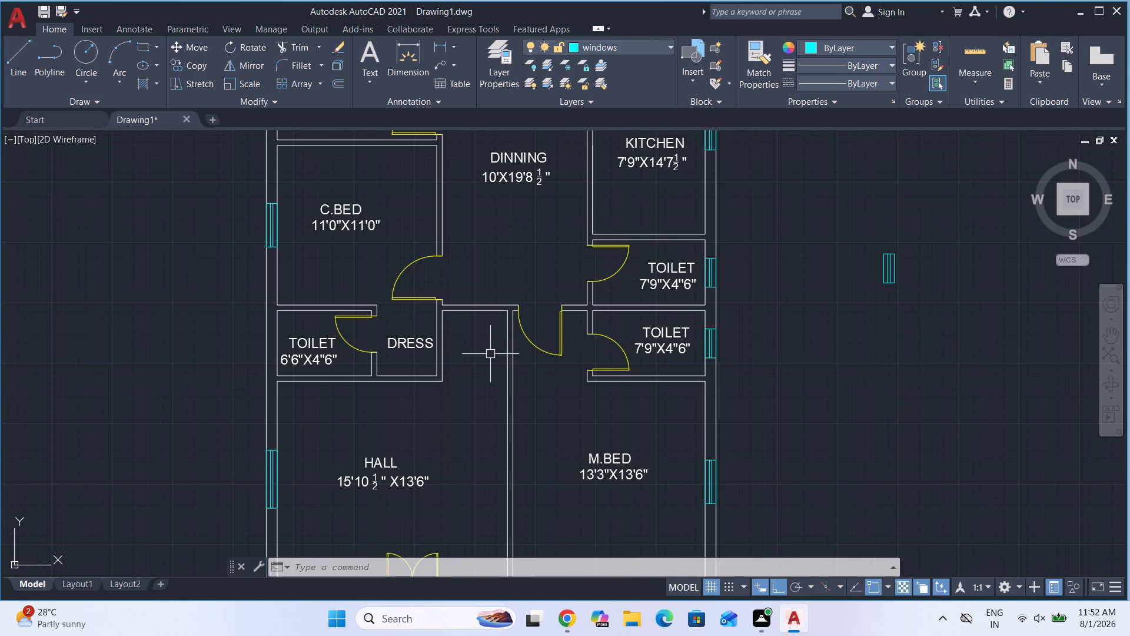
{"action": "scroll", "coordinate": [485, 349], "scroll_direction": "down", "scroll_amount": 3}
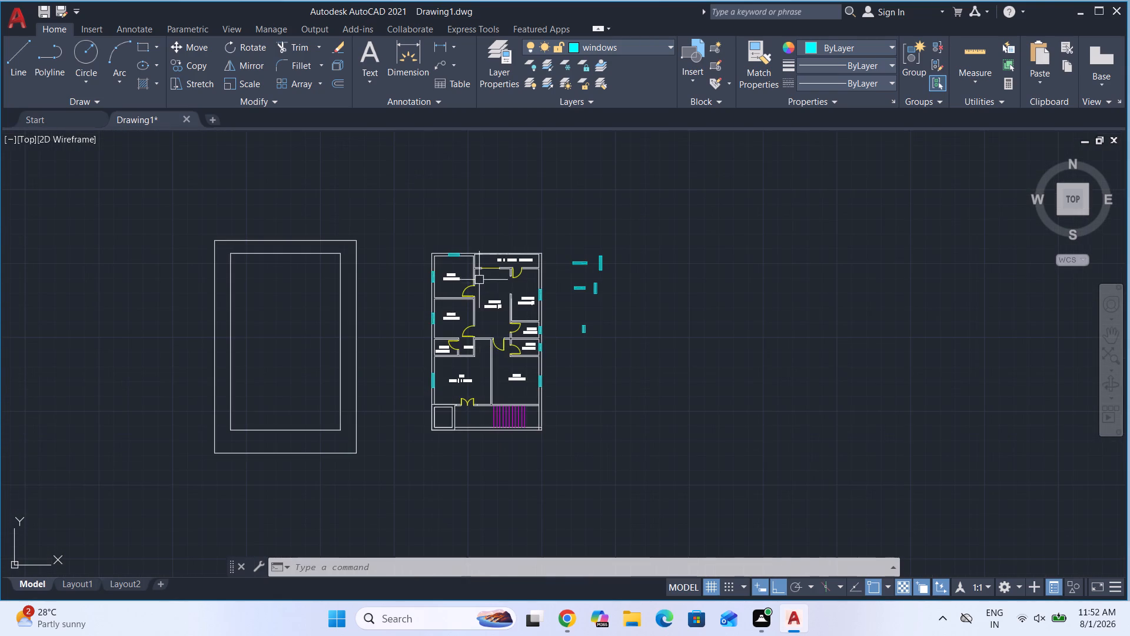
Copy the vertical 2' window by its long side's midpoint to the midpoint of the 6'6"X4'6" toilet's outer wall.
{"action": "scroll", "coordinate": [479, 279], "scroll_direction": "up", "scroll_amount": 2}
{"action": "scroll", "coordinate": [472, 302], "scroll_direction": "down", "scroll_amount": 1}
{"action": "scroll", "coordinate": [669, 373], "scroll_direction": "up", "scroll_amount": 2}
{"action": "left_click", "coordinate": [607, 357]}
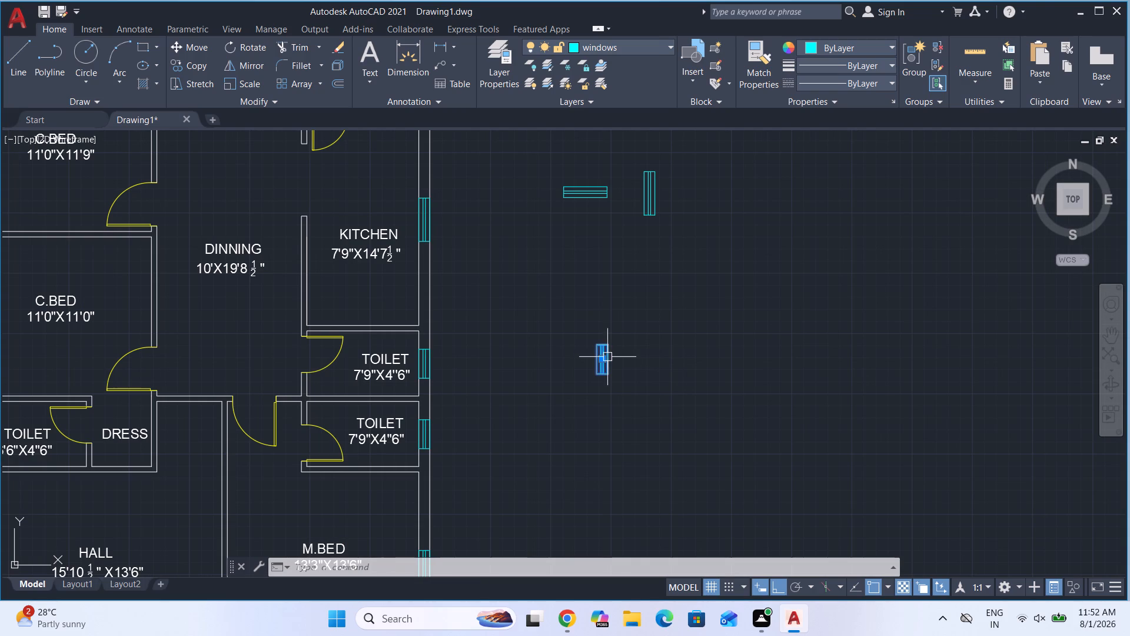
{"action": "key", "text": "c"}
{"action": "key", "text": "o"}
{"action": "key", "text": "Return"}
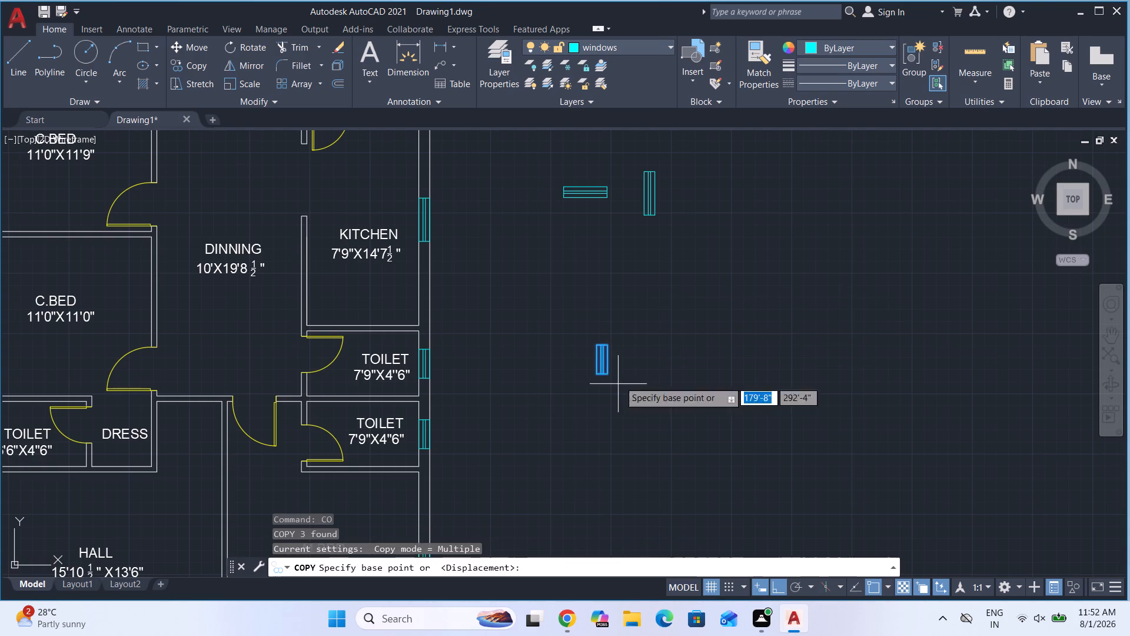
{"action": "scroll", "coordinate": [601, 361], "scroll_direction": "up", "scroll_amount": 2}
{"action": "left_click", "coordinate": [620, 358]}
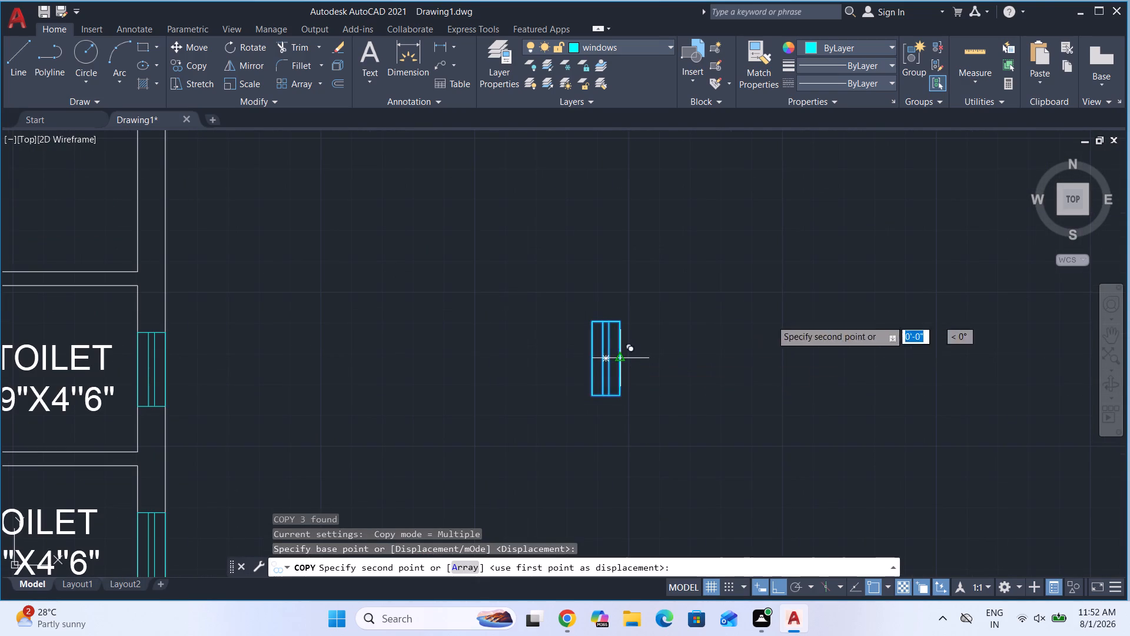
{"action": "scroll", "coordinate": [836, 300], "scroll_direction": "down", "scroll_amount": 3}
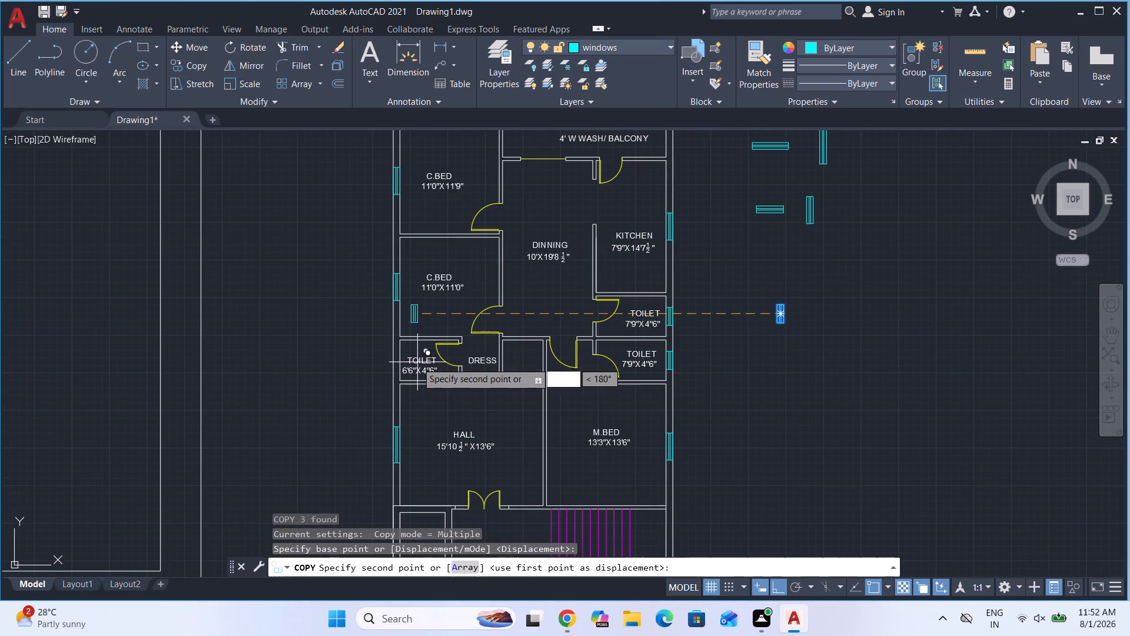
{"action": "scroll", "coordinate": [411, 362], "scroll_direction": "up", "scroll_amount": 2}
{"action": "left_click", "coordinate": [385, 357]}
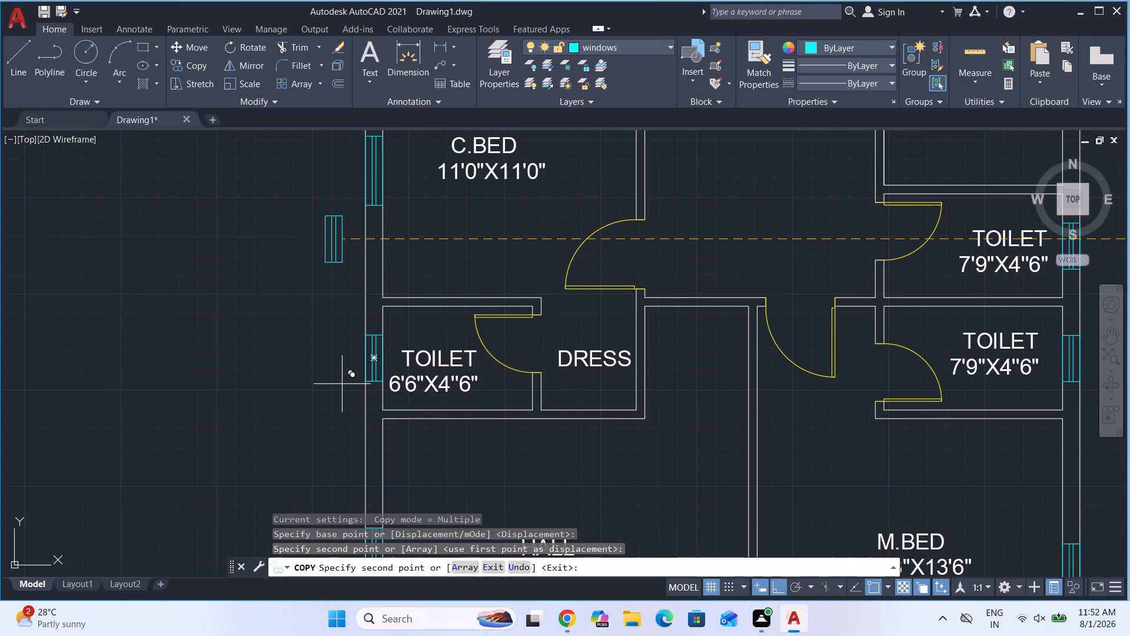
{"action": "key", "text": "Escape"}
Delete the five leftover source window symbols beside the floor plan.
{"action": "scroll", "coordinate": [377, 388], "scroll_direction": "down", "scroll_amount": 3}
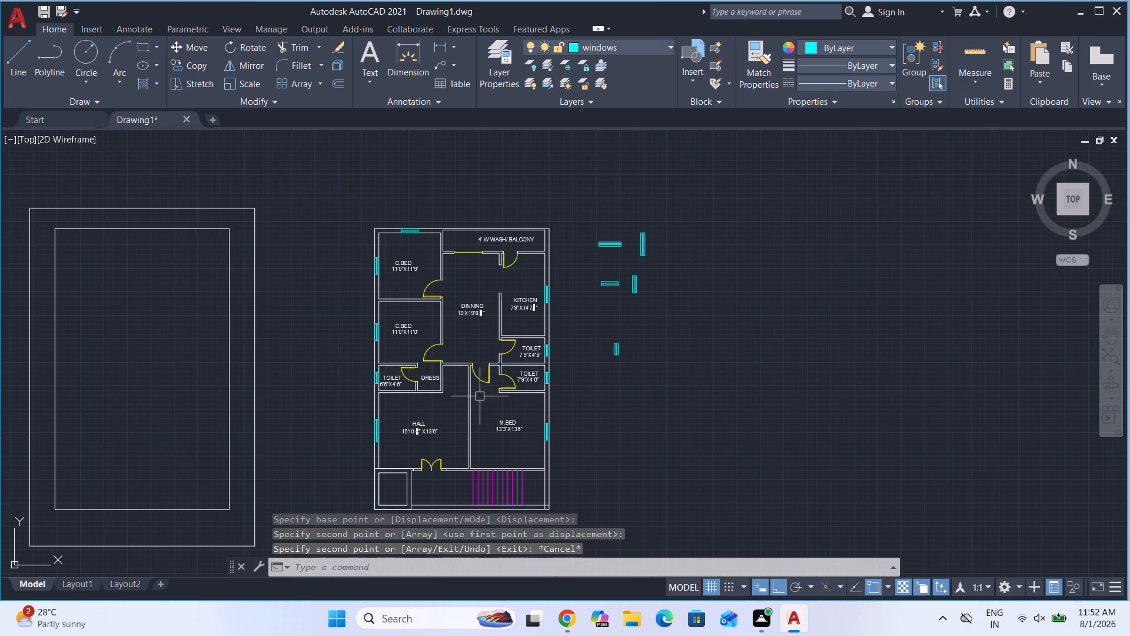
{"action": "scroll", "coordinate": [451, 400], "scroll_direction": "up", "scroll_amount": 1}
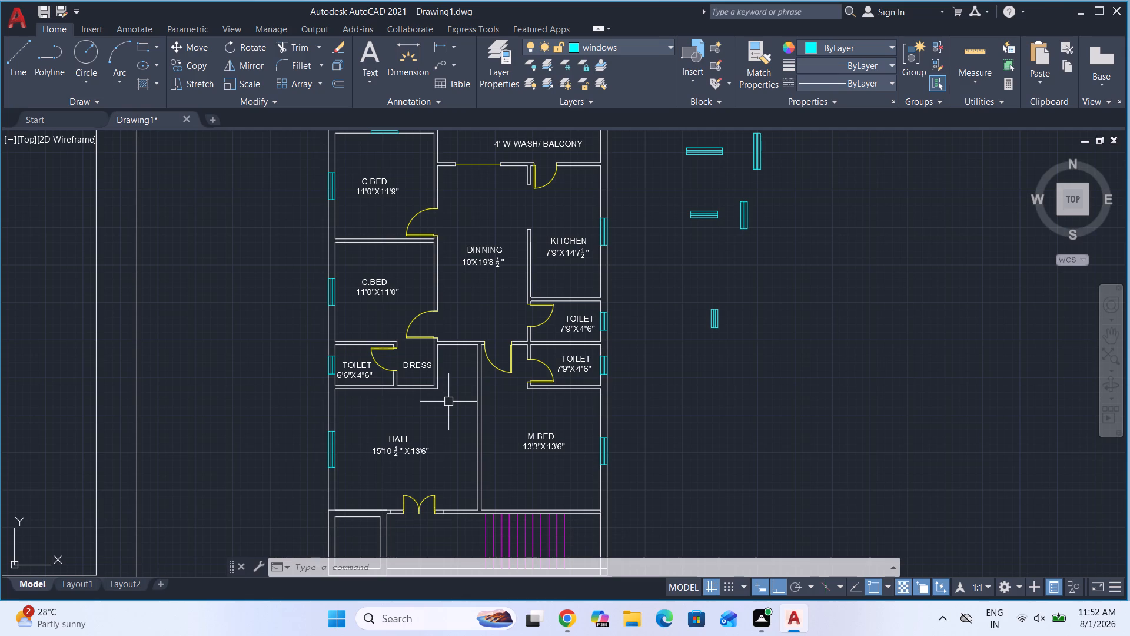
{"action": "scroll", "coordinate": [443, 350], "scroll_direction": "down", "scroll_amount": 1}
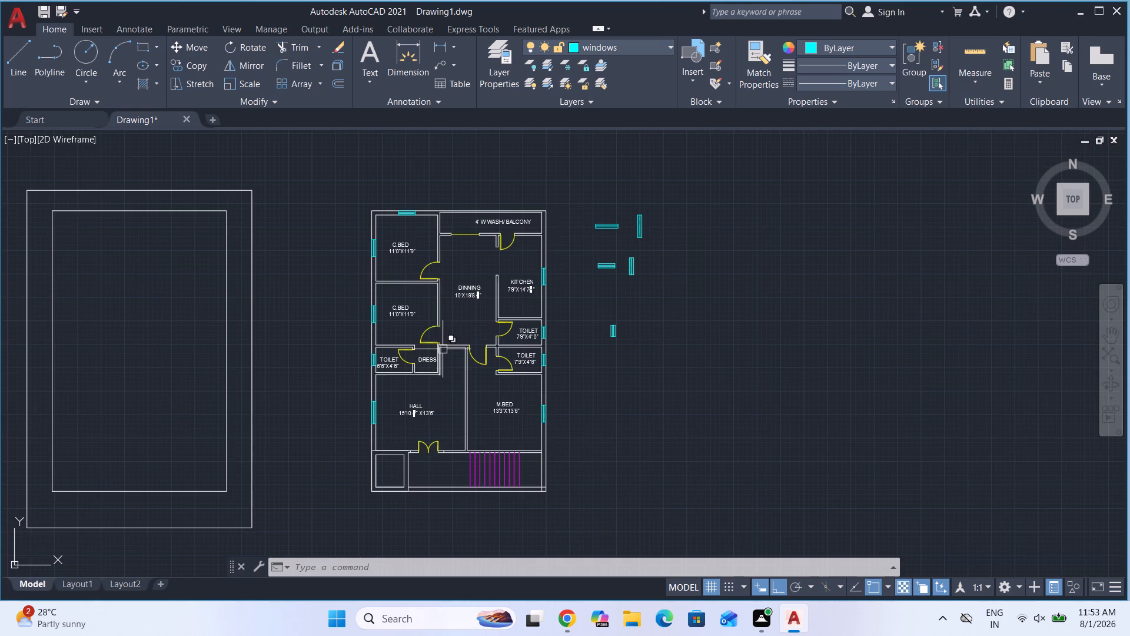
{"action": "scroll", "coordinate": [467, 246], "scroll_direction": "up", "scroll_amount": 2}
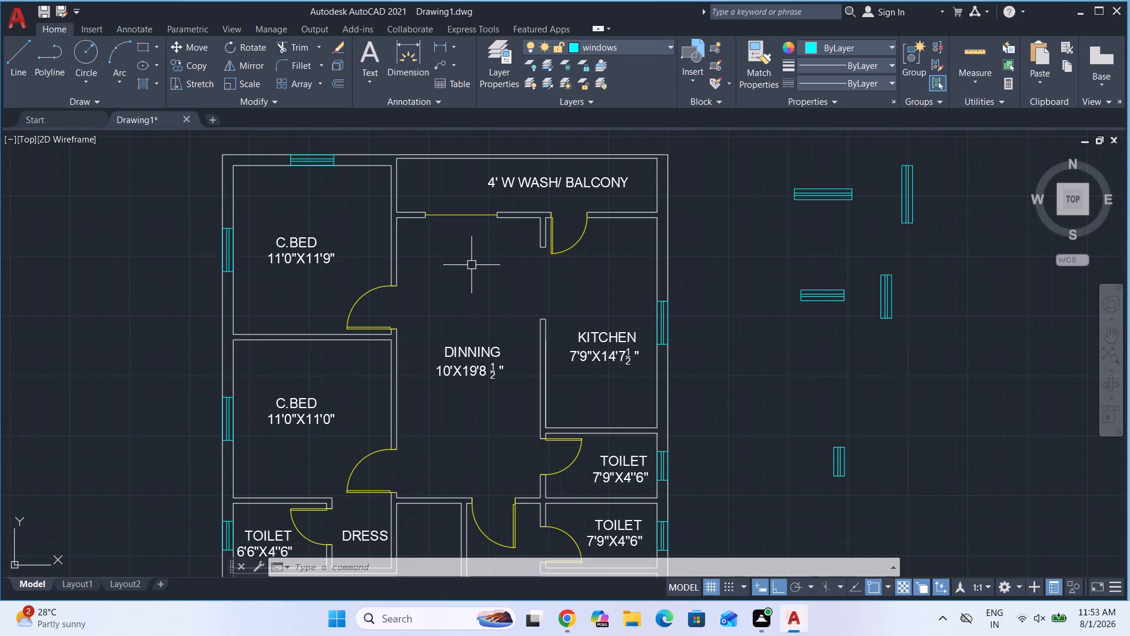
{"action": "scroll", "coordinate": [440, 196], "scroll_direction": "down", "scroll_amount": 1}
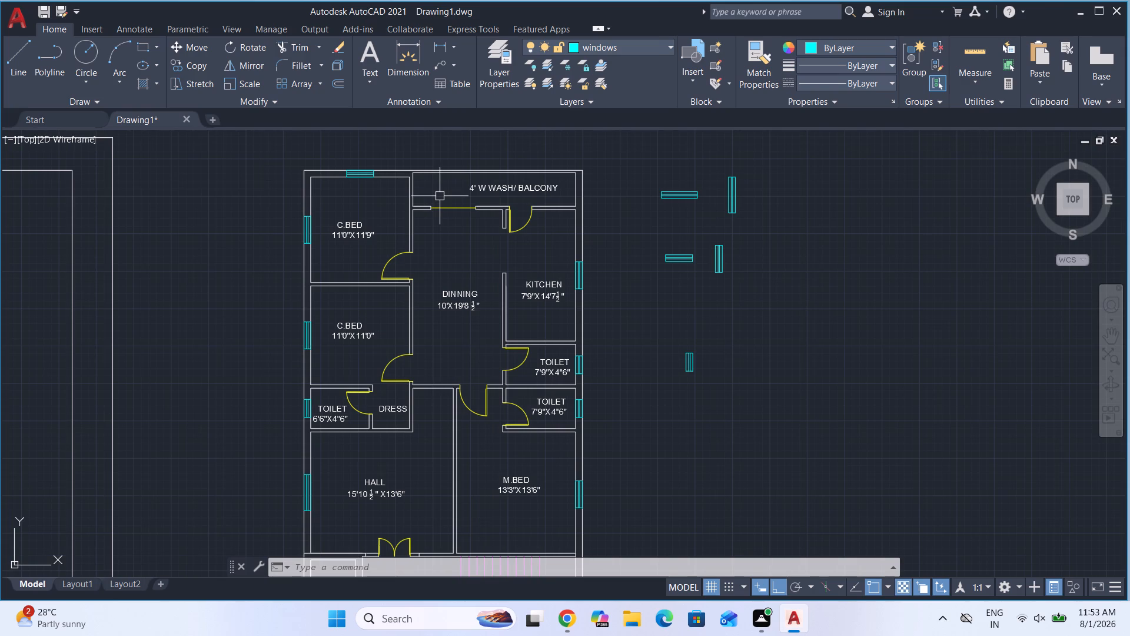
{"action": "scroll", "coordinate": [408, 226], "scroll_direction": "down", "scroll_amount": 1}
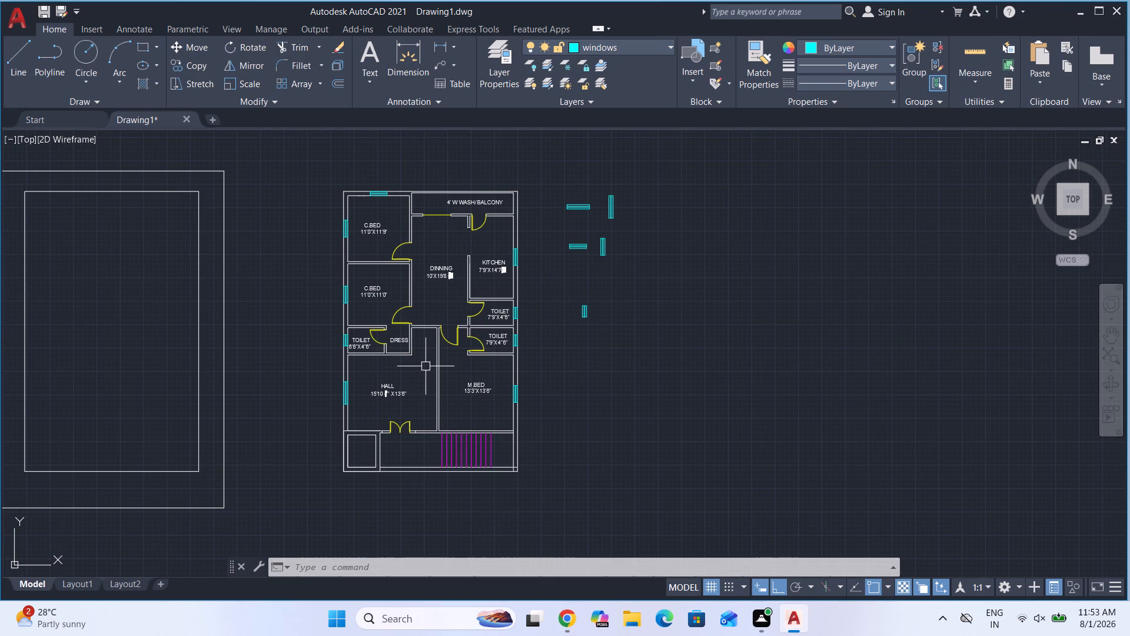
{"action": "key", "text": "Escape"}
{"action": "left_click", "coordinate": [663, 393]}
{"action": "left_click", "coordinate": [567, 176]}
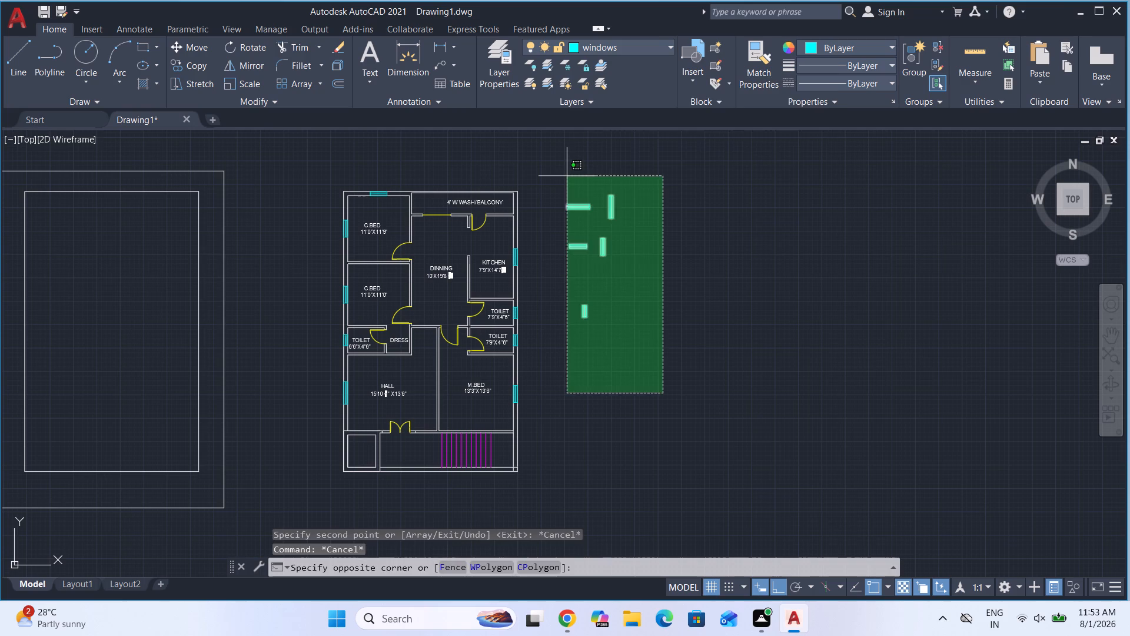
{"action": "key", "text": "Delete"}
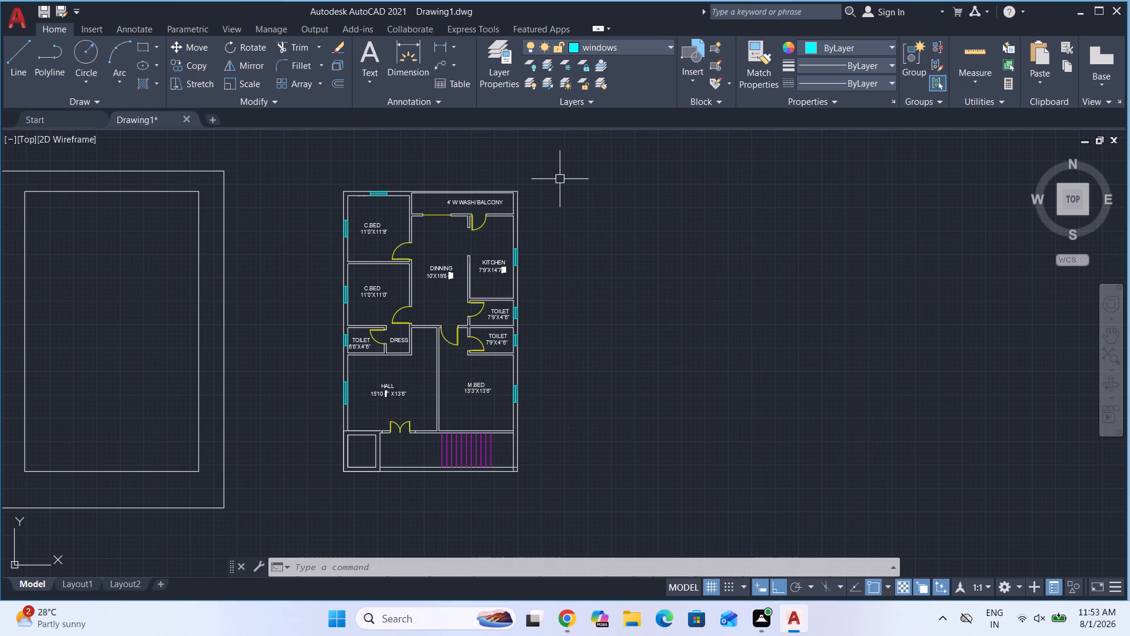
Create three new layers named HATCH, COL and DIMENSIONS.
{"action": "double_click", "coordinate": [498, 69]}
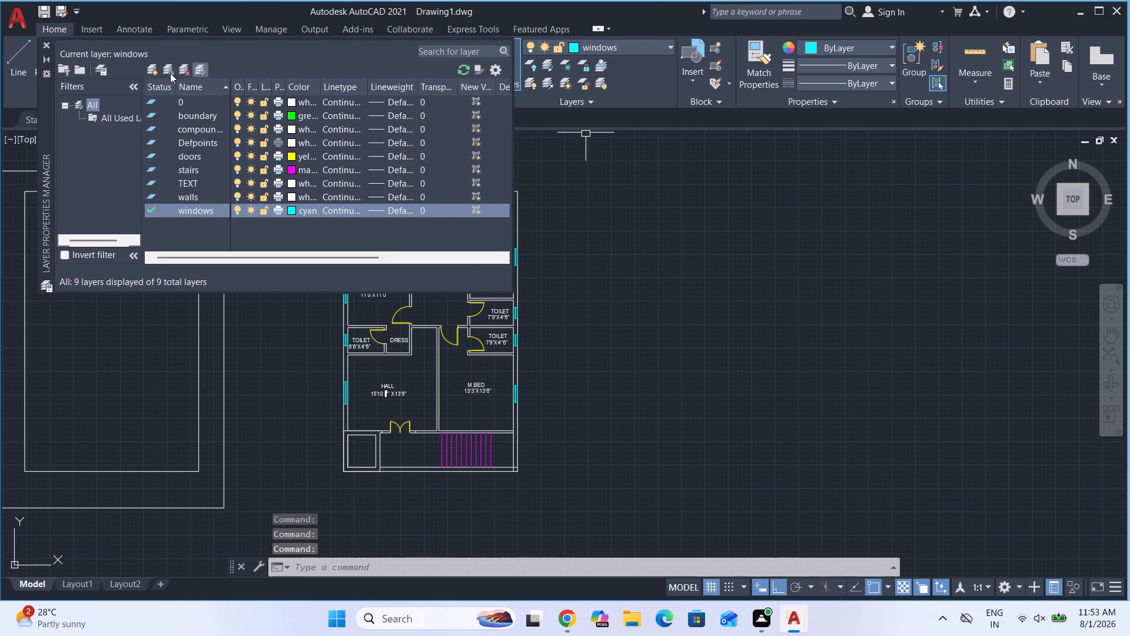
{"action": "left_click", "coordinate": [151, 71]}
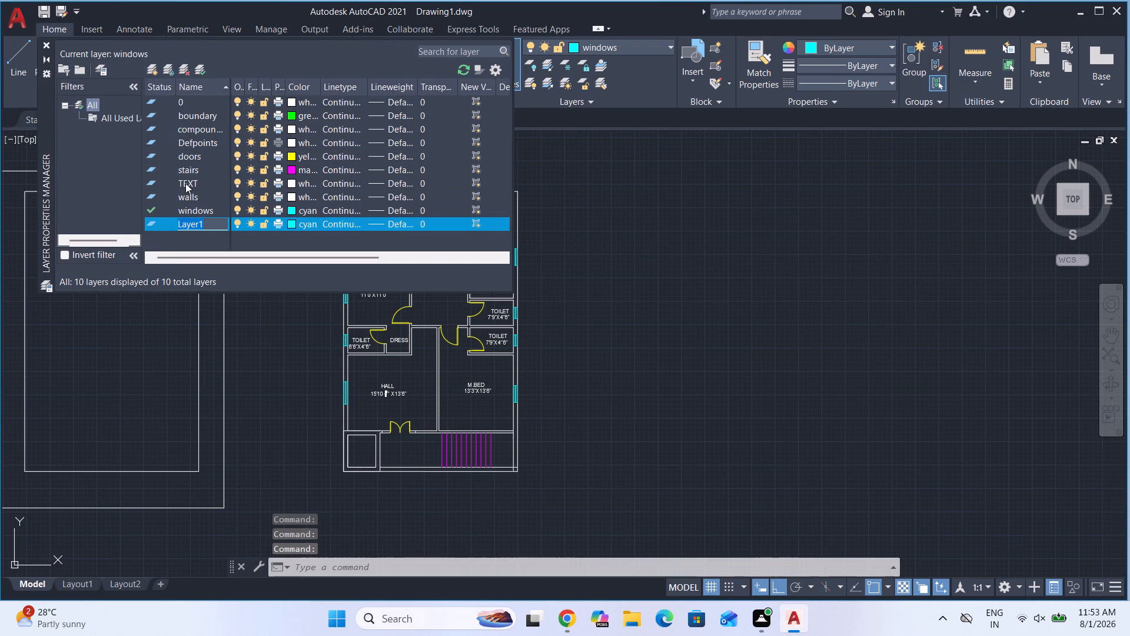
{"action": "type", "text": "HAT"}
{"action": "type", "text": "CH"}
{"action": "key", "text": "Return"}
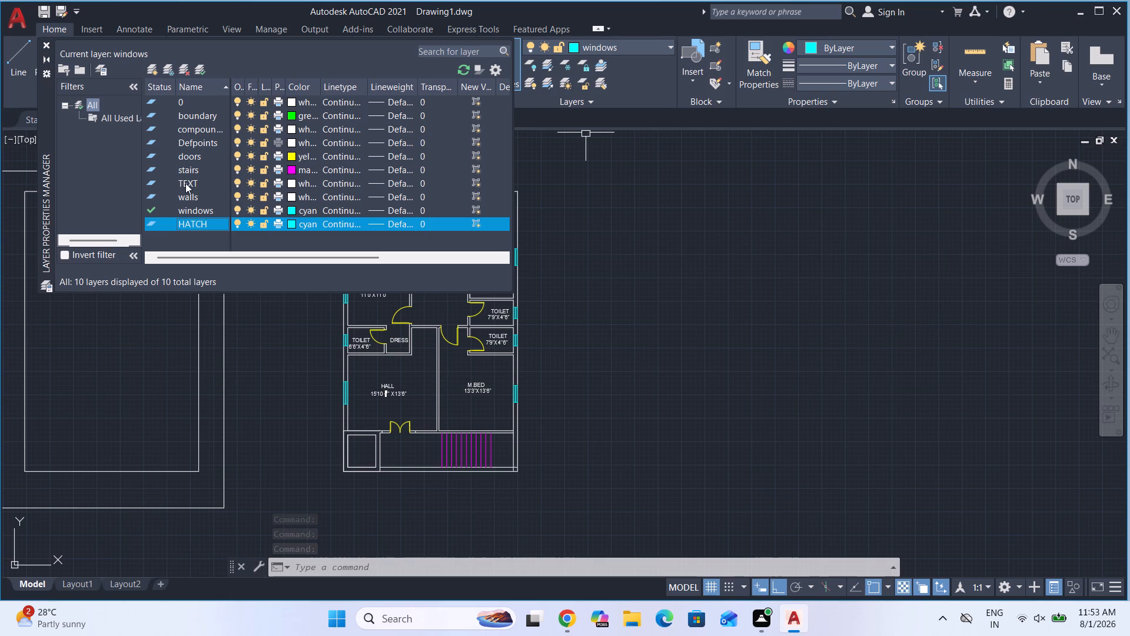
{"action": "left_click", "coordinate": [151, 66]}
{"action": "key", "text": "BackSpace"}
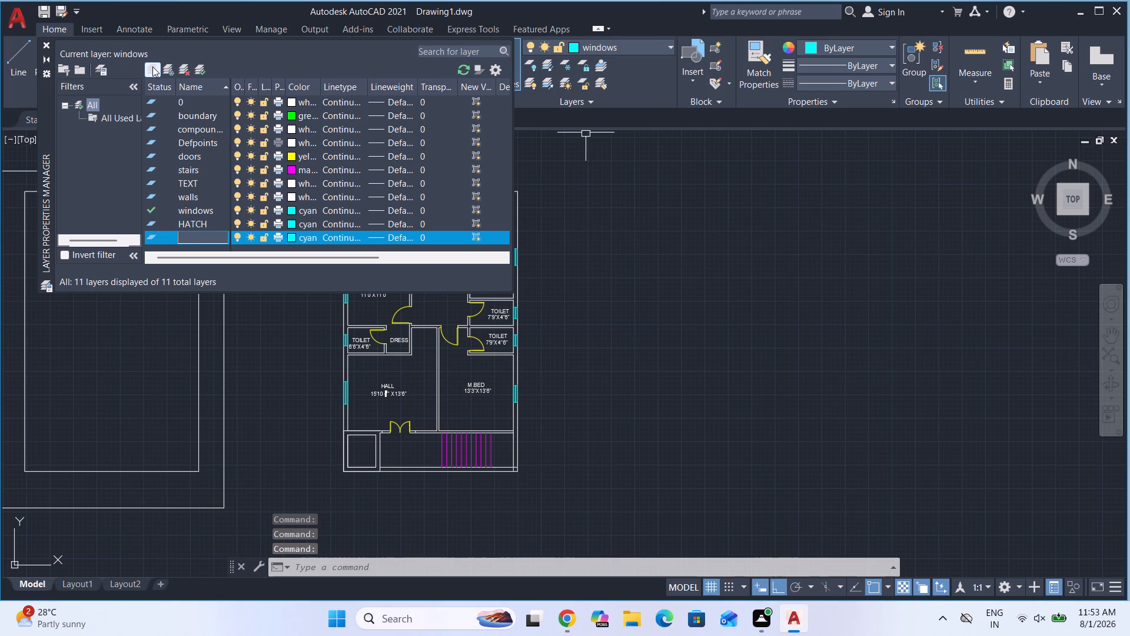
{"action": "type", "text": "COL"}
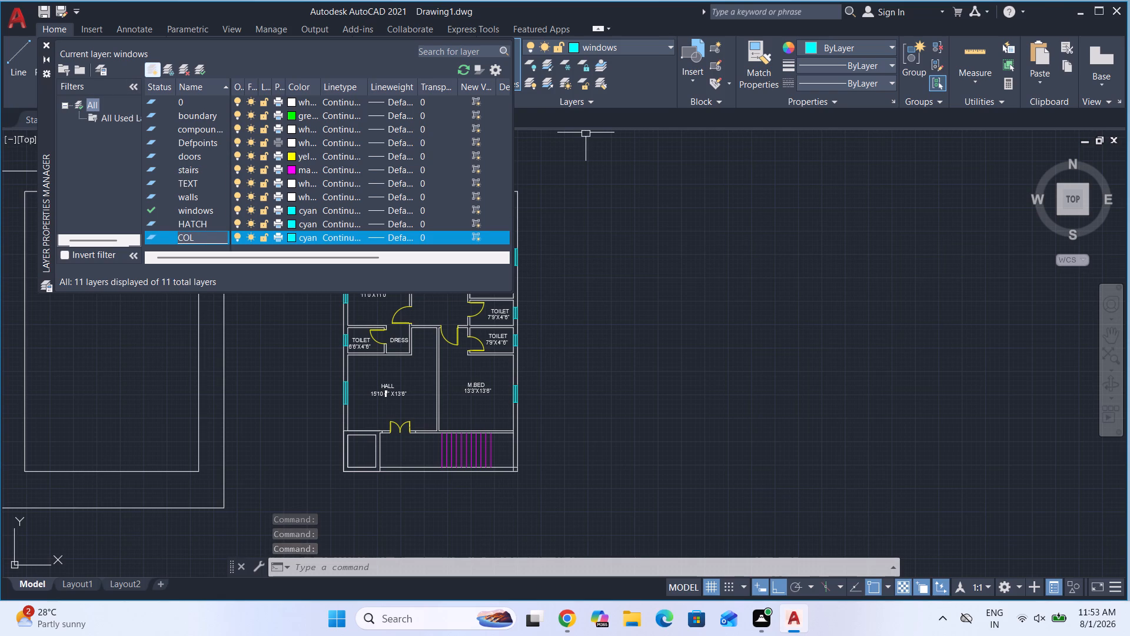
{"action": "left_click", "coordinate": [154, 66]}
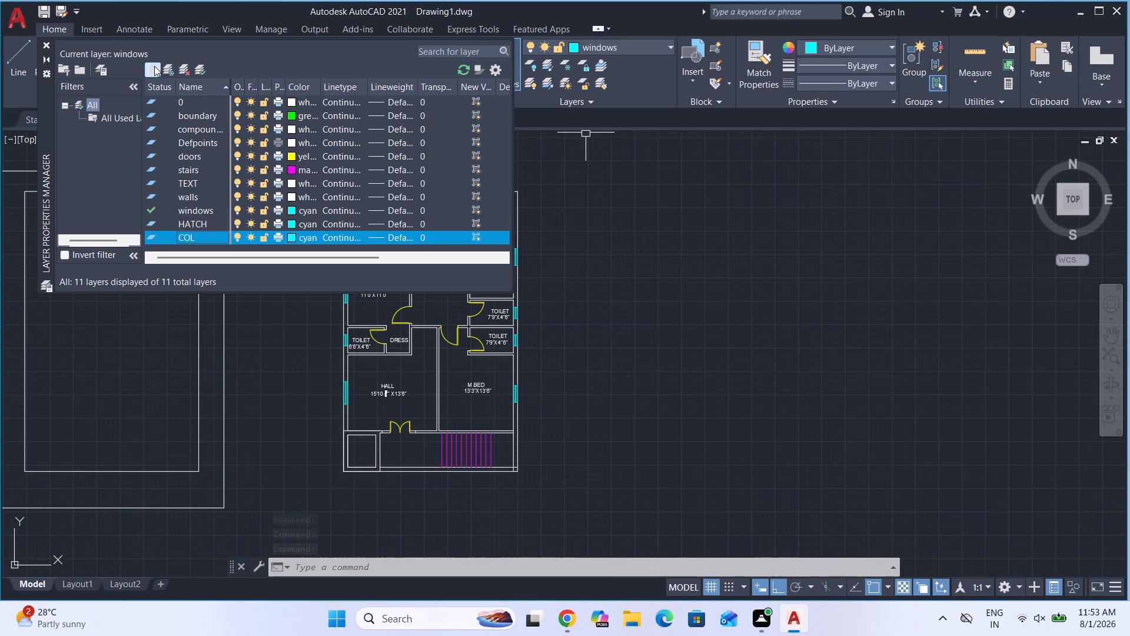
{"action": "type", "text": "DIMENSIONS"}
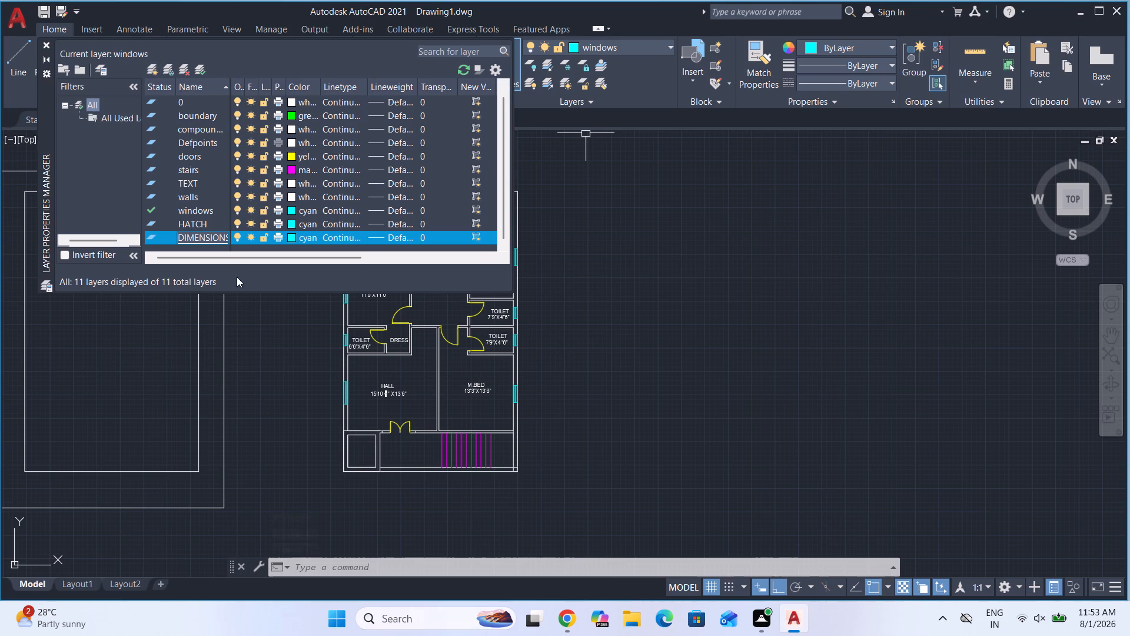
Set the HATCH layer's colour to white.
{"action": "left_click", "coordinate": [291, 211]}
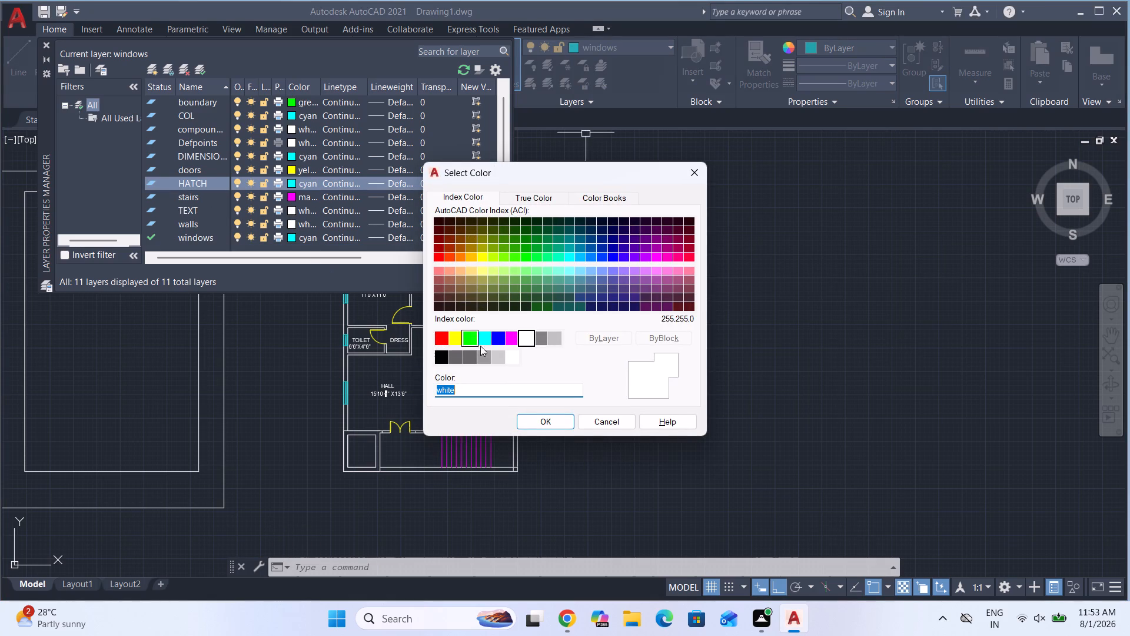
{"action": "left_click", "coordinate": [526, 340]}
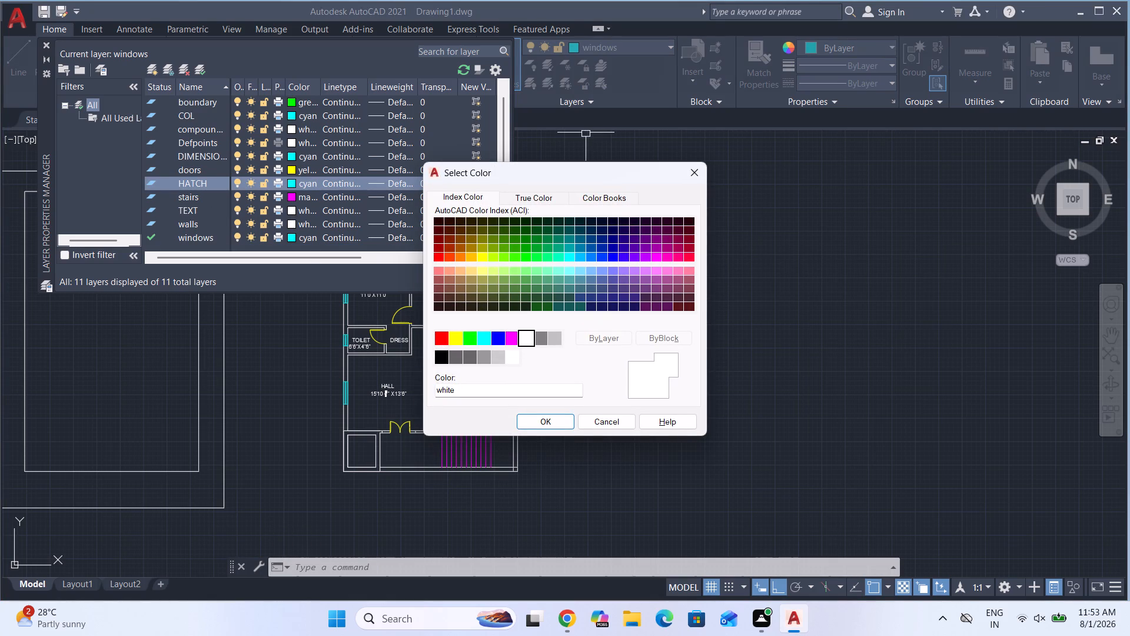
{"action": "left_click", "coordinate": [550, 422]}
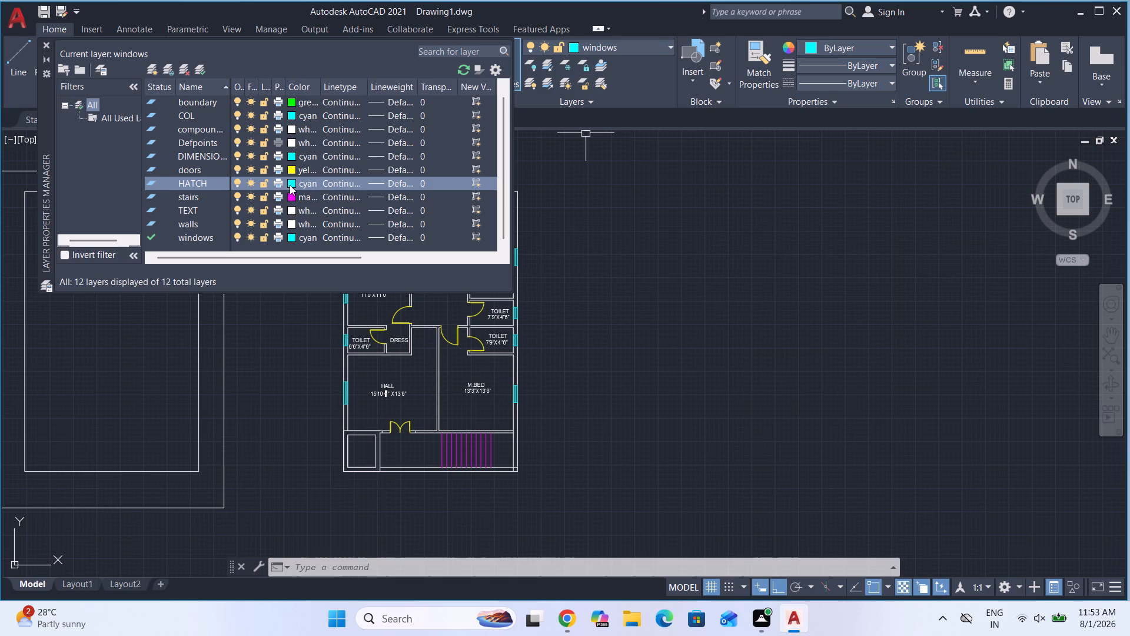
{"action": "left_click", "coordinate": [292, 183]}
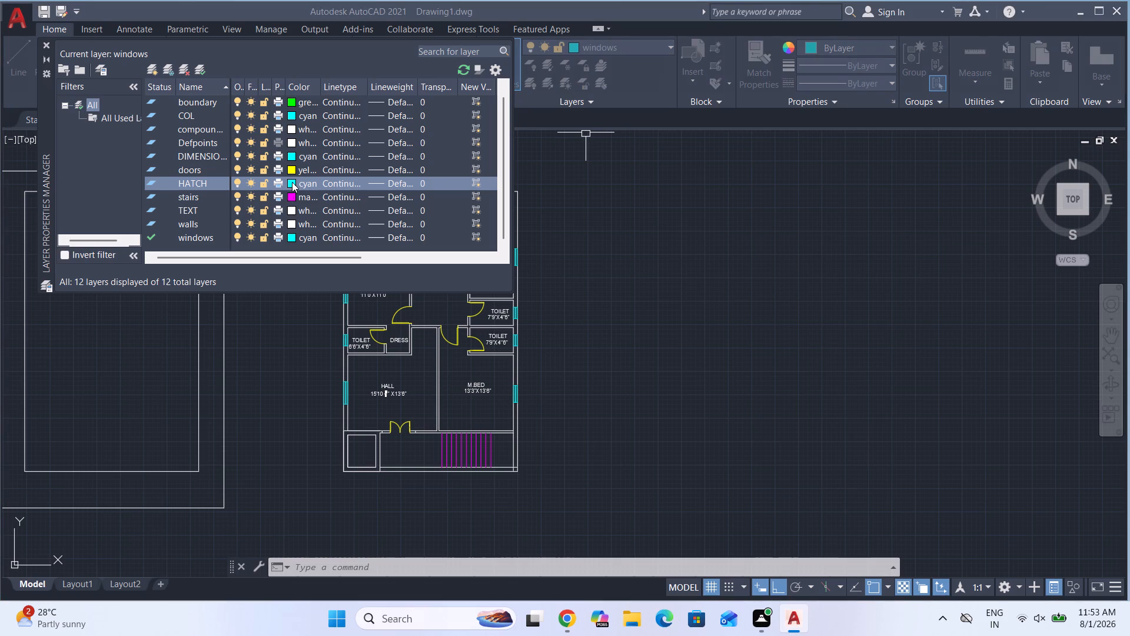
{"action": "left_click", "coordinate": [527, 342]}
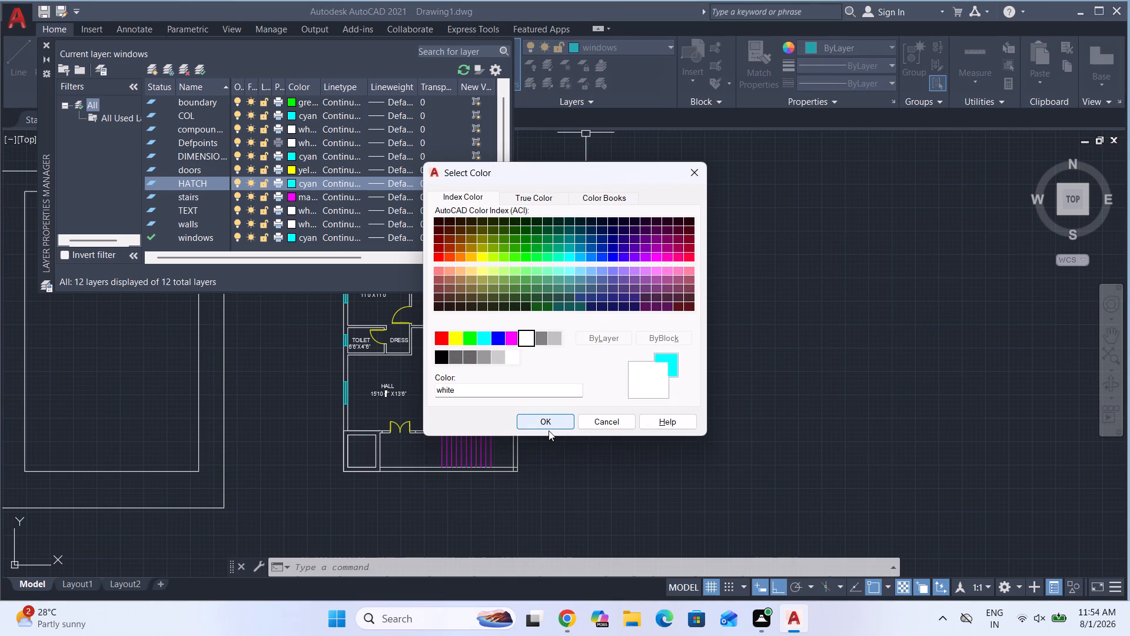
{"action": "left_click", "coordinate": [549, 430]}
{"action": "left_click", "coordinate": [541, 428]}
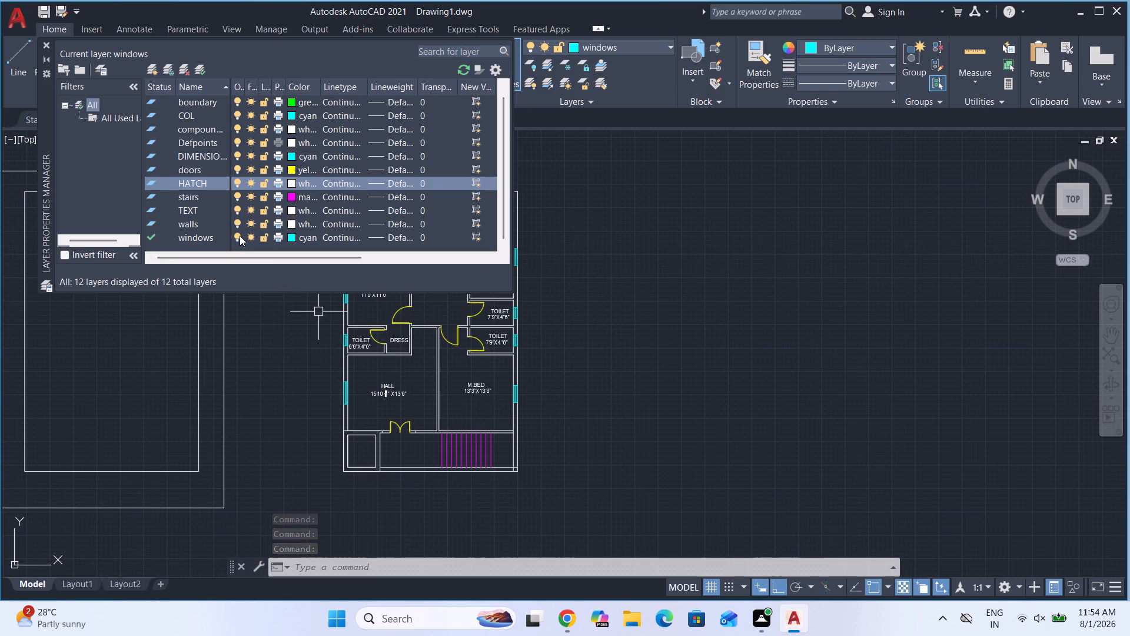
Set the colour of the DIMENSIONS and COL layers to magenta and close the layer manager.
{"action": "left_click", "coordinate": [291, 154]}
{"action": "right_click", "coordinate": [291, 154]}
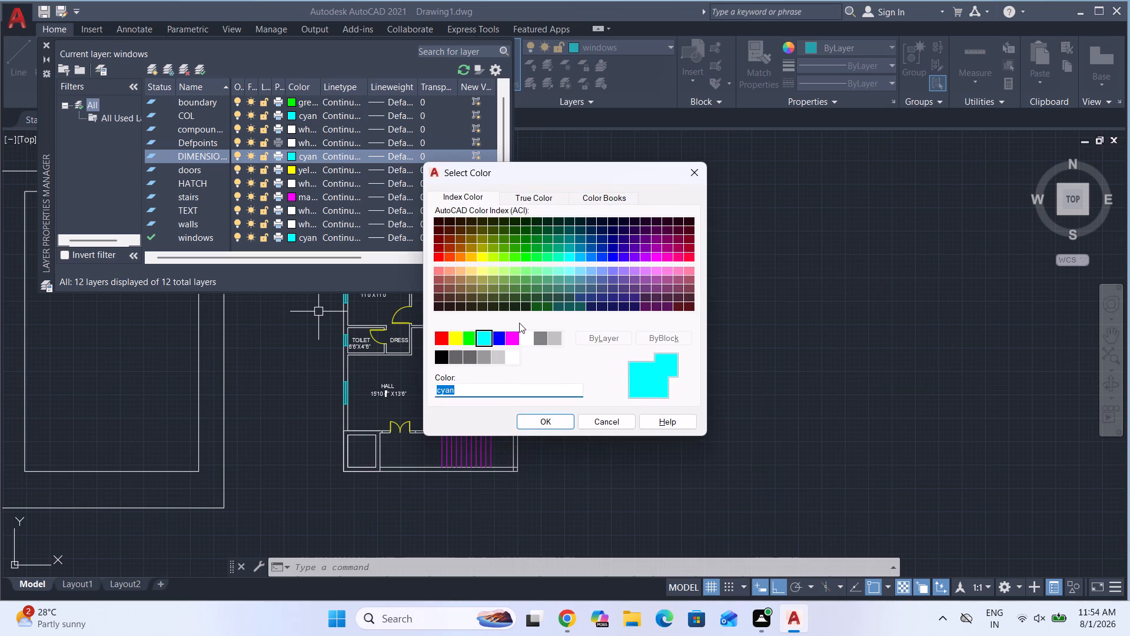
{"action": "left_click", "coordinate": [514, 335]}
{"action": "left_click", "coordinate": [553, 419]}
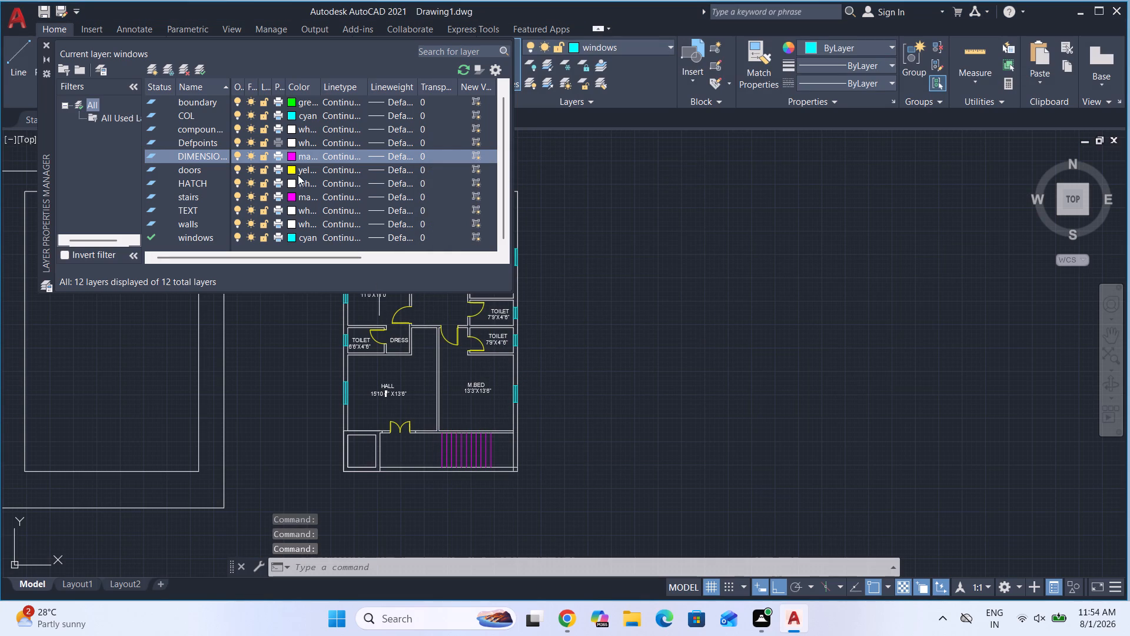
{"action": "left_click", "coordinate": [293, 113]}
{"action": "left_click", "coordinate": [293, 113]}
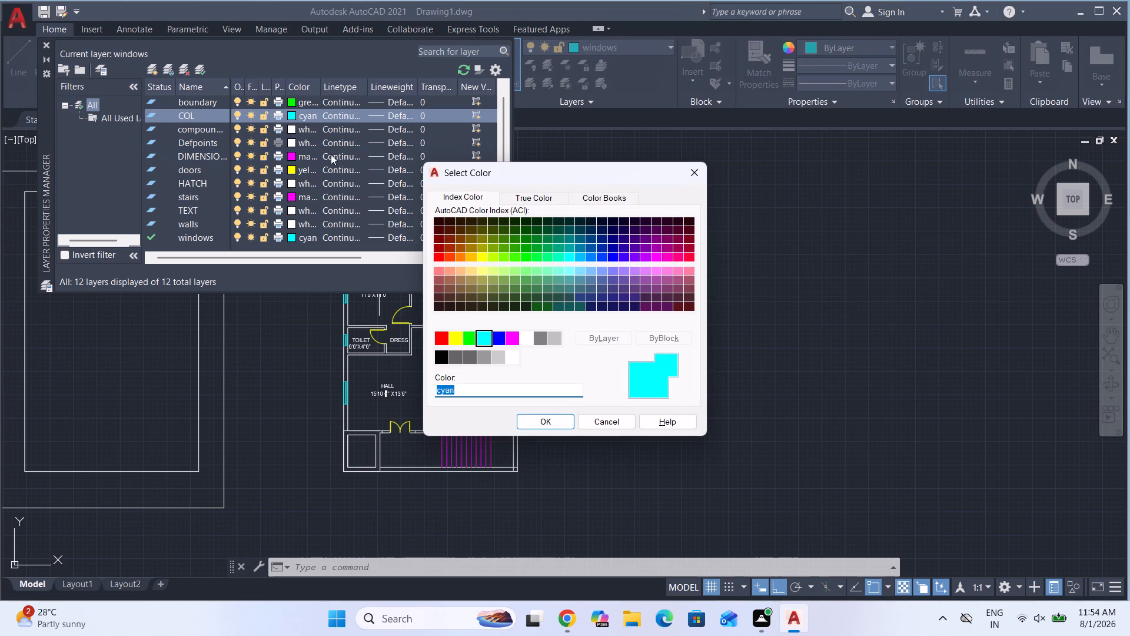
{"action": "left_click", "coordinate": [508, 338]}
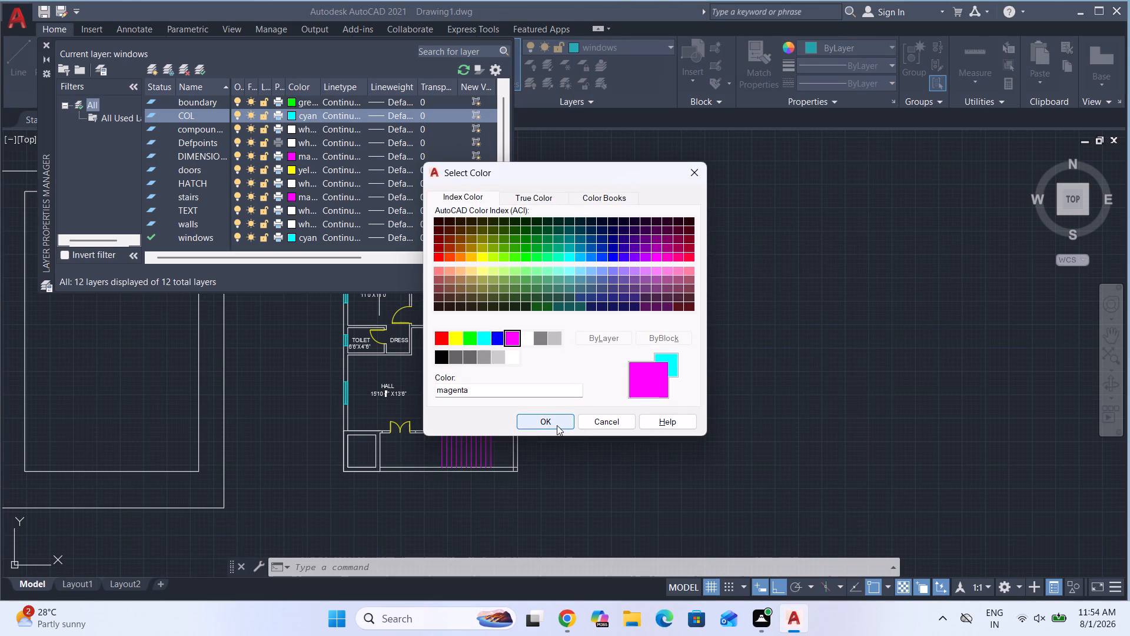
{"action": "left_click", "coordinate": [556, 425]}
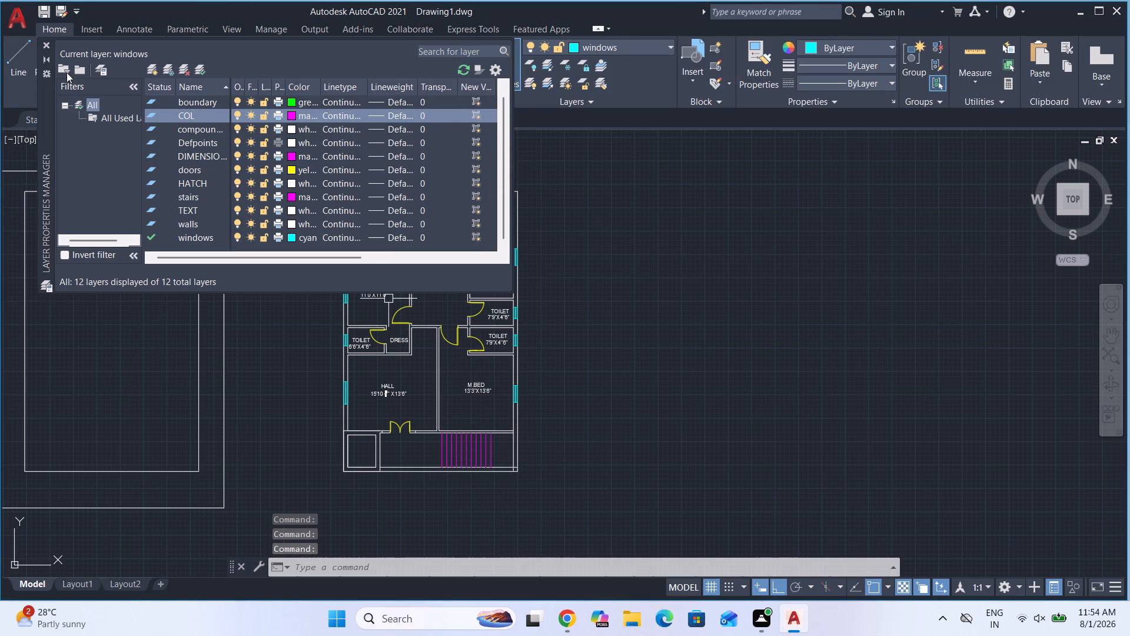
{"action": "left_click", "coordinate": [46, 44]}
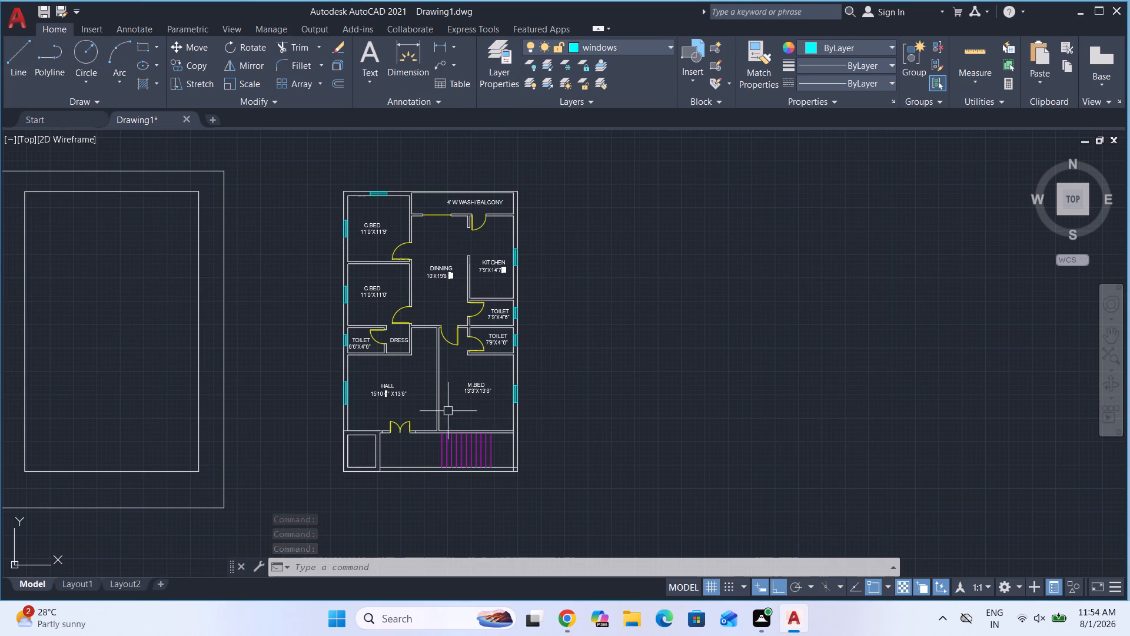
Copy the 6'6" toilet label into the small enclosed room below the hall and, with ortho off, into the space beside the stairs.
{"action": "scroll", "coordinate": [404, 423], "scroll_direction": "up", "scroll_amount": 2}
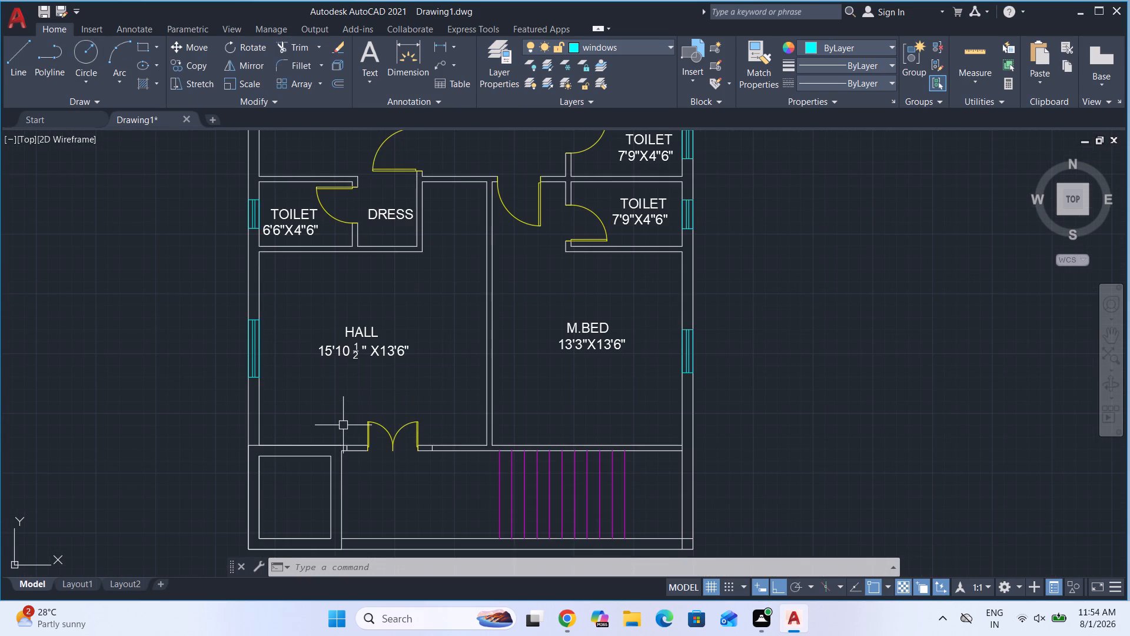
{"action": "scroll", "coordinate": [313, 414], "scroll_direction": "down", "scroll_amount": 2}
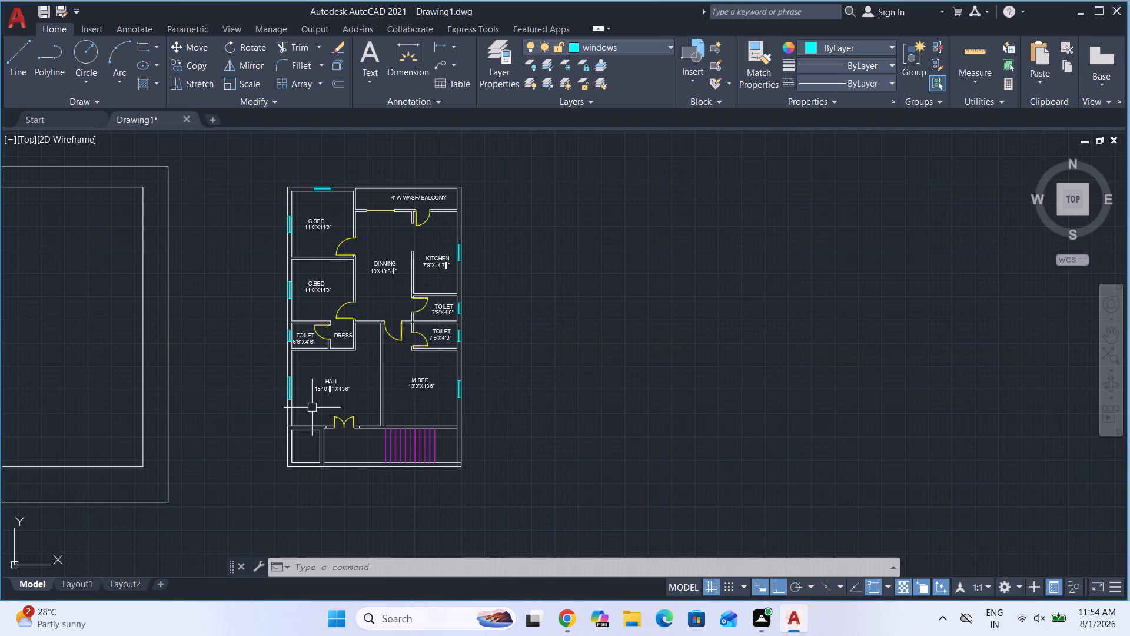
{"action": "scroll", "coordinate": [327, 387], "scroll_direction": "up", "scroll_amount": 2}
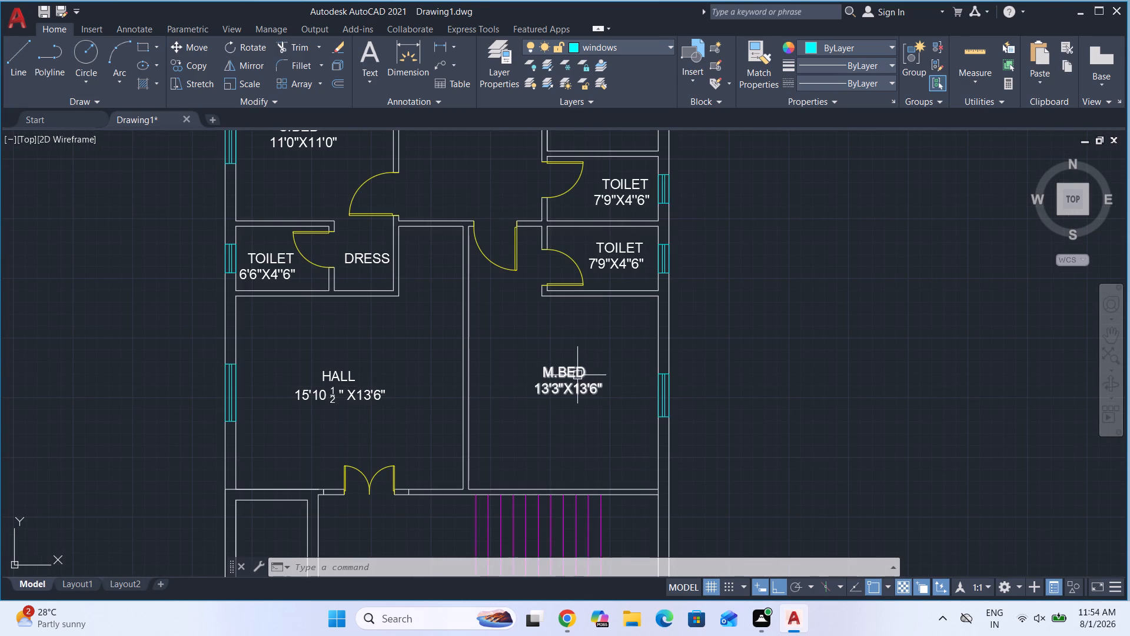
{"action": "scroll", "coordinate": [551, 413], "scroll_direction": "down", "scroll_amount": 1}
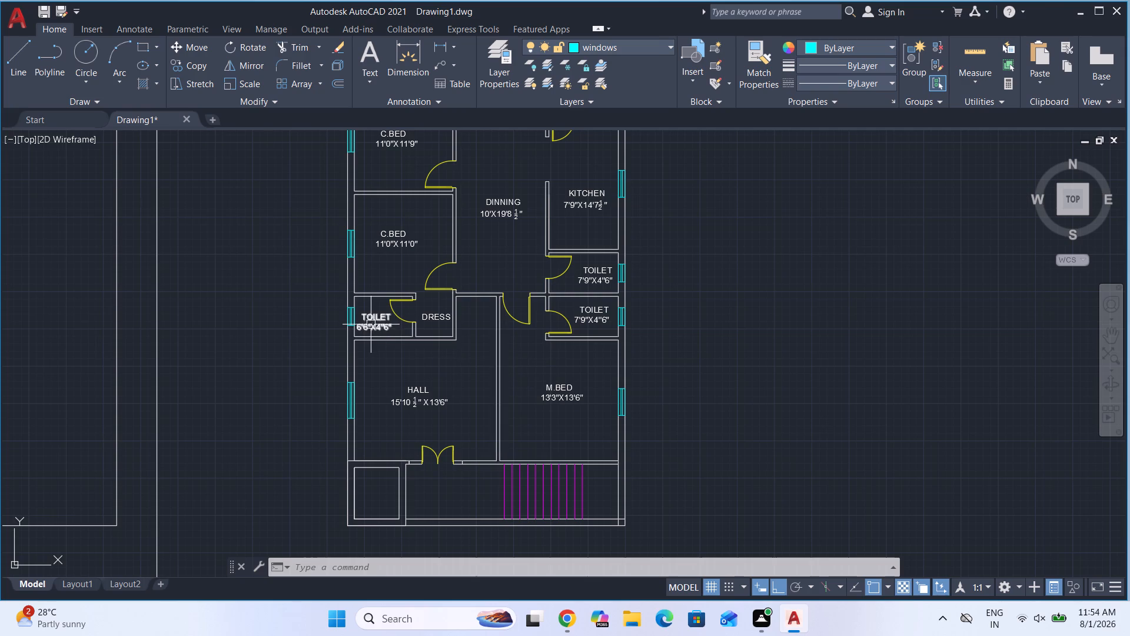
{"action": "left_click", "coordinate": [369, 323]}
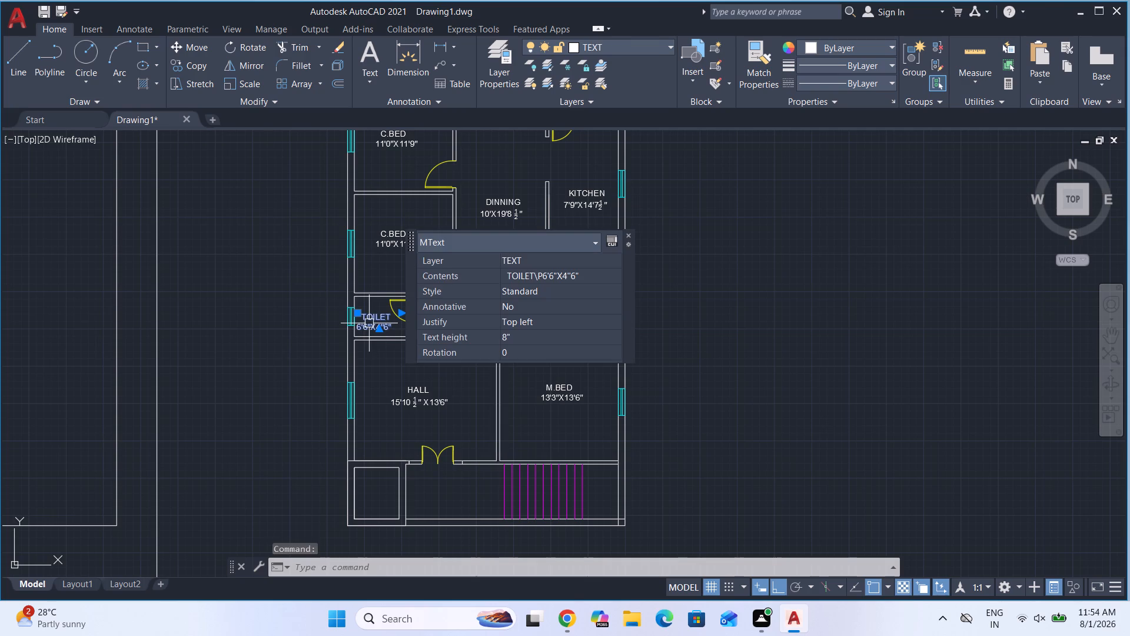
{"action": "type", "text": "CO"}
{"action": "key", "text": "Return"}
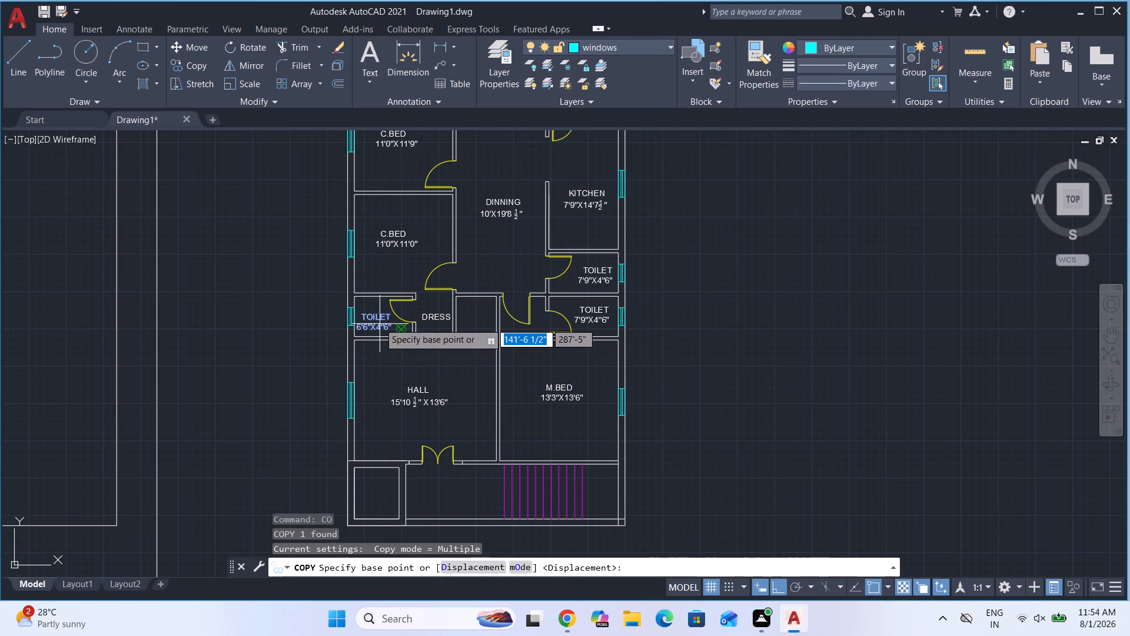
{"action": "left_click", "coordinate": [379, 323]}
{"action": "scroll", "coordinate": [390, 504], "scroll_direction": "up", "scroll_amount": 3}
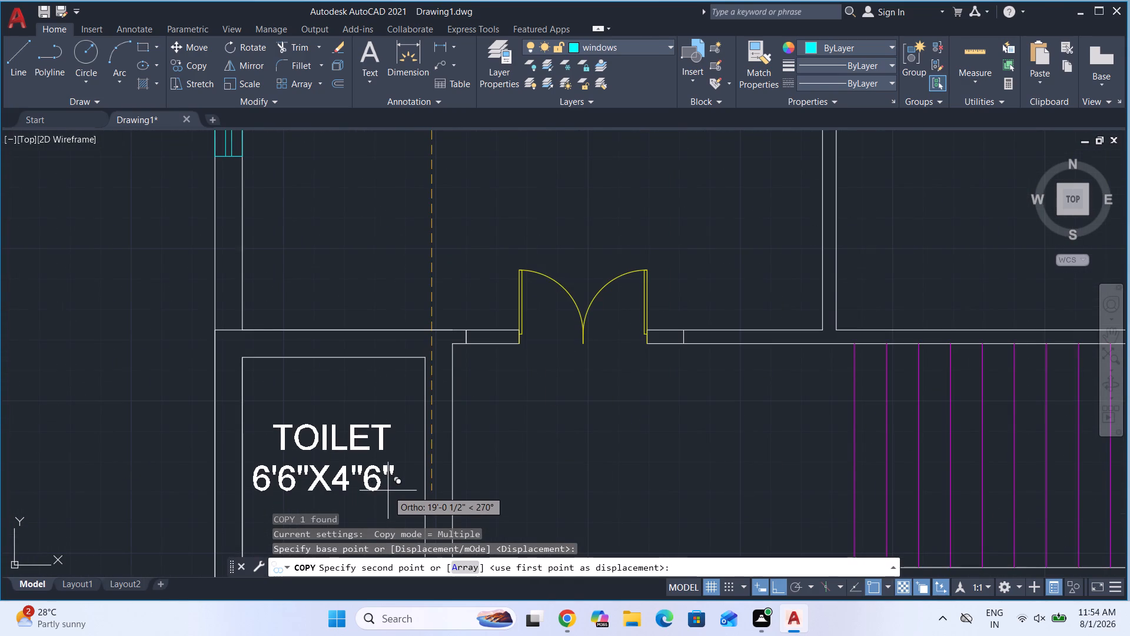
{"action": "left_click", "coordinate": [388, 491]}
{"action": "scroll", "coordinate": [344, 389], "scroll_direction": "down", "scroll_amount": 2}
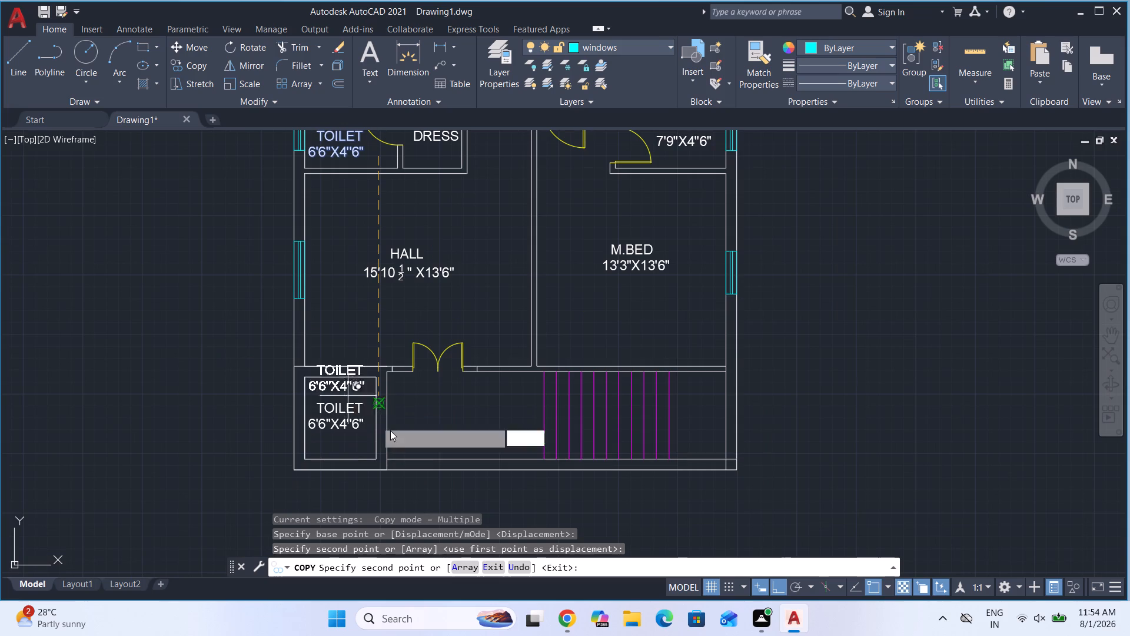
{"action": "scroll", "coordinate": [469, 433], "scroll_direction": "up", "scroll_amount": 2}
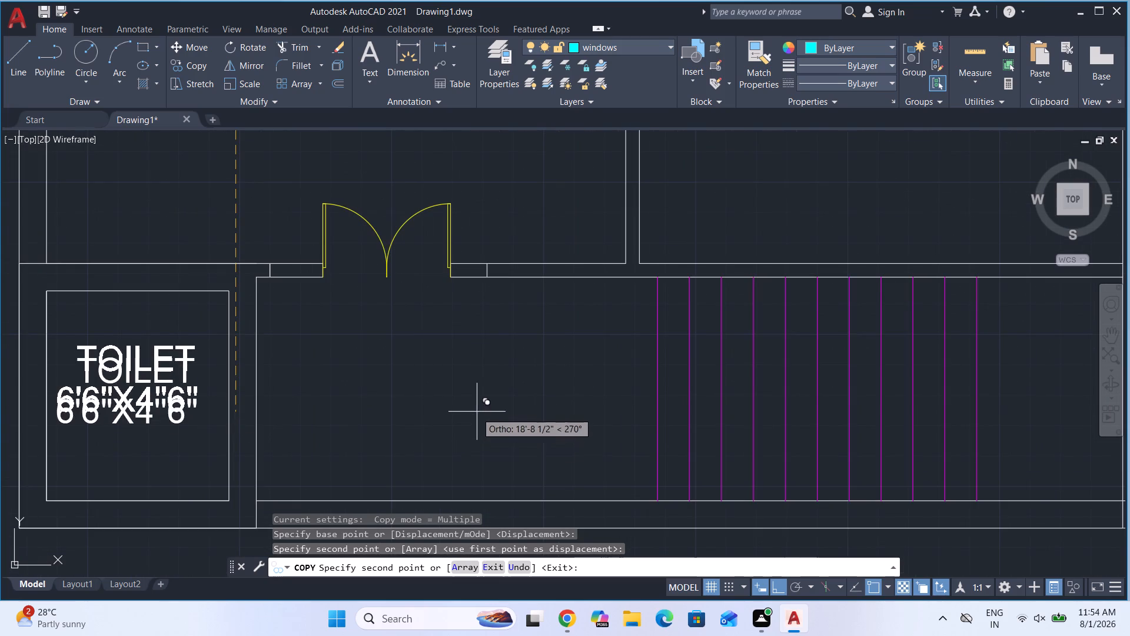
{"action": "left_click", "coordinate": [779, 587]}
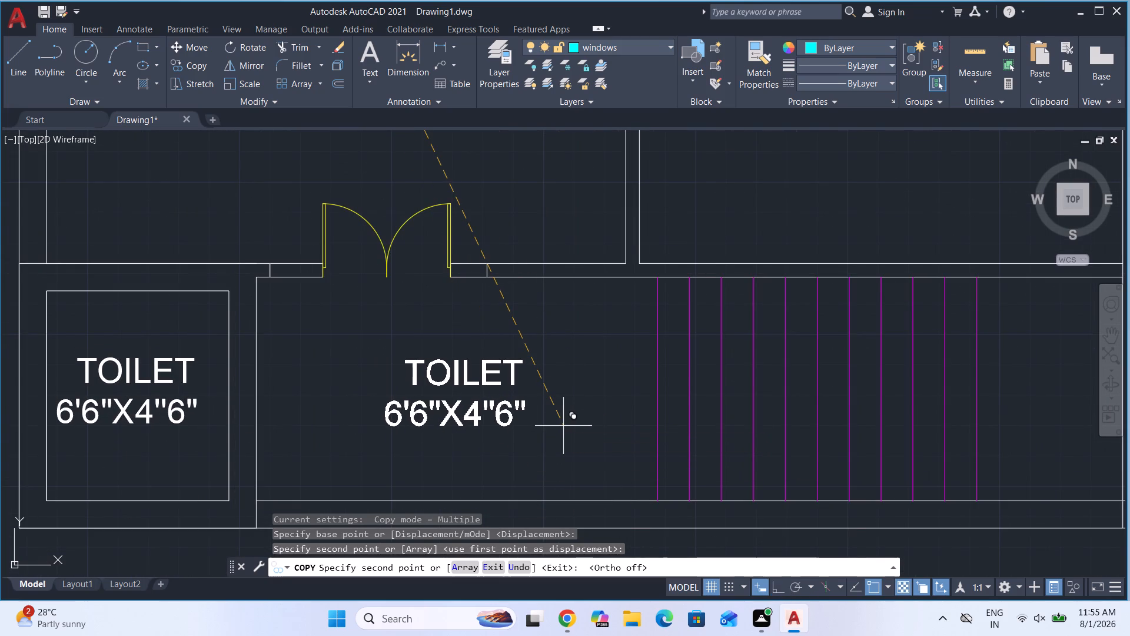
{"action": "left_click", "coordinate": [563, 426]}
{"action": "key", "text": "Escape"}
Replace the word TOILET with LIFT in the label in the small enclosed room below the hall, indented by four spaces.
{"action": "scroll", "coordinate": [671, 429], "scroll_direction": "down", "scroll_amount": 1}
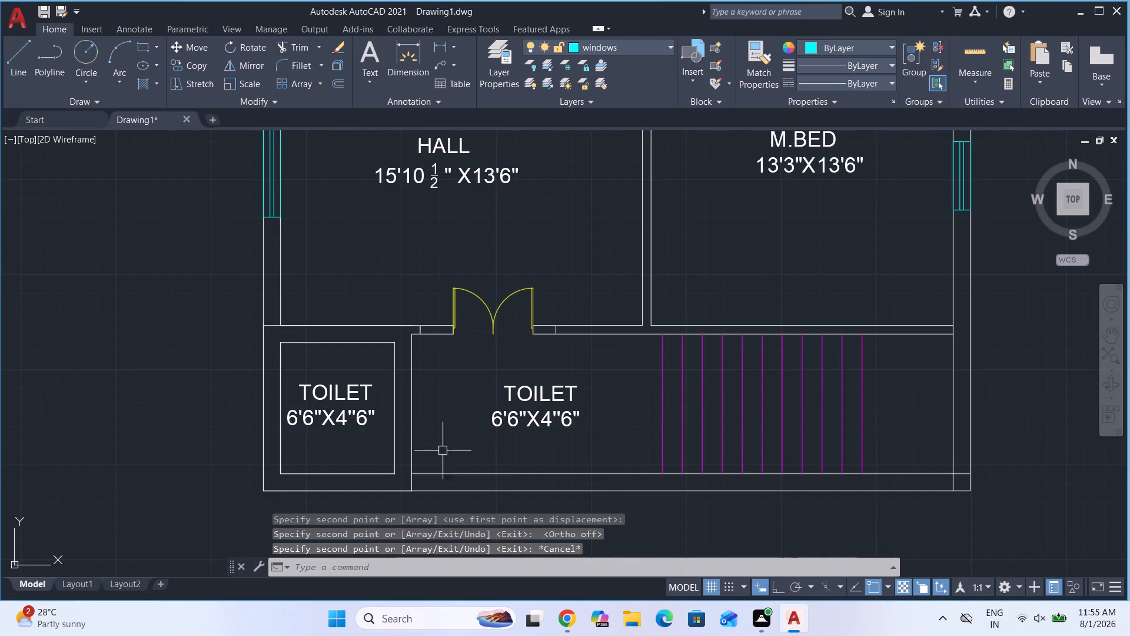
{"action": "scroll", "coordinate": [312, 424], "scroll_direction": "up", "scroll_amount": 1}
{"action": "left_click", "coordinate": [373, 390]}
{"action": "double_click", "coordinate": [369, 387]}
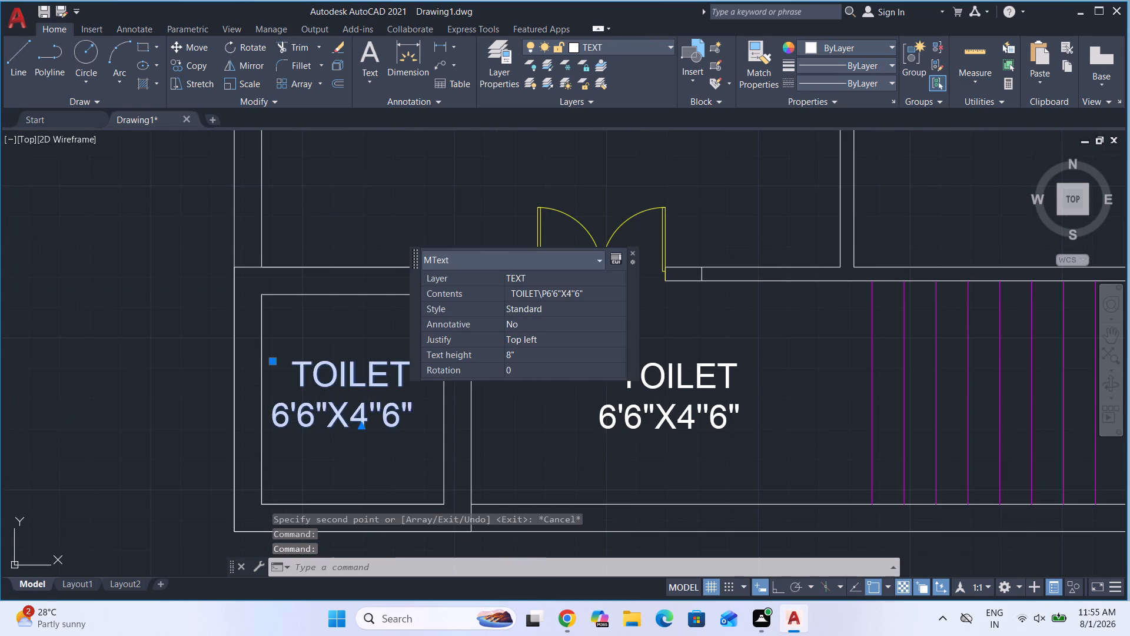
{"action": "left_click", "coordinate": [406, 370]}
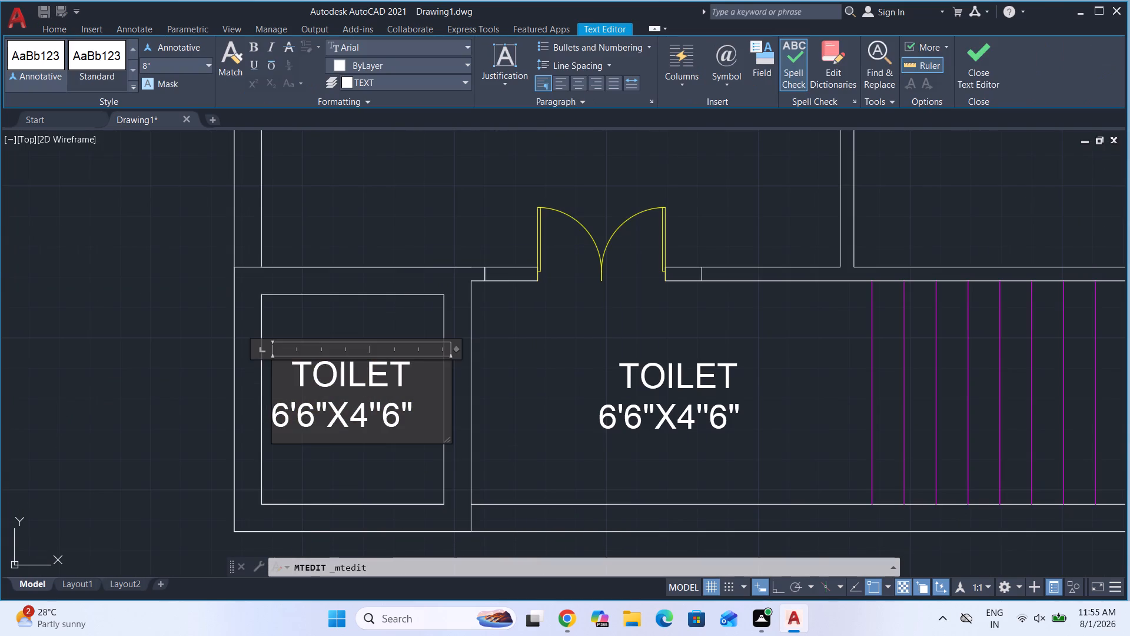
{"action": "left_click_drag", "start_coordinate": [406, 370], "coordinate": [267, 366]}
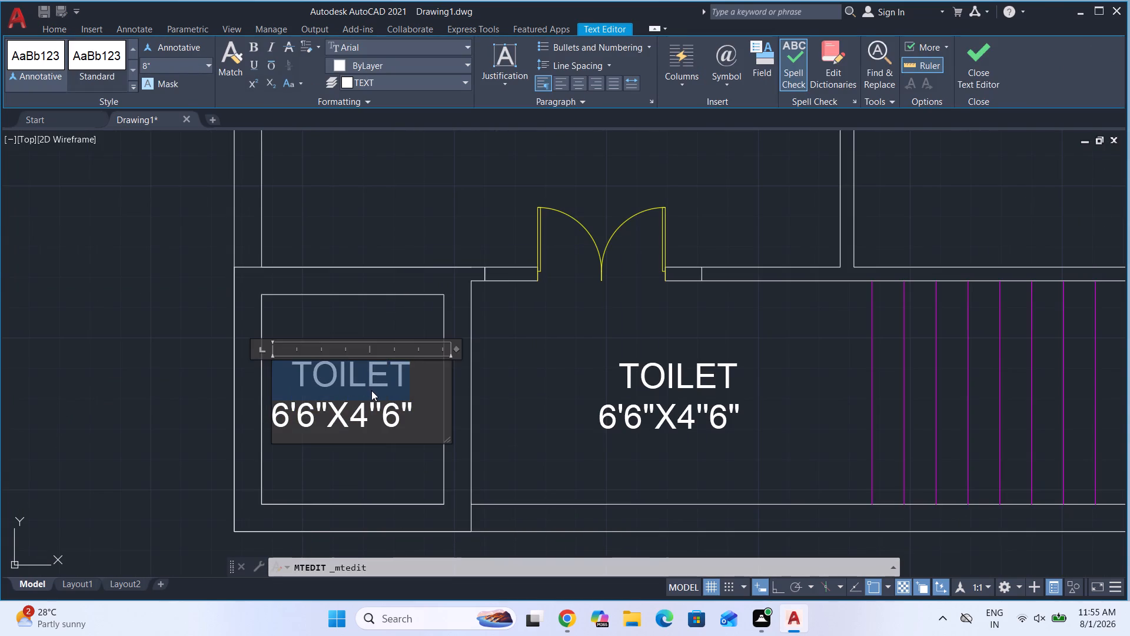
{"action": "type", "text": "LIFT"}
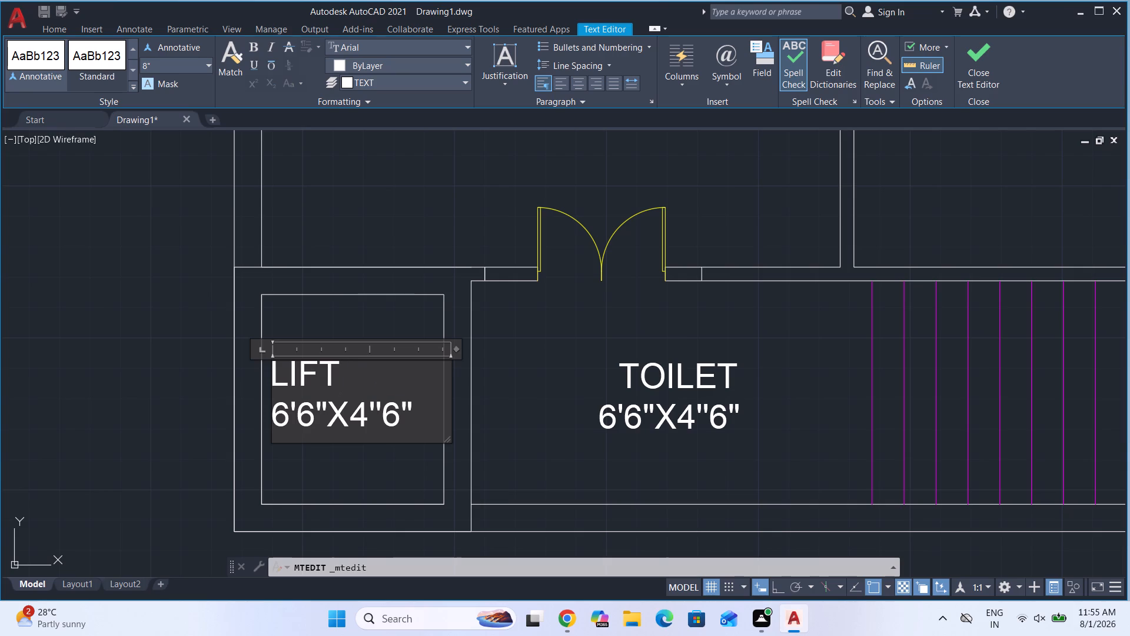
{"action": "left_click", "coordinate": [276, 370]}
{"action": "key", "text": "space"}
{"action": "key", "text": "space"}
{"action": "key", "text": "space"}
{"action": "key", "text": "space"}
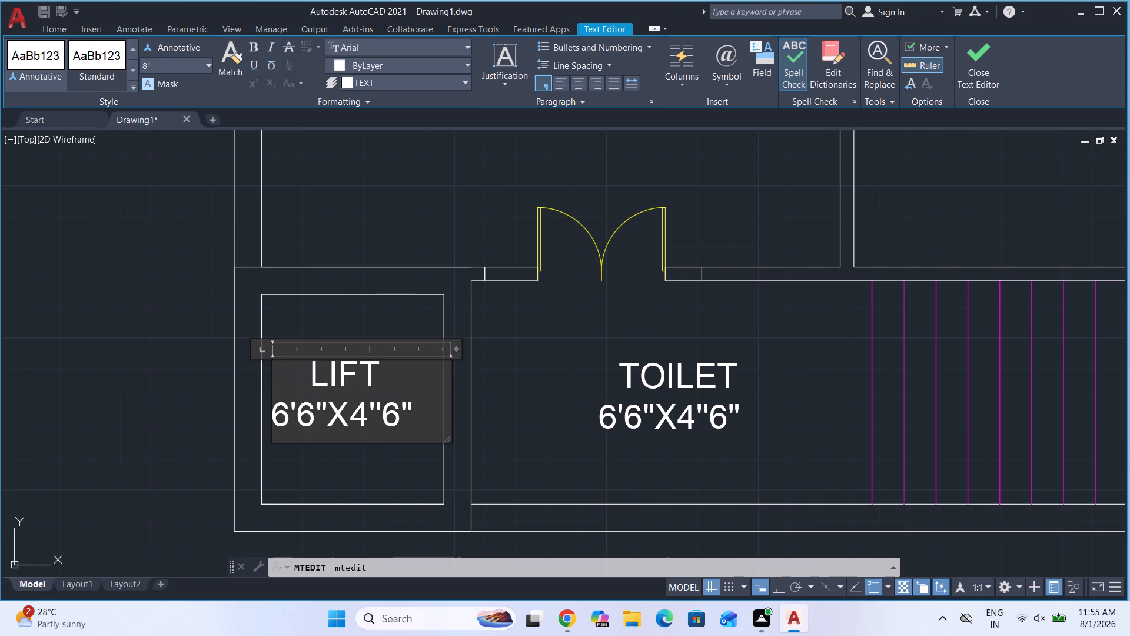
Change the size line of the LIFT label to 5'X5'9" and save the text.
{"action": "left_click", "coordinate": [313, 419]}
{"action": "key", "text": "BackSpace"}
{"action": "key", "text": "Right"}
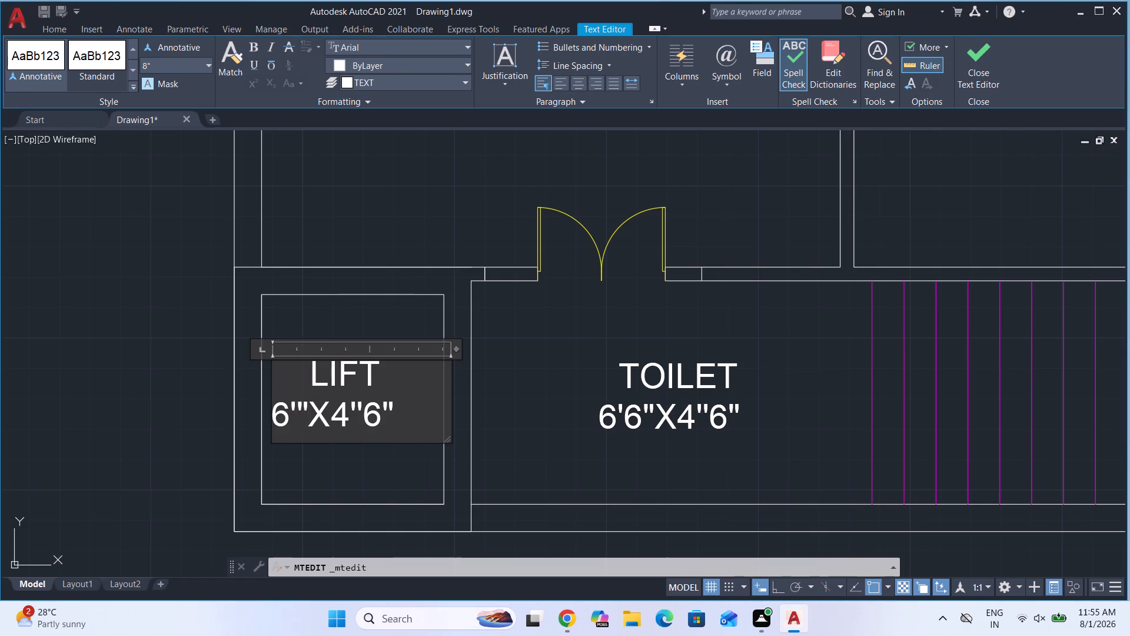
{"action": "key", "text": "BackSpace"}
{"action": "key", "text": "Left"}
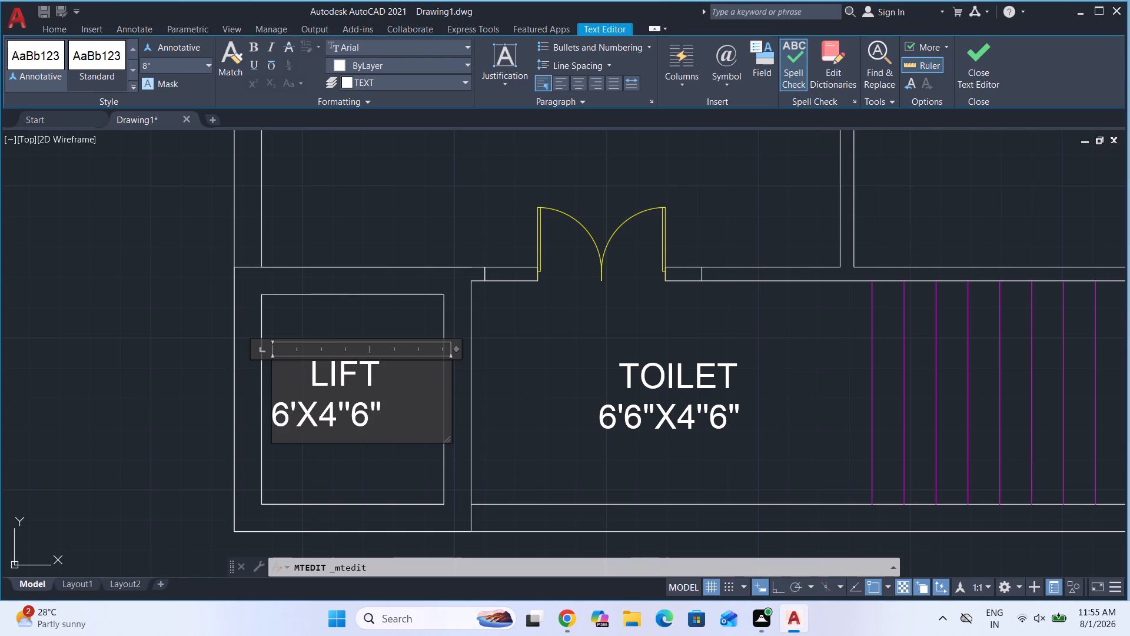
{"action": "key", "text": "BackSpace"}
{"action": "key", "text": "5"}
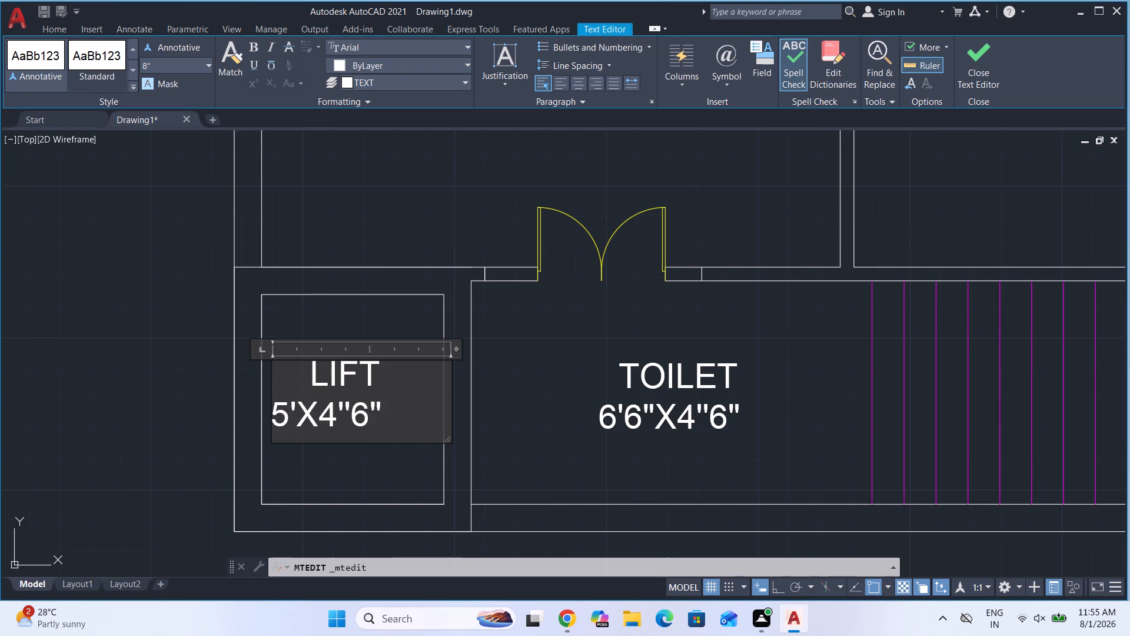
{"action": "left_click", "coordinate": [335, 423]}
{"action": "key", "text": "BackSpace"}
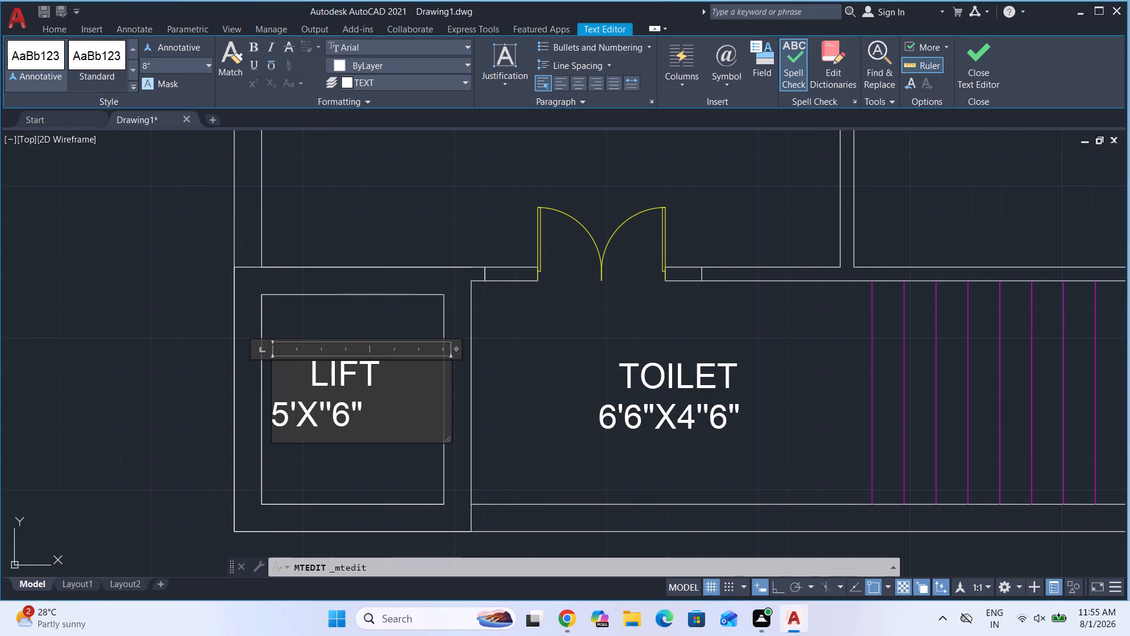
{"action": "key", "text": "5"}
{"action": "left_click", "coordinate": [371, 420]}
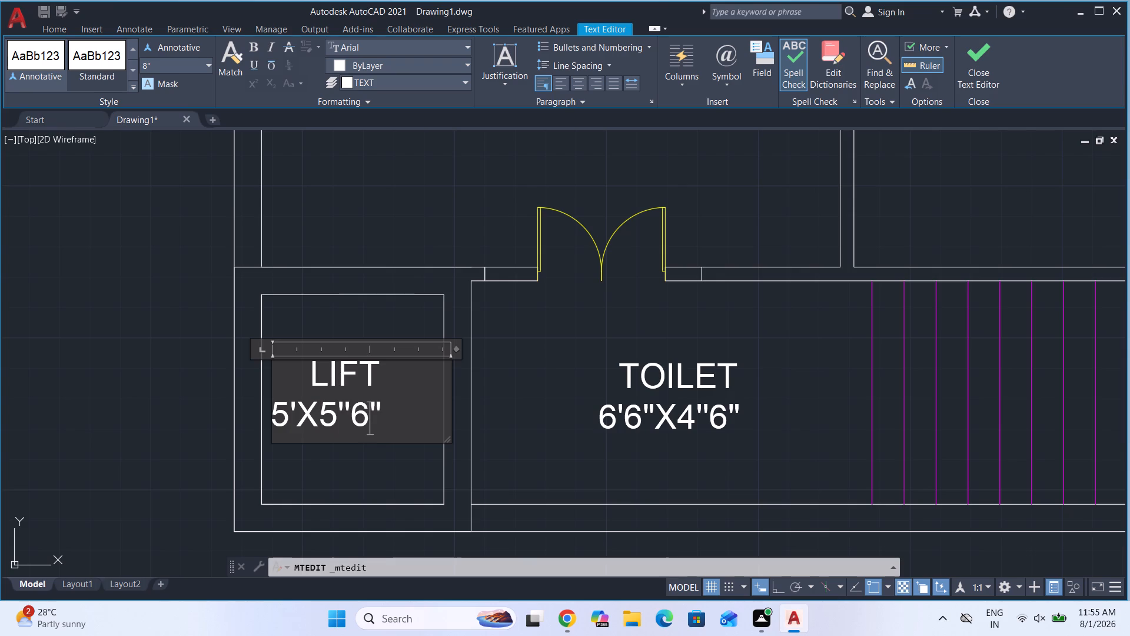
{"action": "key", "text": "BackSpace"}
{"action": "key", "text": "9"}
{"action": "left_click", "coordinate": [350, 405]}
{"action": "key", "text": "BackSpace"}
{"action": "scroll", "coordinate": [380, 446], "scroll_direction": "down", "scroll_amount": 1}
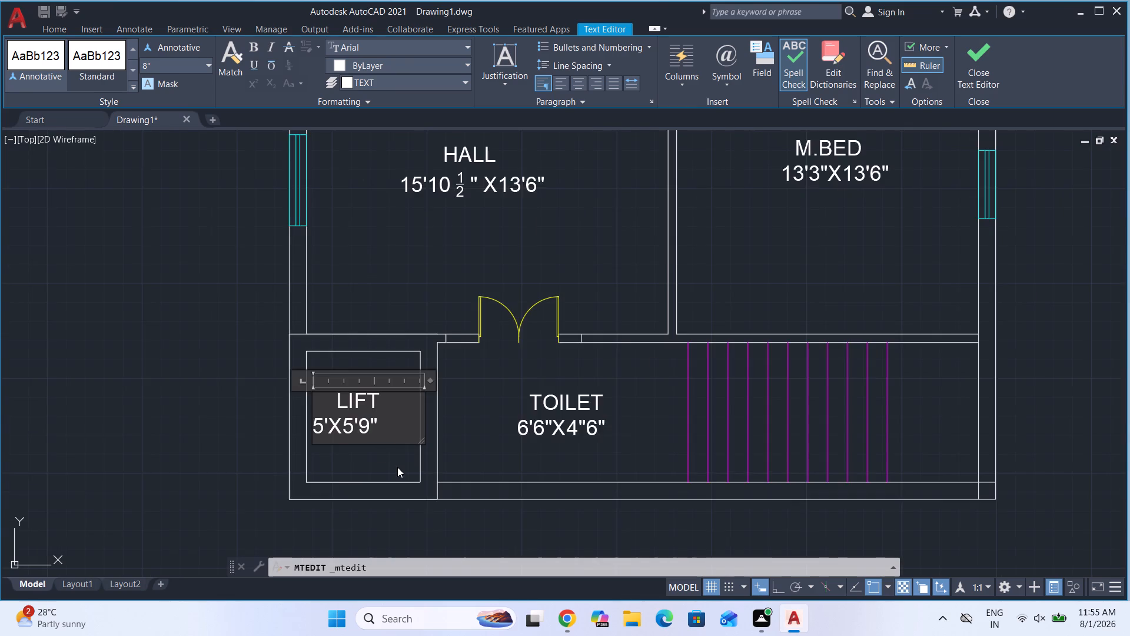
{"action": "scroll", "coordinate": [397, 467], "scroll_direction": "down", "scroll_amount": 2}
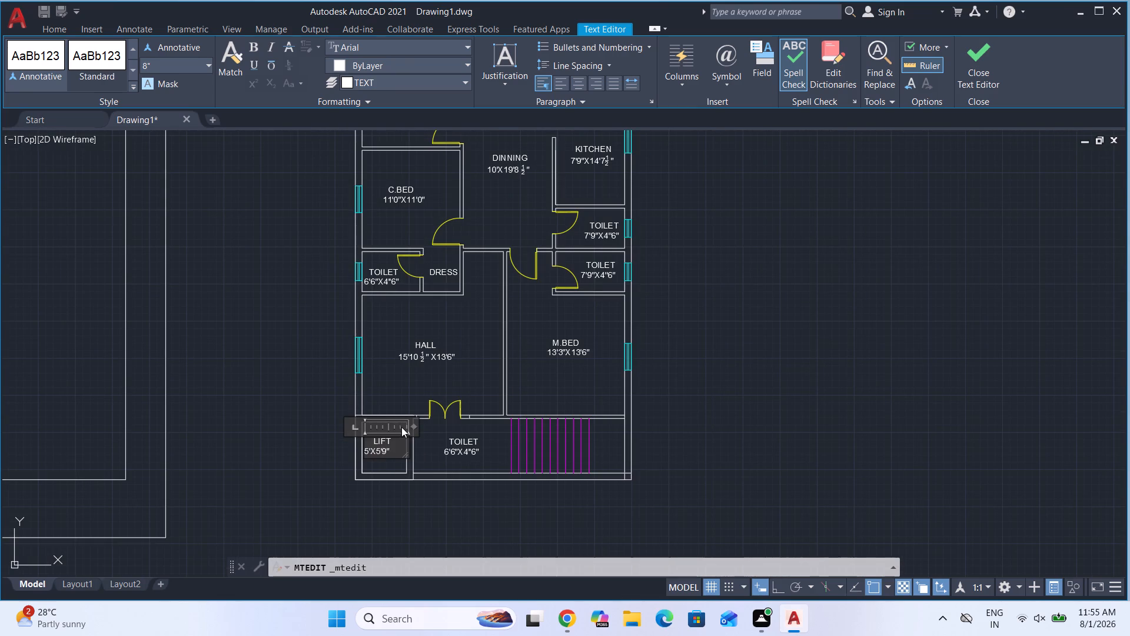
{"action": "key", "text": "Escape"}
{"action": "key", "text": "Return"}
Correct the size of the toilet label next to the dressing room to 6'6"X4'6" and save the text.
{"action": "scroll", "coordinate": [377, 279], "scroll_direction": "up", "scroll_amount": 4}
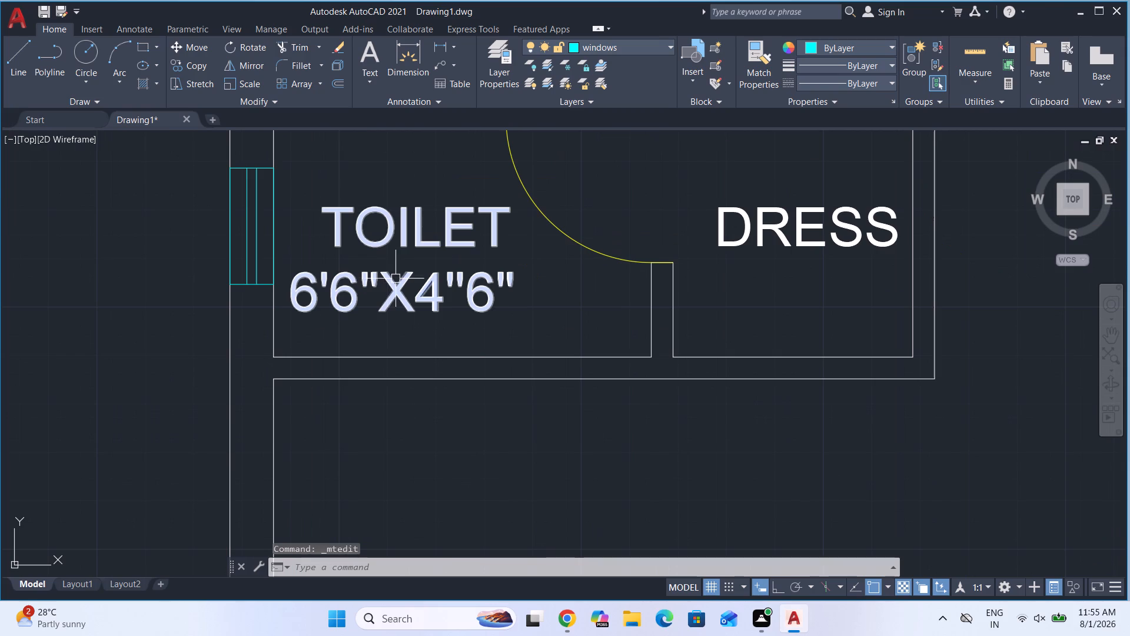
{"action": "double_click", "coordinate": [397, 278]}
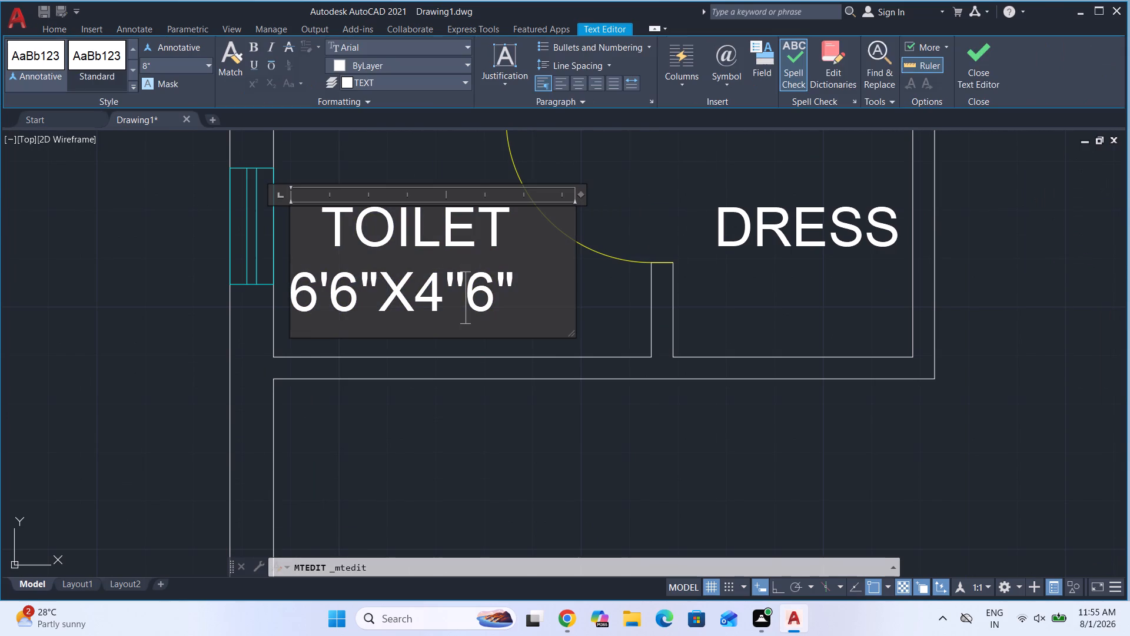
{"action": "left_click", "coordinate": [465, 281]}
{"action": "key", "text": "BackSpace"}
{"action": "key", "text": "Escape"}
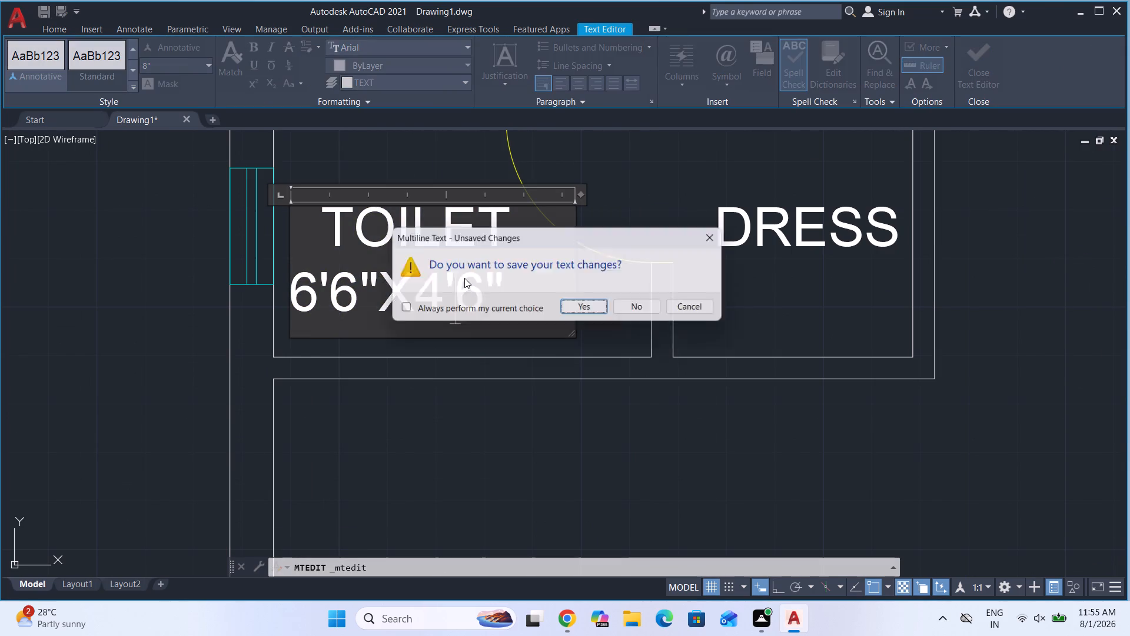
{"action": "key", "text": "Return"}
Reduce the indent before the word LIFT to a single space and save the label.
{"action": "scroll", "coordinate": [463, 291], "scroll_direction": "down", "scroll_amount": 2}
{"action": "scroll", "coordinate": [388, 280], "scroll_direction": "down", "scroll_amount": 2}
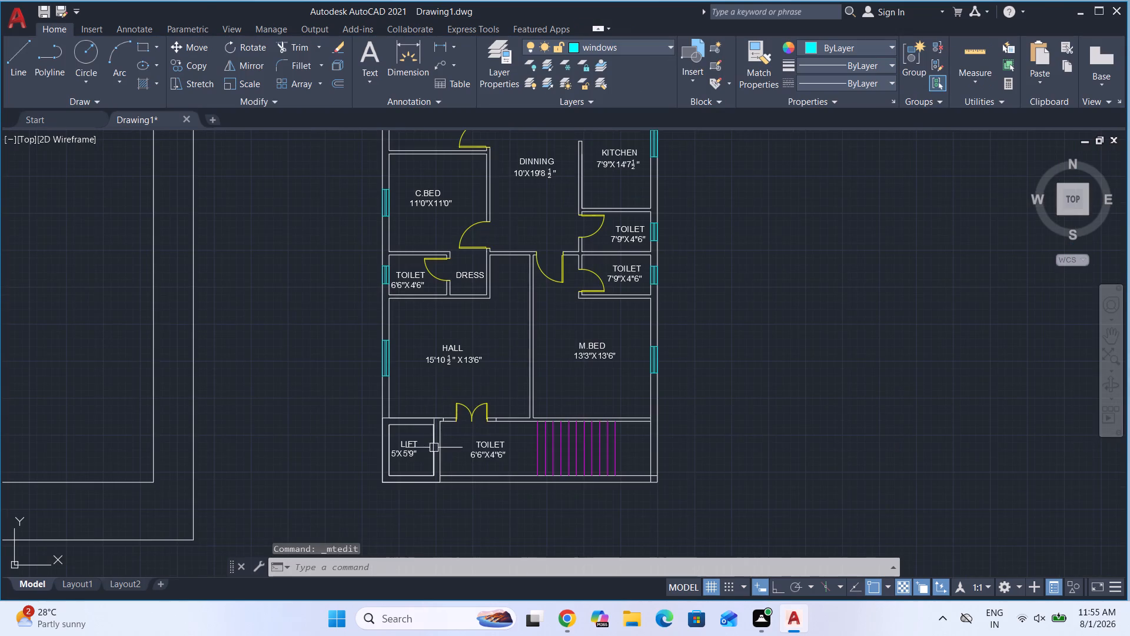
{"action": "scroll", "coordinate": [411, 455], "scroll_direction": "up", "scroll_amount": 4}
{"action": "double_click", "coordinate": [403, 449]}
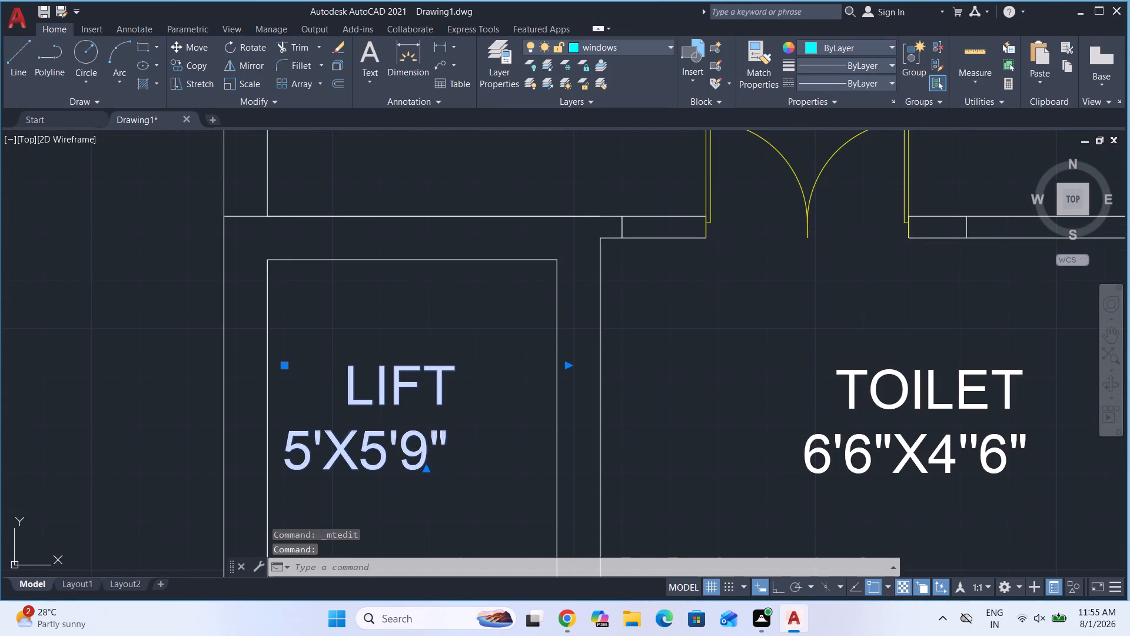
{"action": "left_click", "coordinate": [338, 375]}
{"action": "key", "text": "BackSpace"}
{"action": "key", "text": "BackSpace"}
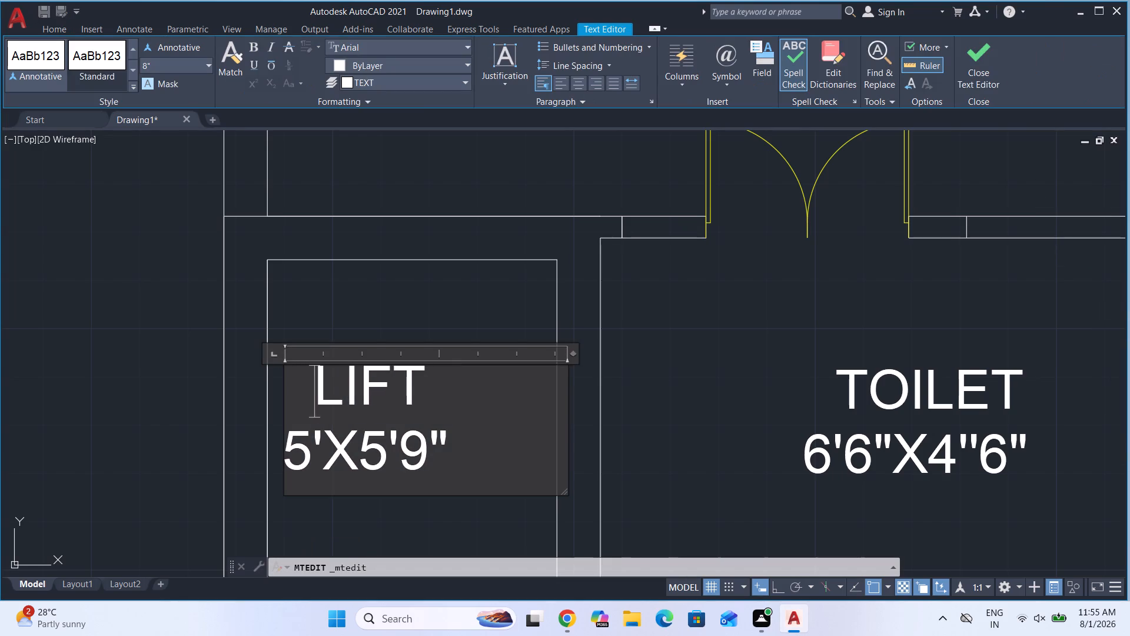
{"action": "key", "text": "BackSpace"}
{"action": "key", "text": "Return"}
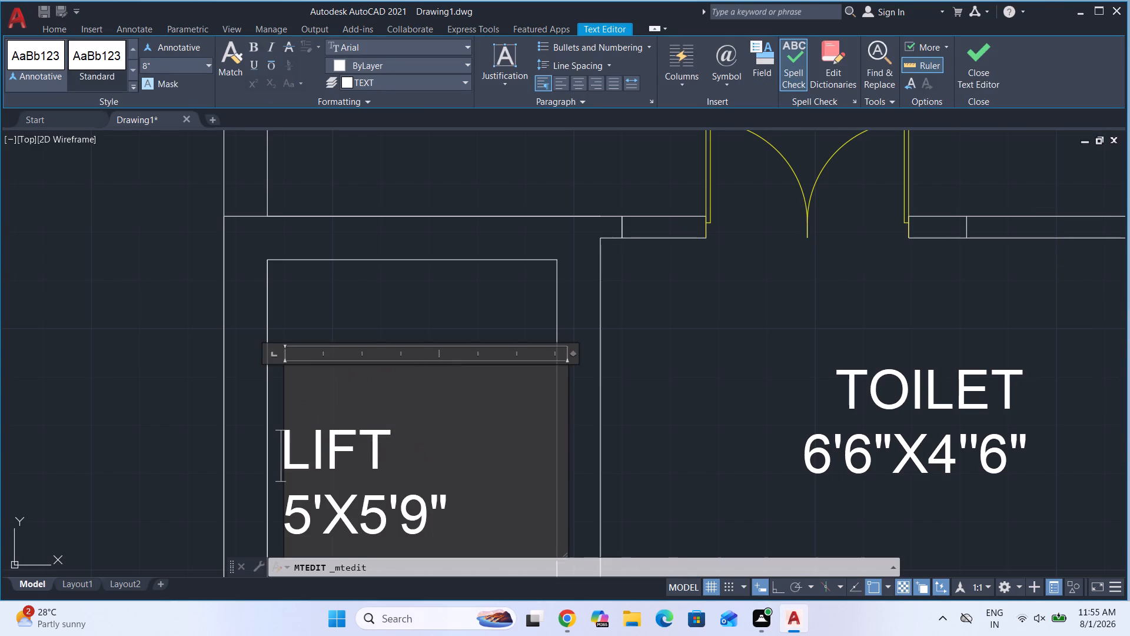
{"action": "key", "text": "BackSpace"}
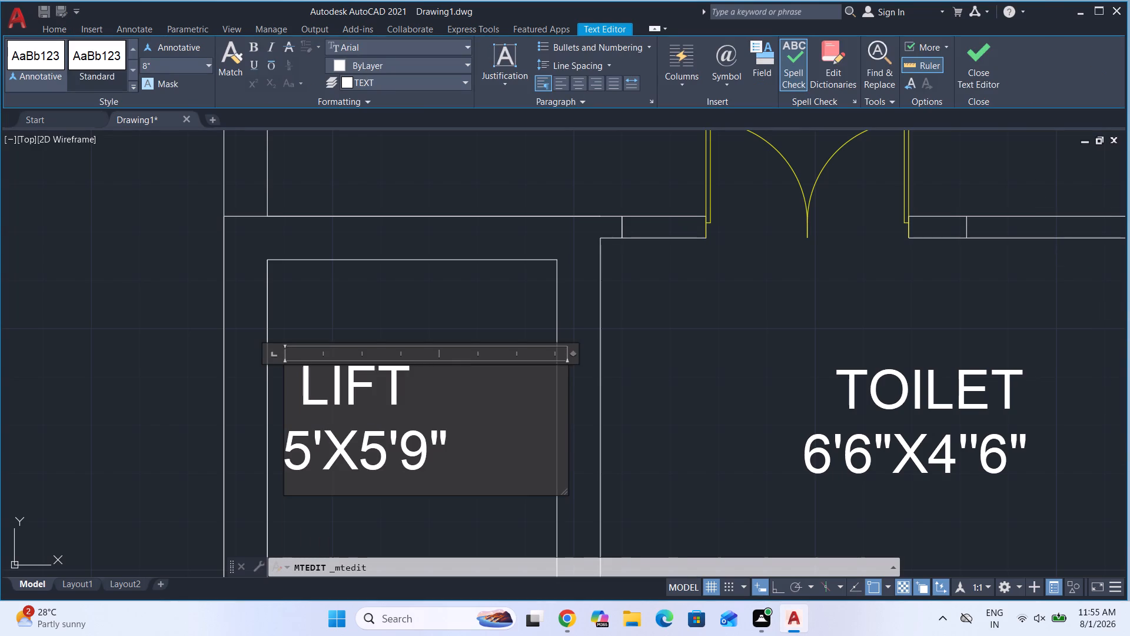
{"action": "key", "text": "Escape"}
{"action": "key", "text": "Return"}
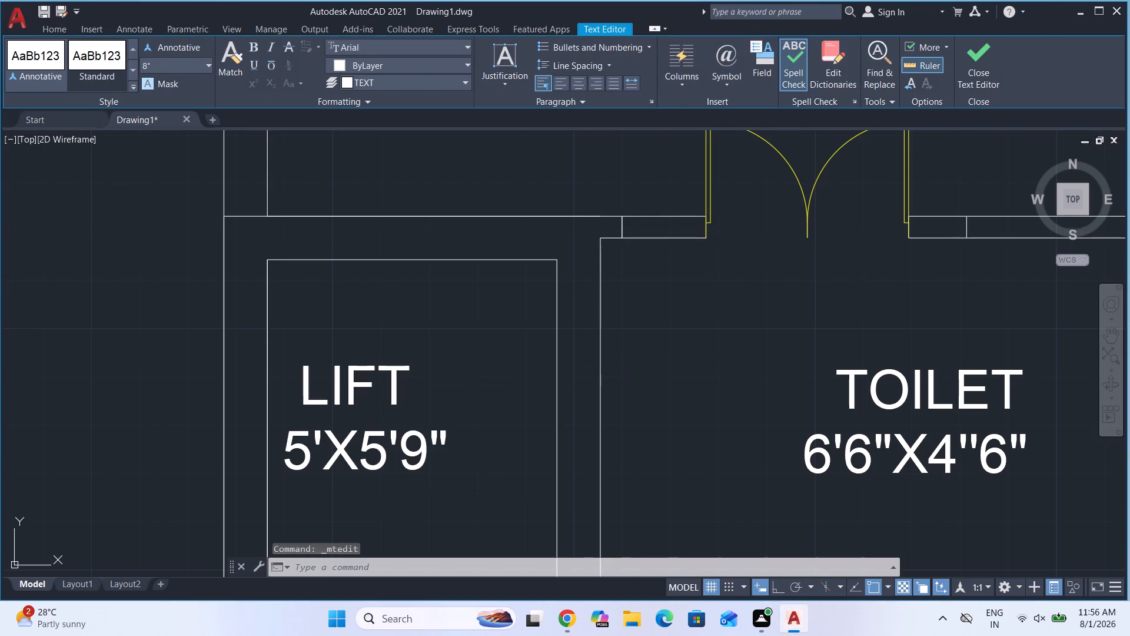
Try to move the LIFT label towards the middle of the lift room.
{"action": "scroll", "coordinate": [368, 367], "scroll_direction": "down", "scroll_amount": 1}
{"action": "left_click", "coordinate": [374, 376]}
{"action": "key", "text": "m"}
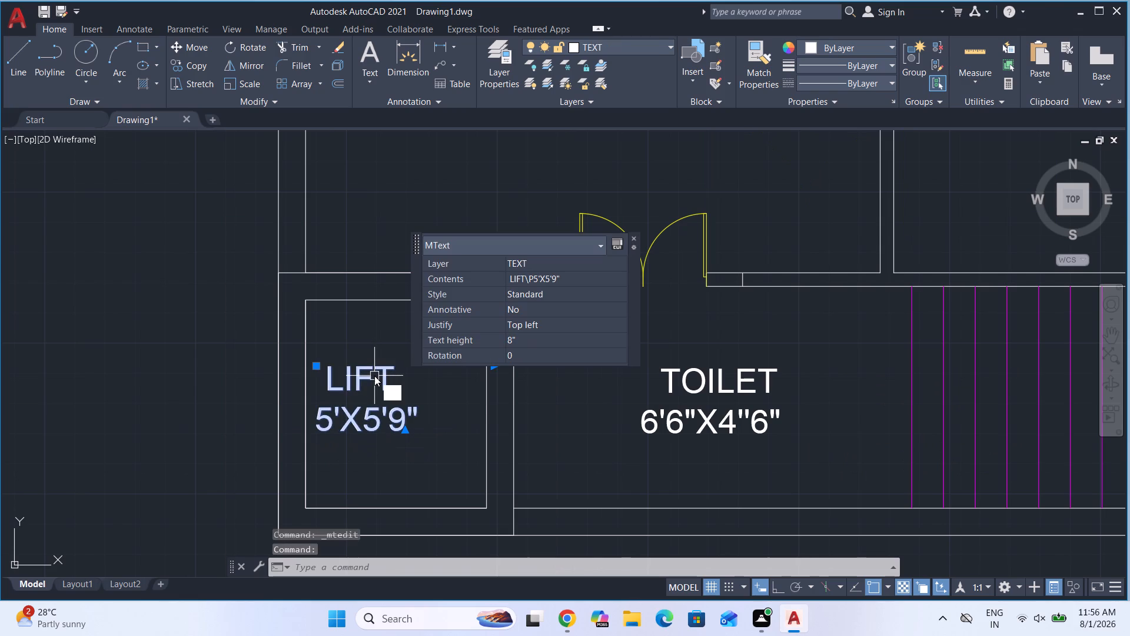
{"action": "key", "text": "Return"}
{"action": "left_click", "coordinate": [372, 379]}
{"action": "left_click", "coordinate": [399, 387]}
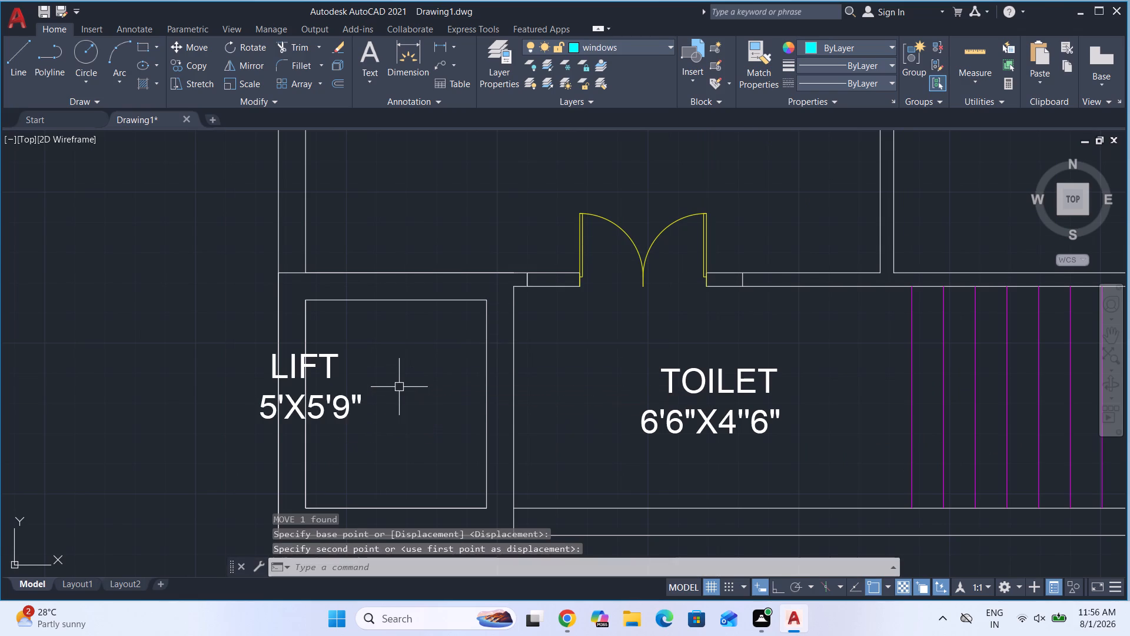
Move the LIFT label to the middle of the lift room.
{"action": "left_click", "coordinate": [340, 394]}
{"action": "key", "text": "m"}
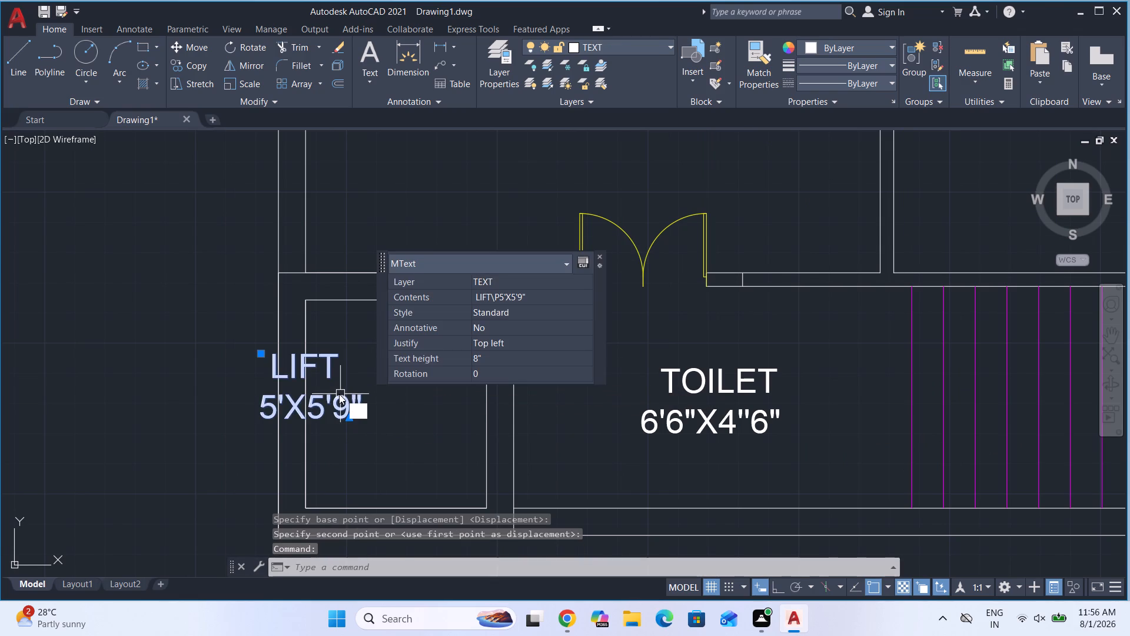
{"action": "key", "text": "Return"}
{"action": "left_click", "coordinate": [325, 409]}
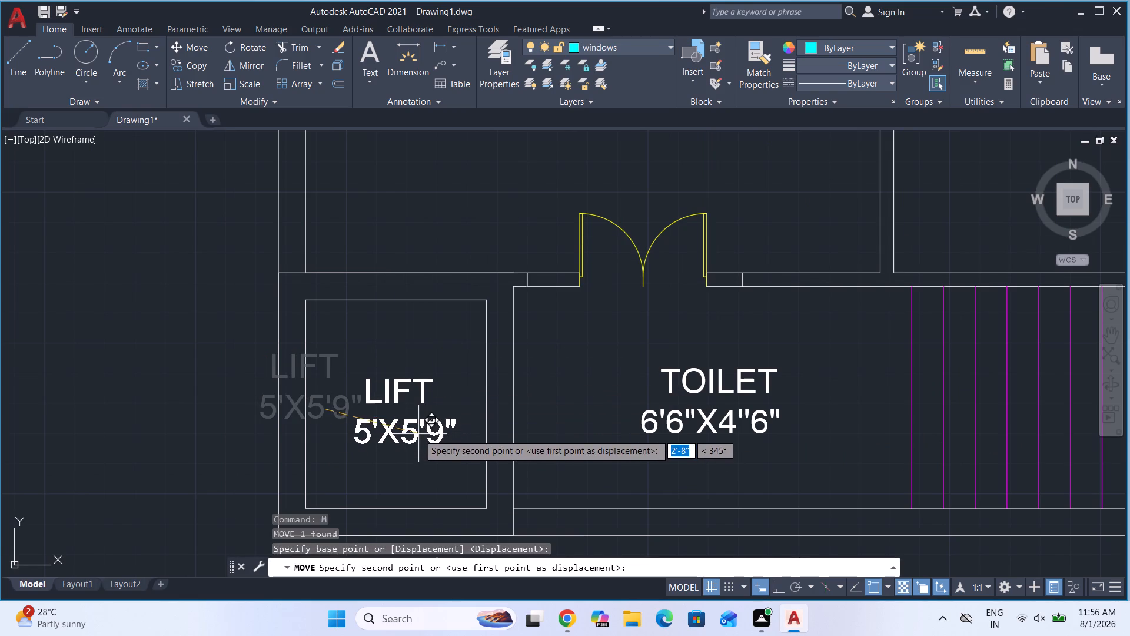
{"action": "left_click", "coordinate": [418, 434]}
{"action": "scroll", "coordinate": [361, 371], "scroll_direction": "down", "scroll_amount": 2}
{"action": "key", "text": "Escape"}
Replace the toilet label between the lift and the stairs with the two-line text 6'6" WIDE CORRIDOR.
{"action": "scroll", "coordinate": [361, 396], "scroll_direction": "down", "scroll_amount": 1}
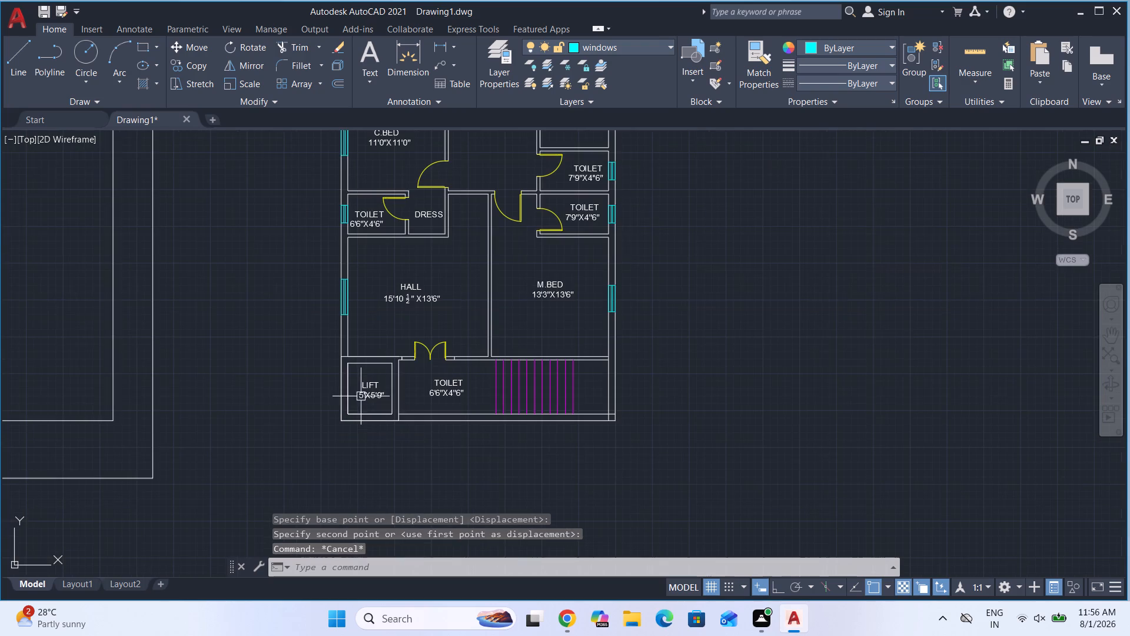
{"action": "scroll", "coordinate": [458, 400], "scroll_direction": "up", "scroll_amount": 2}
{"action": "double_click", "coordinate": [436, 388]}
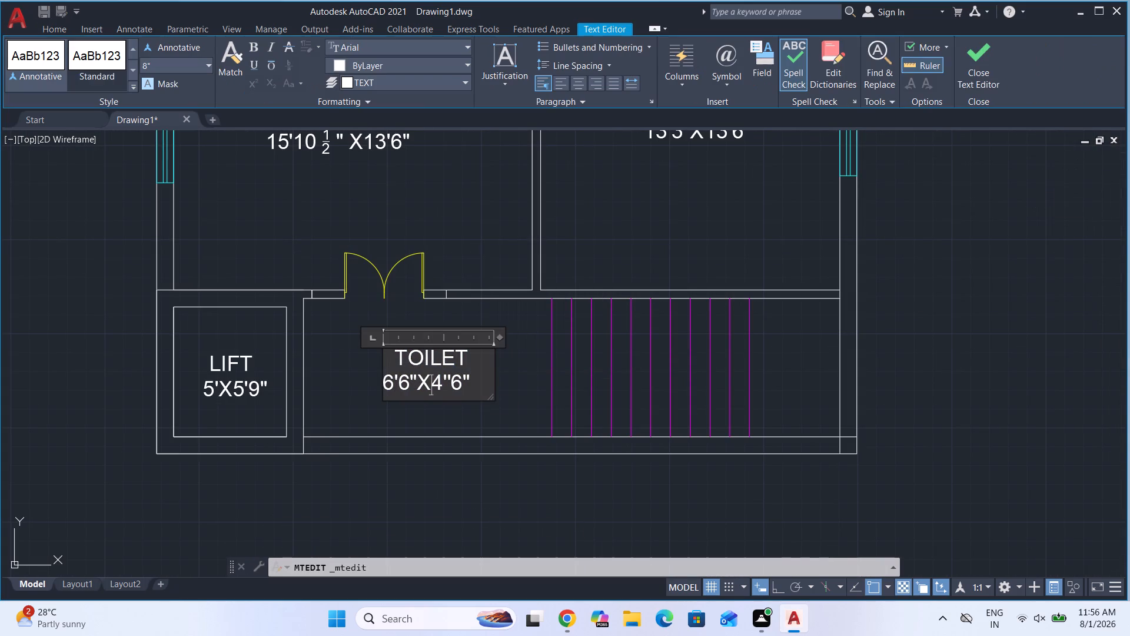
{"action": "left_click", "coordinate": [481, 382]}
{"action": "key", "text": "BackSpace"}
{"action": "key", "text": "BackSpace"}
{"action": "key", "text": "BackSpace"}
{"action": "key", "text": "BackSpace"}
{"action": "key", "text": "BackSpace"}
{"action": "key", "text": "BackSpace"}
{"action": "key", "text": "BackSpace"}
{"action": "key", "text": "BackSpace"}
{"action": "key", "text": "BackSpace"}
{"action": "key", "text": "BackSpace"}
{"action": "key", "text": "BackSpace"}
{"action": "key", "text": "BackSpace"}
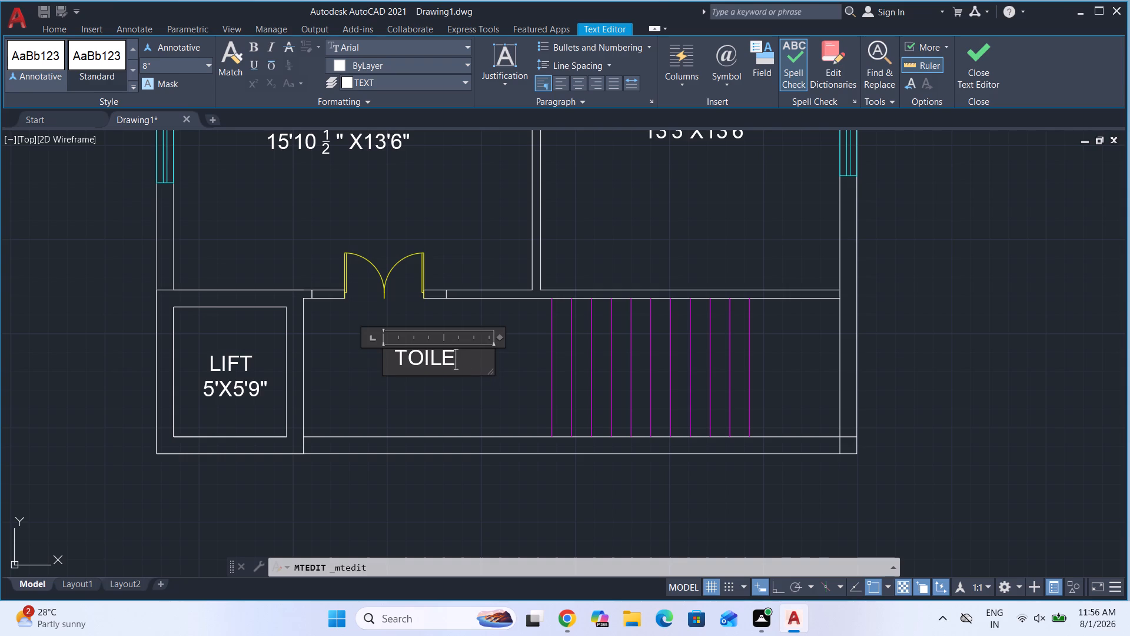
{"action": "key", "text": "BackSpace"}
{"action": "key", "text": "BackSpace"}
{"action": "key", "text": "BackSpace"}
{"action": "key", "text": "BackSpace"}
{"action": "key", "text": "BackSpace"}
{"action": "key", "text": "BackSpace"}
{"action": "key", "text": "BackSpace"}
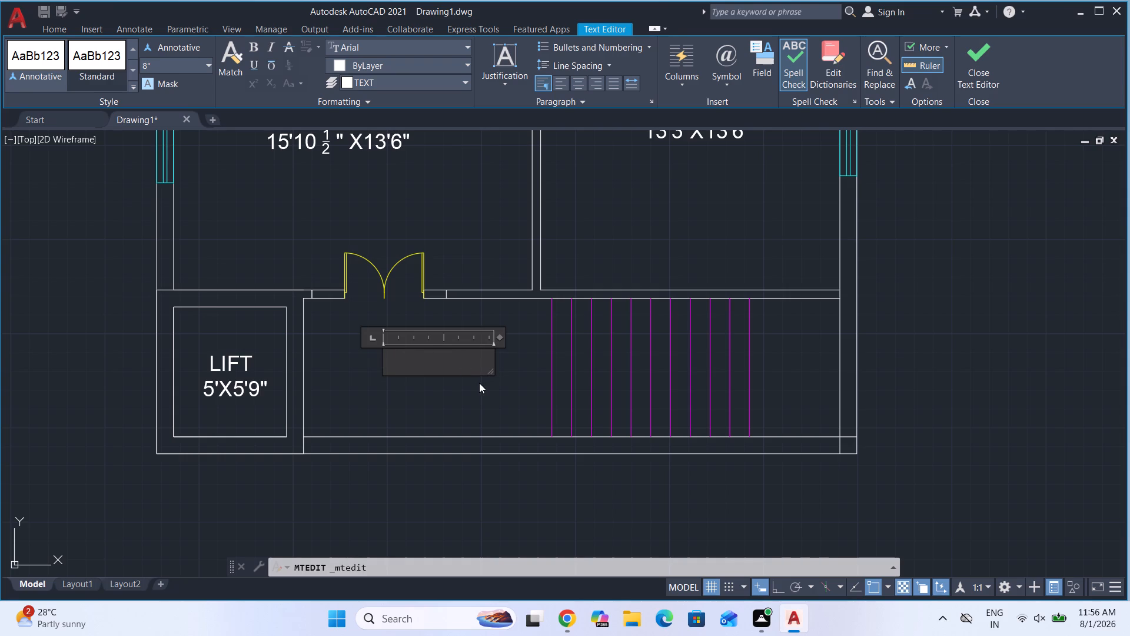
{"action": "type", "text": "6'6\""}
{"action": "key", "text": "space"}
{"action": "type", "text": "WIDE"}
{"action": "key", "text": "Return"}
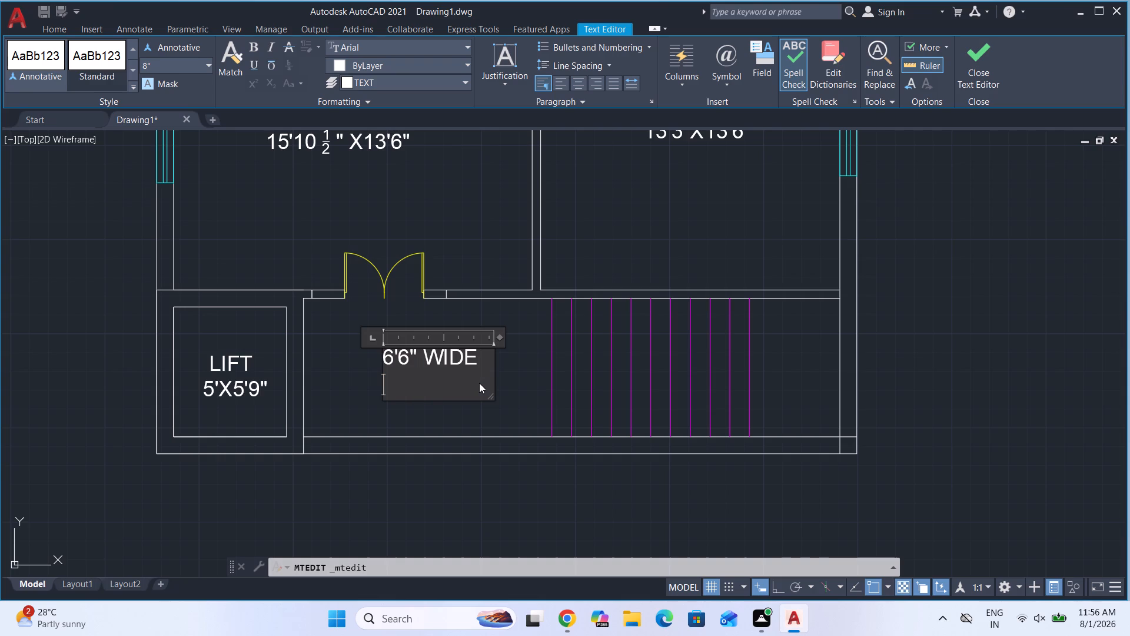
{"action": "type", "text": "CORRIDOR"}
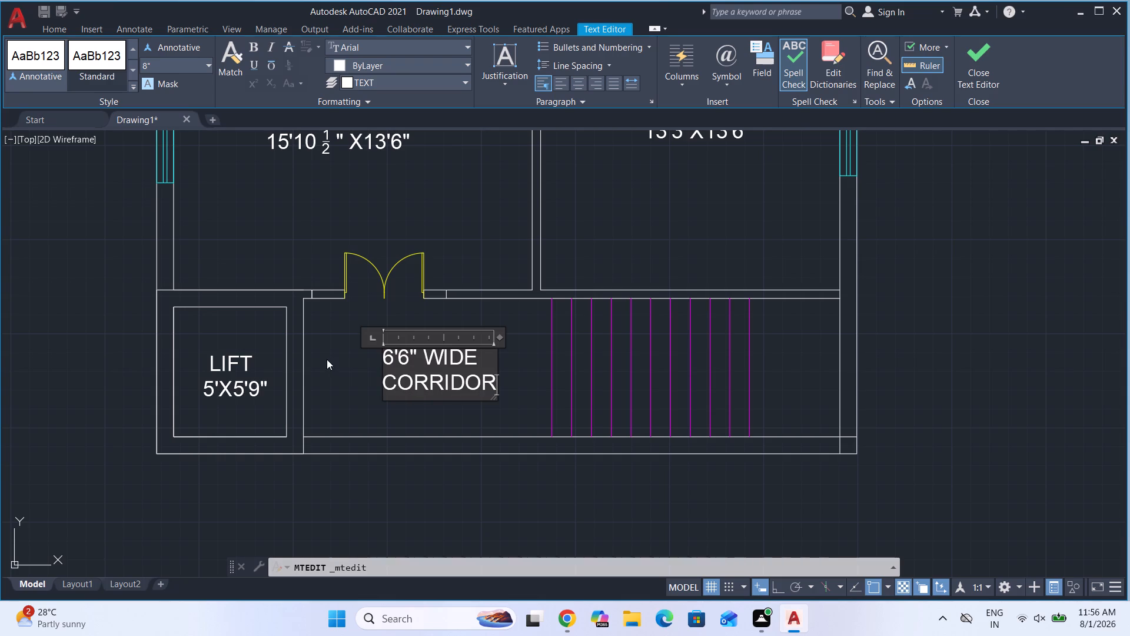
Indent the first line of the corridor label by two spaces and save the text changes.
{"action": "left_click", "coordinate": [385, 357]}
{"action": "key", "text": "space"}
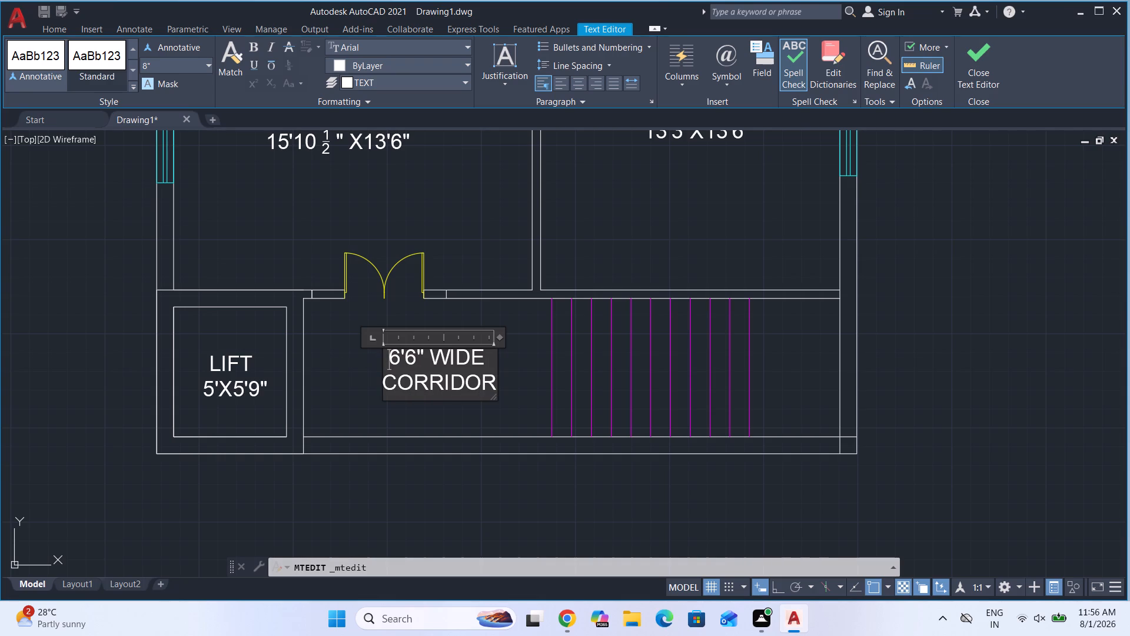
{"action": "key", "text": "space"}
{"action": "key", "text": "Escape"}
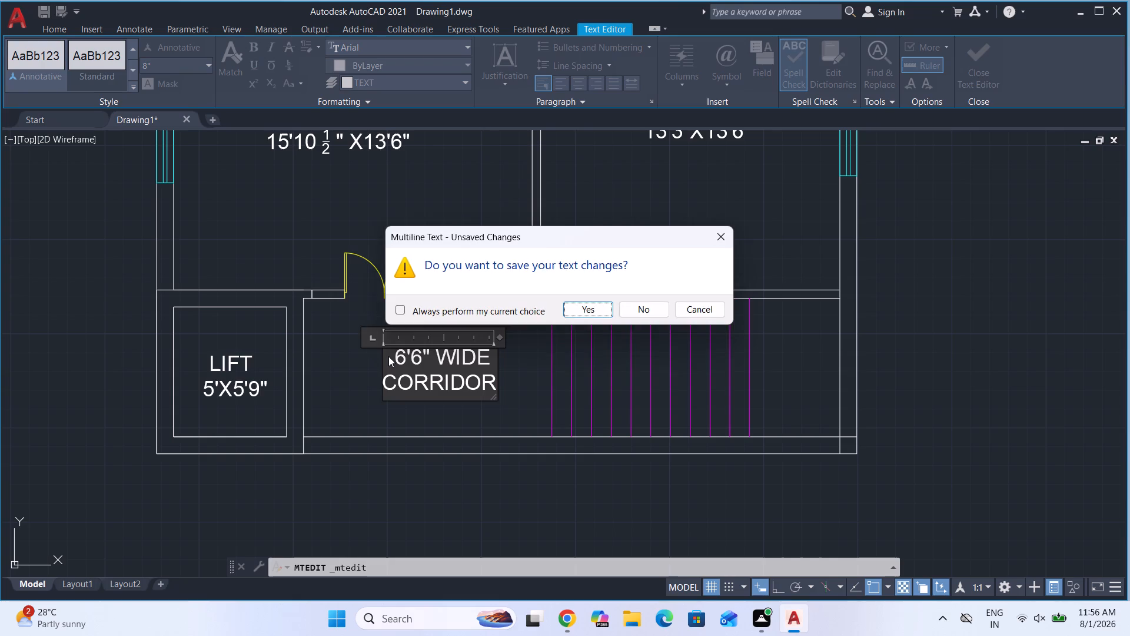
{"action": "key", "text": "Return"}
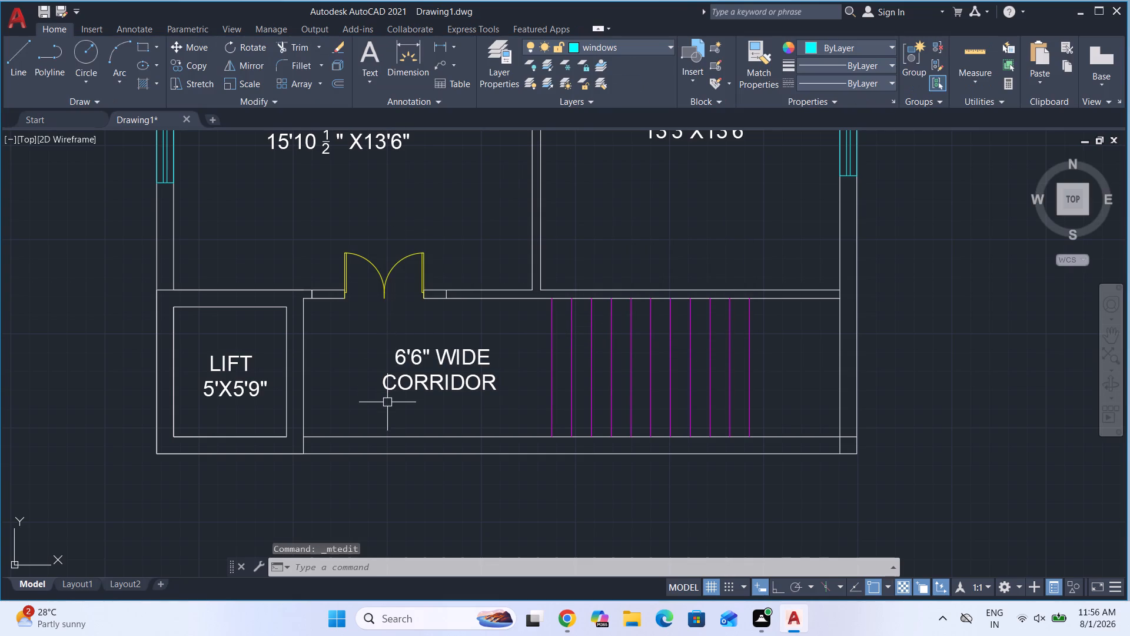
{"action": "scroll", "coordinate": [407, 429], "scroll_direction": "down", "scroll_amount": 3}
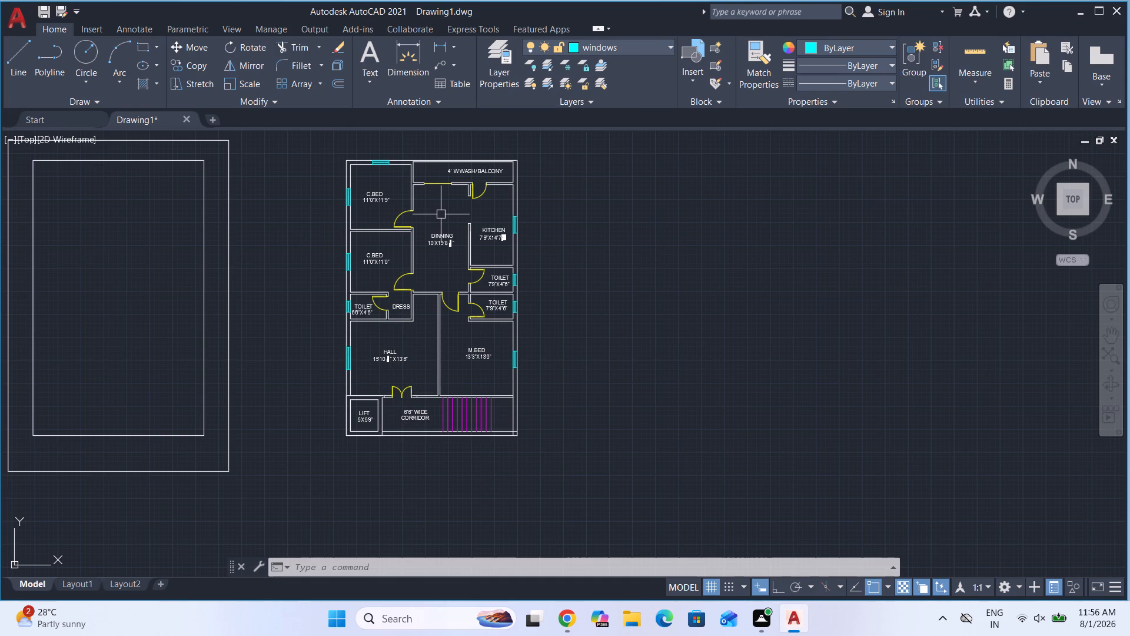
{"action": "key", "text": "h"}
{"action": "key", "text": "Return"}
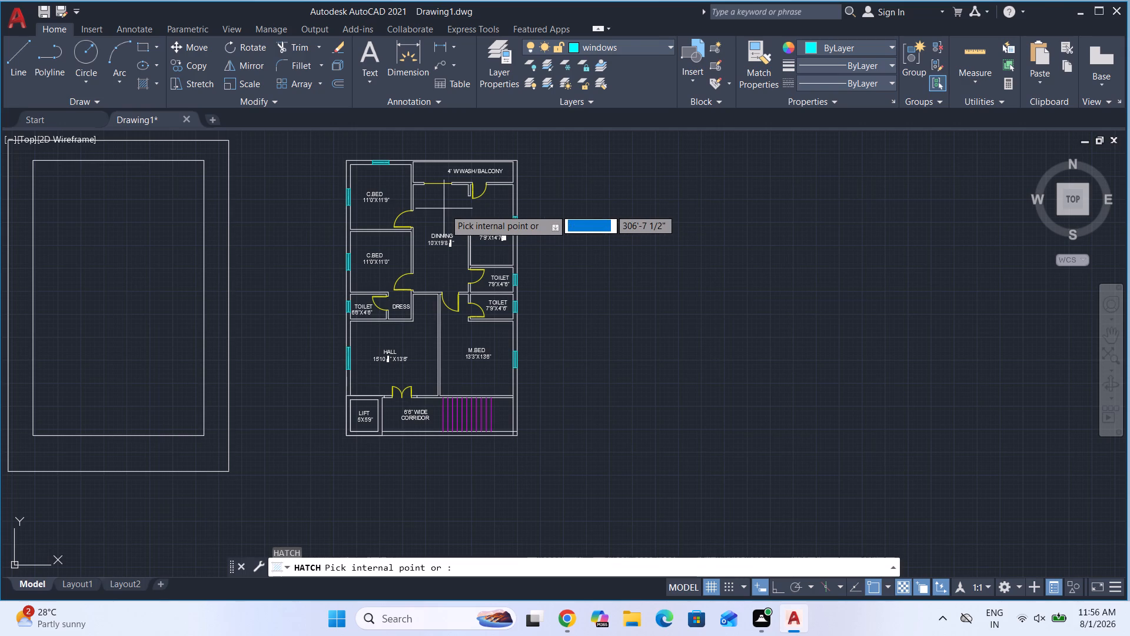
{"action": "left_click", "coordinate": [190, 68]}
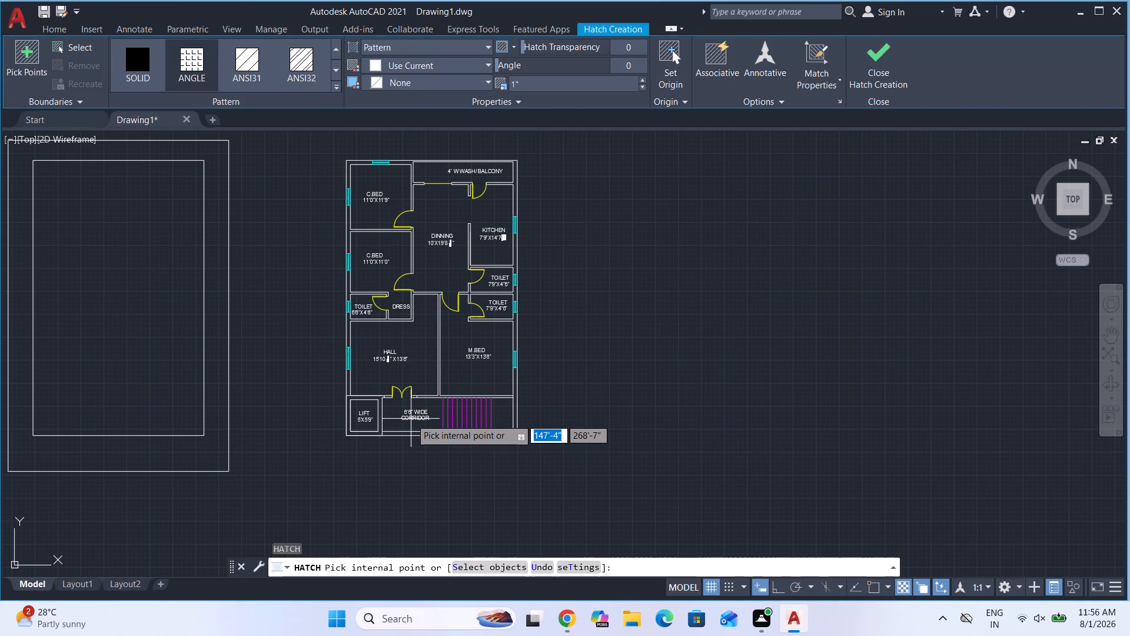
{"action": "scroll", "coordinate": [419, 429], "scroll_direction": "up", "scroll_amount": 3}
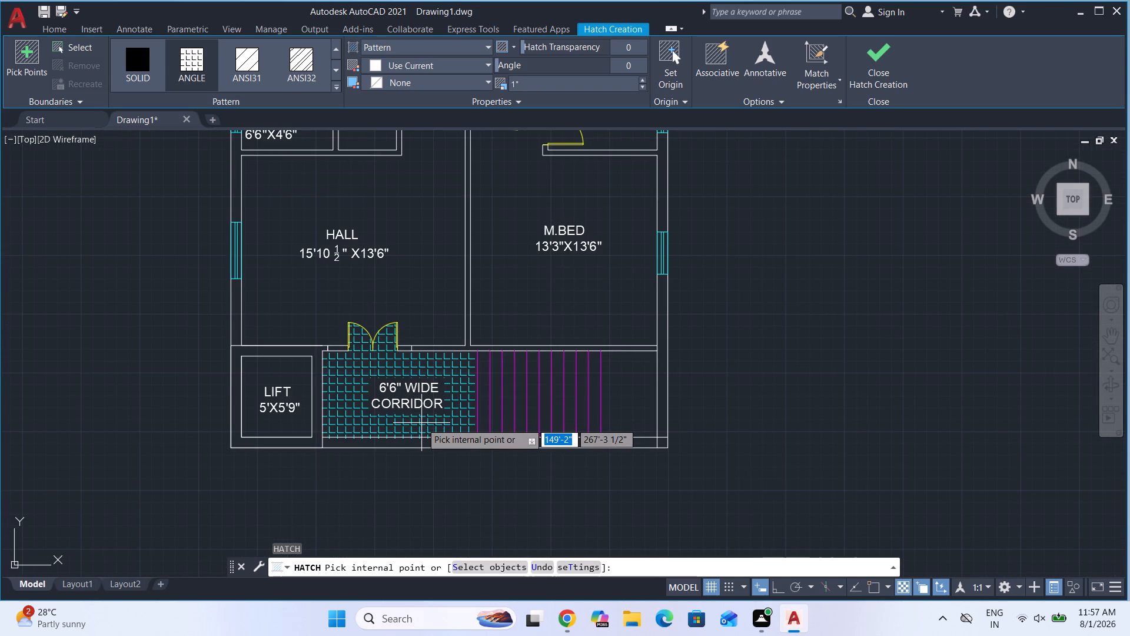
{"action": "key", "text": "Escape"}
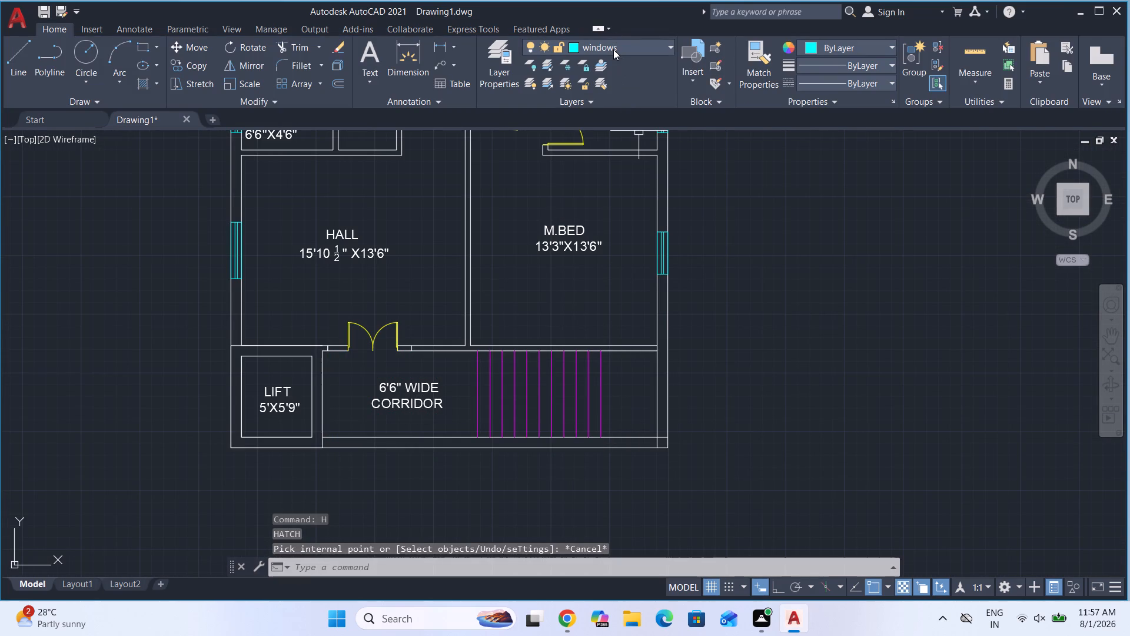
Make HATCH the current layer.
{"action": "left_click", "coordinate": [613, 49]}
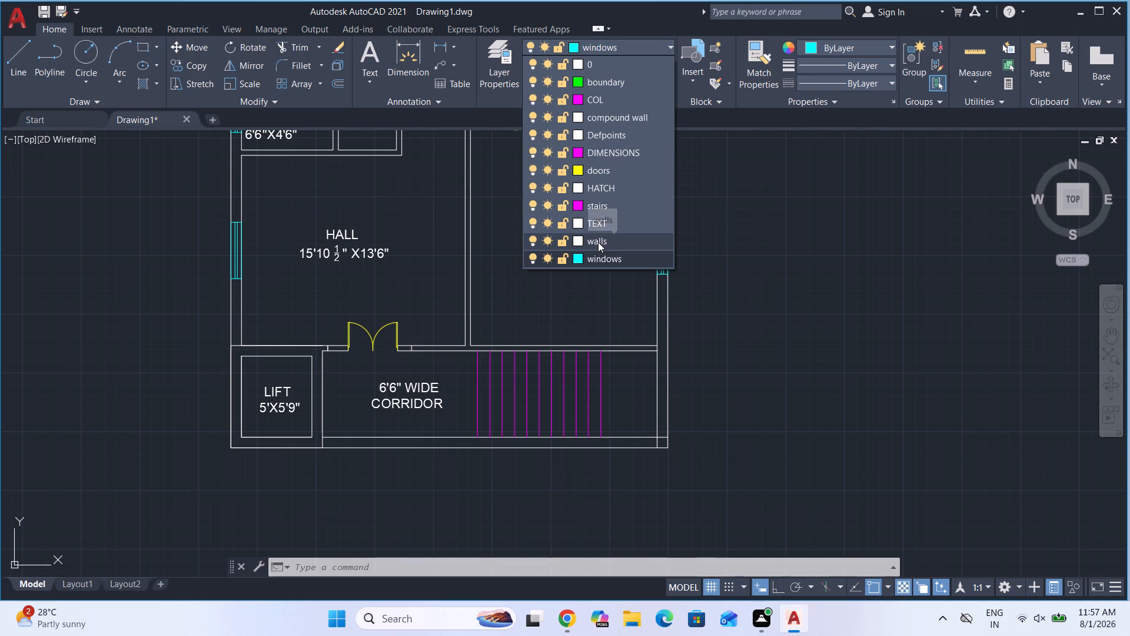
{"action": "left_click", "coordinate": [603, 191]}
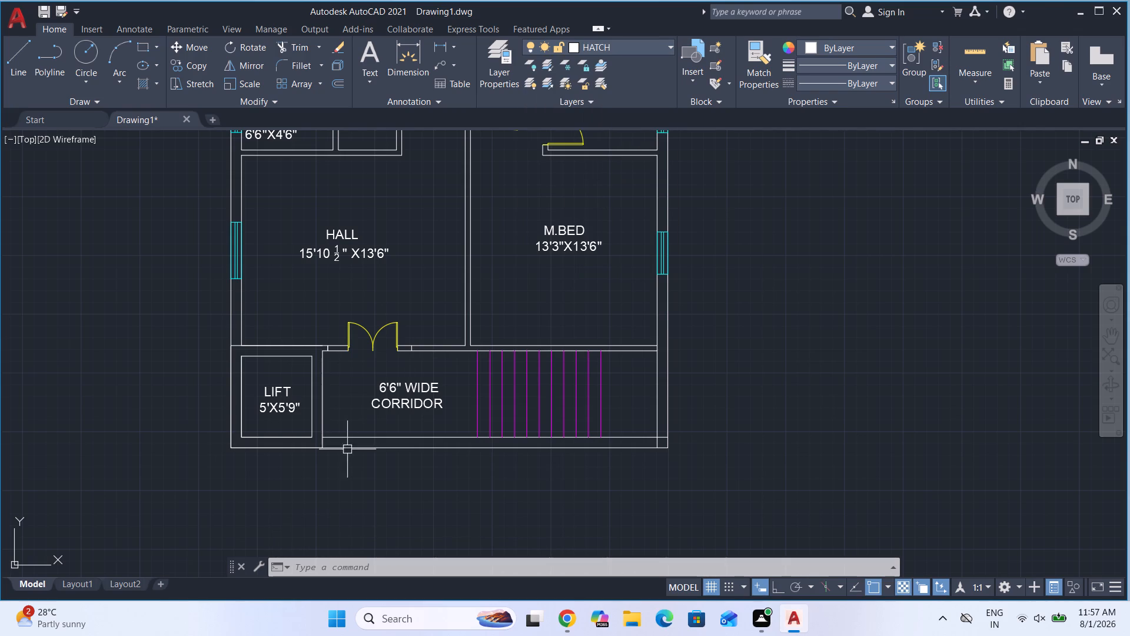
{"action": "scroll", "coordinate": [335, 402], "scroll_direction": "up", "scroll_amount": 2}
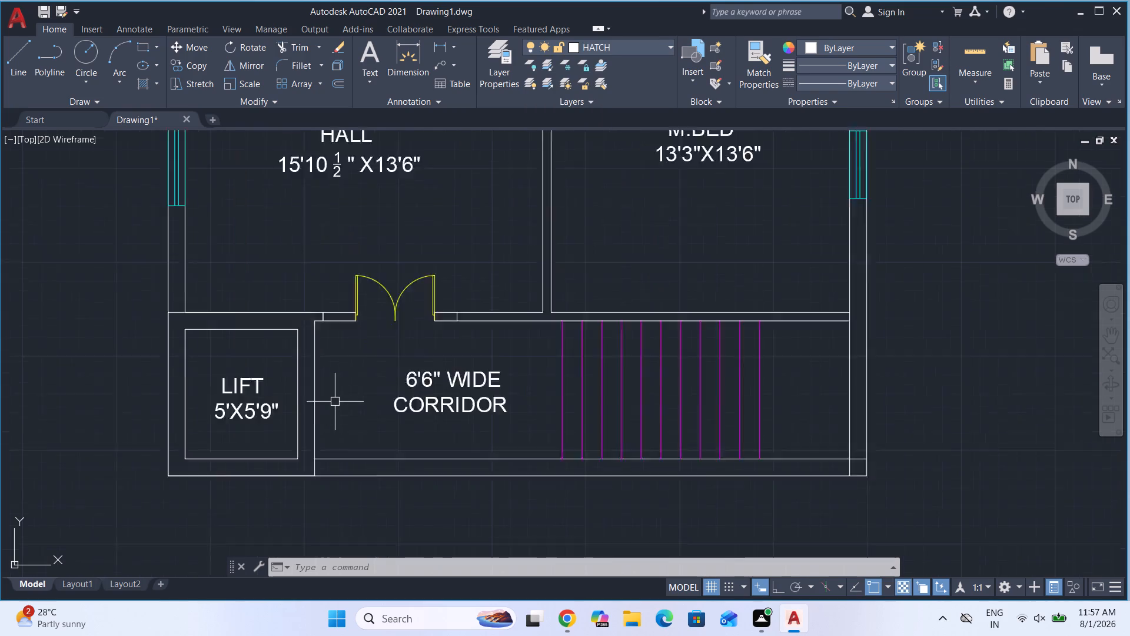
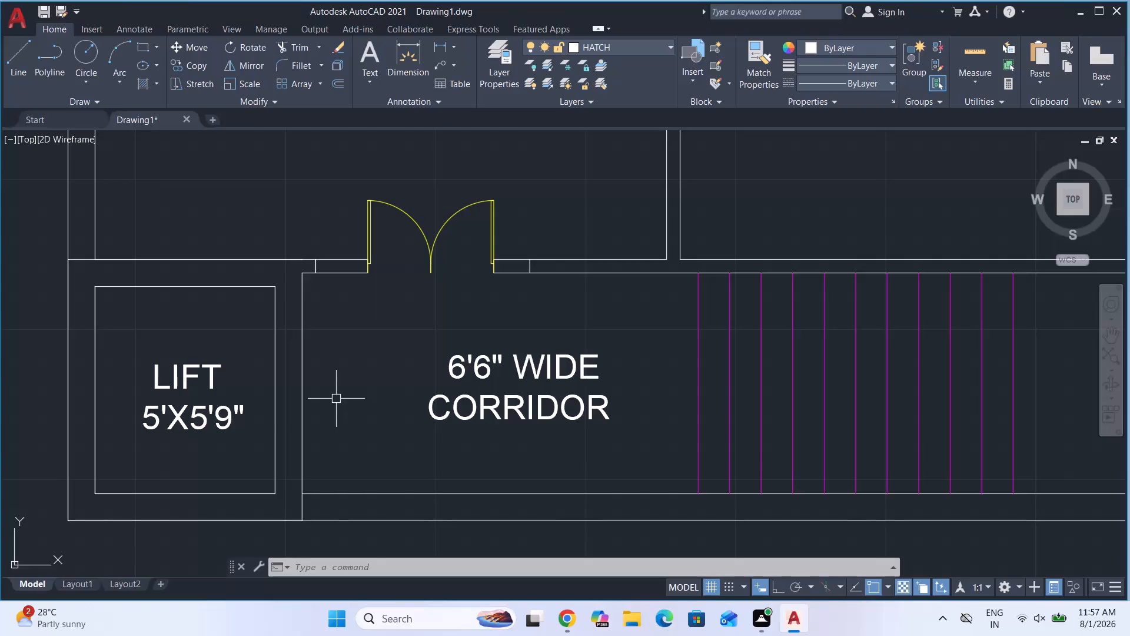
Draw a rectangle about 11' by 6'-1 1/2" around the corridor space, from the lift wall to the first stair line.
{"action": "type", "text": "REC"}
{"action": "key", "text": "Return"}
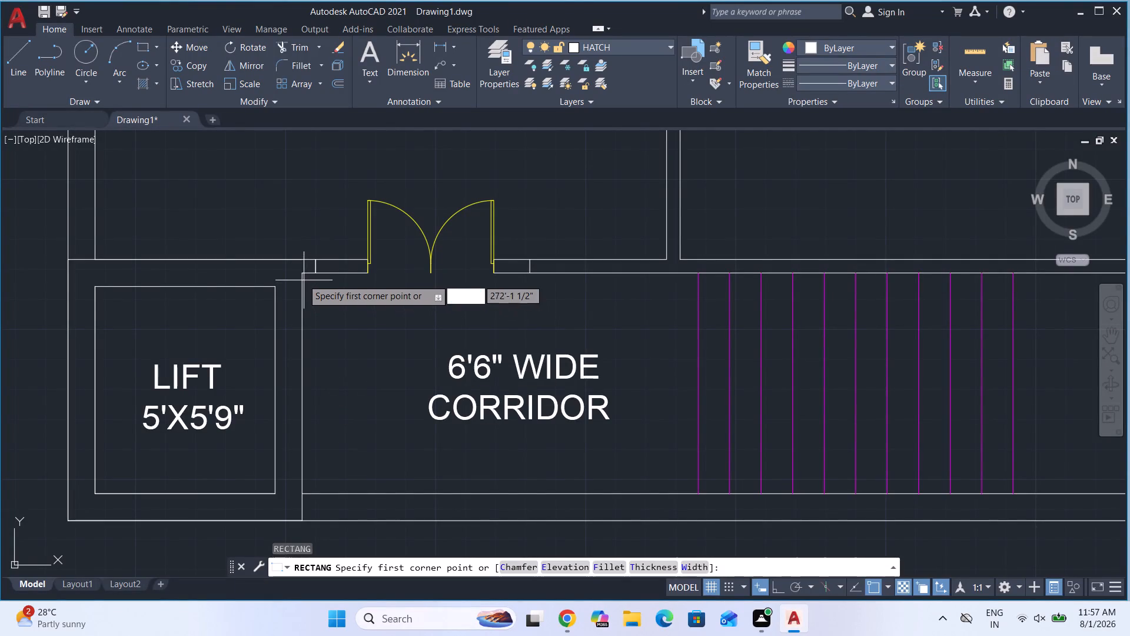
{"action": "left_click", "coordinate": [302, 274]}
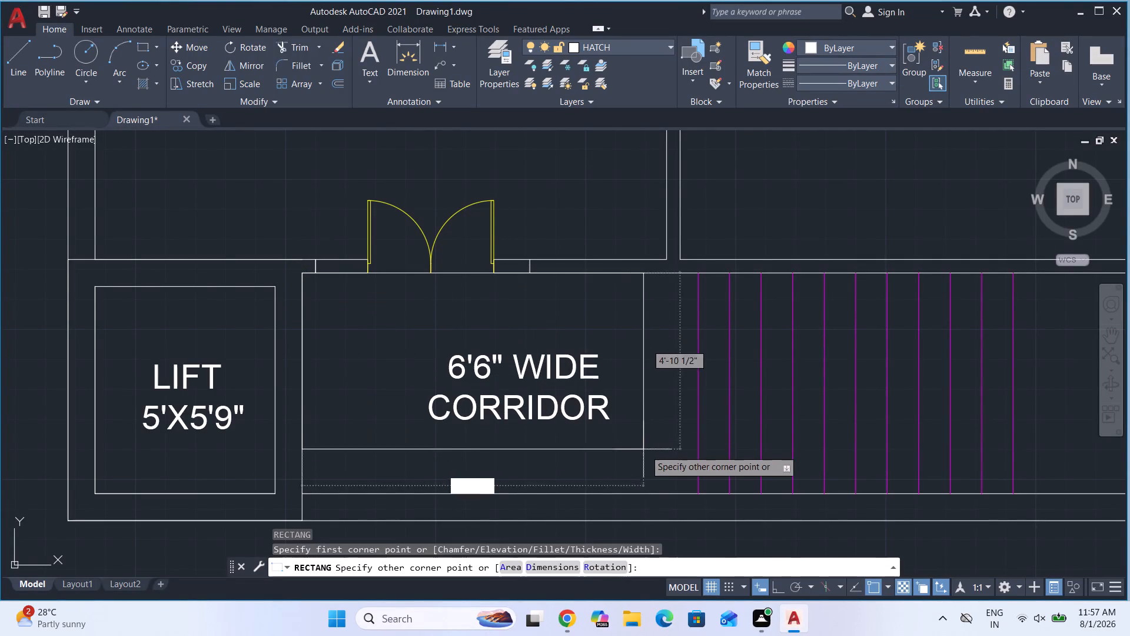
{"action": "left_click", "coordinate": [700, 492]}
{"action": "key", "text": "Escape"}
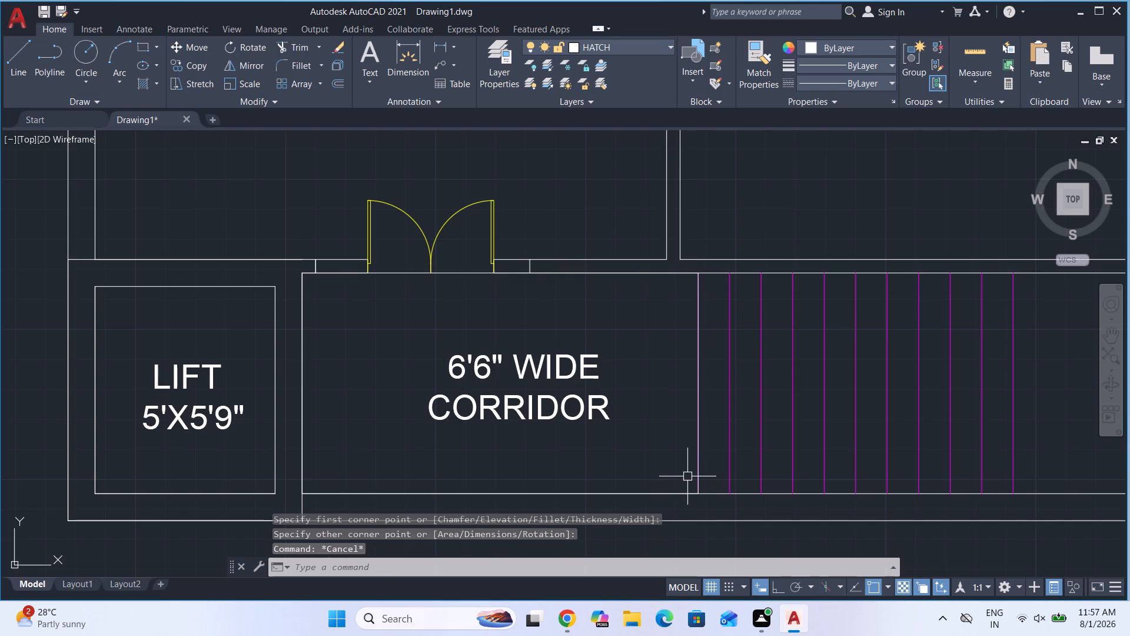
{"action": "scroll", "coordinate": [450, 405], "scroll_direction": "down", "scroll_amount": 4}
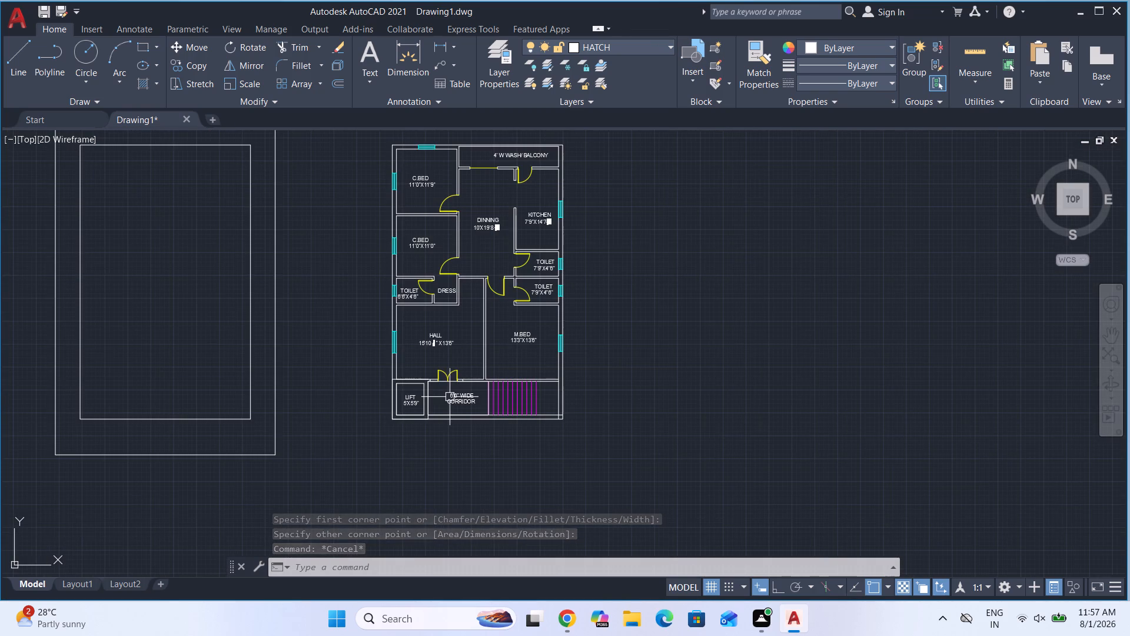
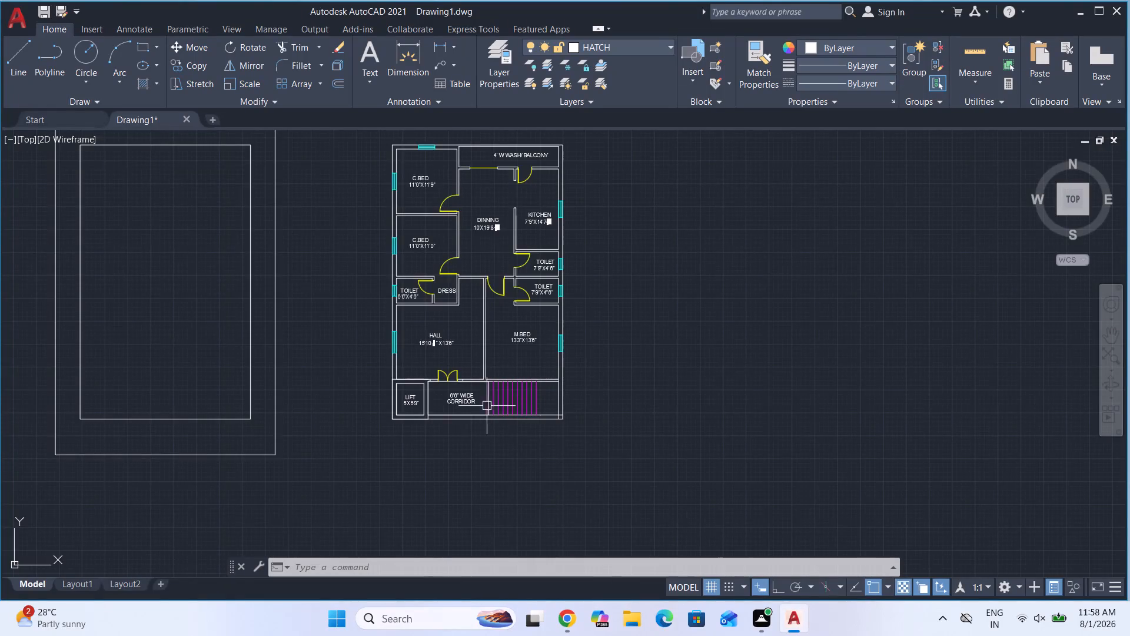
Hatch the outlined corridor area with the ANGLE pattern at a scale of 3.
{"action": "scroll", "coordinate": [450, 404], "scroll_direction": "up", "scroll_amount": 2}
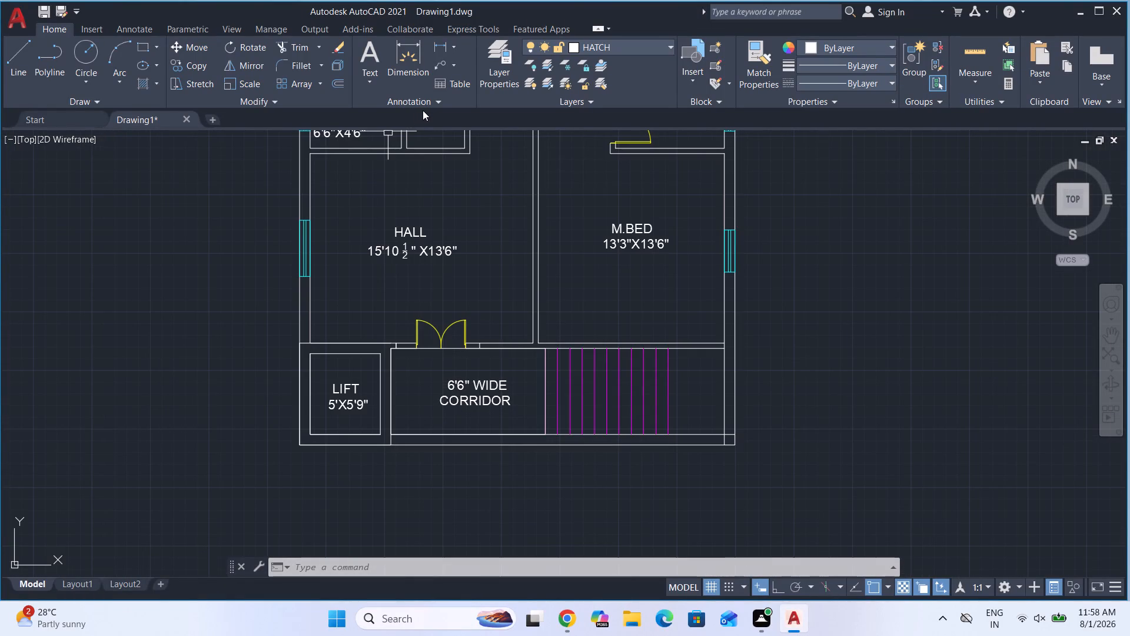
{"action": "key", "text": "h"}
{"action": "key", "text": "Return"}
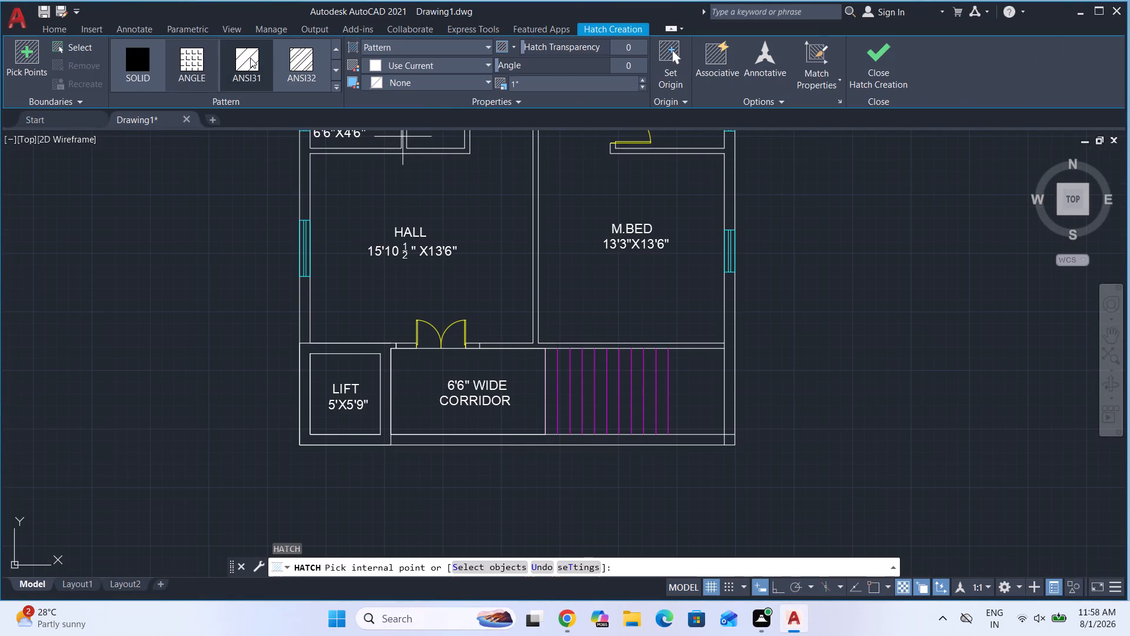
{"action": "left_click", "coordinate": [185, 61]}
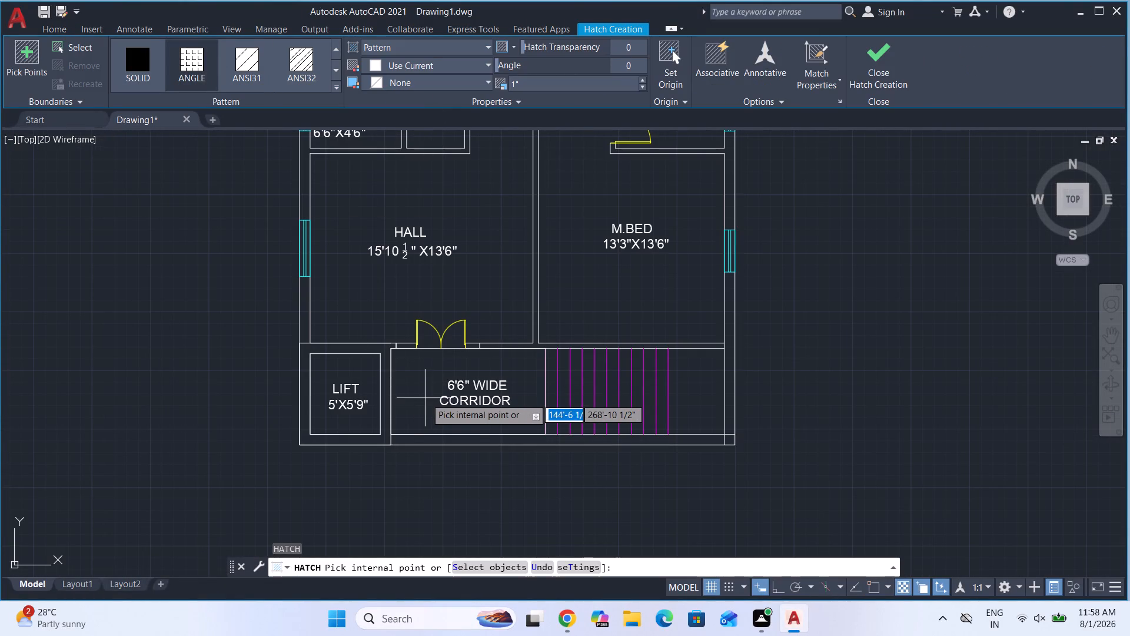
{"action": "left_click", "coordinate": [426, 398]}
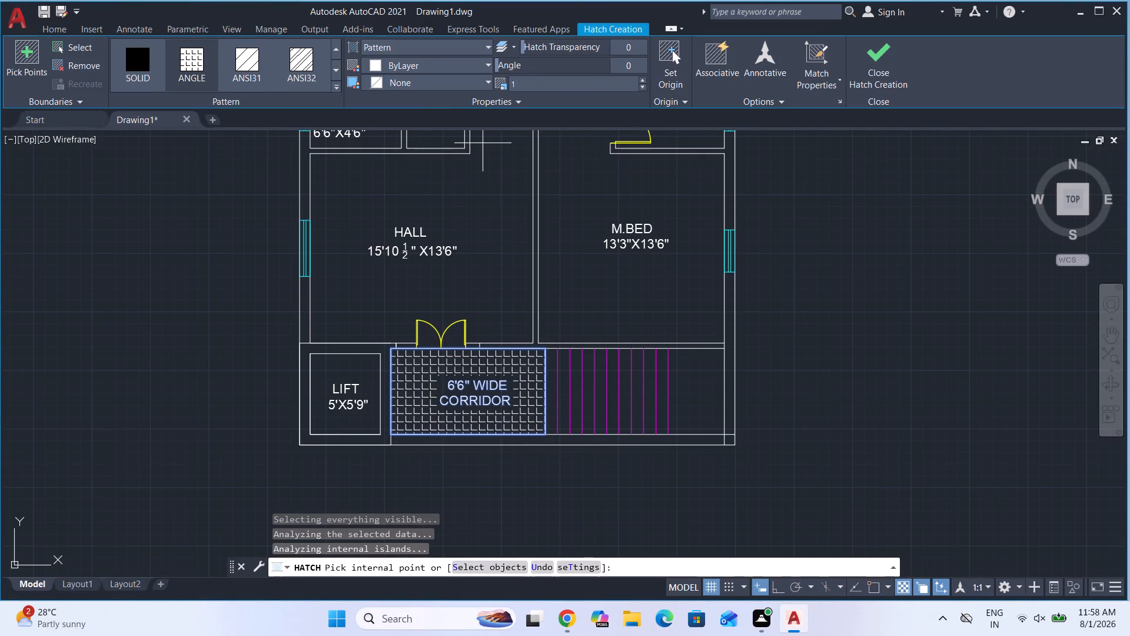
{"action": "left_click", "coordinate": [573, 83]}
{"action": "key", "text": "3"}
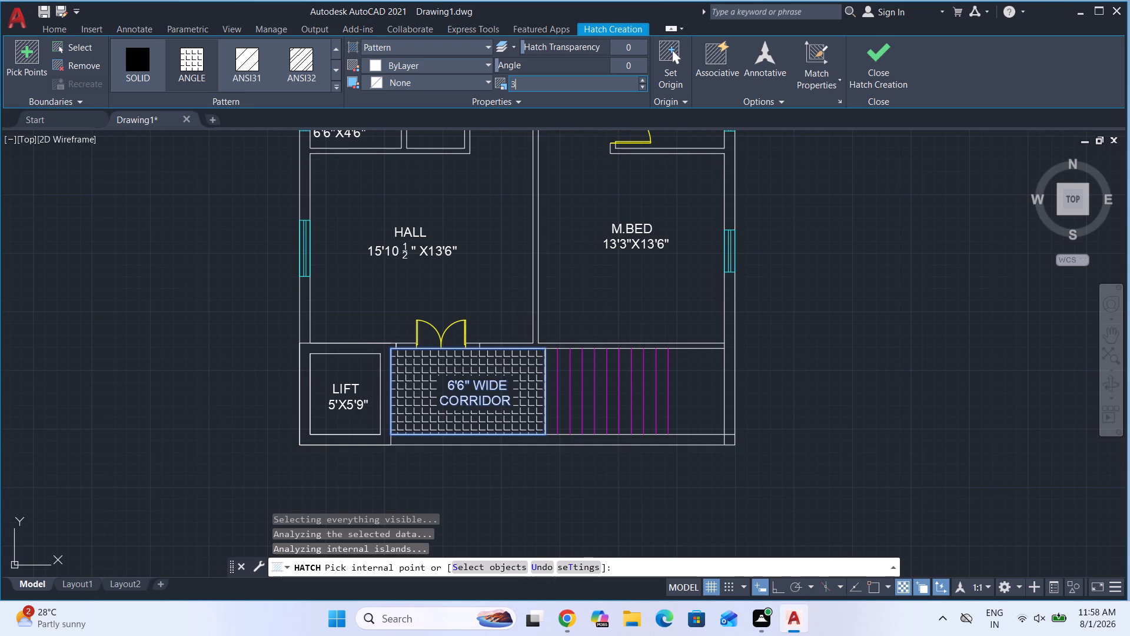
{"action": "left_click", "coordinate": [832, 254]}
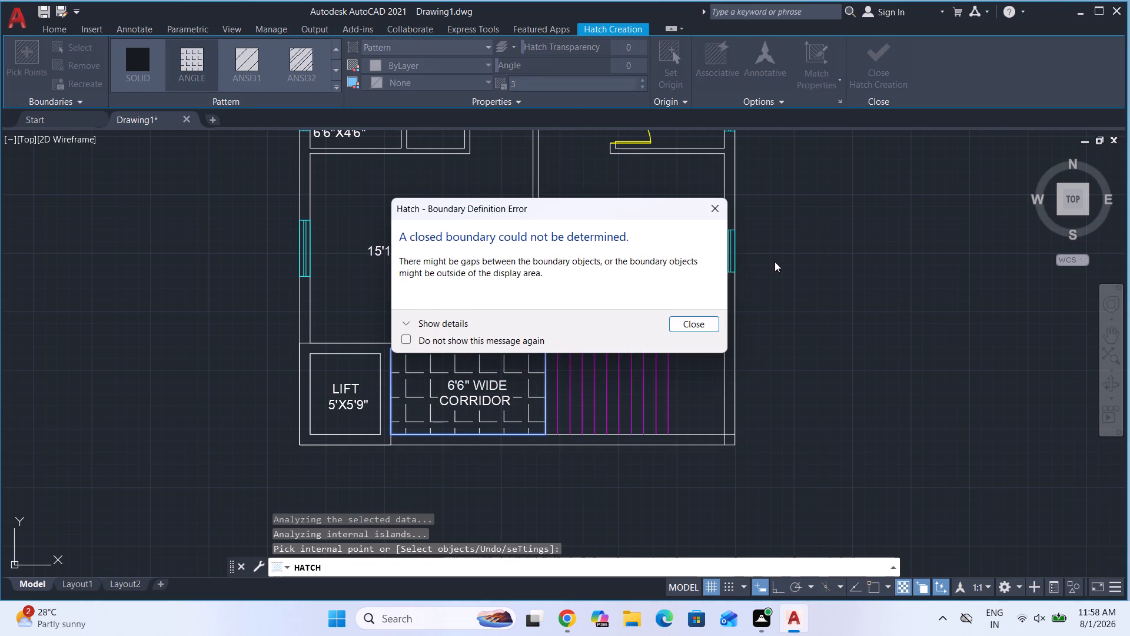
{"action": "left_click", "coordinate": [712, 206]}
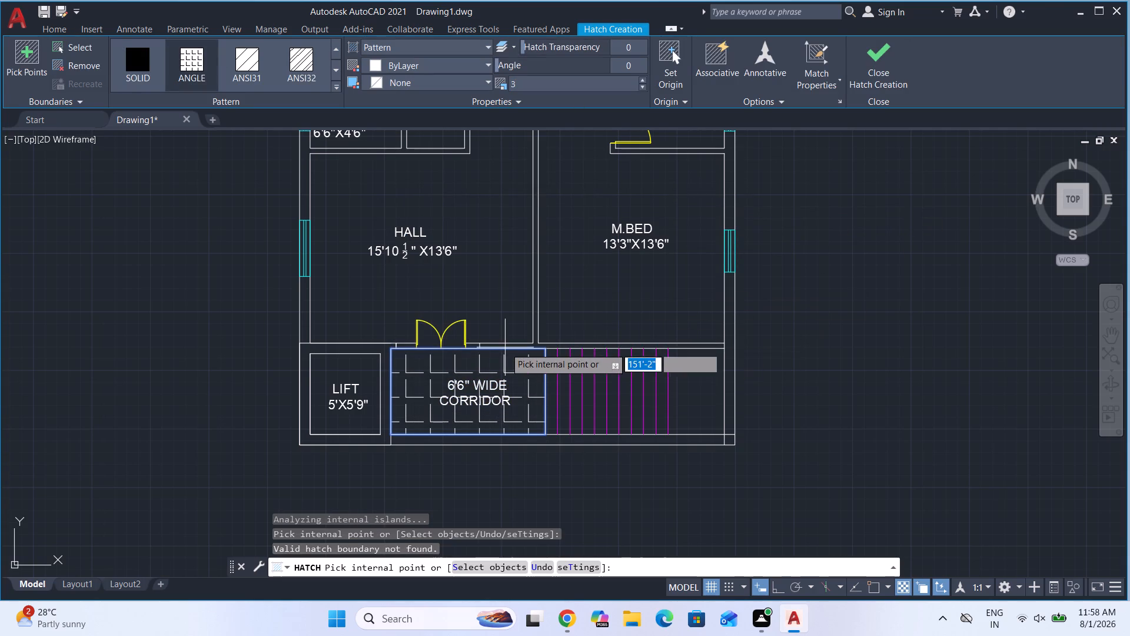
{"action": "left_click", "coordinate": [881, 60]}
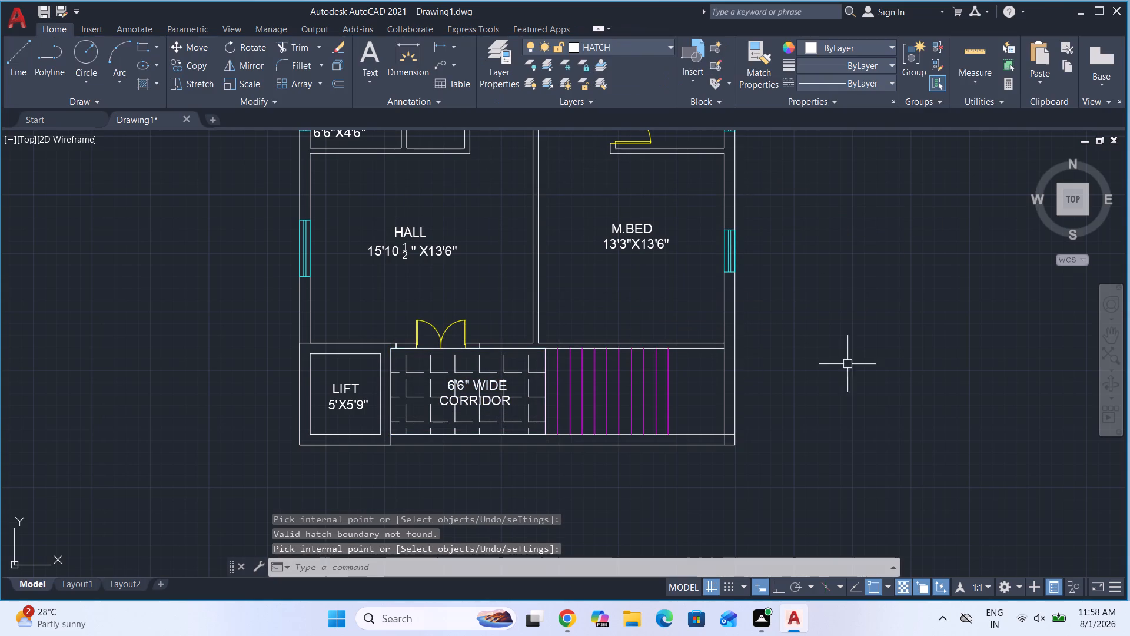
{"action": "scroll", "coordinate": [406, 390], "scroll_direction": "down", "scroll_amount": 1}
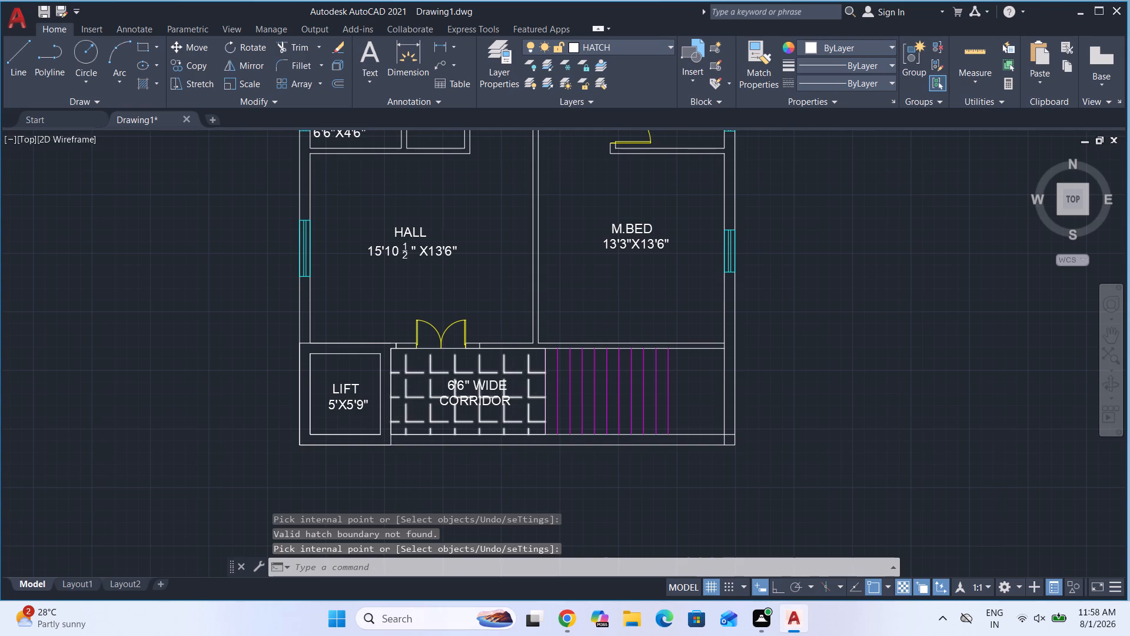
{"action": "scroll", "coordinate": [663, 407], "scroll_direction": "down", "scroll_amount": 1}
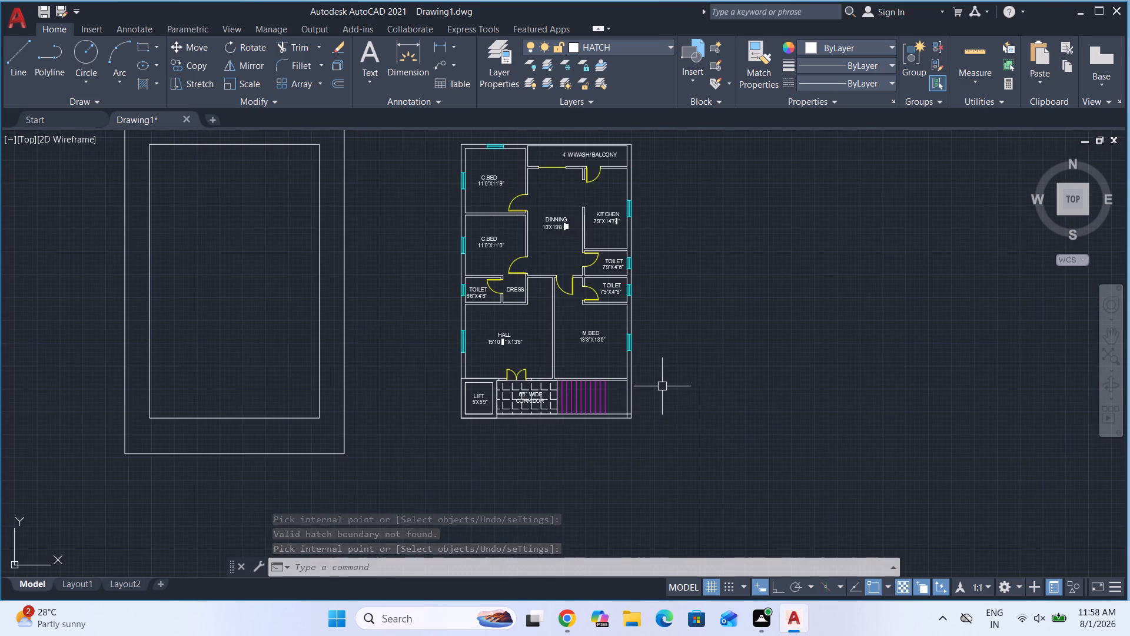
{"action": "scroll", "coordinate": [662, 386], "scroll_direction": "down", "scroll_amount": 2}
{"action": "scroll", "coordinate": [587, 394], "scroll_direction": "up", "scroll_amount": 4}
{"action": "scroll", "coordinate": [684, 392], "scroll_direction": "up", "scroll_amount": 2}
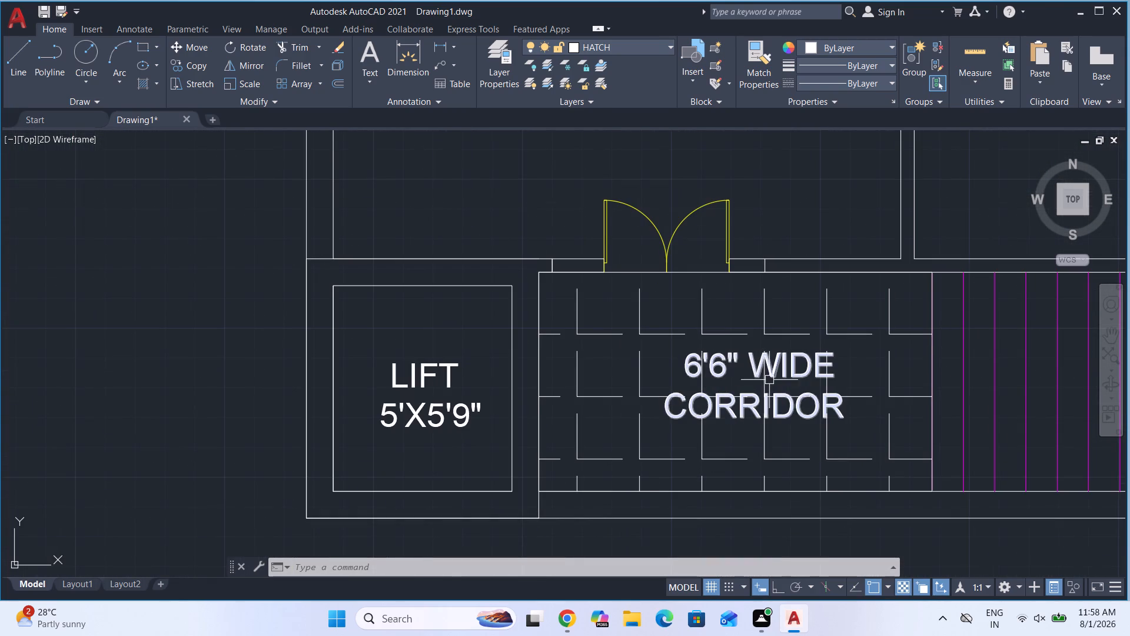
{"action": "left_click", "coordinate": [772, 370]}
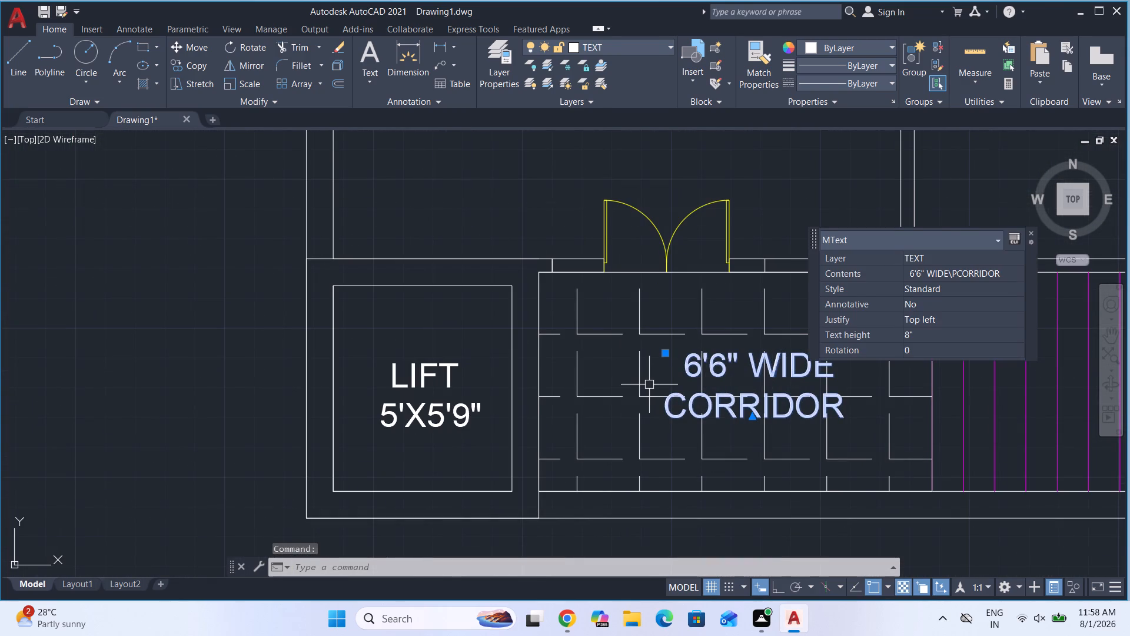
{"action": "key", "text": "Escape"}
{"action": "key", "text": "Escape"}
Erase the rectangle outlining the corridor hatch, which crosses the hall's double-door opening.
{"action": "scroll", "coordinate": [608, 387], "scroll_direction": "down", "scroll_amount": 1}
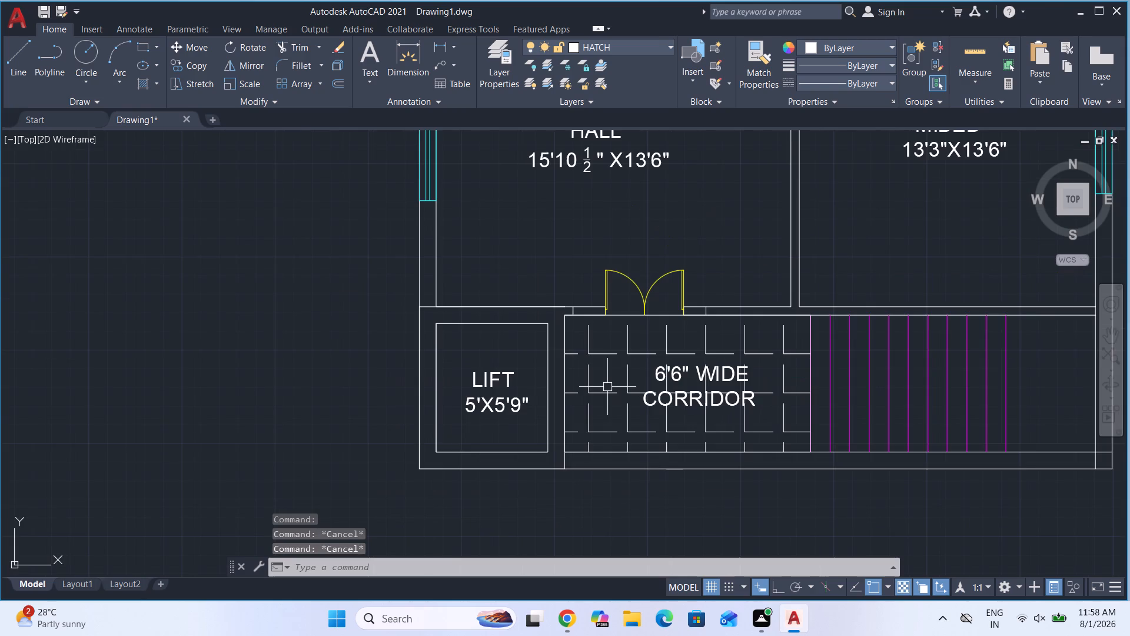
{"action": "scroll", "coordinate": [603, 375], "scroll_direction": "down", "scroll_amount": 1}
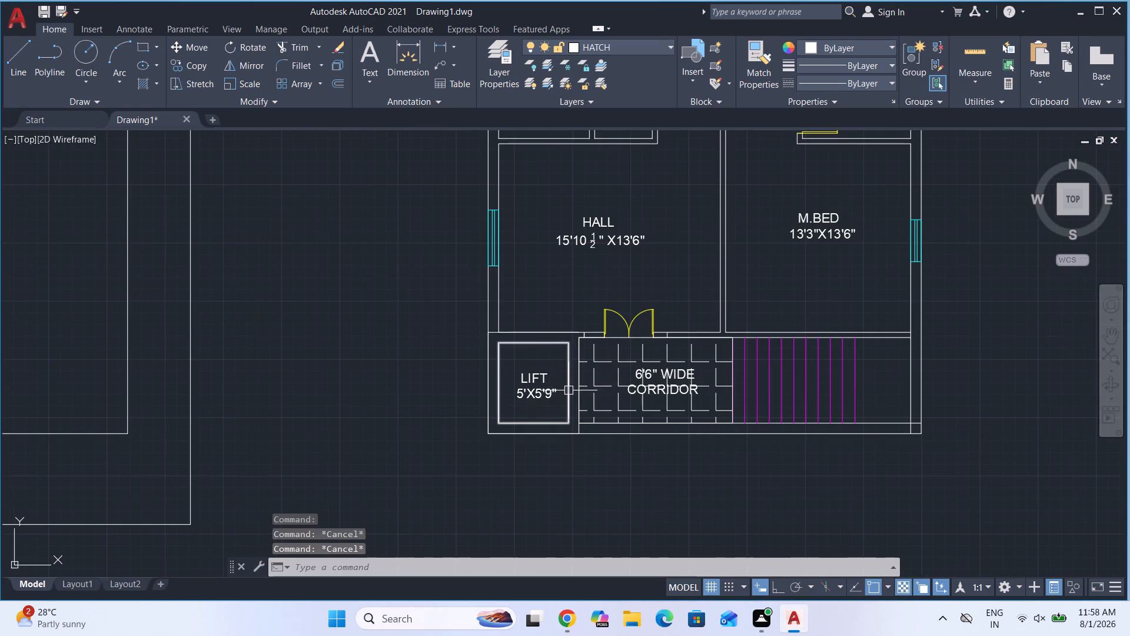
{"action": "scroll", "coordinate": [569, 393], "scroll_direction": "down", "scroll_amount": 1}
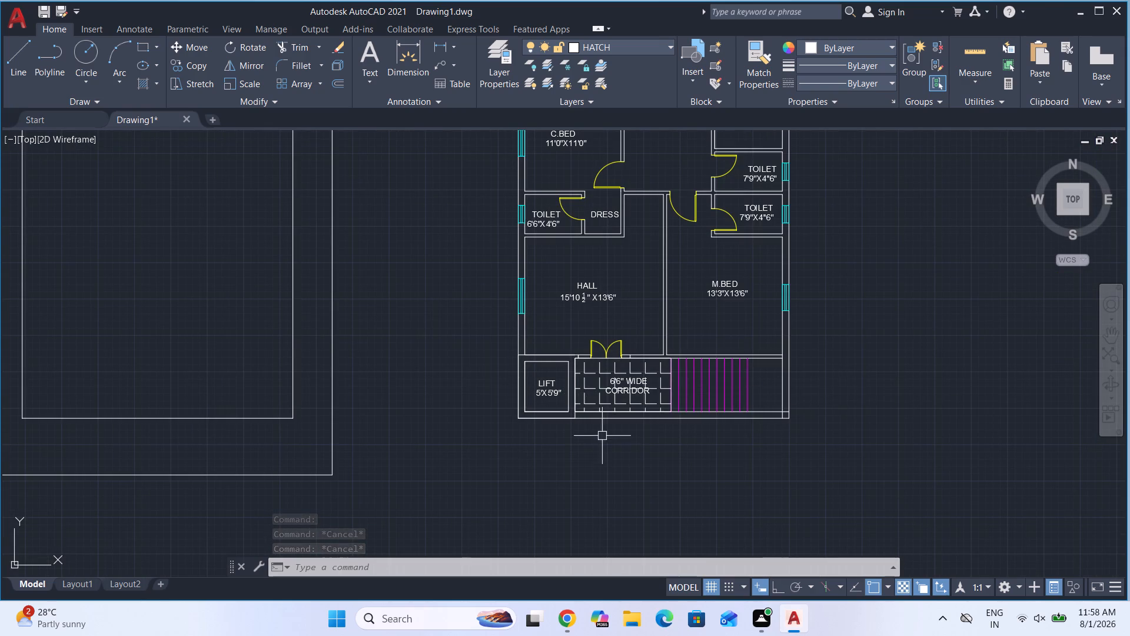
{"action": "scroll", "coordinate": [558, 440], "scroll_direction": "down", "scroll_amount": 1}
{"action": "scroll", "coordinate": [566, 394], "scroll_direction": "up", "scroll_amount": 3}
{"action": "scroll", "coordinate": [649, 393], "scroll_direction": "up", "scroll_amount": 2}
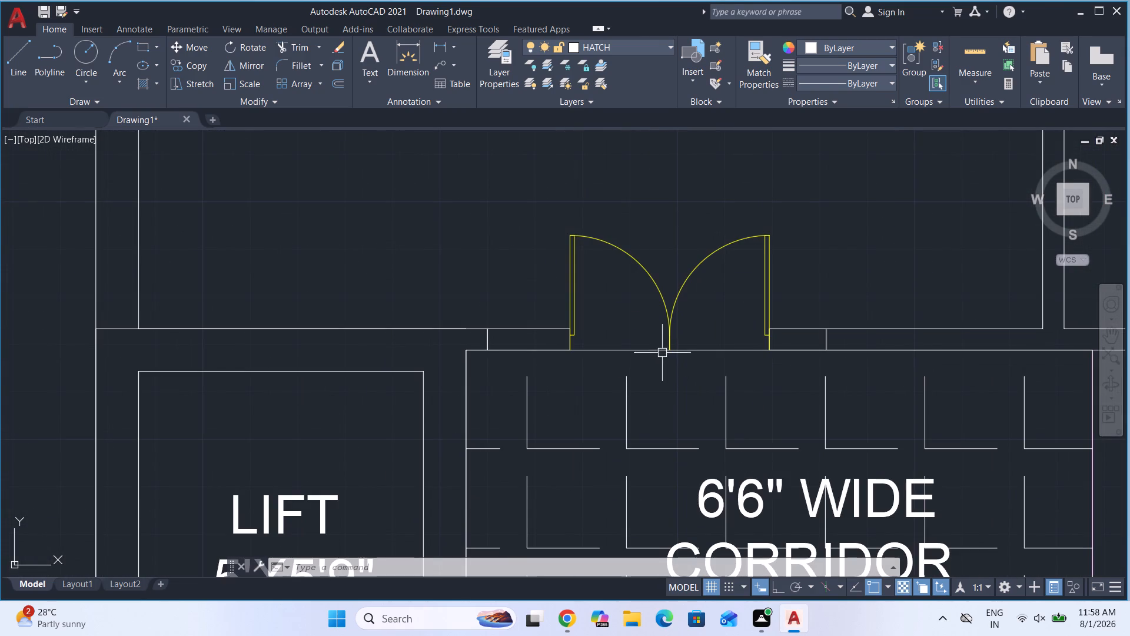
{"action": "left_click", "coordinate": [664, 349]}
{"action": "key", "text": "Delete"}
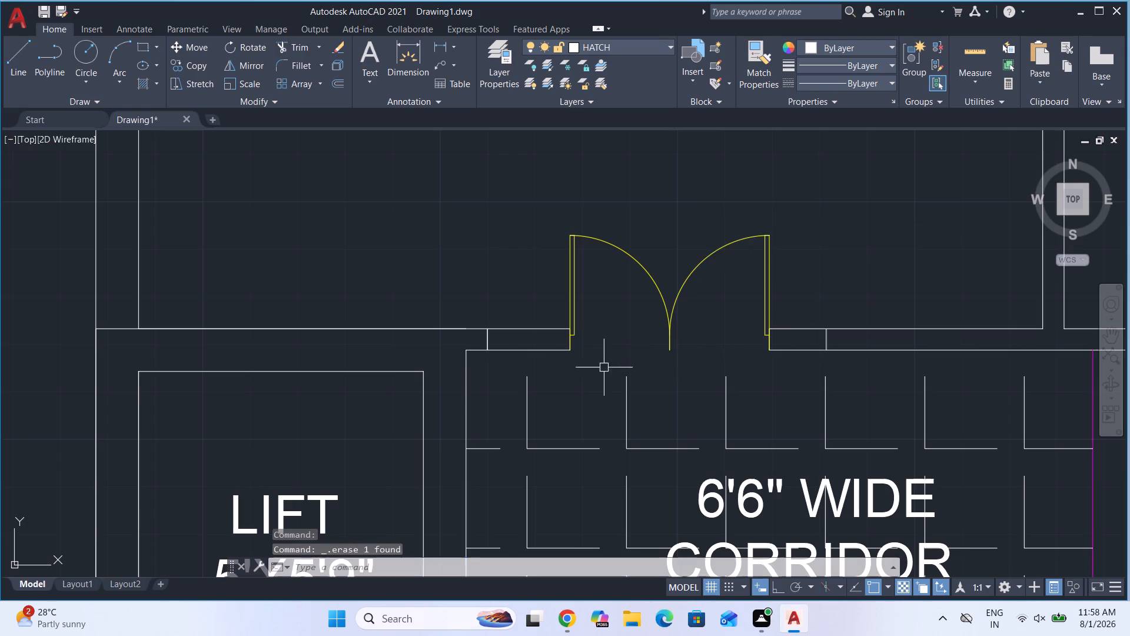
Examine the whole floor plan, including the outer wall line along the bedroom and wash/balcony side.
{"action": "scroll", "coordinate": [540, 366], "scroll_direction": "down", "scroll_amount": 4}
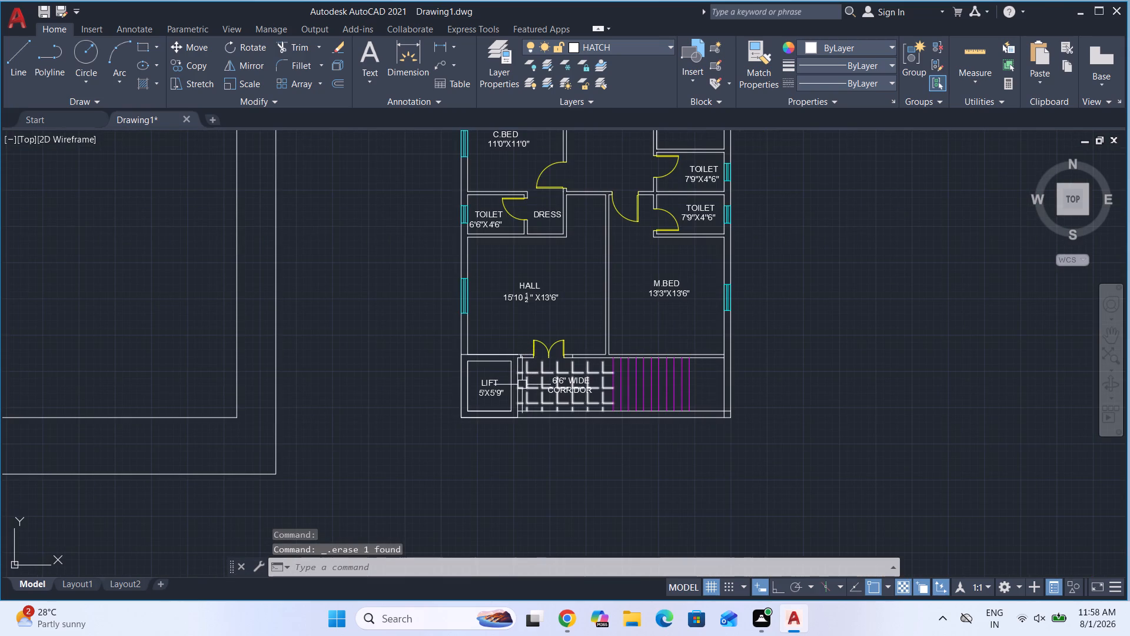
{"action": "scroll", "coordinate": [533, 377], "scroll_direction": "down", "scroll_amount": 3}
{"action": "scroll", "coordinate": [565, 281], "scroll_direction": "up", "scroll_amount": 2}
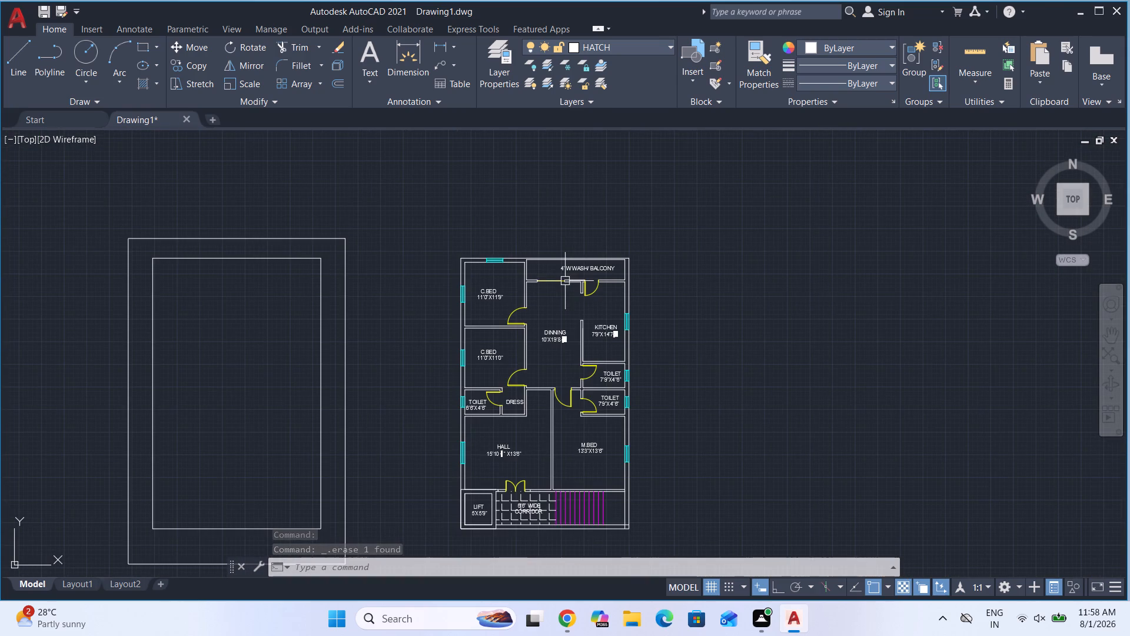
{"action": "scroll", "coordinate": [517, 269], "scroll_direction": "up", "scroll_amount": 2}
{"action": "scroll", "coordinate": [531, 206], "scroll_direction": "down", "scroll_amount": 2}
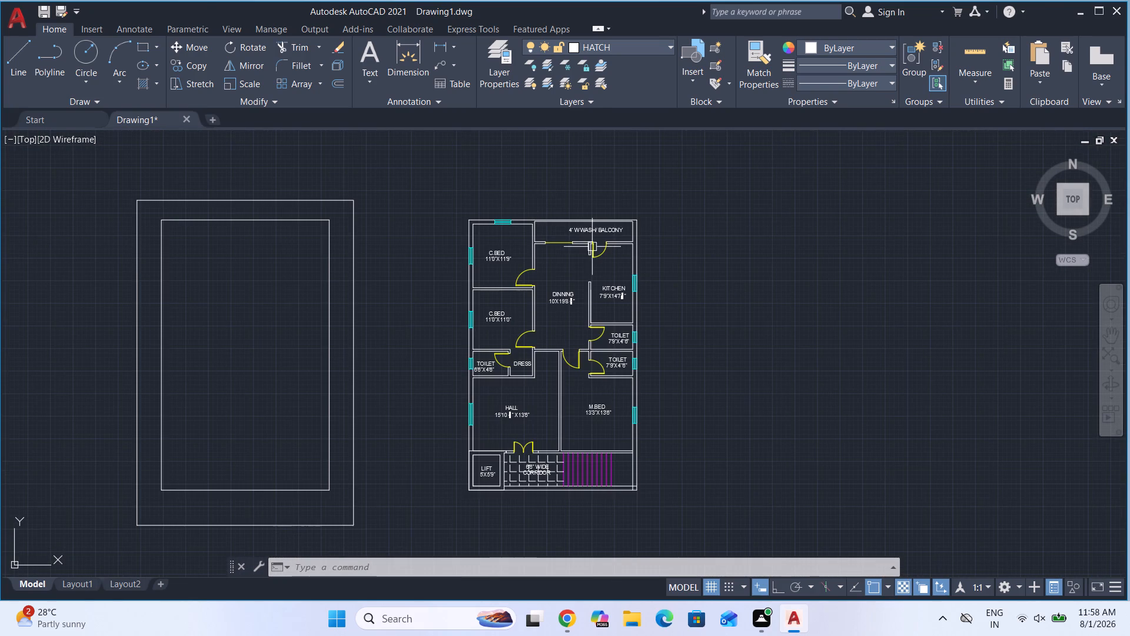
{"action": "scroll", "coordinate": [676, 286], "scroll_direction": "down", "scroll_amount": 1}
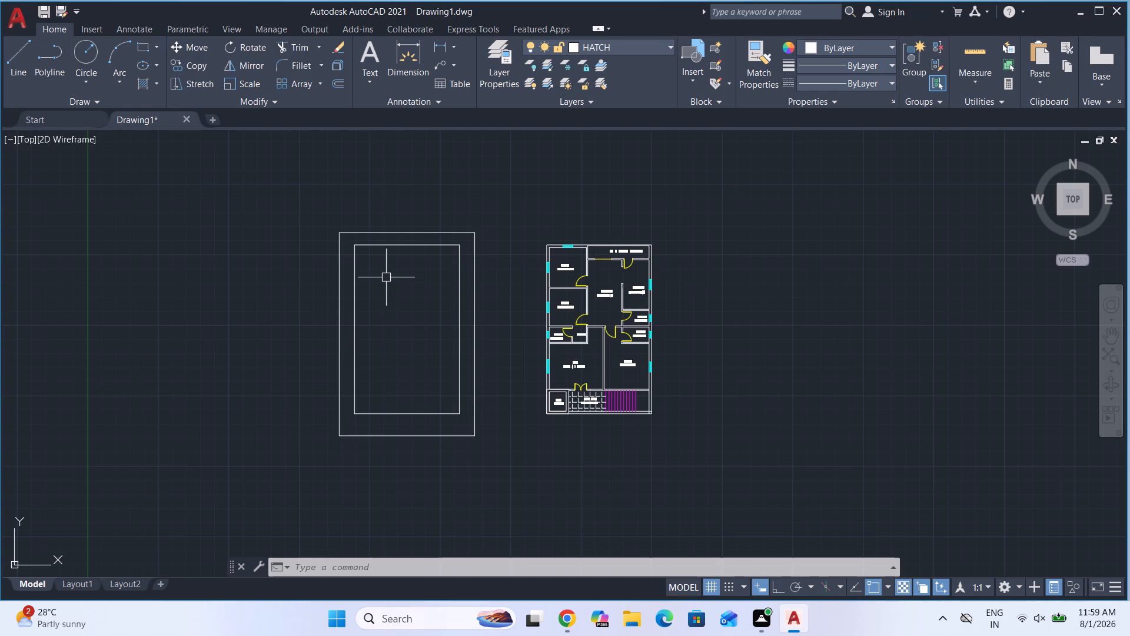
{"action": "scroll", "coordinate": [629, 244], "scroll_direction": "up", "scroll_amount": 2}
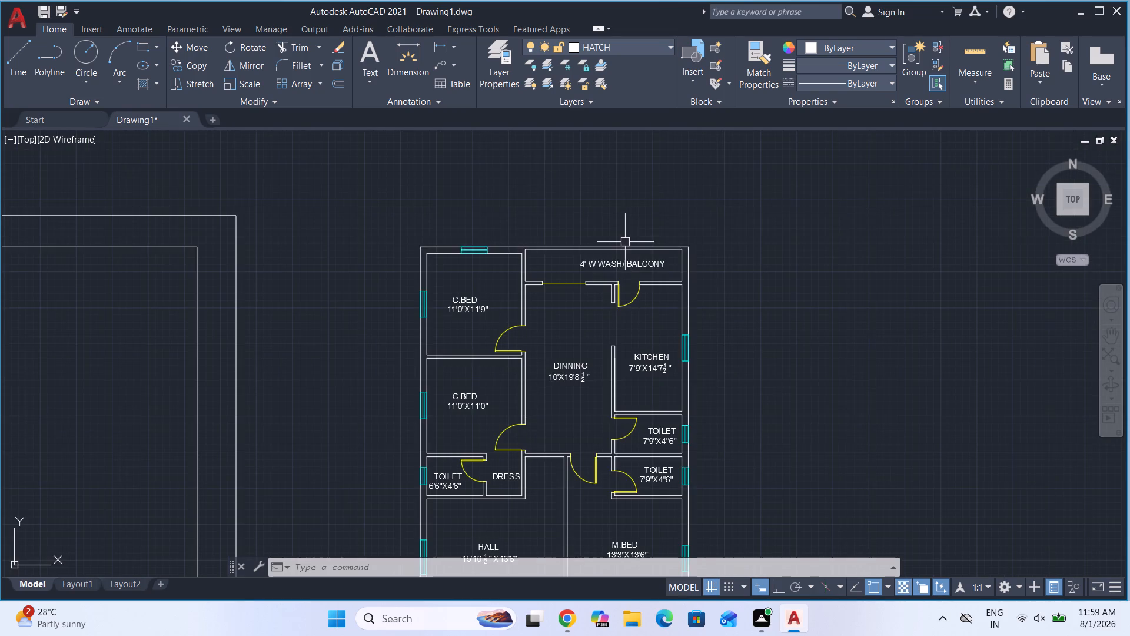
{"action": "scroll", "coordinate": [615, 247], "scroll_direction": "up", "scroll_amount": 3}
{"action": "left_click", "coordinate": [613, 247]}
{"action": "scroll", "coordinate": [668, 198], "scroll_direction": "down", "scroll_amount": 4}
{"action": "scroll", "coordinate": [791, 217], "scroll_direction": "down", "scroll_amount": 2}
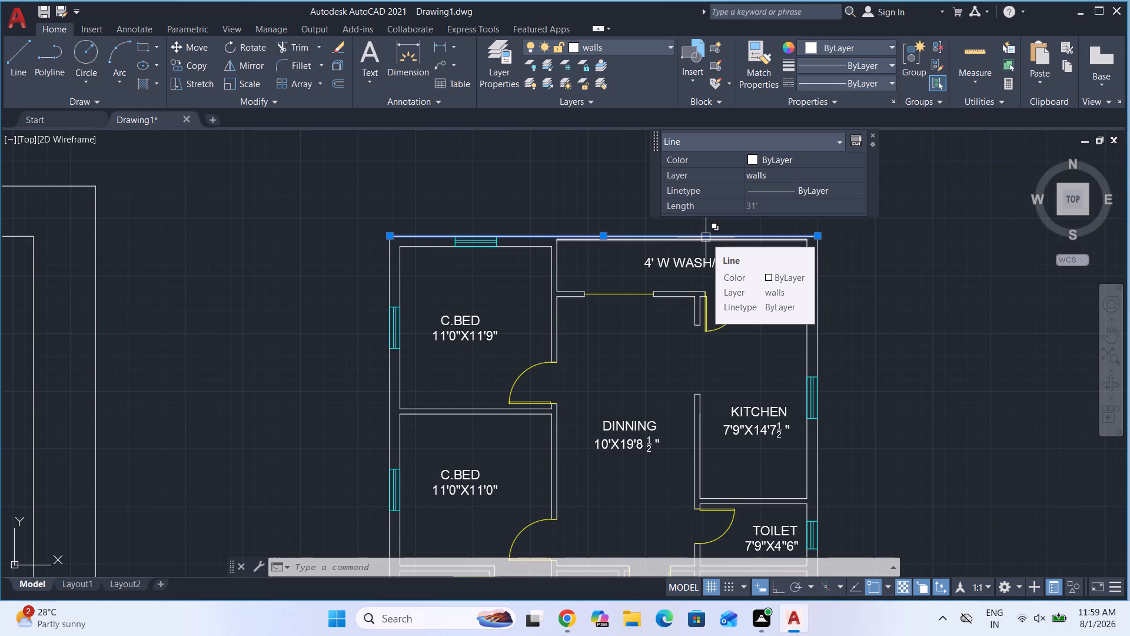
{"action": "key", "text": "Escape"}
{"action": "key", "text": "Escape"}
{"action": "key", "text": "Escape"}
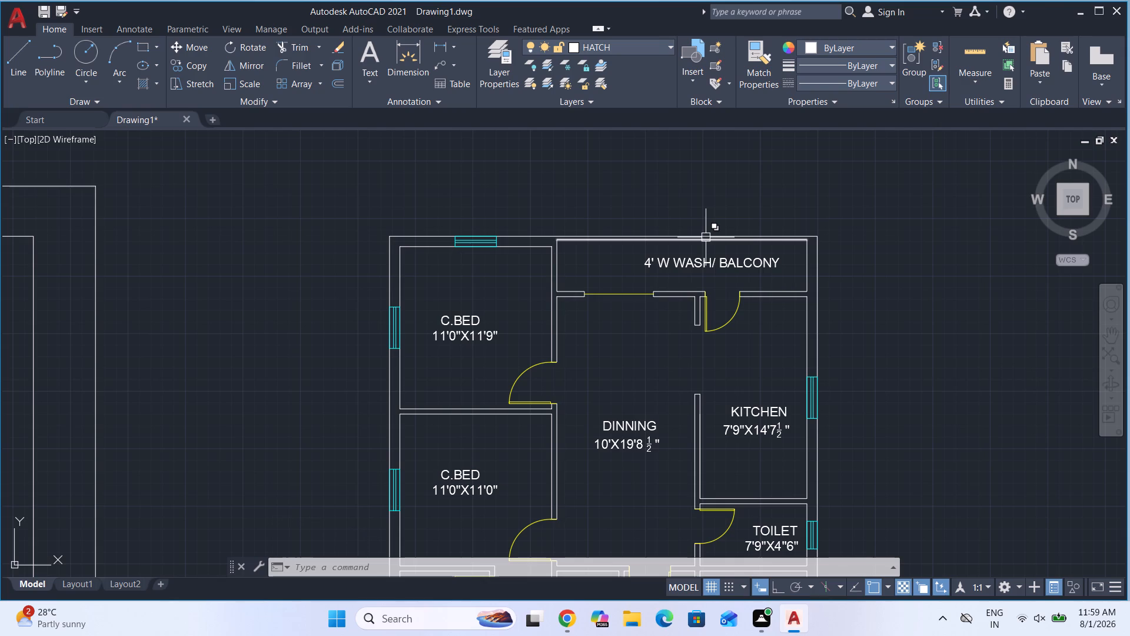
{"action": "key", "text": "Escape"}
{"action": "scroll", "coordinate": [567, 238], "scroll_direction": "down", "scroll_amount": 1}
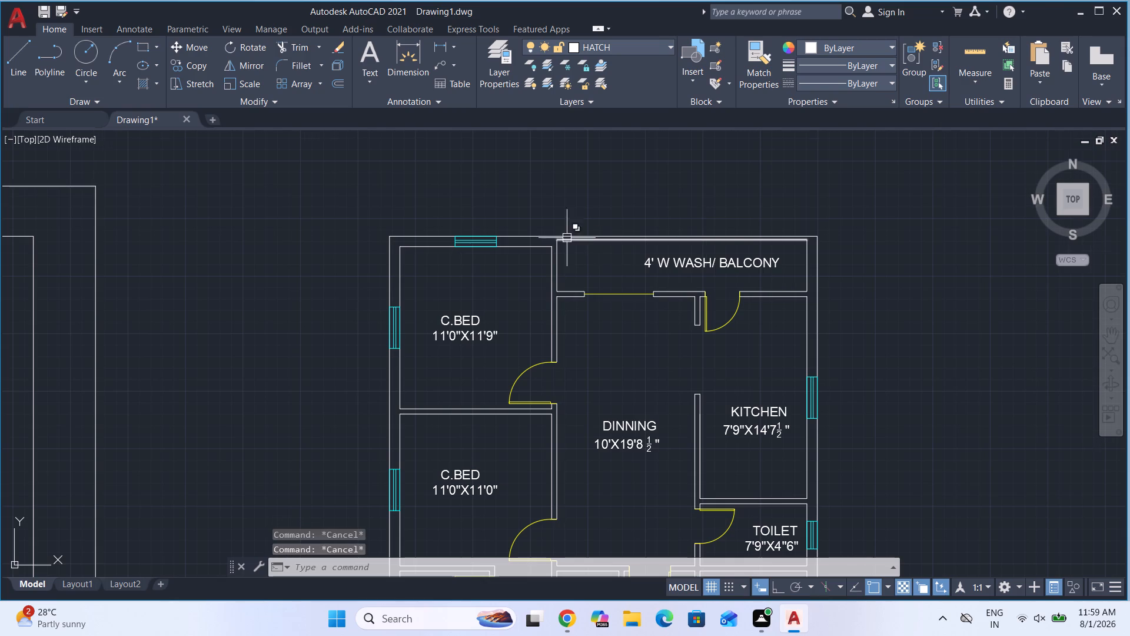
{"action": "scroll", "coordinate": [565, 231], "scroll_direction": "down", "scroll_amount": 2}
{"action": "scroll", "coordinate": [559, 283], "scroll_direction": "up", "scroll_amount": 2}
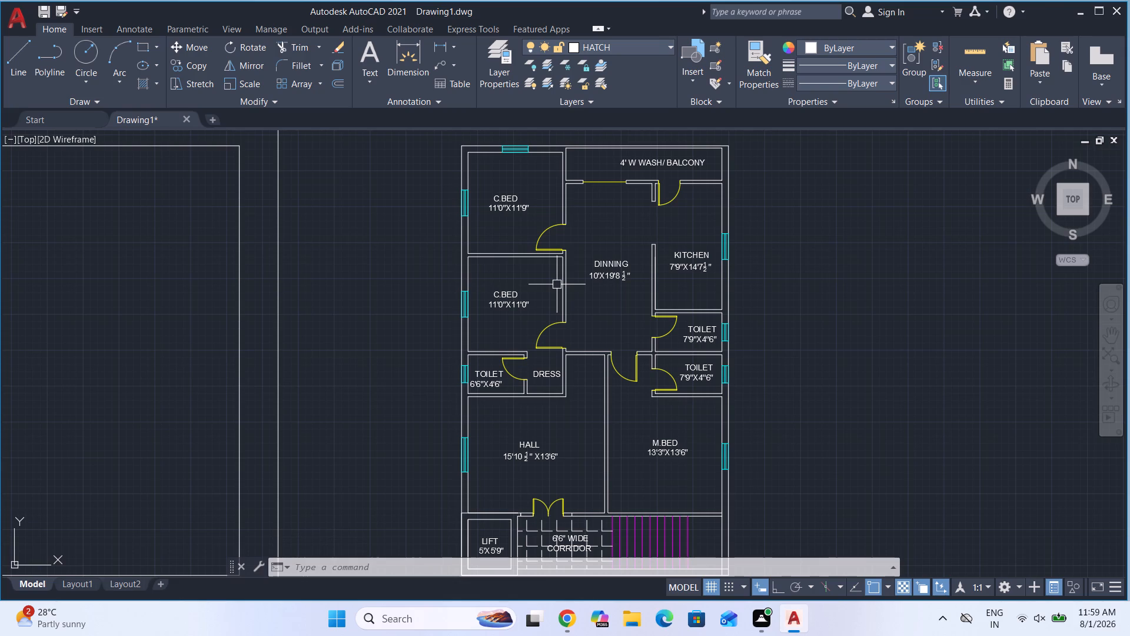
{"action": "scroll", "coordinate": [538, 270], "scroll_direction": "down", "scroll_amount": 1}
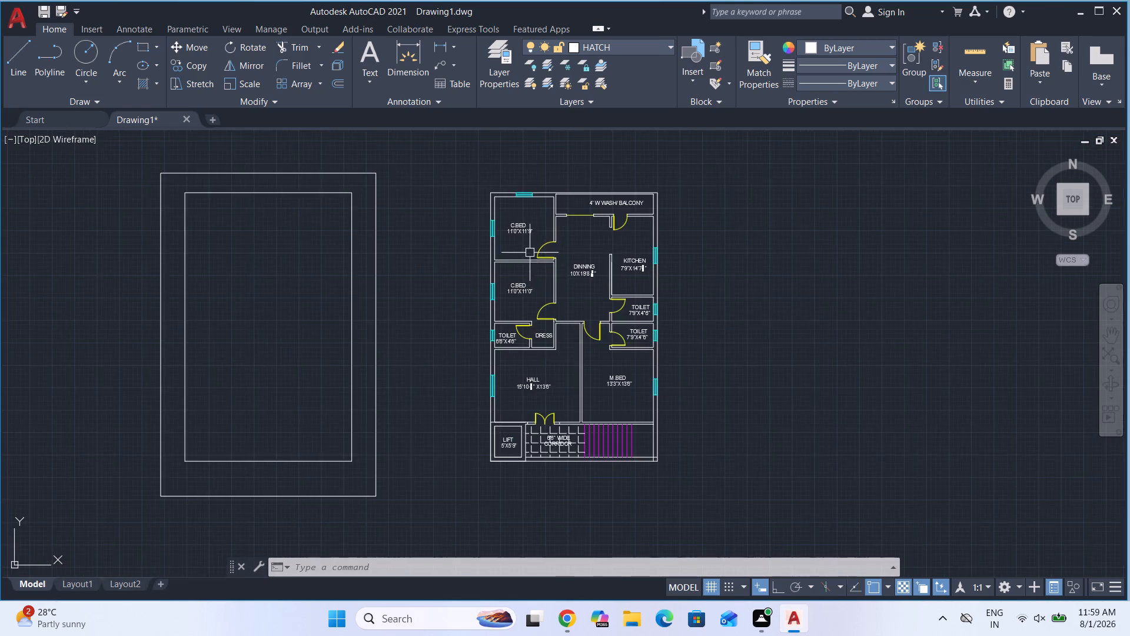
{"action": "scroll", "coordinate": [530, 253], "scroll_direction": "down", "scroll_amount": 1}
{"action": "scroll", "coordinate": [511, 358], "scroll_direction": "up", "scroll_amount": 2}
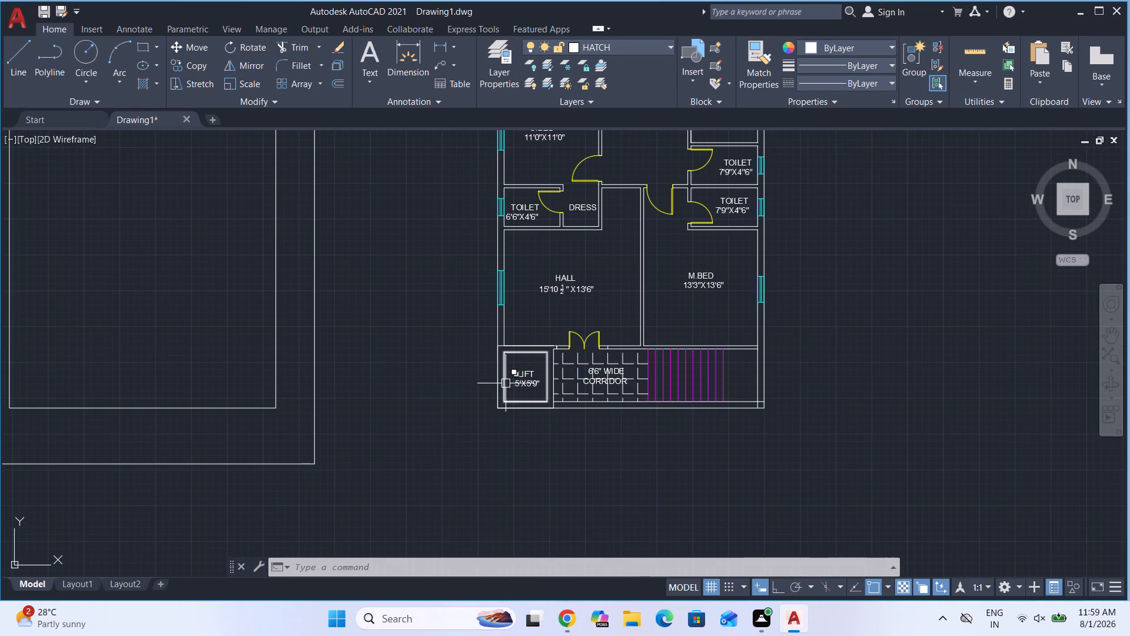
{"action": "key", "text": "Escape"}
Make COL the current layer.
{"action": "left_click", "coordinate": [641, 45]}
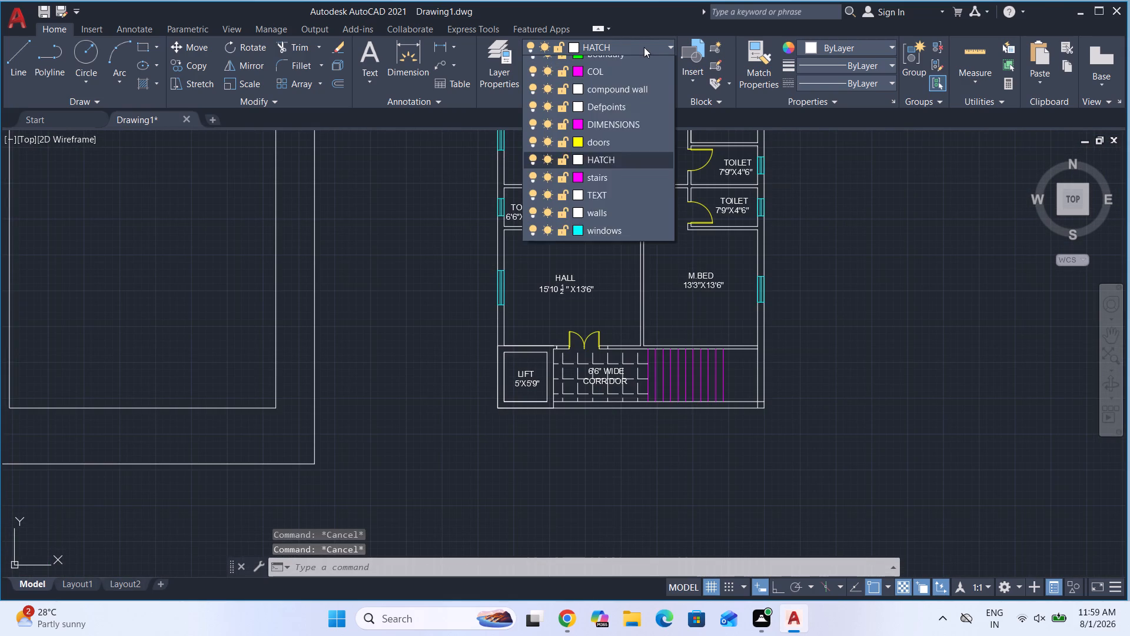
{"action": "key", "text": "Escape"}
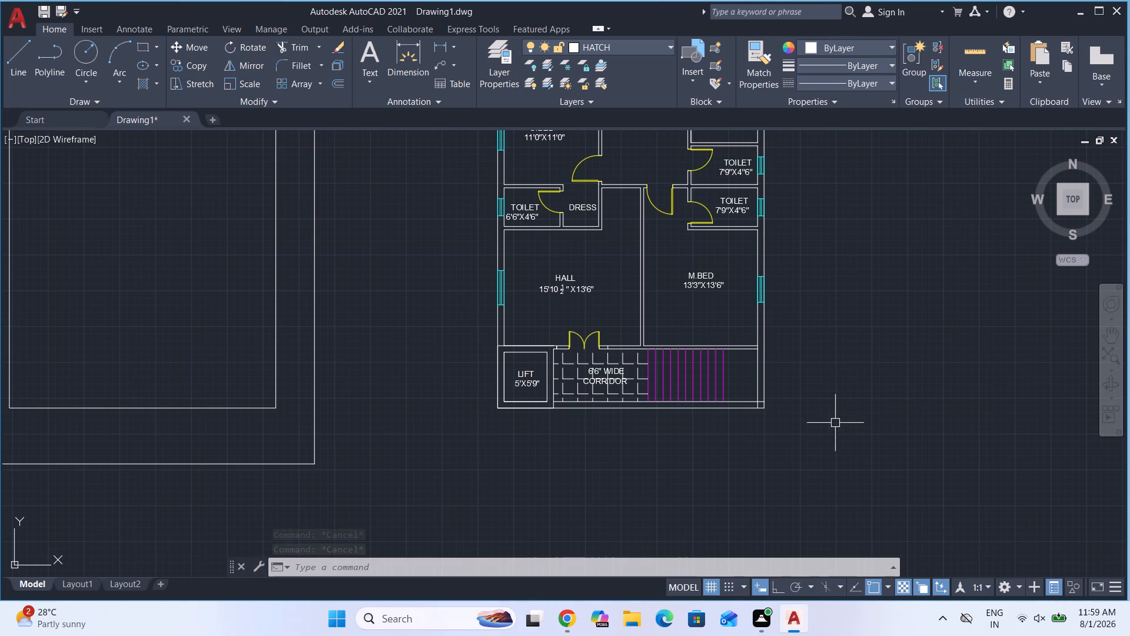
{"action": "scroll", "coordinate": [719, 440], "scroll_direction": "down", "scroll_amount": 1}
{"action": "scroll", "coordinate": [639, 423], "scroll_direction": "down", "scroll_amount": 1}
{"action": "scroll", "coordinate": [678, 287], "scroll_direction": "up", "scroll_amount": 1}
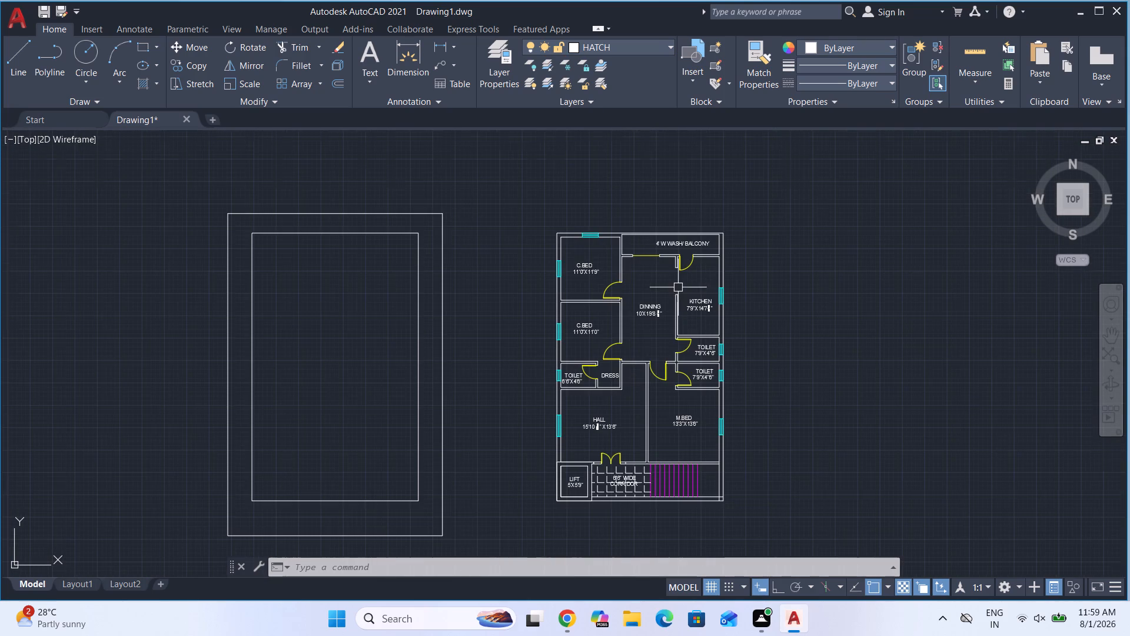
{"action": "left_click", "coordinate": [627, 51]}
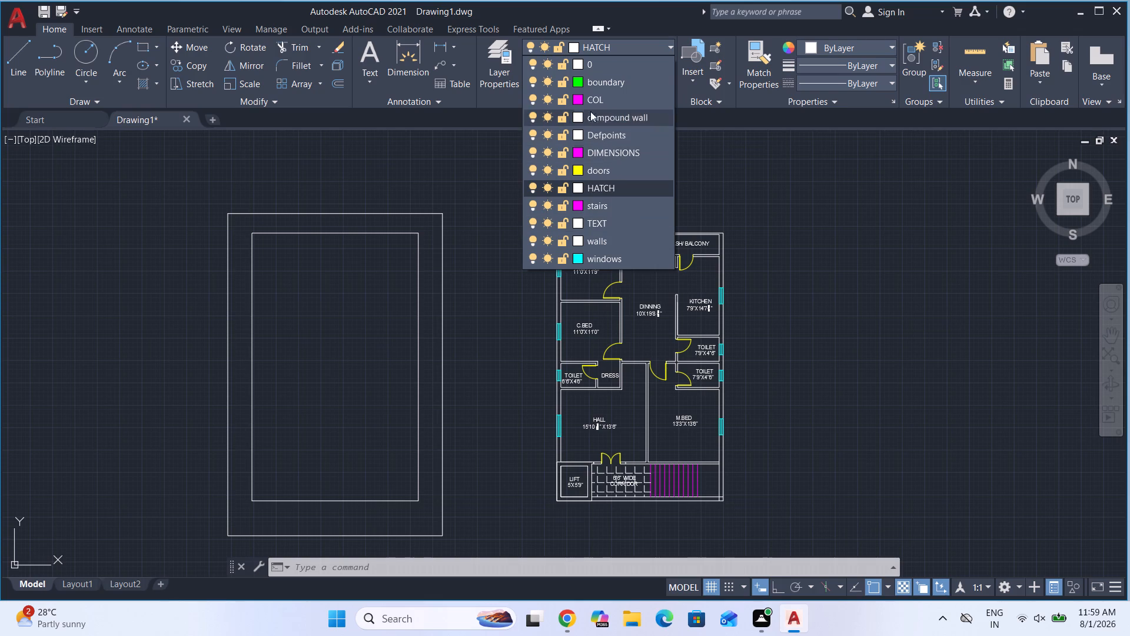
{"action": "left_click", "coordinate": [589, 101]}
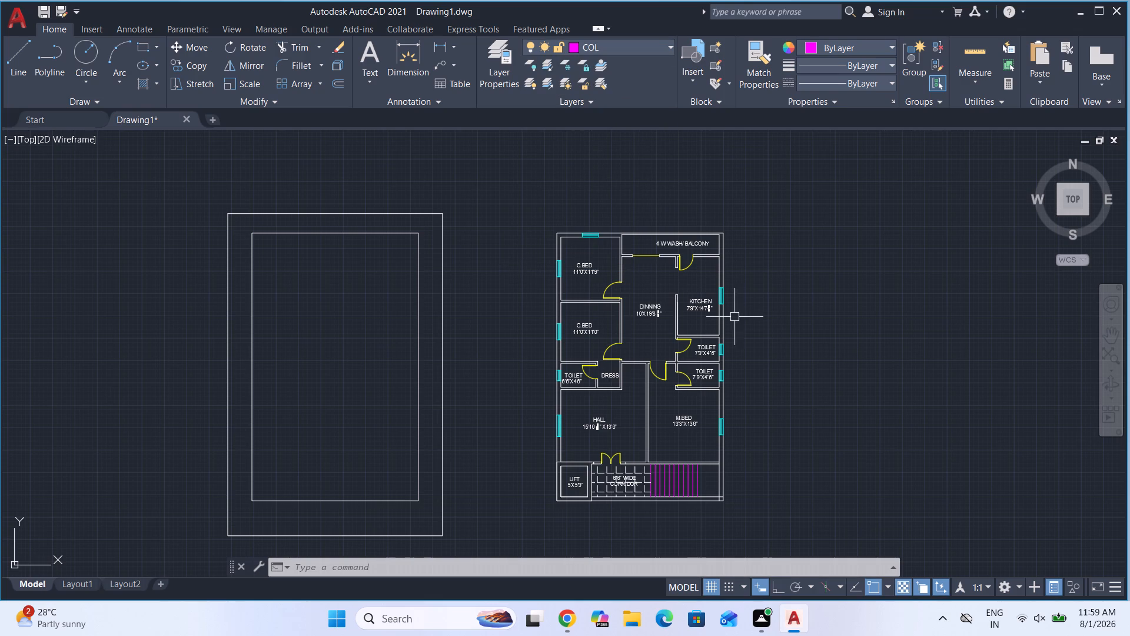
Draw a column rectangle 18" long and 9" wide in the empty space beside the kitchen side of the floor plan.
{"action": "type", "text": "REC"}
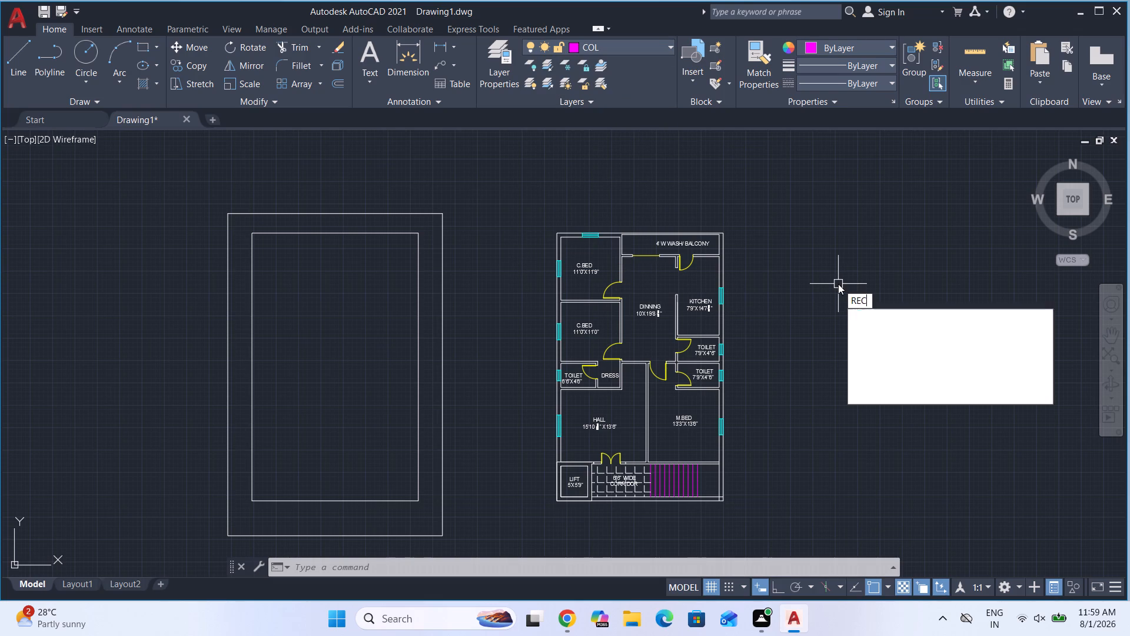
{"action": "key", "text": "Return"}
{"action": "left_click", "coordinate": [806, 272]}
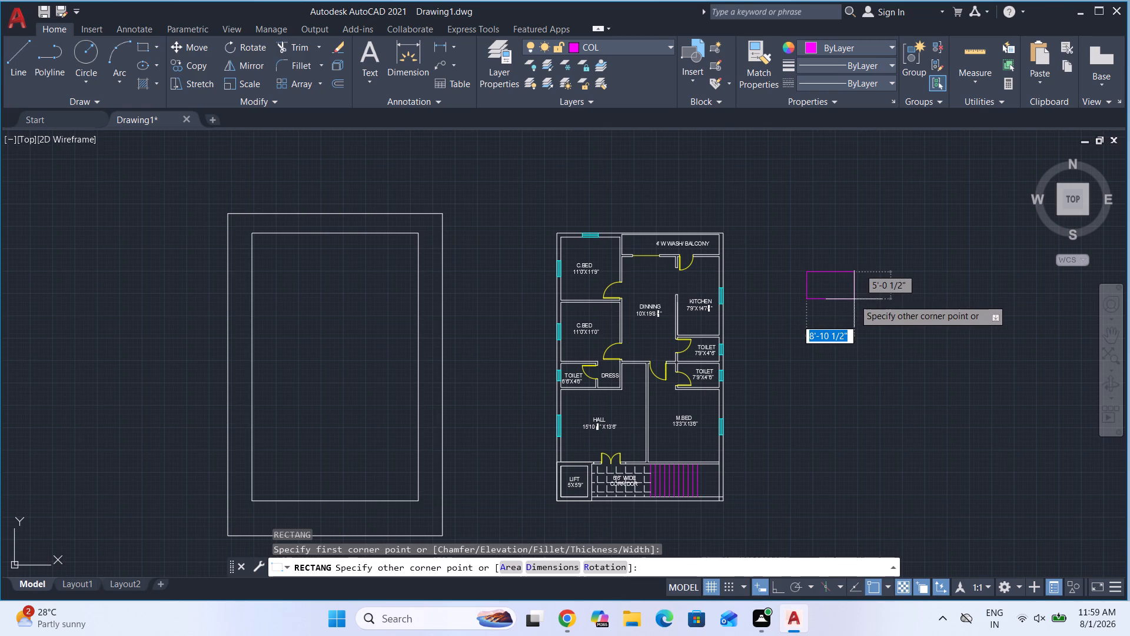
{"action": "key", "text": "d"}
{"action": "key", "text": "Return"}
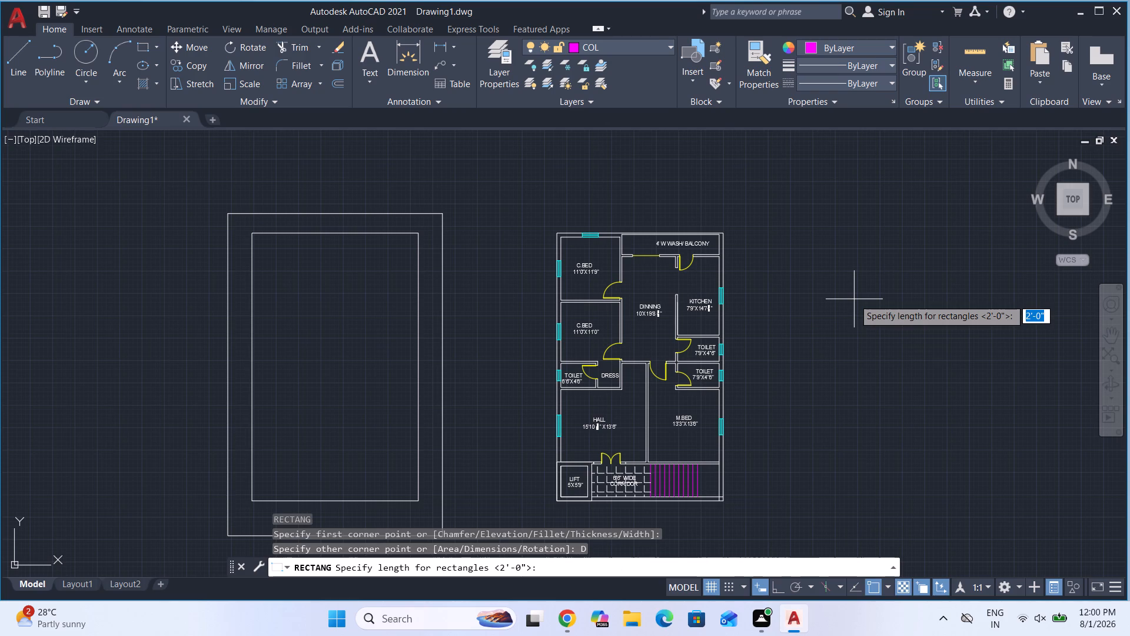
{"action": "type", "text": "18\""}
{"action": "key", "text": "Return"}
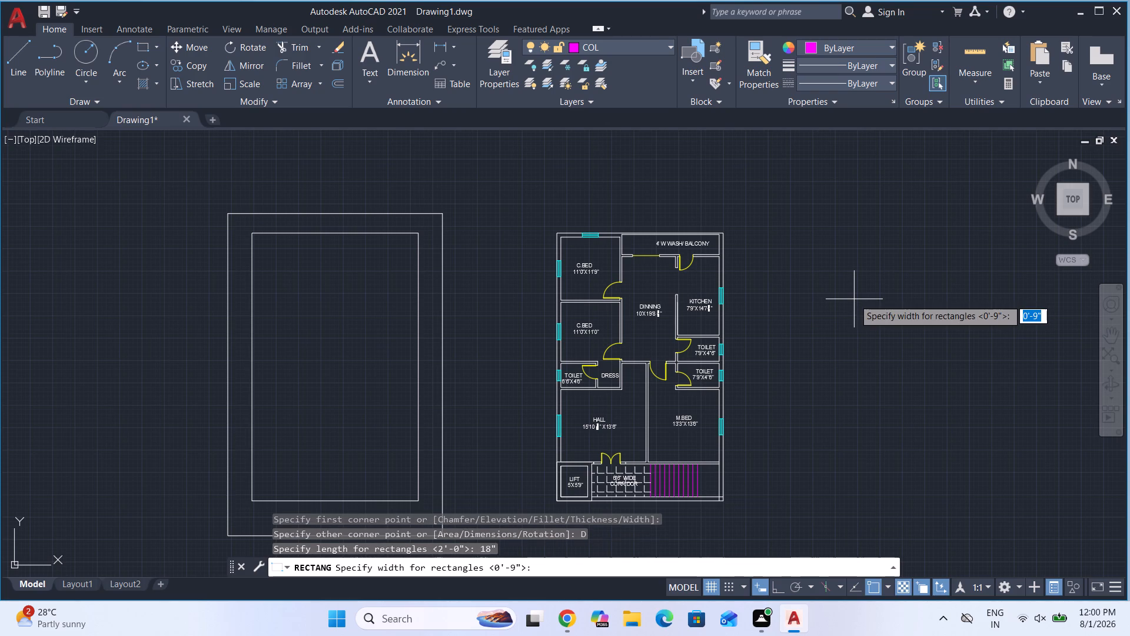
{"action": "type", "text": "9\""}
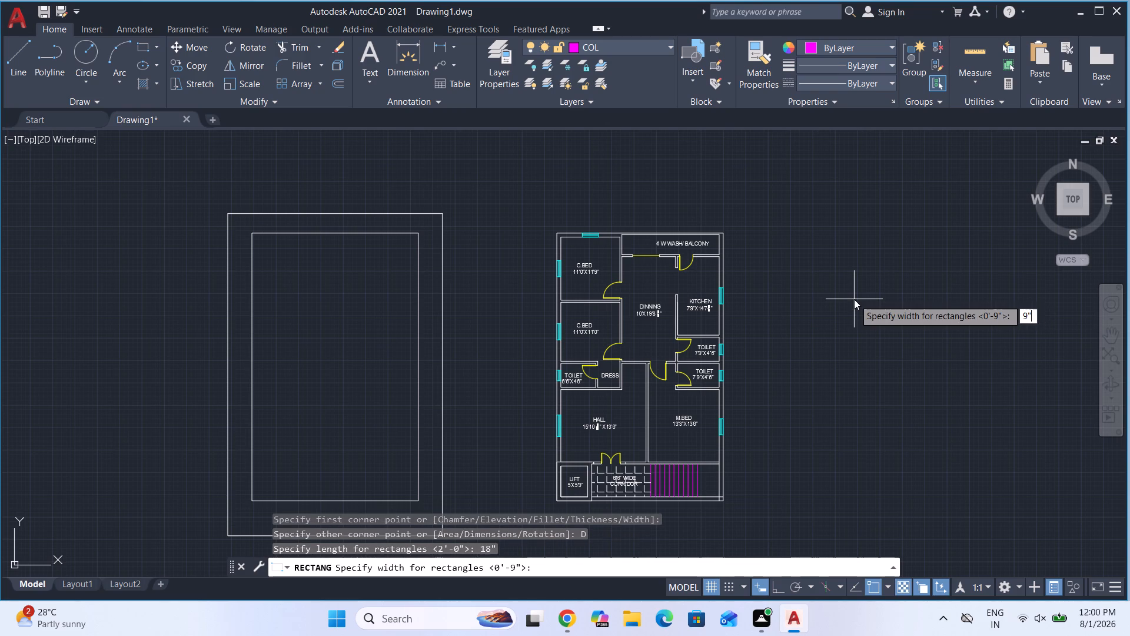
{"action": "key", "text": "Return"}
{"action": "left_click", "coordinate": [837, 291]}
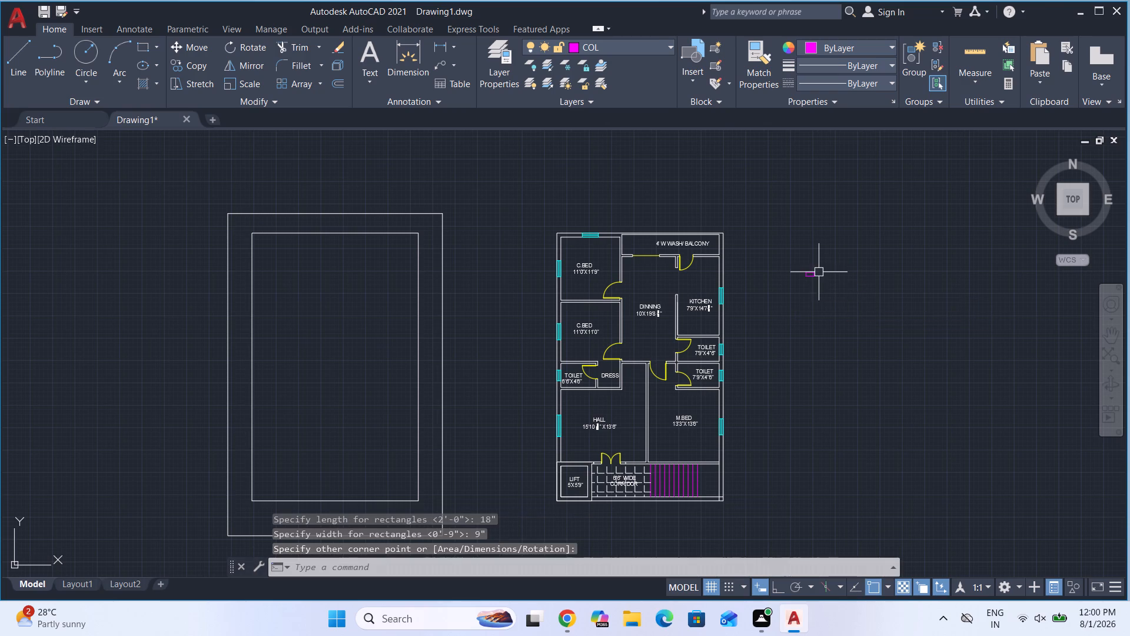
Offset the 18" by 9" column rectangle inward by 1".
{"action": "scroll", "coordinate": [816, 270], "scroll_direction": "up", "scroll_amount": 6}
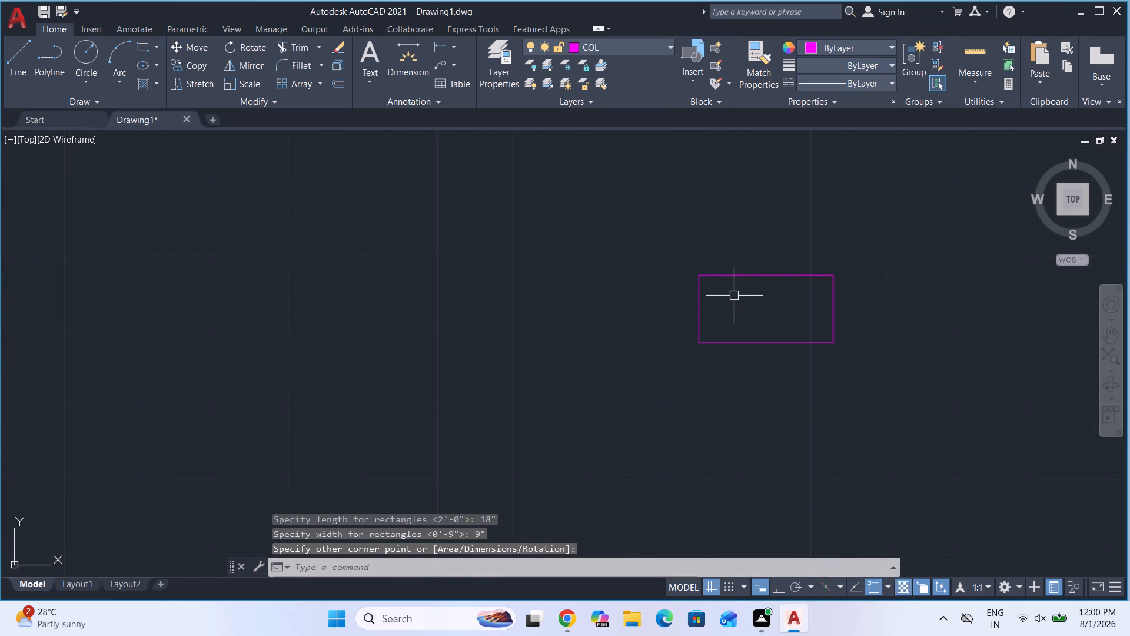
{"action": "key", "text": "o"}
{"action": "key", "text": "Return"}
{"action": "key", "text": "Return"}
{"action": "left_click", "coordinate": [743, 278]}
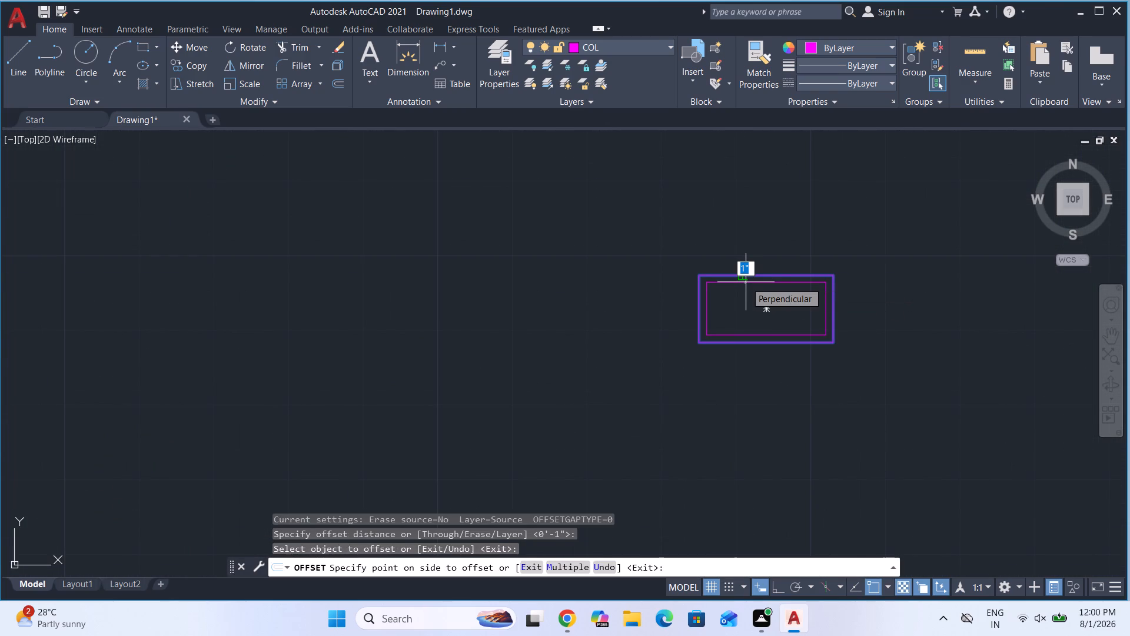
{"action": "key", "text": "1"}
{"action": "key", "text": "shift+quotedbl"}
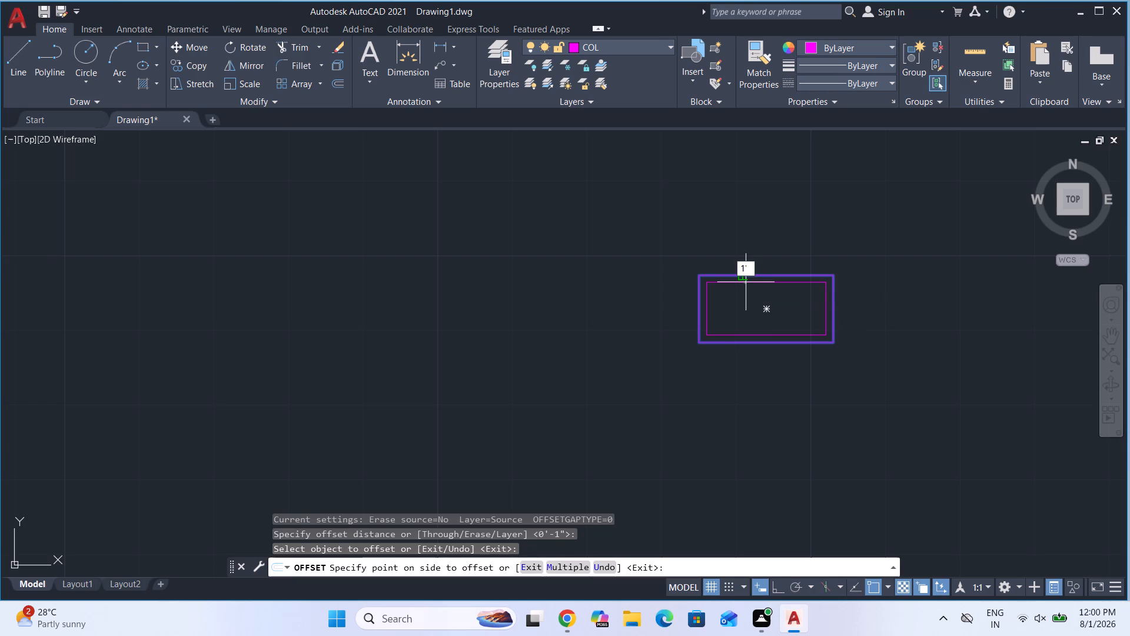
{"action": "key", "text": "Return"}
{"action": "key", "text": "Escape"}
Fill the inner column rectangle with a SOLID hatch.
{"action": "scroll", "coordinate": [773, 307], "scroll_direction": "up", "scroll_amount": 1}
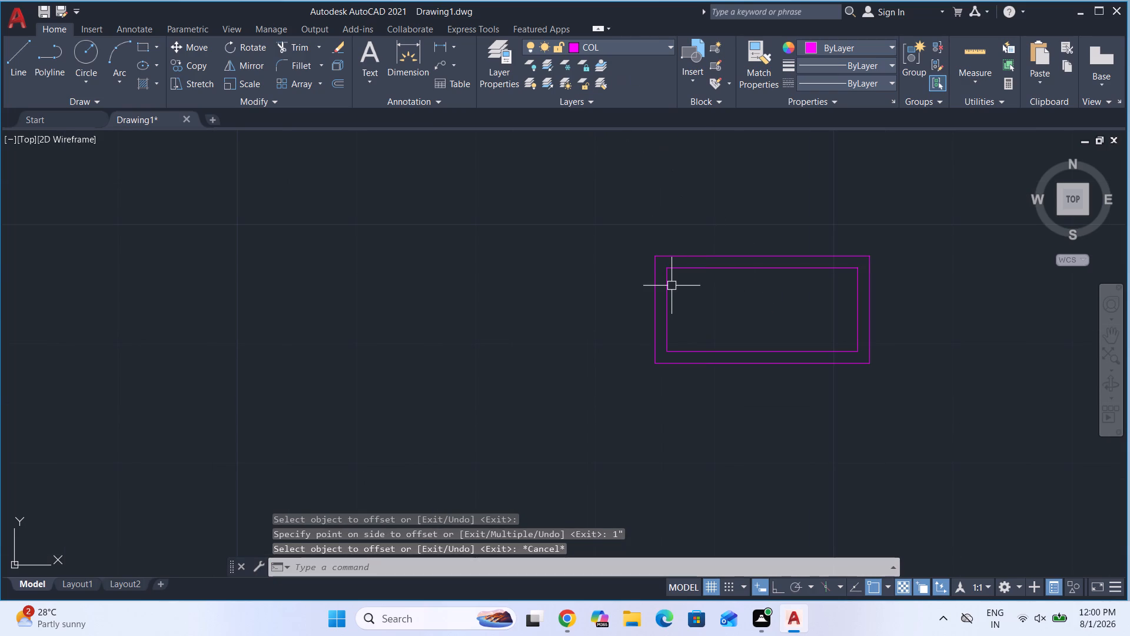
{"action": "key", "text": "h"}
{"action": "key", "text": "Return"}
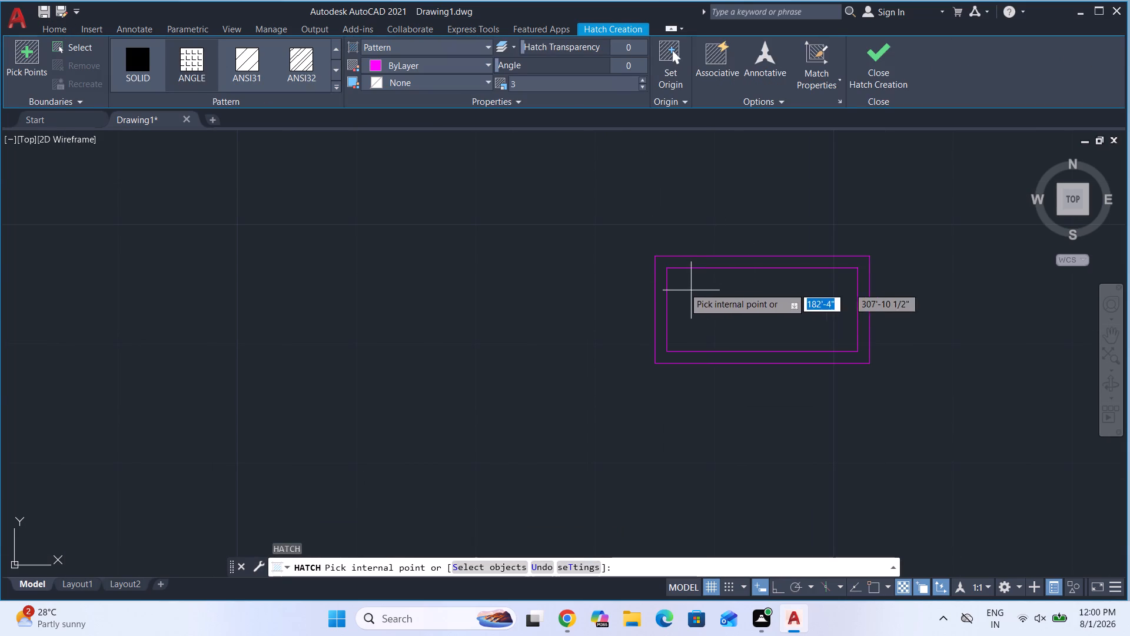
{"action": "left_click", "coordinate": [133, 55]}
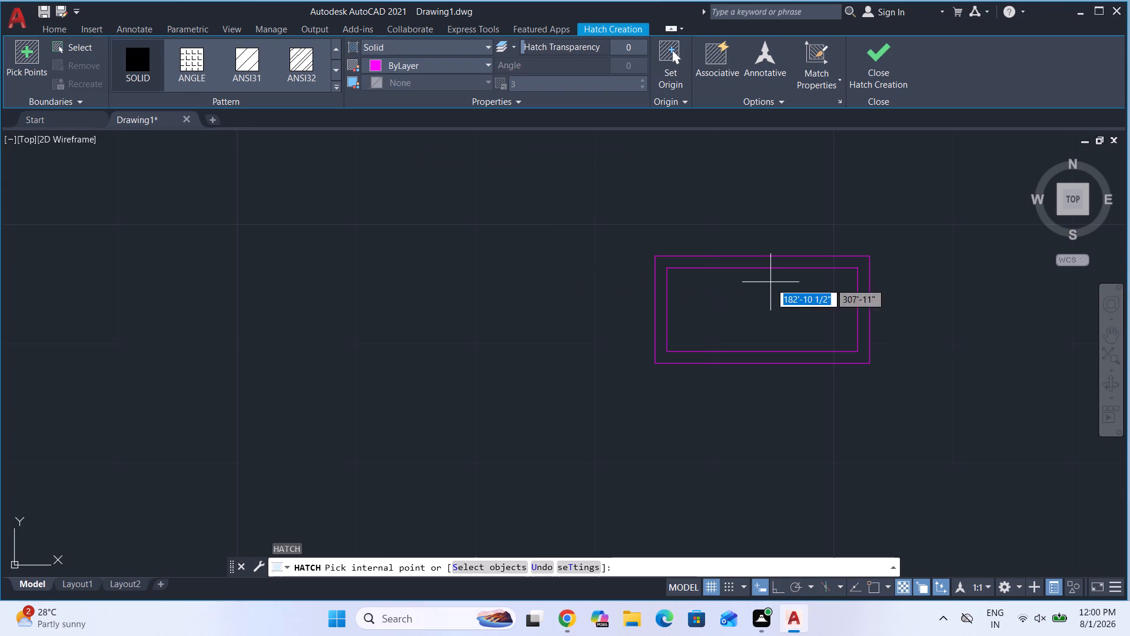
{"action": "left_click", "coordinate": [772, 294]}
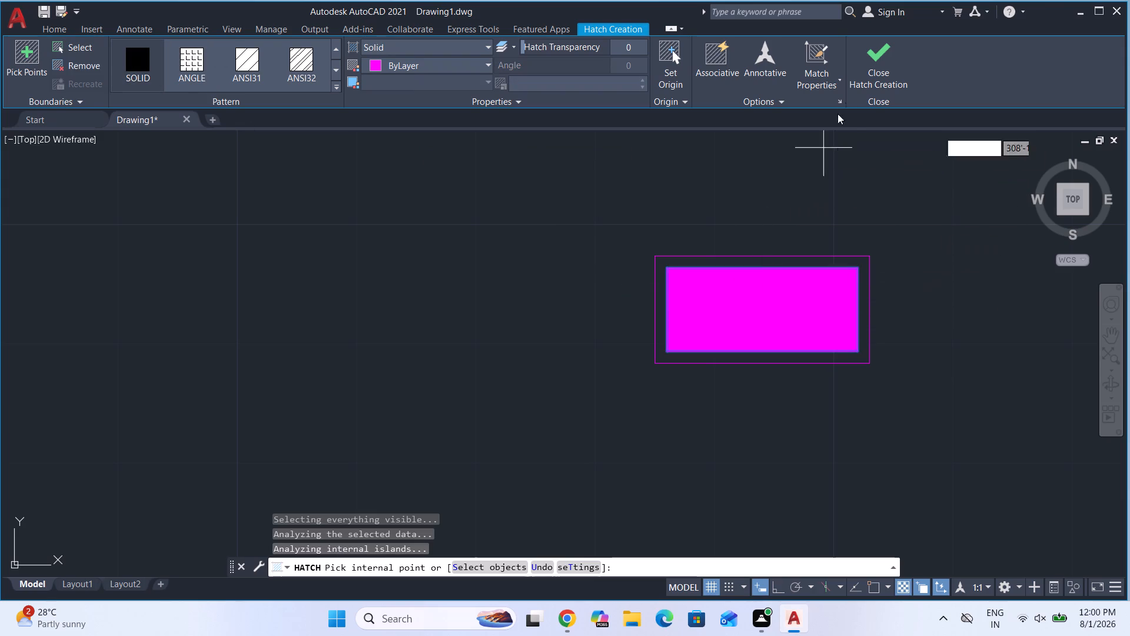
{"action": "left_click", "coordinate": [892, 75]}
{"action": "key", "text": "Escape"}
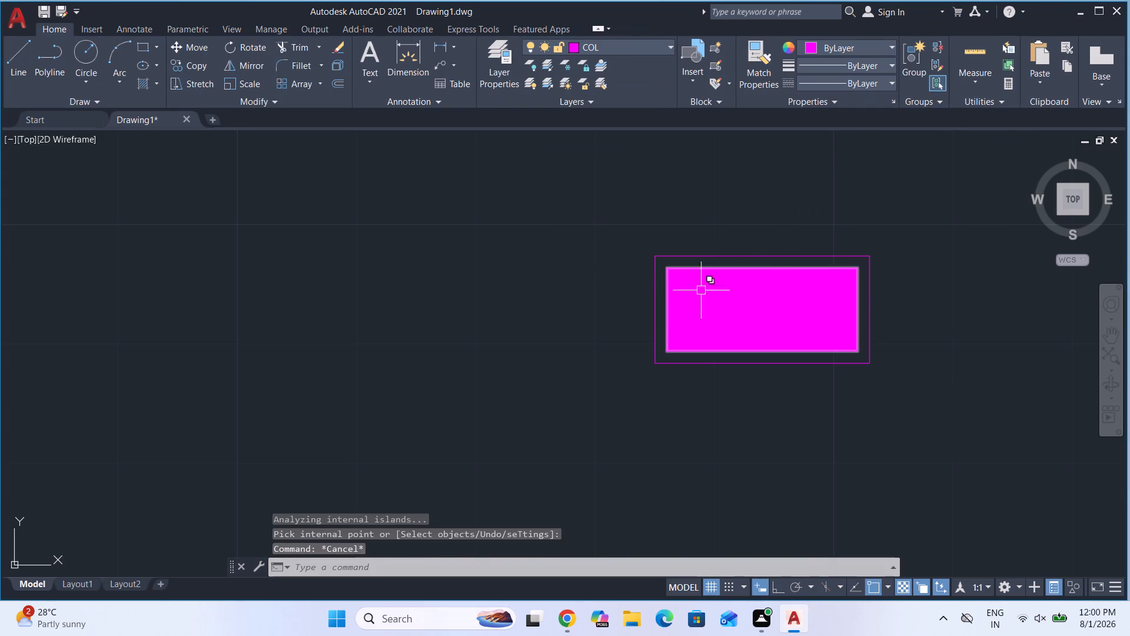
Group both column rectangles and their solid hatch into one object.
{"action": "scroll", "coordinate": [660, 302], "scroll_direction": "down", "scroll_amount": 2}
{"action": "left_click", "coordinate": [789, 370]}
{"action": "left_click", "coordinate": [629, 234]}
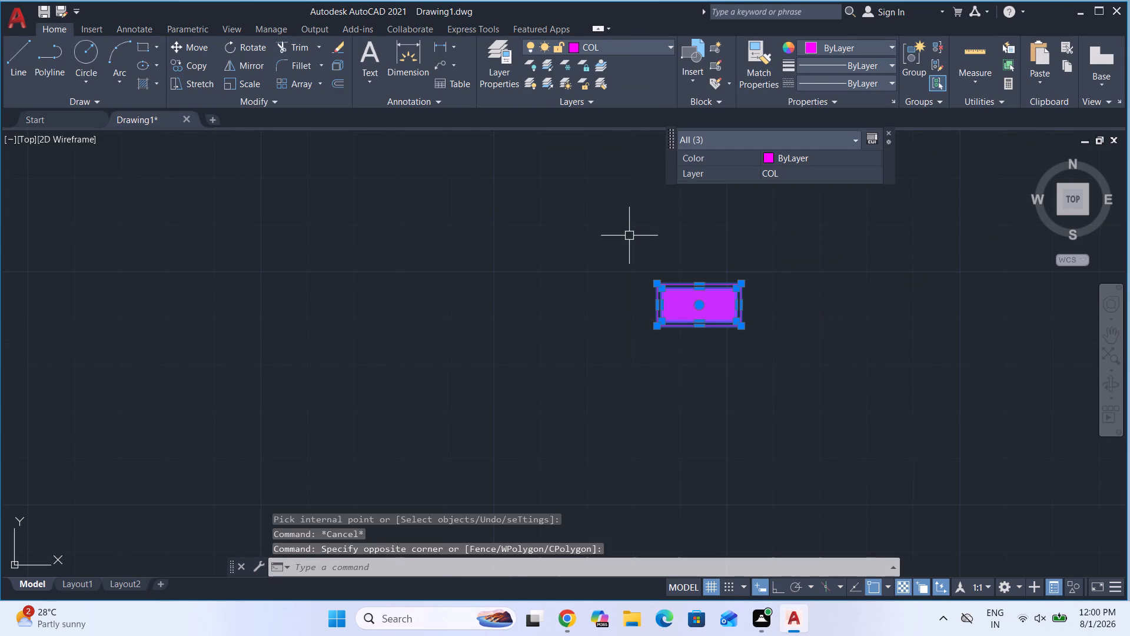
{"action": "key", "text": "g"}
{"action": "key", "text": "Return"}
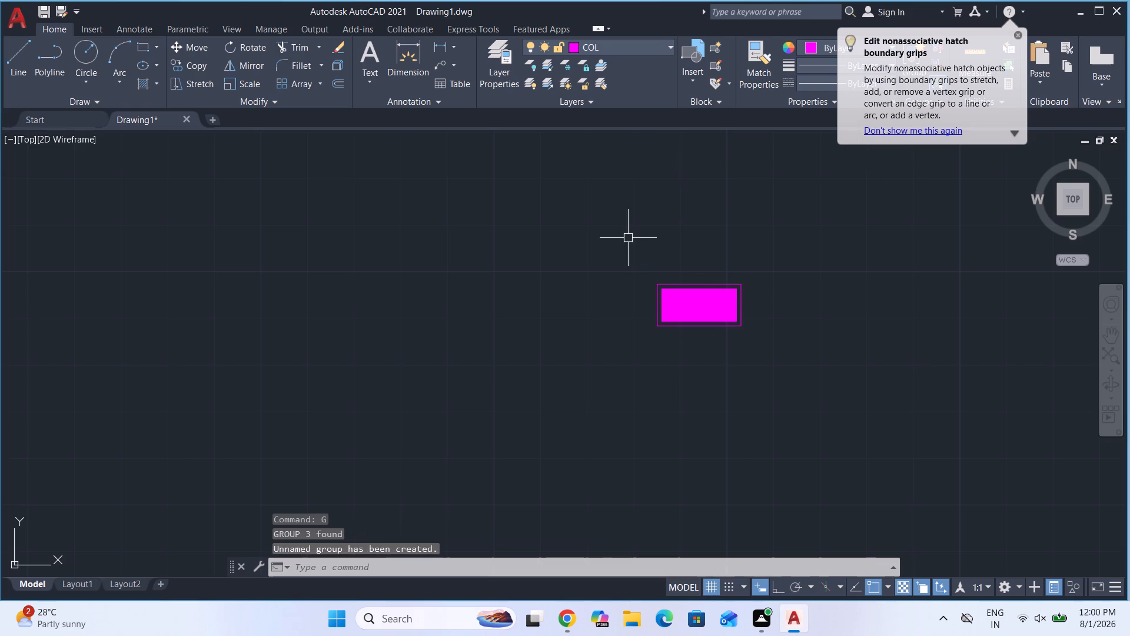
Create an upright copy of the grouped column using Rotate with the Copy option, at 270° with Ortho on.
{"action": "left_click", "coordinate": [704, 313]}
{"action": "key", "text": "r"}
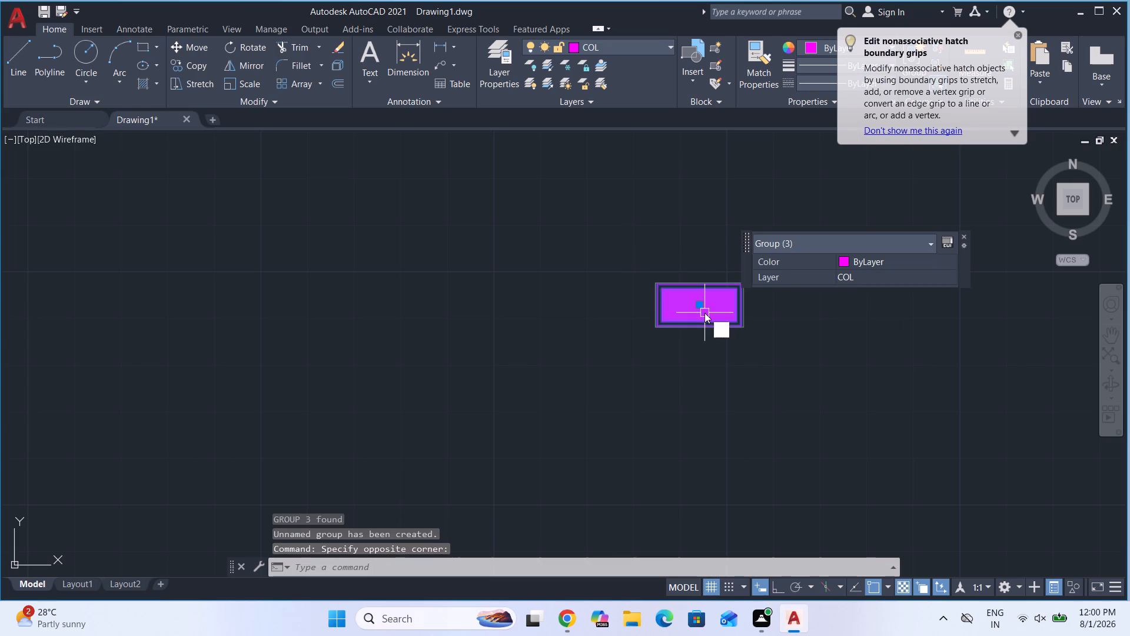
{"action": "key", "text": "o"}
{"action": "key", "text": "Return"}
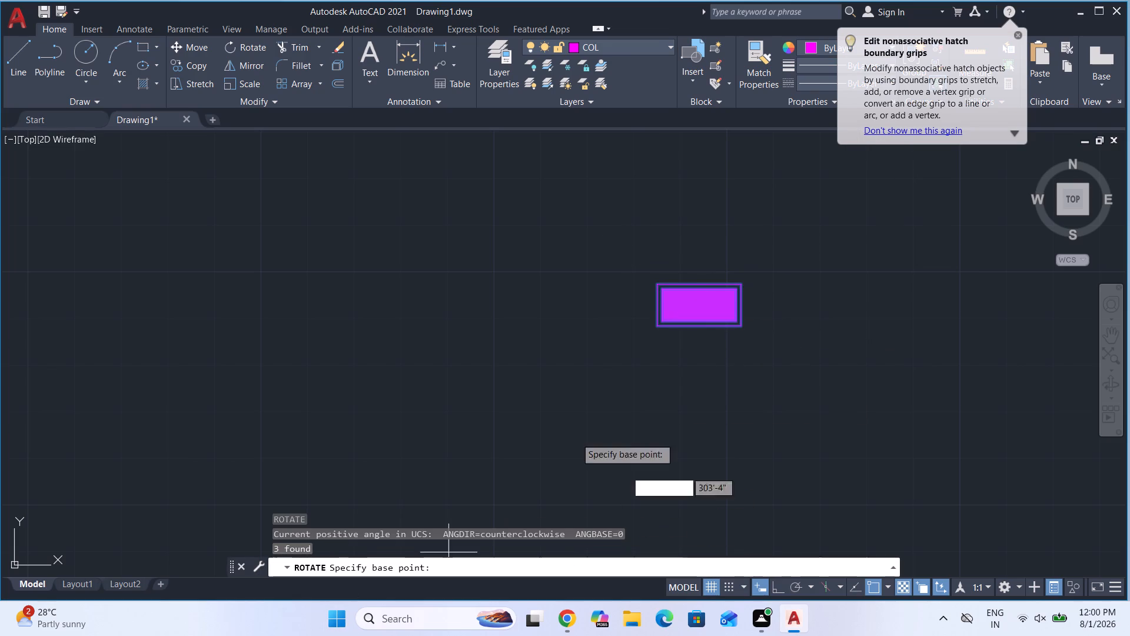
{"action": "left_click", "coordinate": [680, 422]}
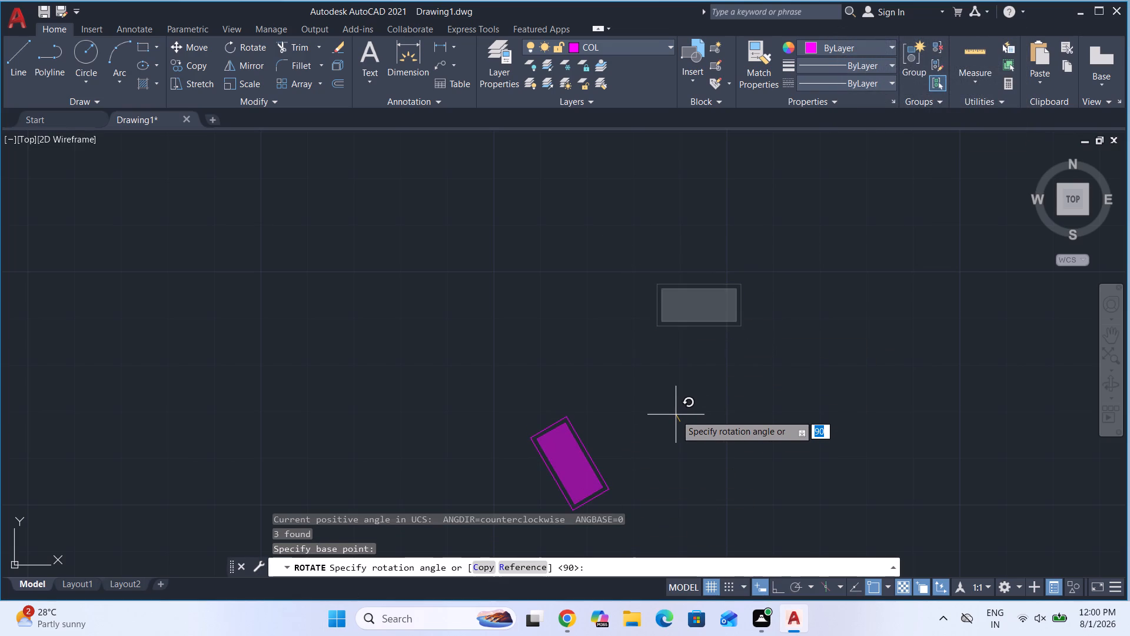
{"action": "key", "text": "c"}
{"action": "key", "text": "Return"}
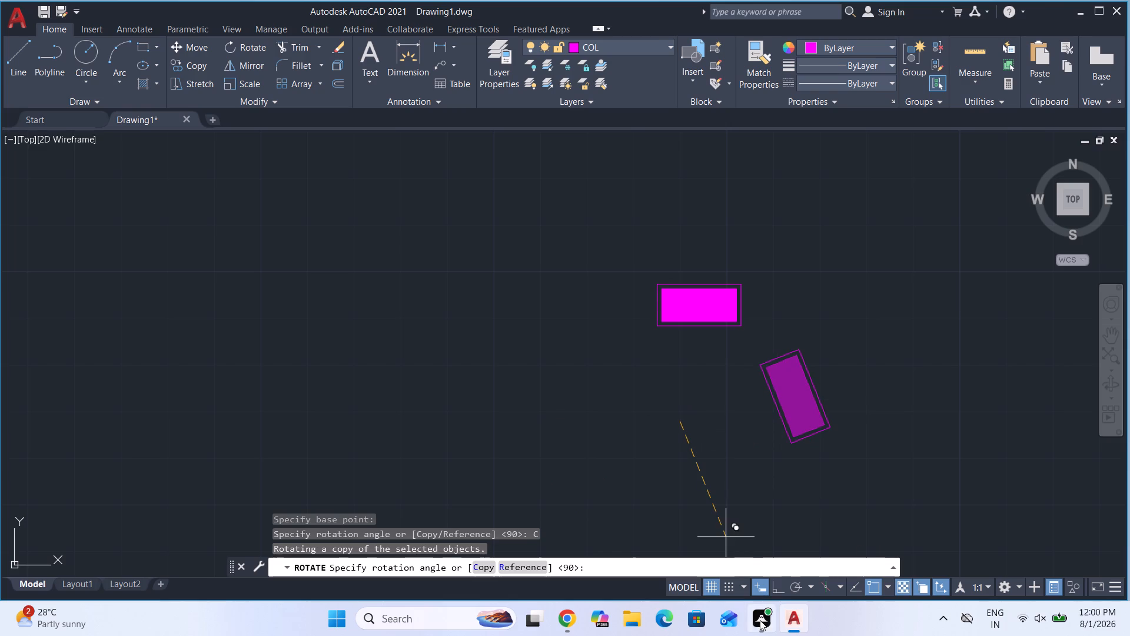
{"action": "left_click", "coordinate": [777, 591]}
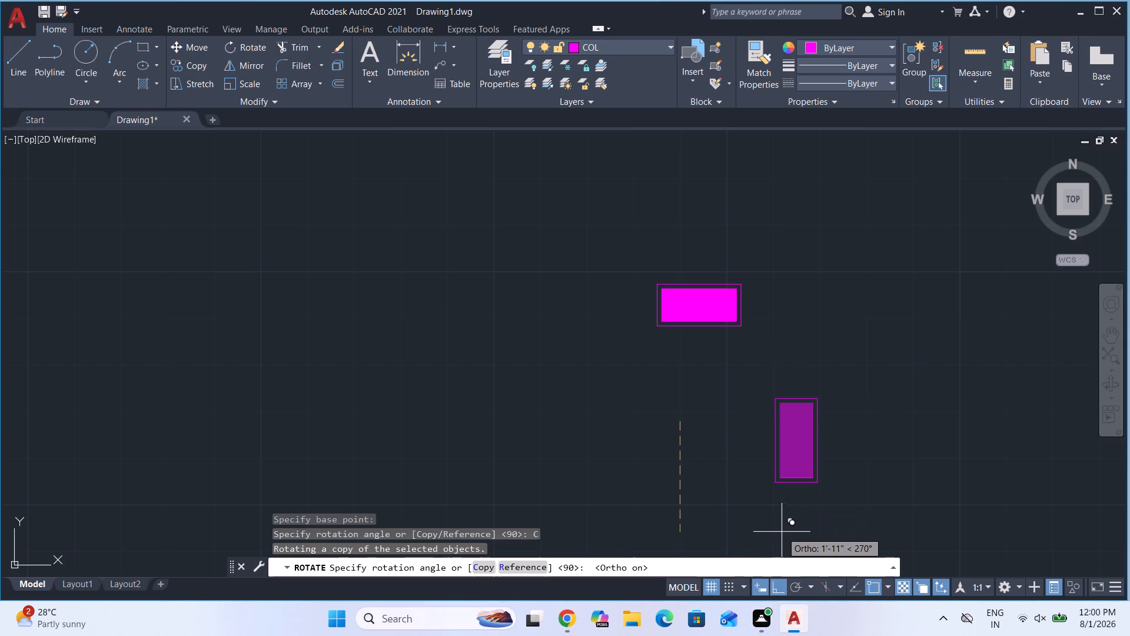
{"action": "left_click", "coordinate": [782, 534]}
{"action": "key", "text": "Escape"}
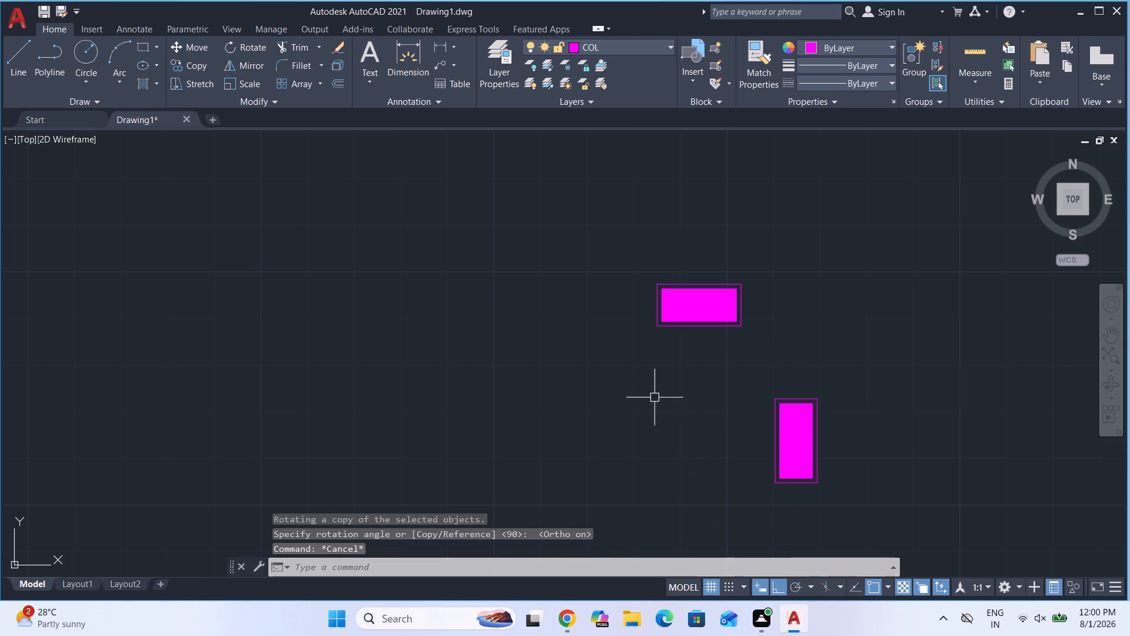
Copy the upright column by its upper-right corner to the plan's outer corner at the 11'0"X11'9" C.BED.
{"action": "scroll", "coordinate": [649, 379], "scroll_direction": "down", "scroll_amount": 3}
{"action": "scroll", "coordinate": [694, 339], "scroll_direction": "down", "scroll_amount": 1}
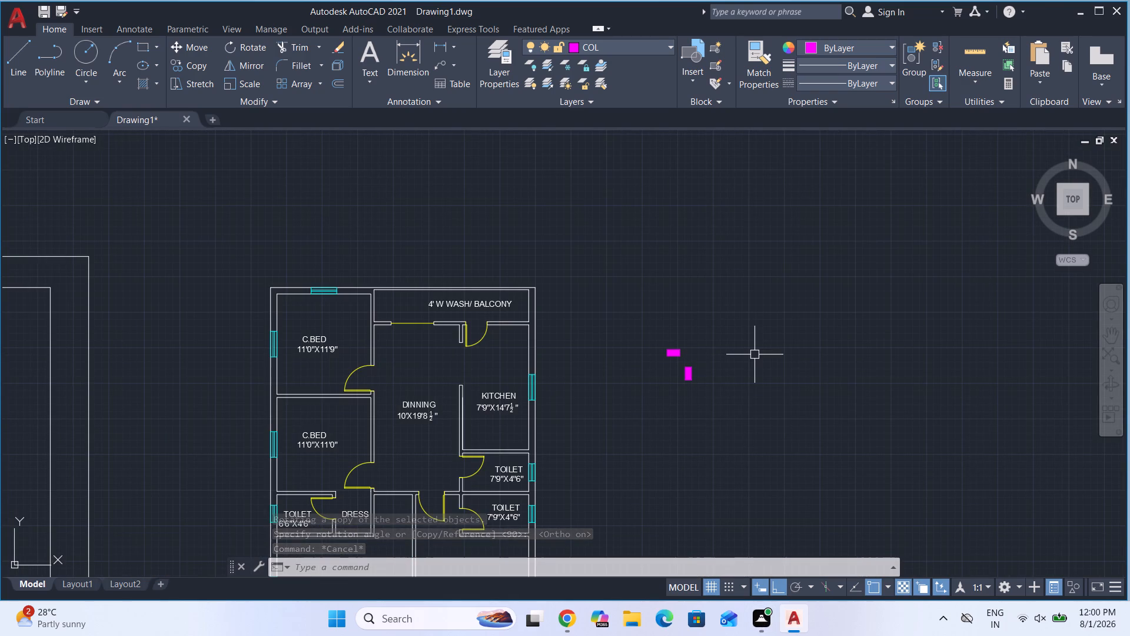
{"action": "scroll", "coordinate": [678, 379], "scroll_direction": "up", "scroll_amount": 2}
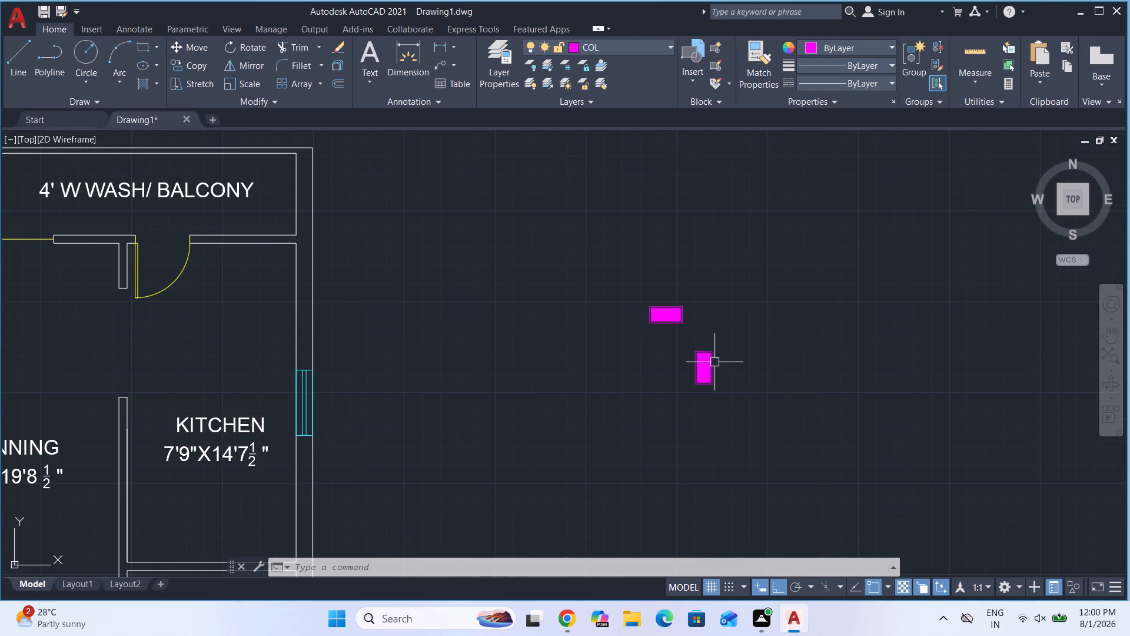
{"action": "left_click", "coordinate": [707, 372]}
{"action": "key", "text": "c"}
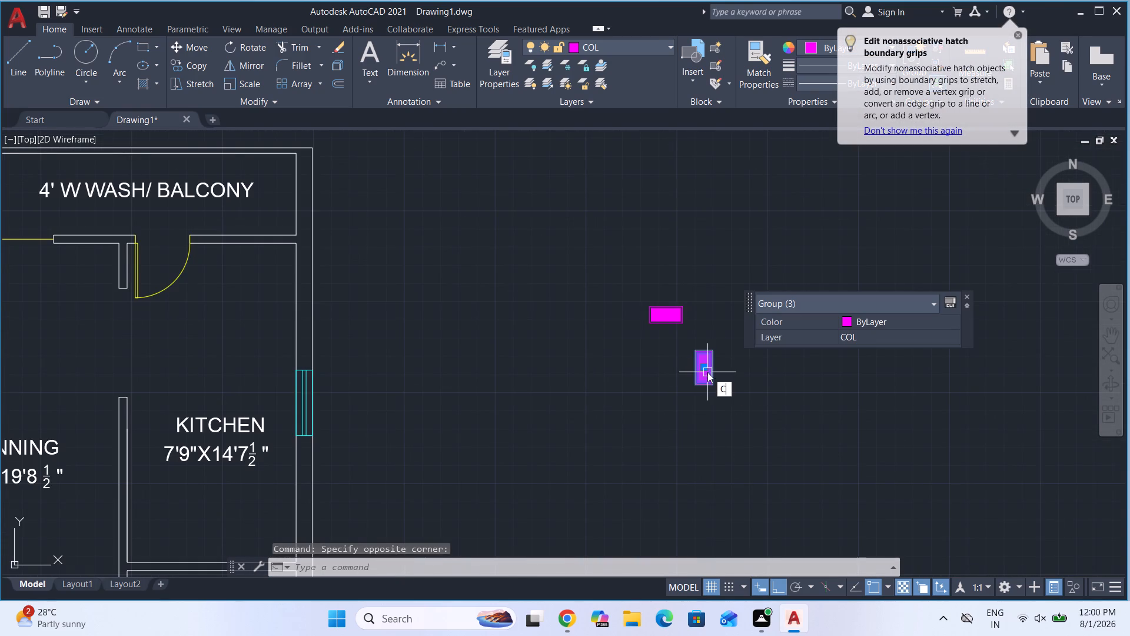
{"action": "key", "text": "o"}
{"action": "key", "text": "Return"}
{"action": "scroll", "coordinate": [707, 351], "scroll_direction": "up", "scroll_amount": 5}
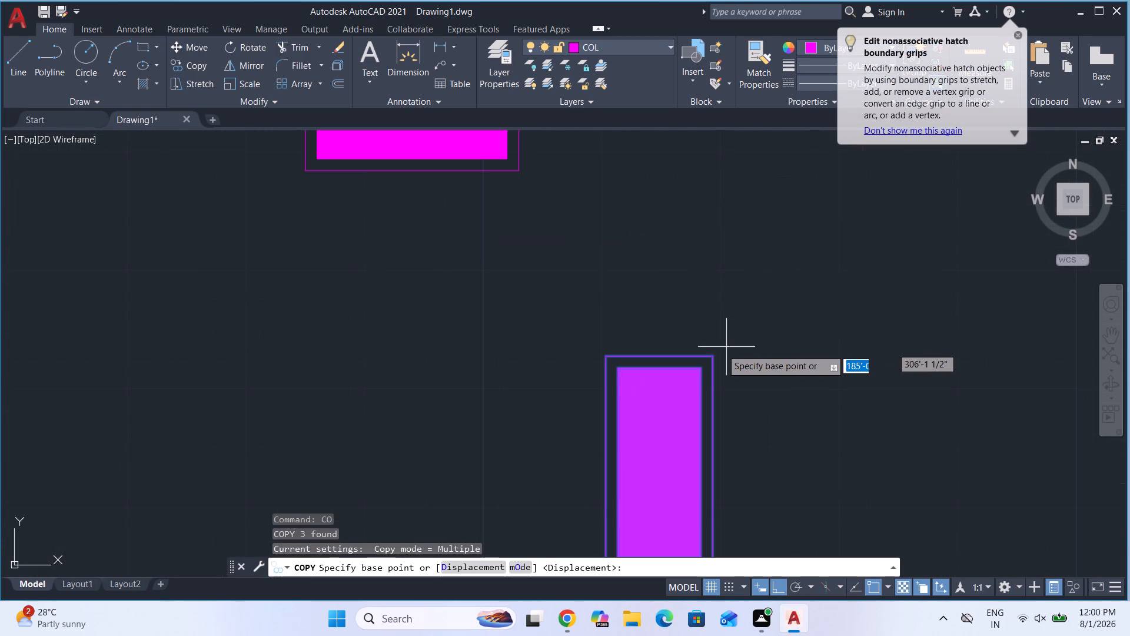
{"action": "left_click", "coordinate": [714, 356]}
{"action": "scroll", "coordinate": [844, 307], "scroll_direction": "down", "scroll_amount": 8}
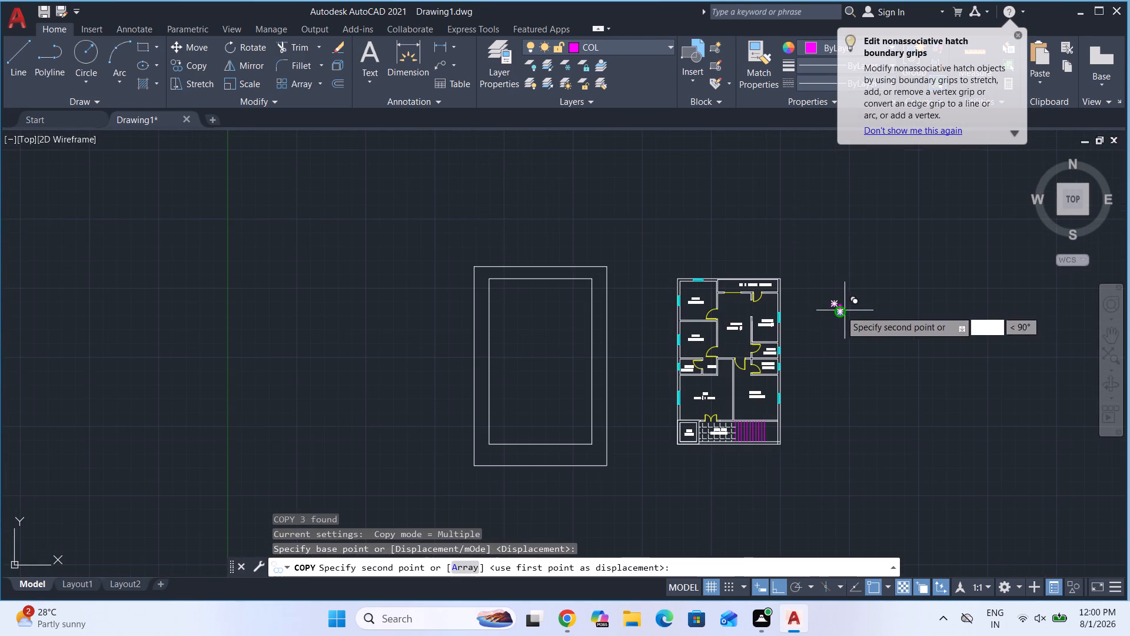
{"action": "scroll", "coordinate": [679, 283], "scroll_direction": "up", "scroll_amount": 8}
{"action": "scroll", "coordinate": [700, 326], "scroll_direction": "down", "scroll_amount": 2}
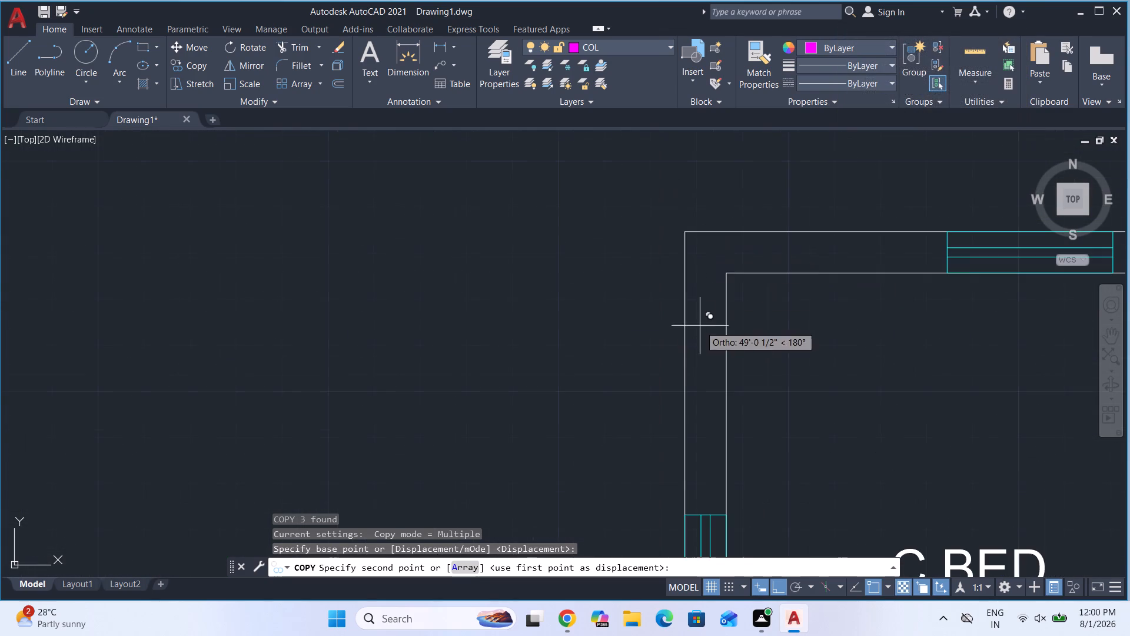
{"action": "left_click", "coordinate": [727, 233]}
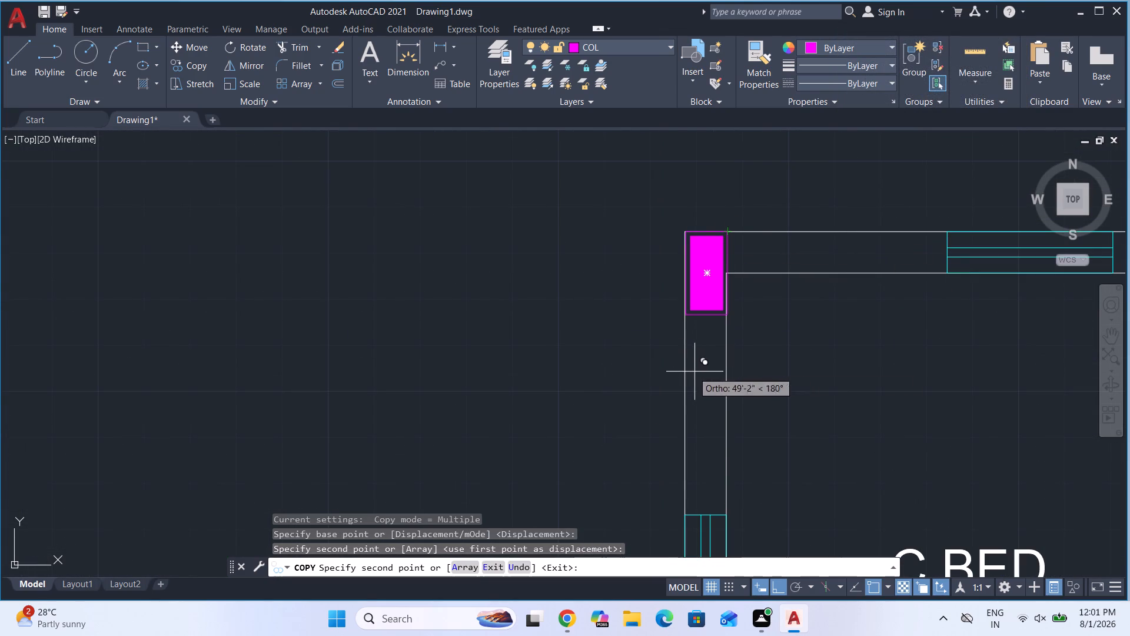
Place another copy of the upright column at the outer wall corner beside the wash/balcony and end the copying.
{"action": "scroll", "coordinate": [560, 326], "scroll_direction": "down", "scroll_amount": 2}
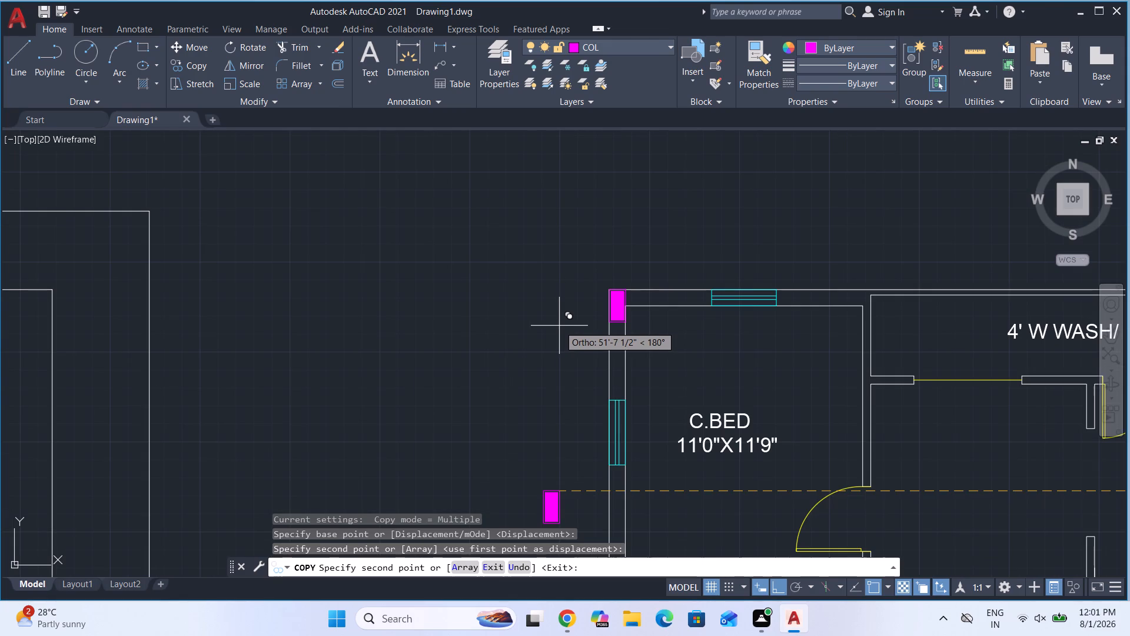
{"action": "scroll", "coordinate": [616, 323], "scroll_direction": "down", "scroll_amount": 3}
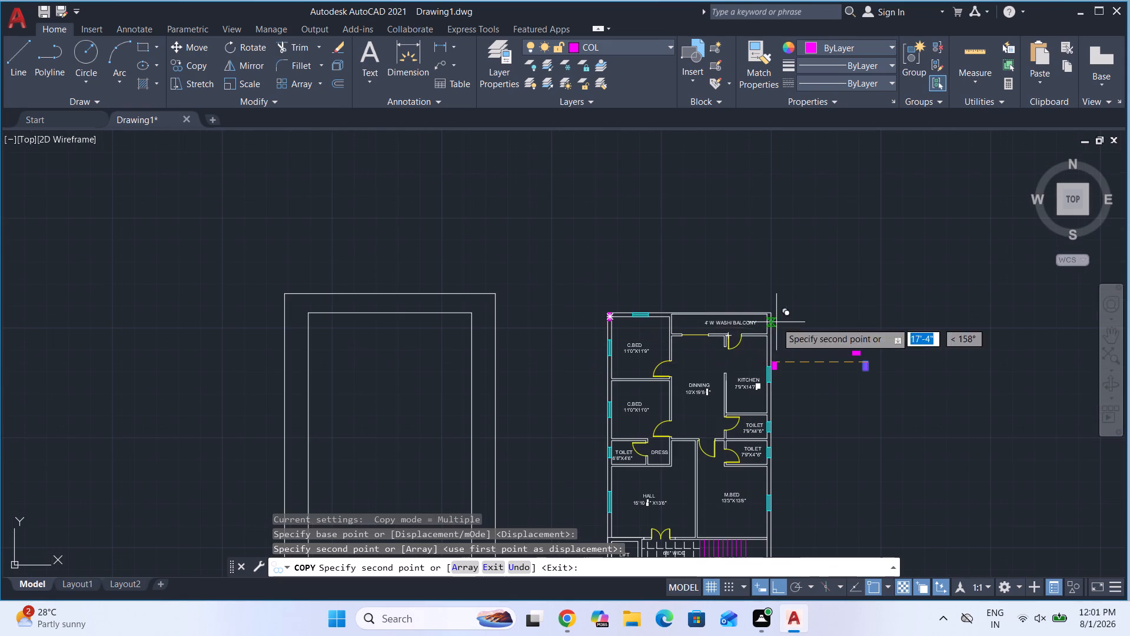
{"action": "scroll", "coordinate": [776, 321], "scroll_direction": "up", "scroll_amount": 5}
{"action": "left_click", "coordinate": [736, 251]}
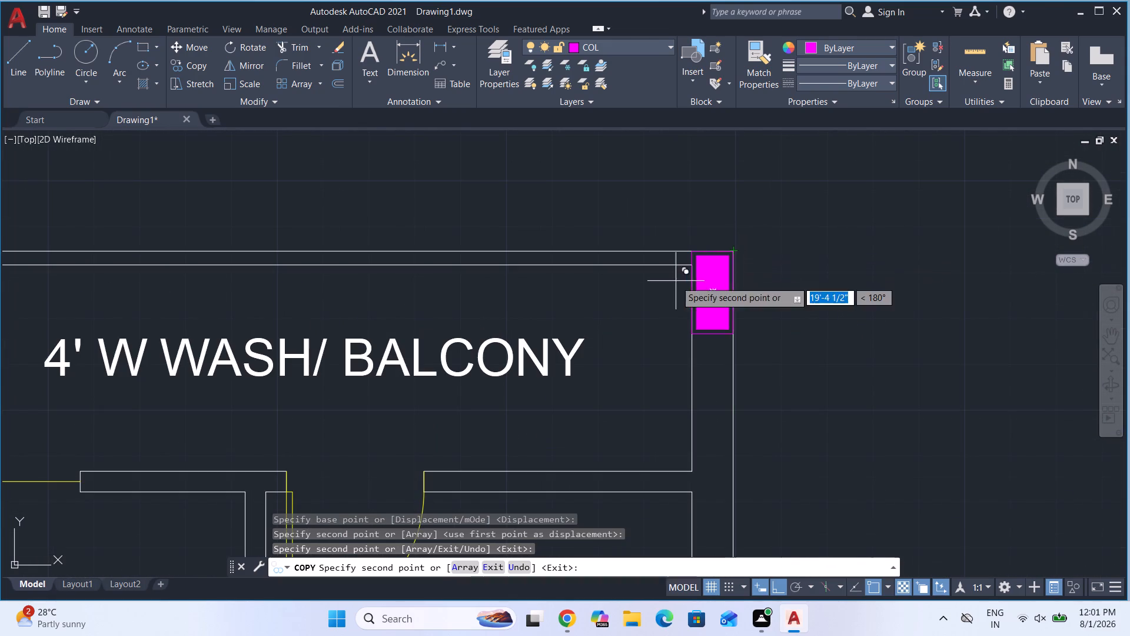
{"action": "scroll", "coordinate": [676, 281], "scroll_direction": "down", "scroll_amount": 5}
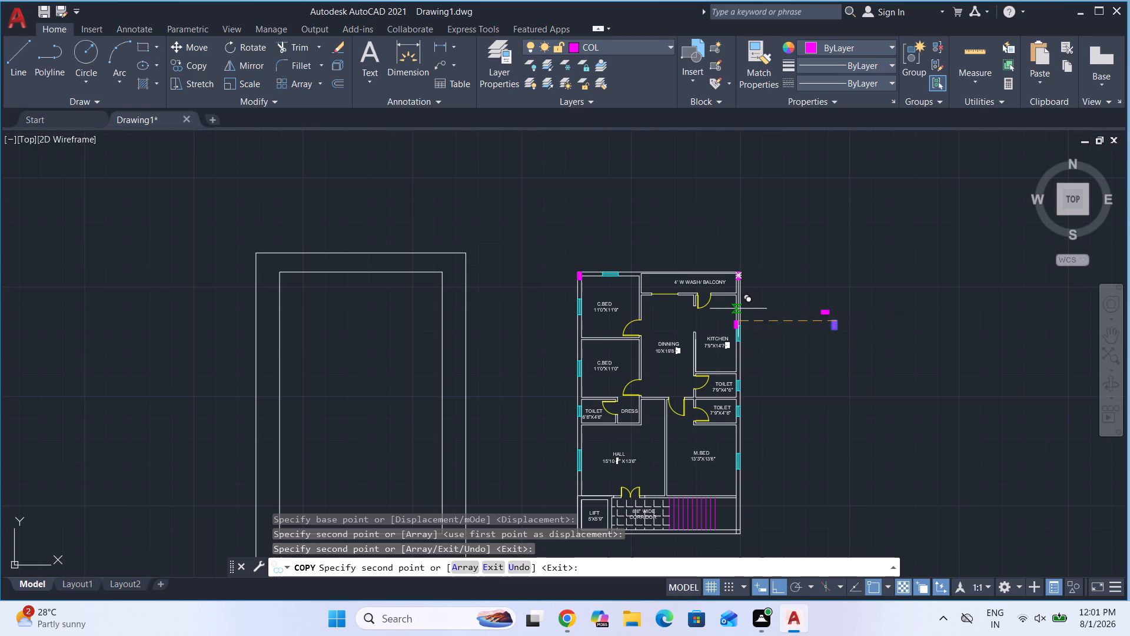
{"action": "key", "text": "Escape"}
Copy the horizontal column by its upper-right corner to the top outer wall, where the C.BED and wash/balcony meet.
{"action": "scroll", "coordinate": [678, 322], "scroll_direction": "down", "scroll_amount": 1}
{"action": "scroll", "coordinate": [783, 317], "scroll_direction": "up", "scroll_amount": 5}
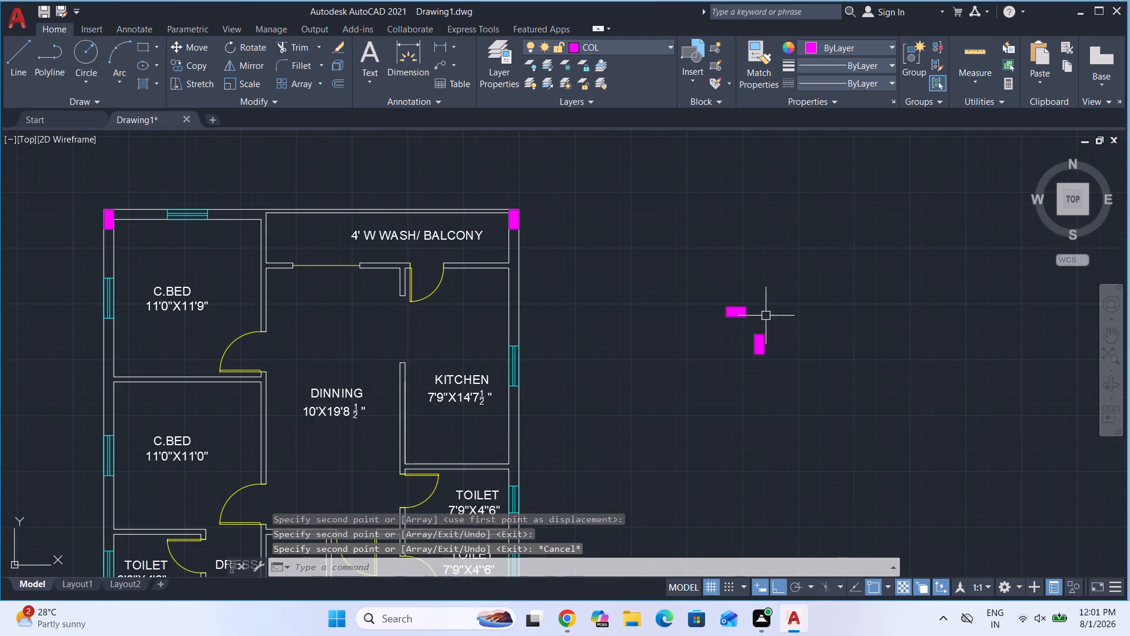
{"action": "scroll", "coordinate": [761, 313], "scroll_direction": "up", "scroll_amount": 1}
{"action": "left_click", "coordinate": [725, 309]}
{"action": "type", "text": "CO"}
{"action": "key", "text": "Return"}
{"action": "scroll", "coordinate": [725, 299], "scroll_direction": "up", "scroll_amount": 2}
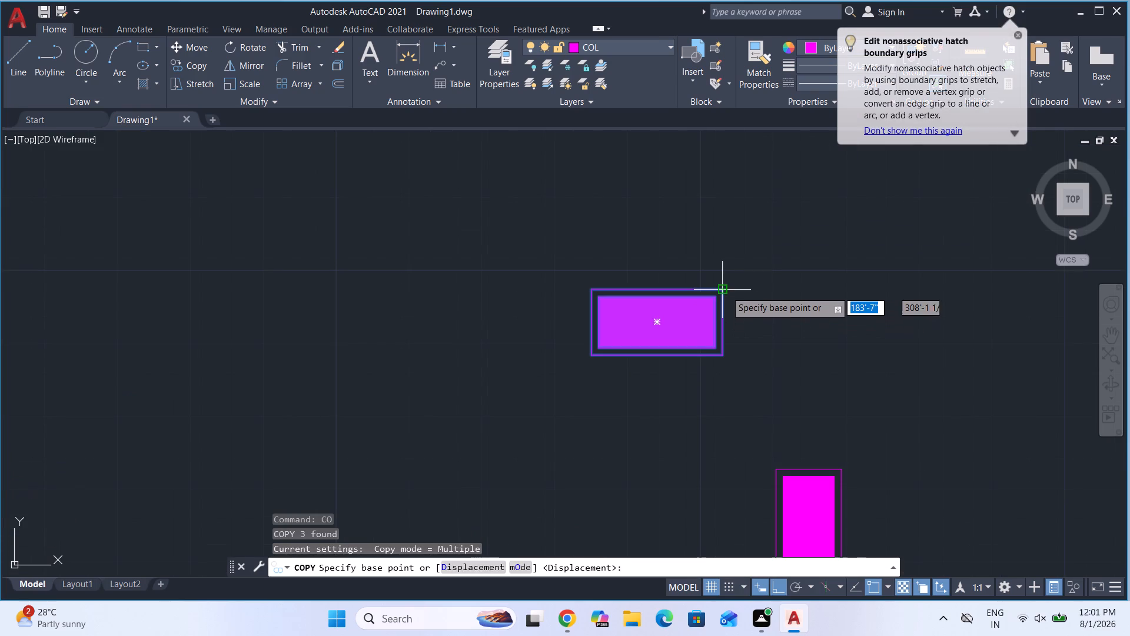
{"action": "left_click", "coordinate": [725, 291]}
{"action": "scroll", "coordinate": [873, 314], "scroll_direction": "down", "scroll_amount": 6}
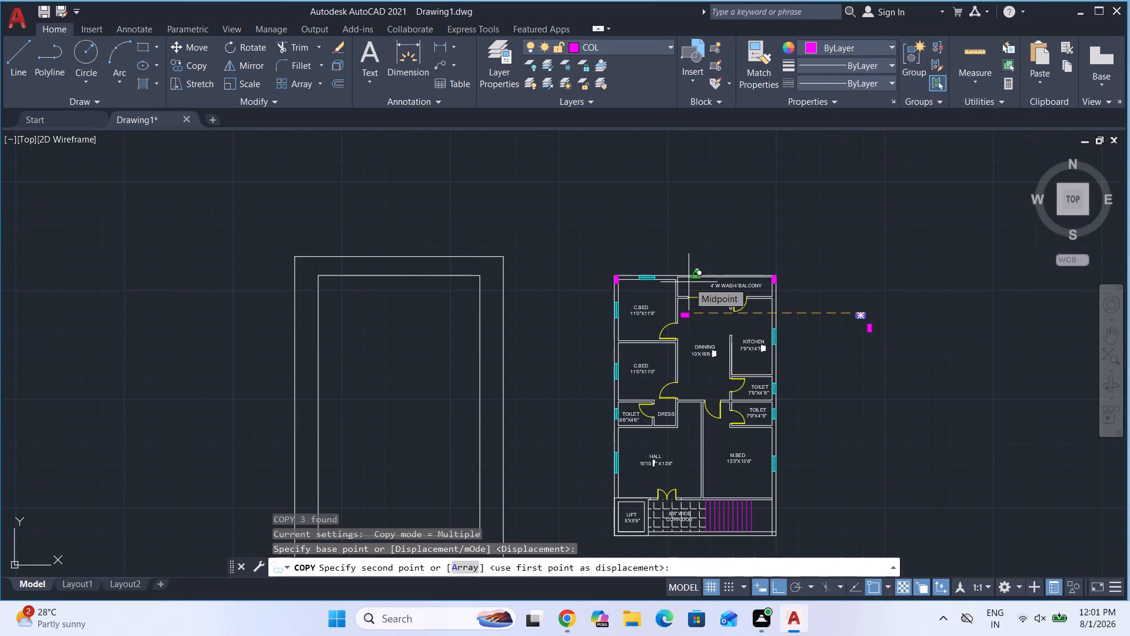
{"action": "scroll", "coordinate": [682, 279], "scroll_direction": "up", "scroll_amount": 6}
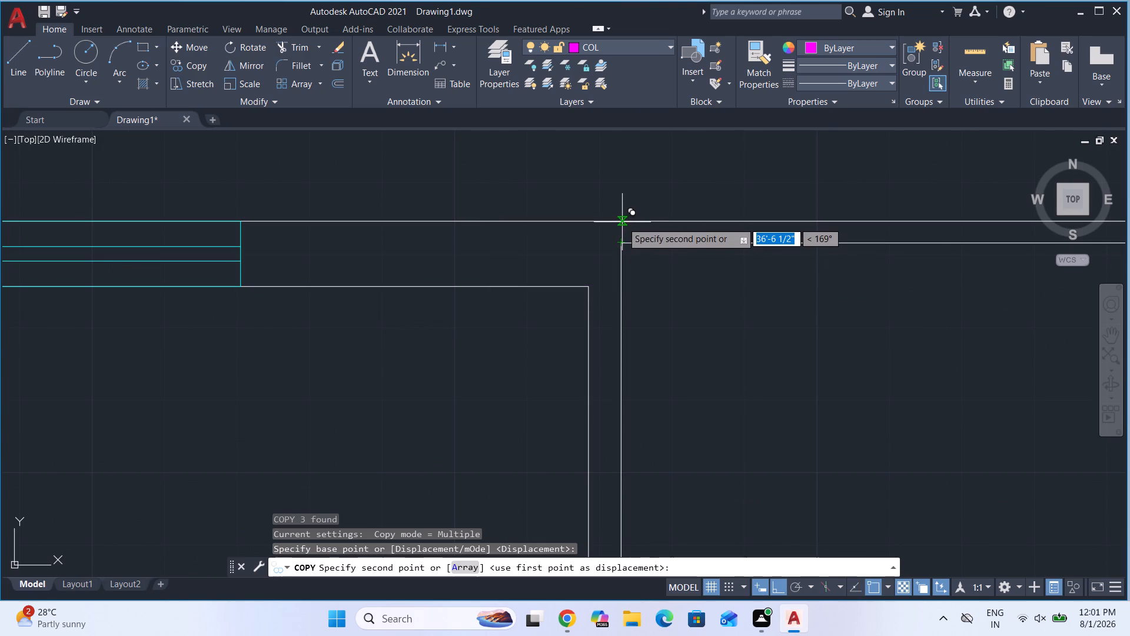
{"action": "left_click", "coordinate": [622, 222]}
{"action": "scroll", "coordinate": [598, 297], "scroll_direction": "down", "scroll_amount": 5}
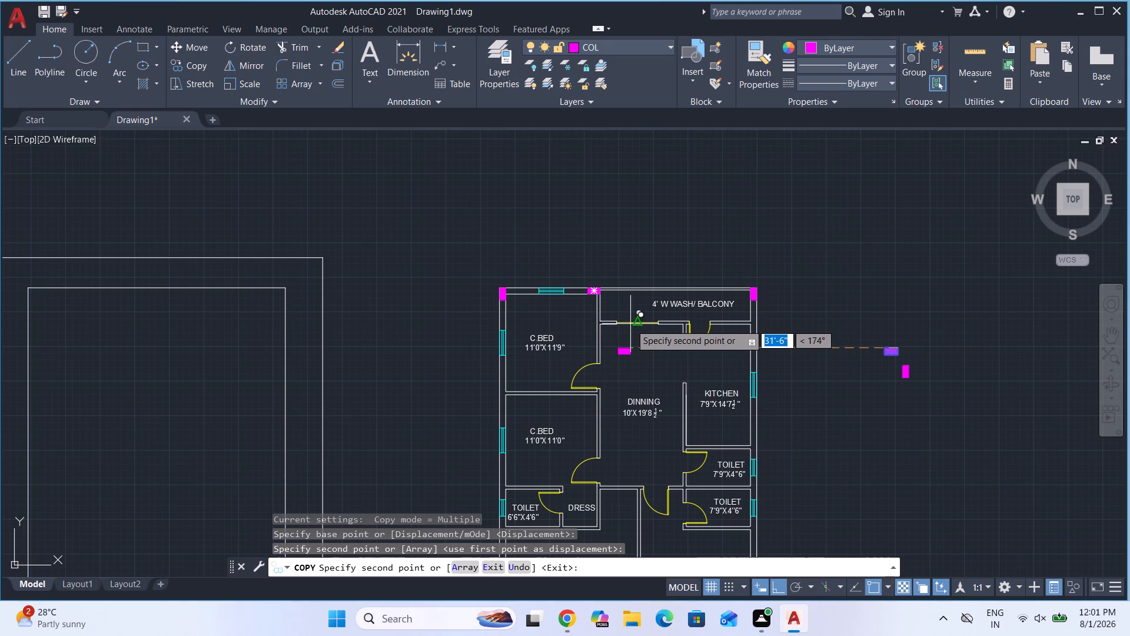
{"action": "key", "text": "Escape"}
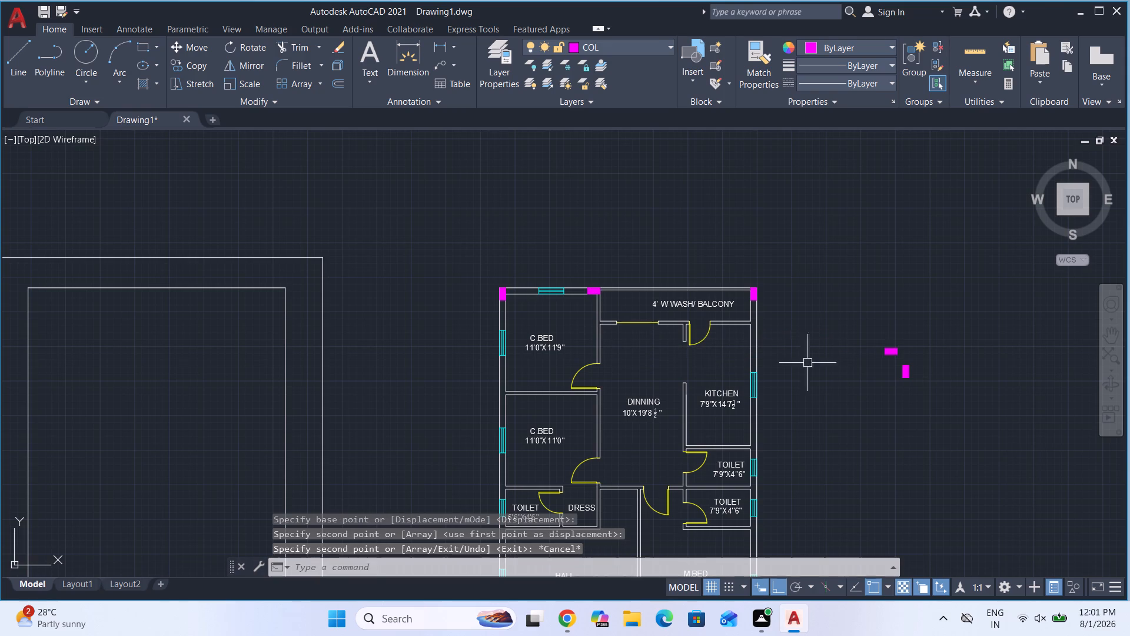
Copy the upright column into the outer side wall, where the partition between the two C.BED rooms joins it.
{"action": "scroll", "coordinate": [915, 367], "scroll_direction": "up", "scroll_amount": 4}
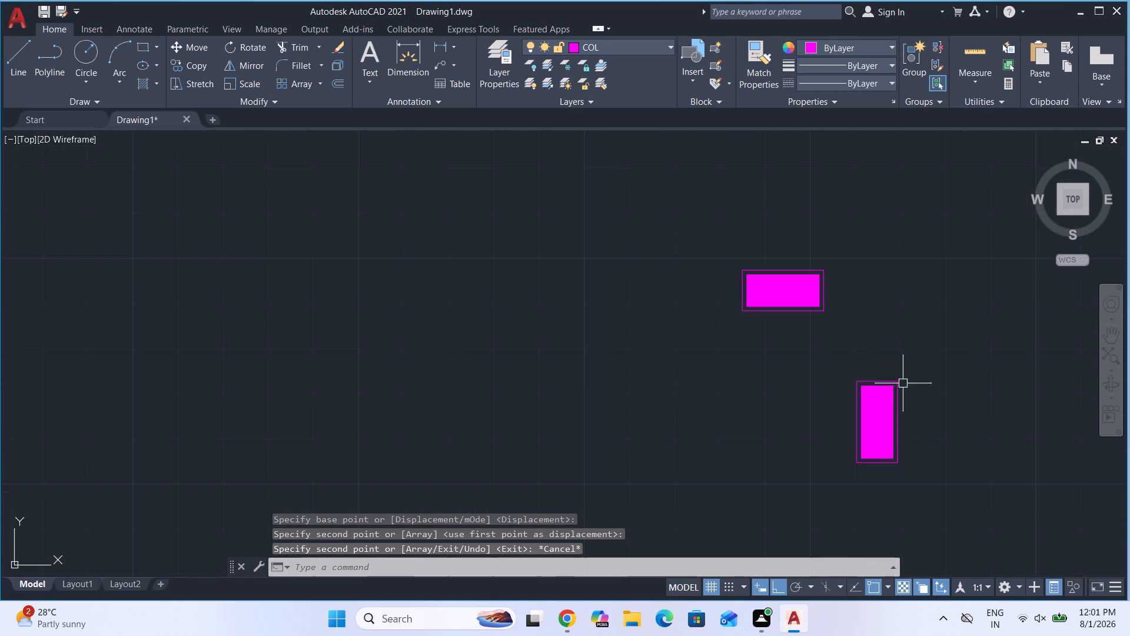
{"action": "left_click", "coordinate": [898, 395]}
{"action": "key", "text": "c"}
{"action": "key", "text": "o"}
{"action": "key", "text": "Return"}
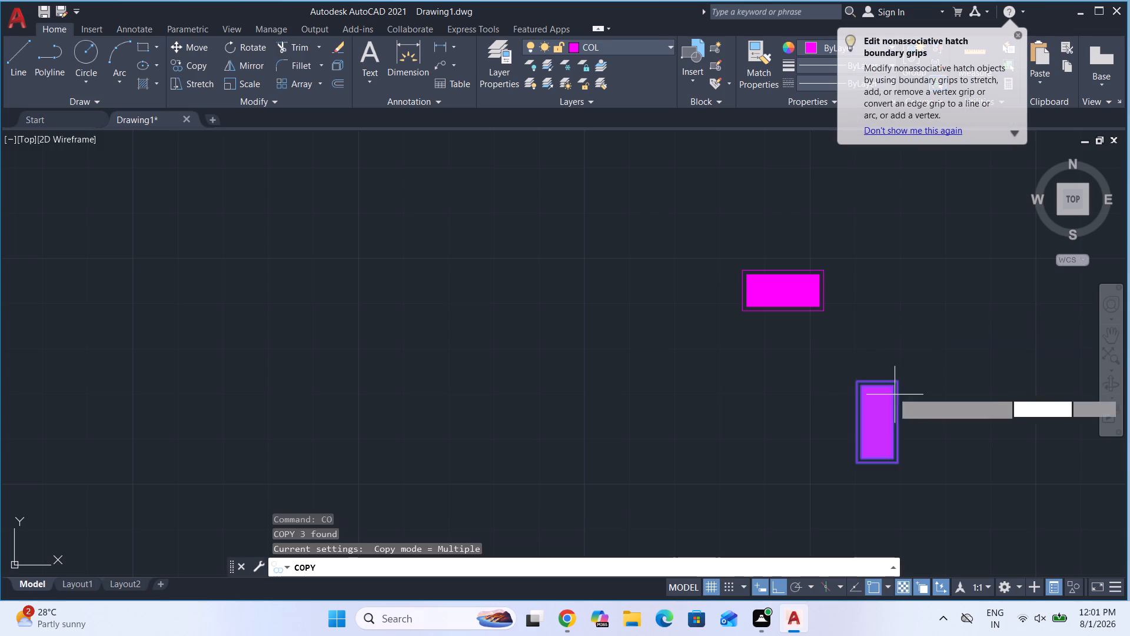
{"action": "scroll", "coordinate": [892, 383], "scroll_direction": "up", "scroll_amount": 3}
{"action": "left_click", "coordinate": [916, 376]}
{"action": "scroll", "coordinate": [945, 317], "scroll_direction": "down", "scroll_amount": 1}
{"action": "scroll", "coordinate": [945, 317], "scroll_direction": "up", "scroll_amount": 1}
{"action": "scroll", "coordinate": [945, 317], "scroll_direction": "down", "scroll_amount": 7}
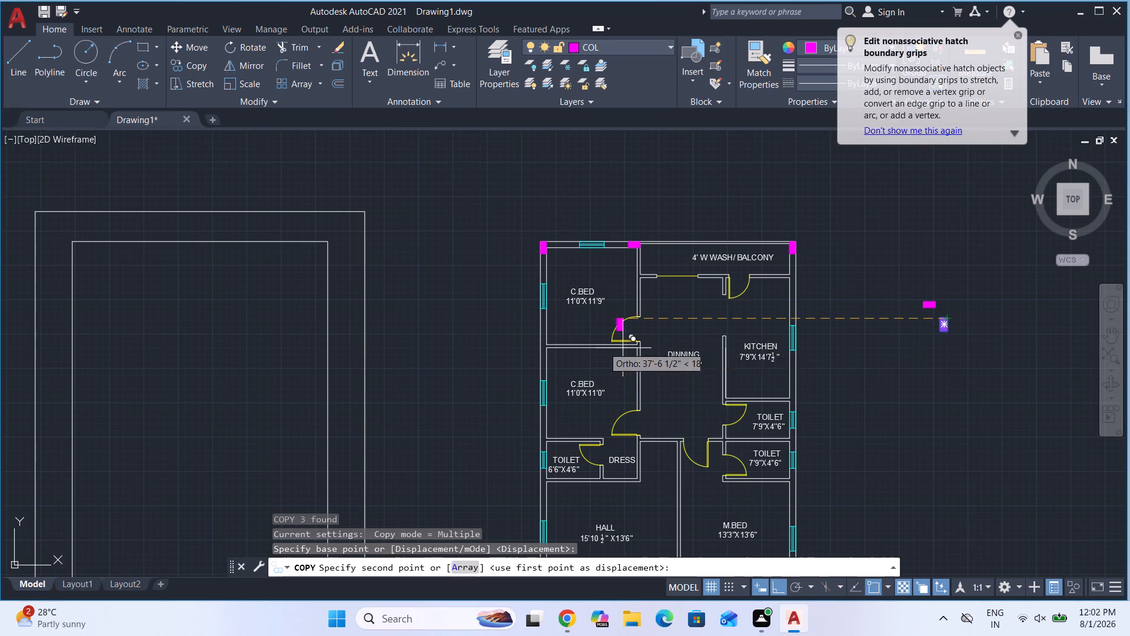
{"action": "scroll", "coordinate": [549, 340], "scroll_direction": "up", "scroll_amount": 4}
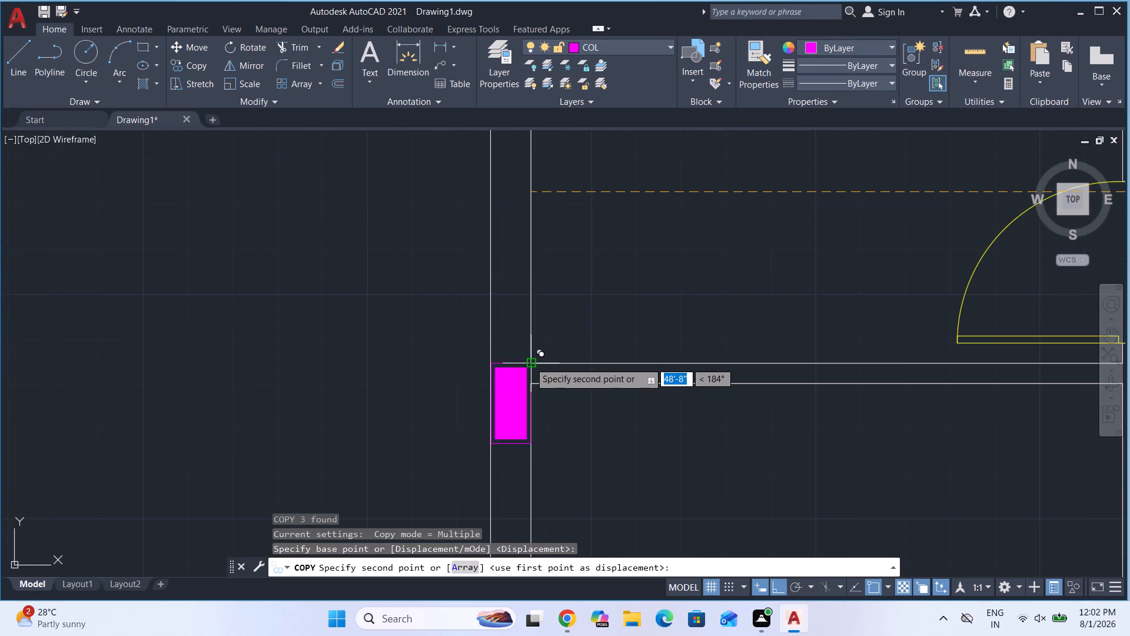
{"action": "left_click", "coordinate": [530, 362]}
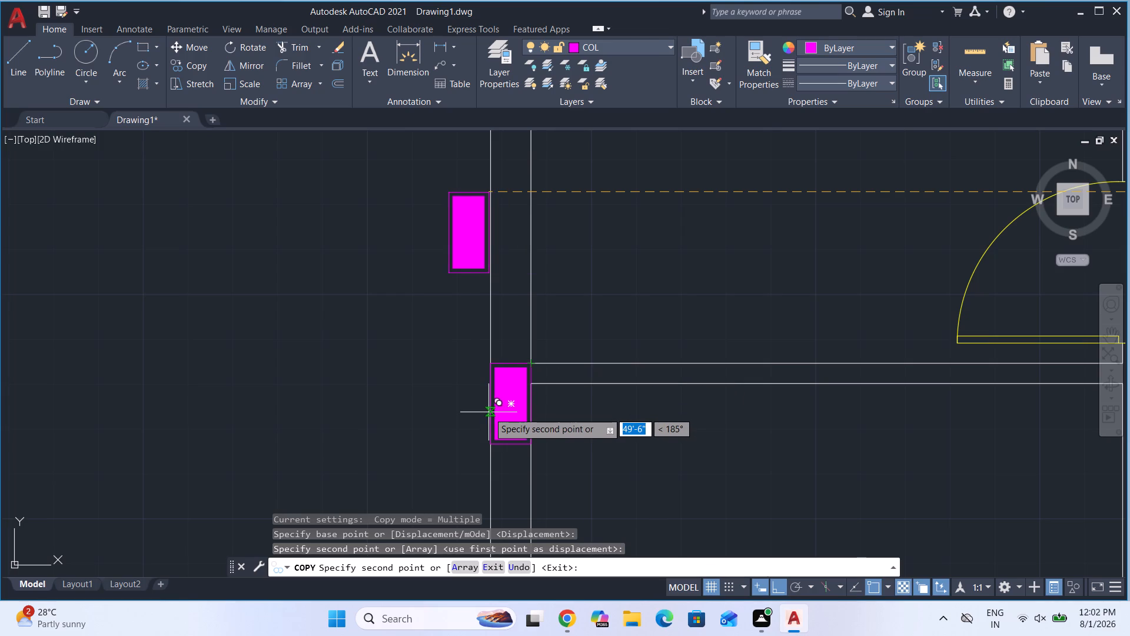
Place another upright column copy at the dining-side end of the partition between the two C.BED rooms, and end the copying.
{"action": "scroll", "coordinate": [450, 396], "scroll_direction": "down", "scroll_amount": 2}
{"action": "scroll", "coordinate": [700, 375], "scroll_direction": "up", "scroll_amount": 4}
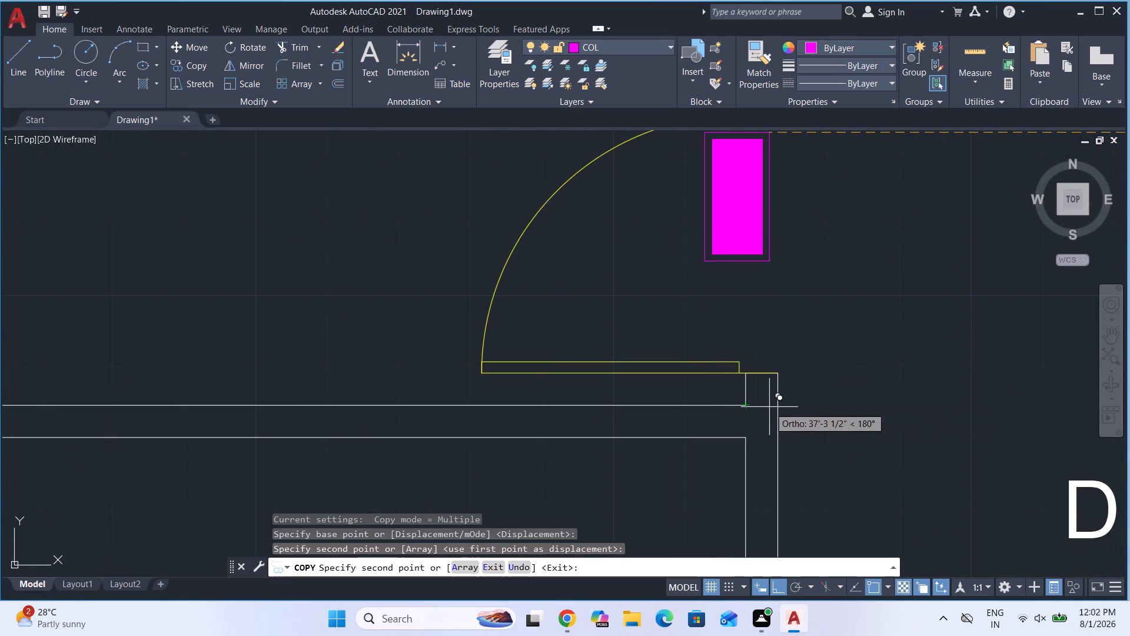
{"action": "left_click", "coordinate": [779, 405]}
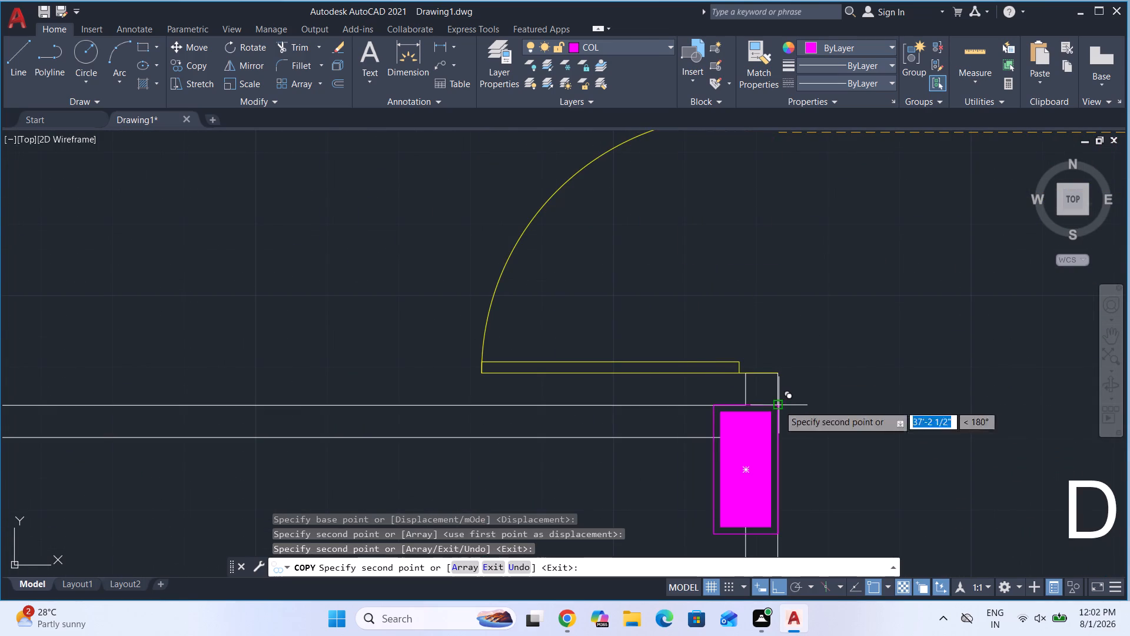
{"action": "scroll", "coordinate": [637, 410], "scroll_direction": "down", "scroll_amount": 5}
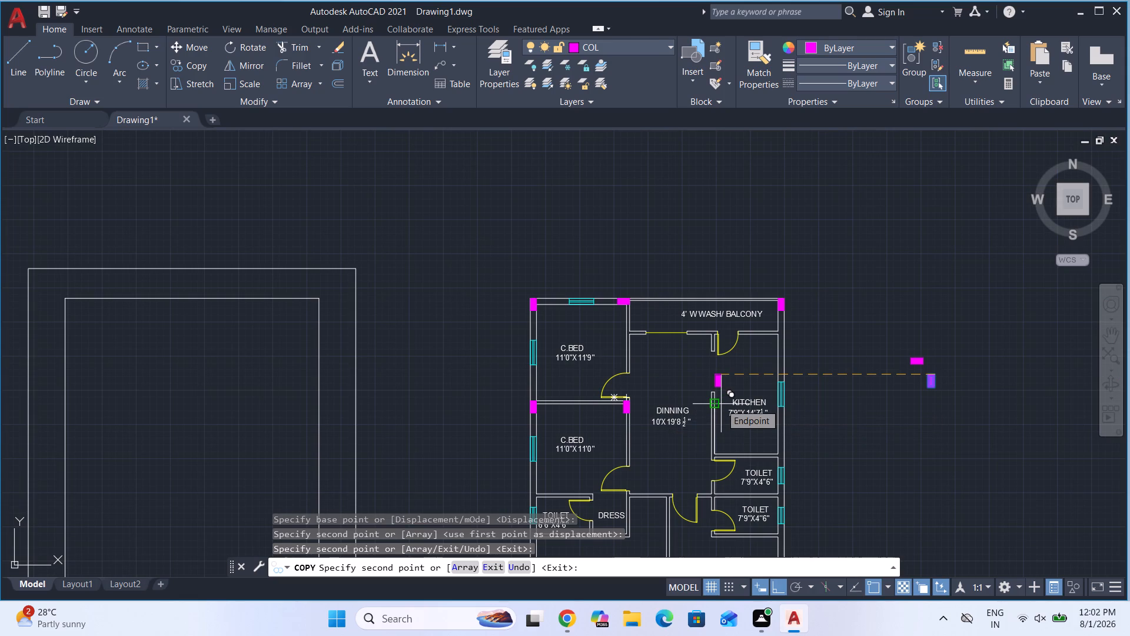
{"action": "scroll", "coordinate": [651, 405], "scroll_direction": "up", "scroll_amount": 3}
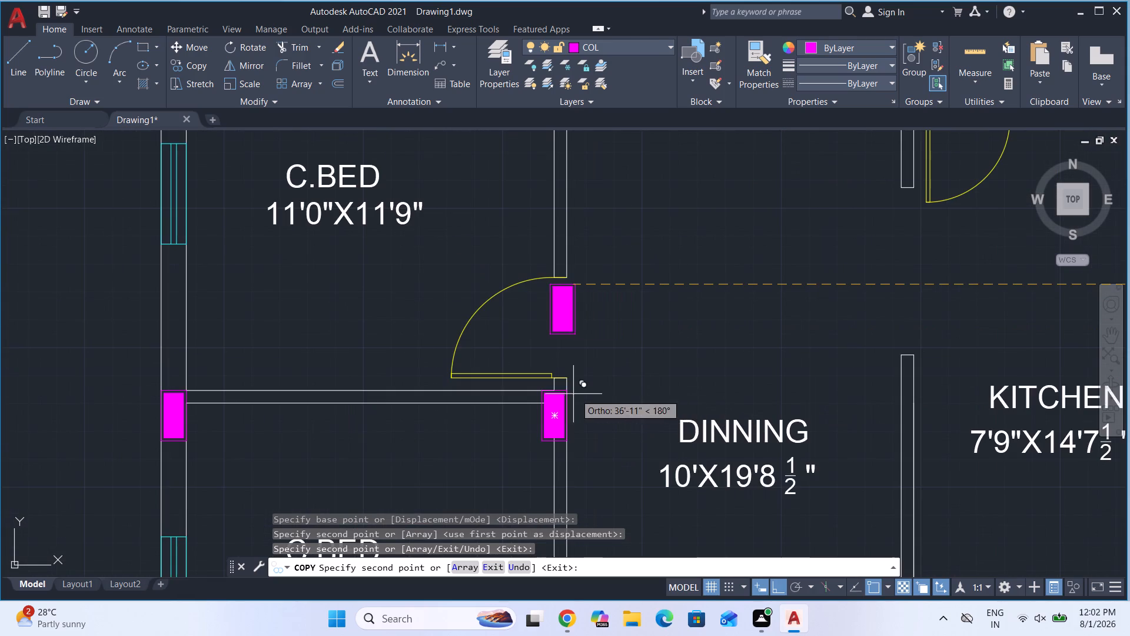
{"action": "scroll", "coordinate": [748, 400], "scroll_direction": "down", "scroll_amount": 2}
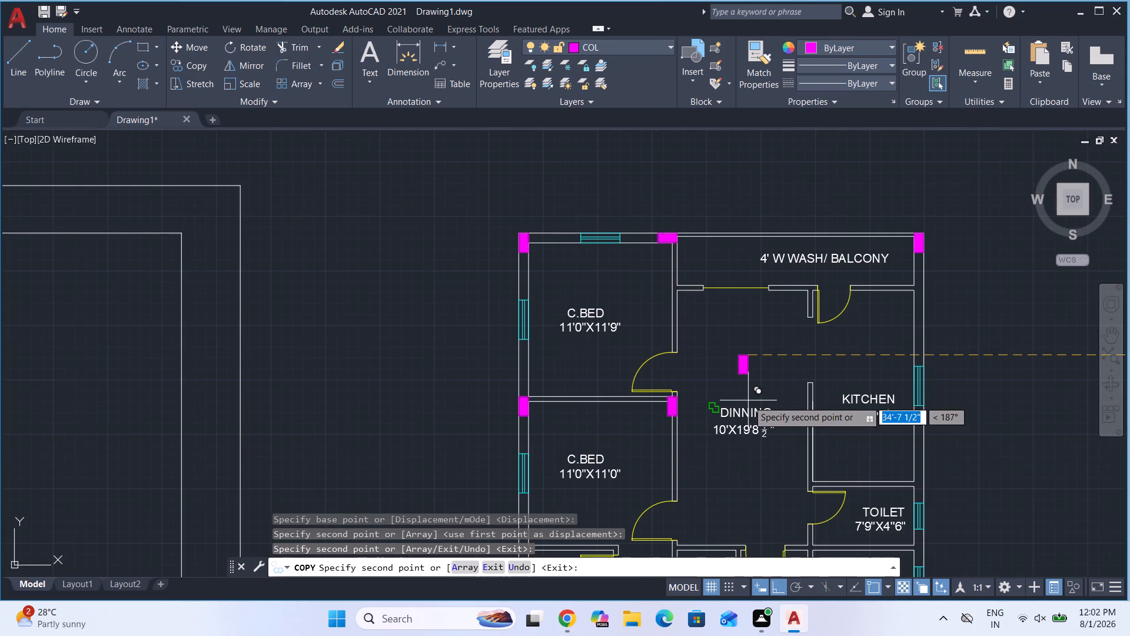
{"action": "left_click", "coordinate": [1115, 588]}
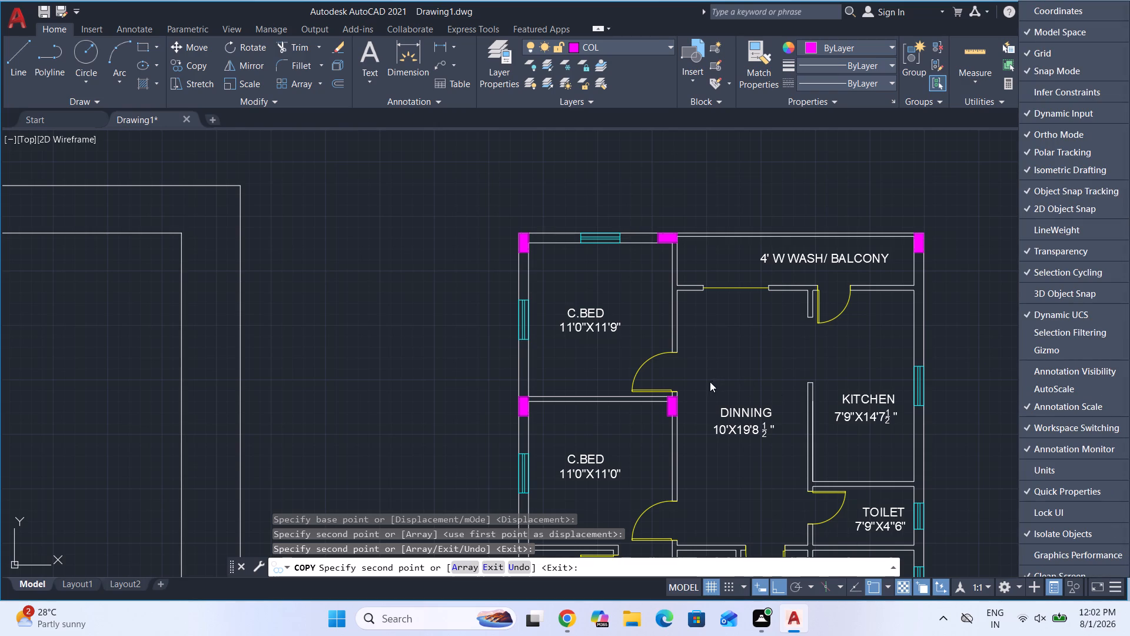
{"action": "key", "text": "Escape"}
{"action": "scroll", "coordinate": [710, 353], "scroll_direction": "down", "scroll_amount": 2}
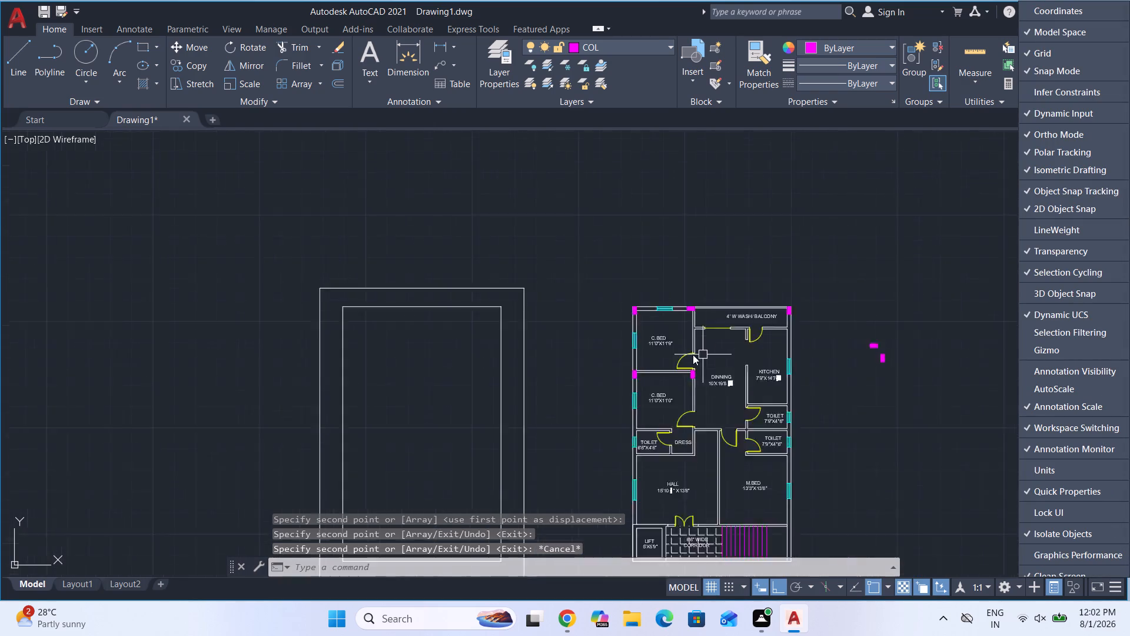
{"action": "left_click", "coordinate": [958, 379]}
Move the kitchen window about 3'-2" up along the outer wall, toward the wash/balcony.
{"action": "scroll", "coordinate": [731, 379], "scroll_direction": "up", "scroll_amount": 3}
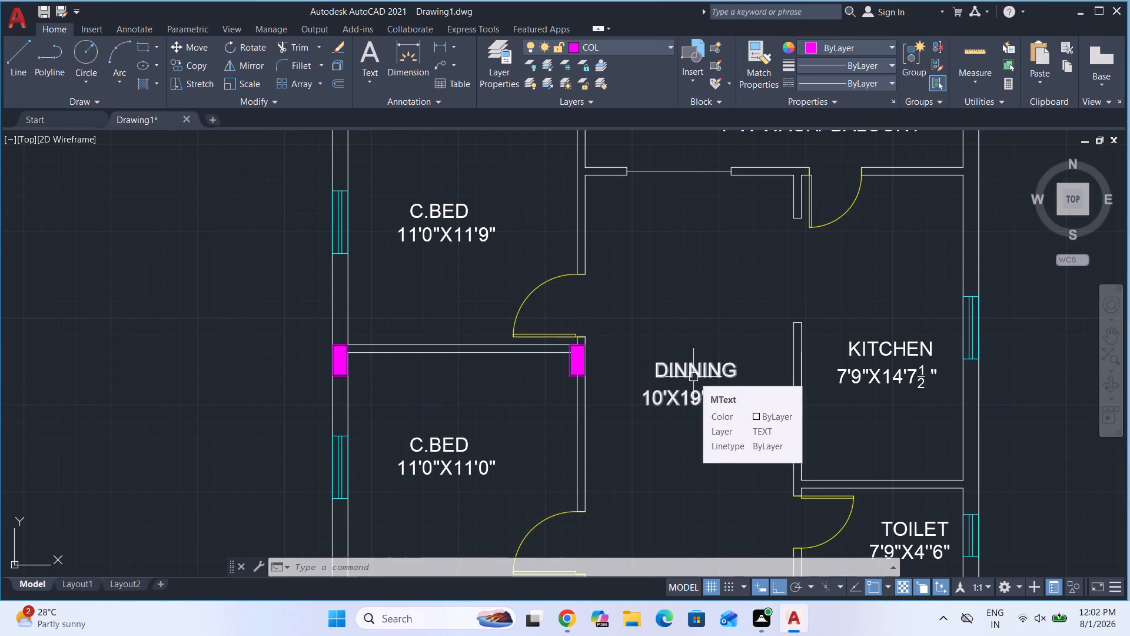
{"action": "left_click", "coordinate": [969, 342]}
{"action": "key", "text": "m"}
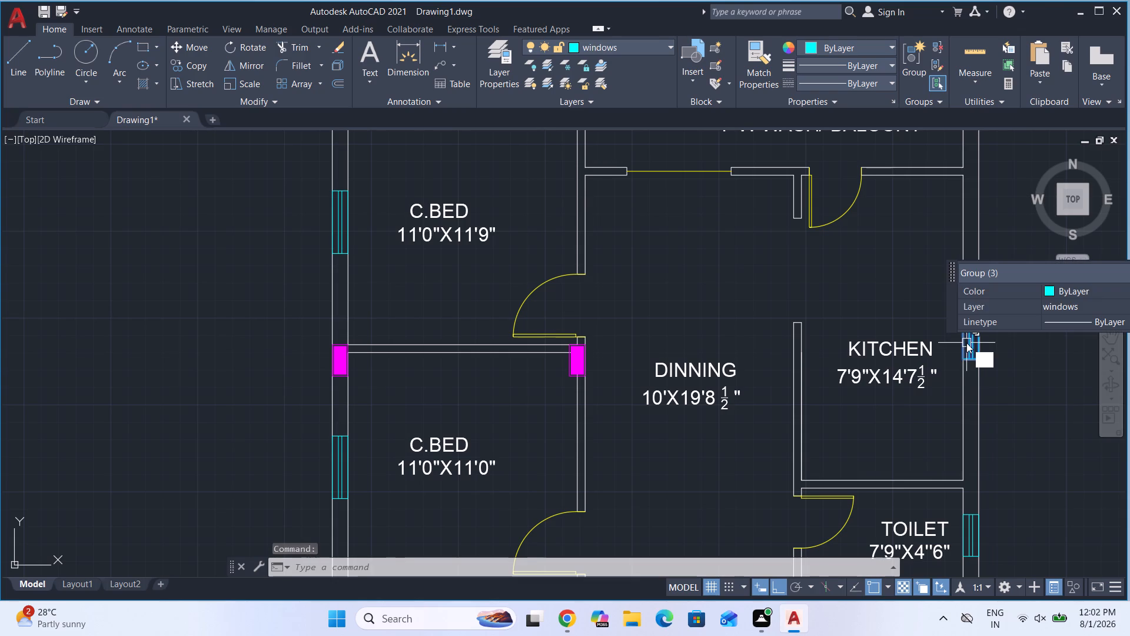
{"action": "key", "text": "Return"}
{"action": "left_click", "coordinate": [975, 330]}
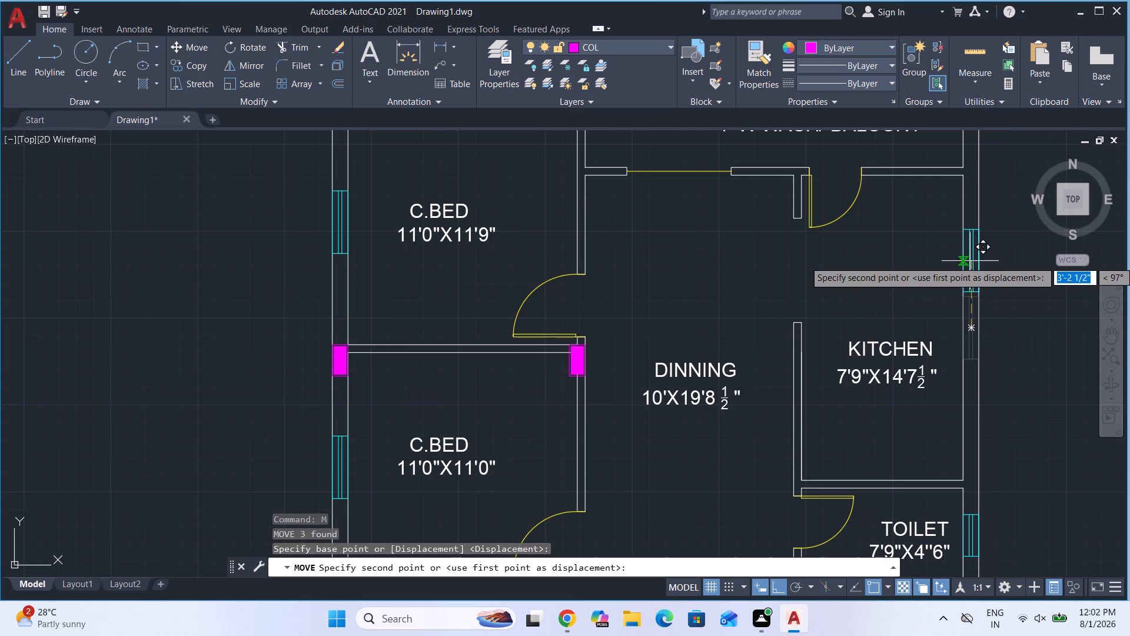
{"action": "left_click", "coordinate": [970, 261]}
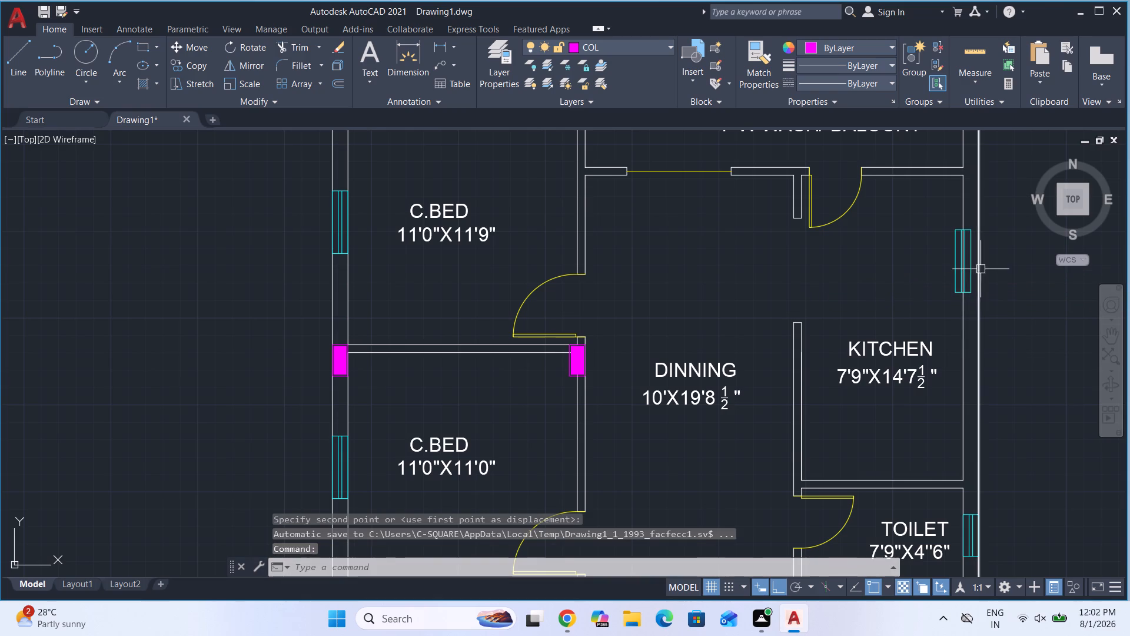
Move the kitchen window horizontally outward so it sits flush within the thickness of the outer wall.
{"action": "scroll", "coordinate": [976, 263], "scroll_direction": "up", "scroll_amount": 2}
{"action": "left_click", "coordinate": [961, 261]}
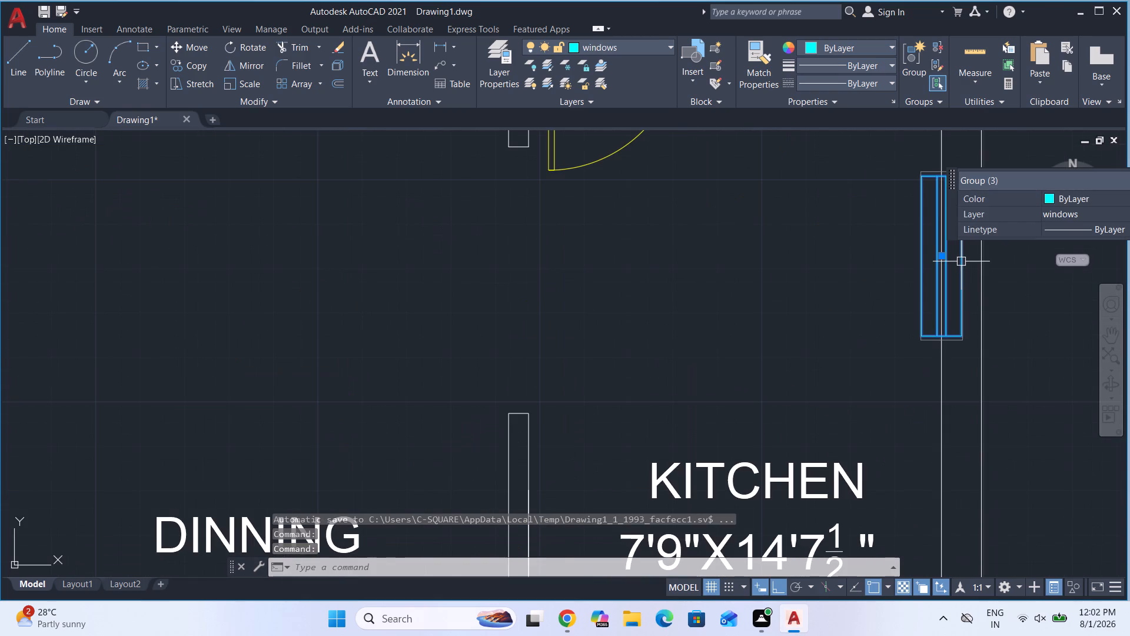
{"action": "key", "text": "m"}
{"action": "key", "text": "Return"}
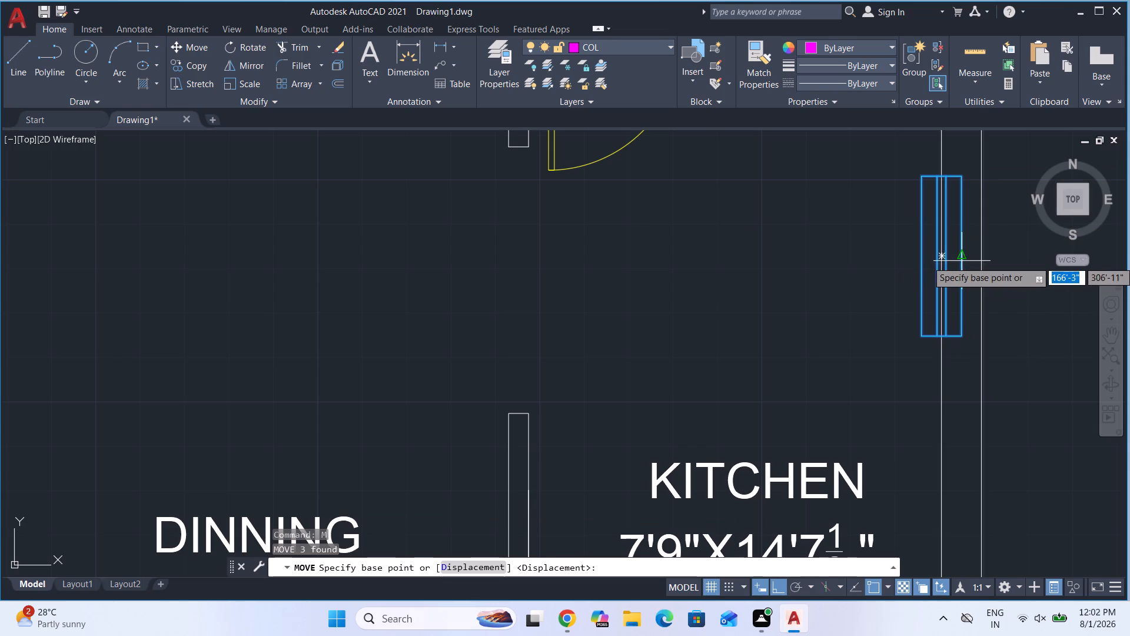
{"action": "left_click", "coordinate": [962, 261]}
{"action": "left_click", "coordinate": [983, 254]}
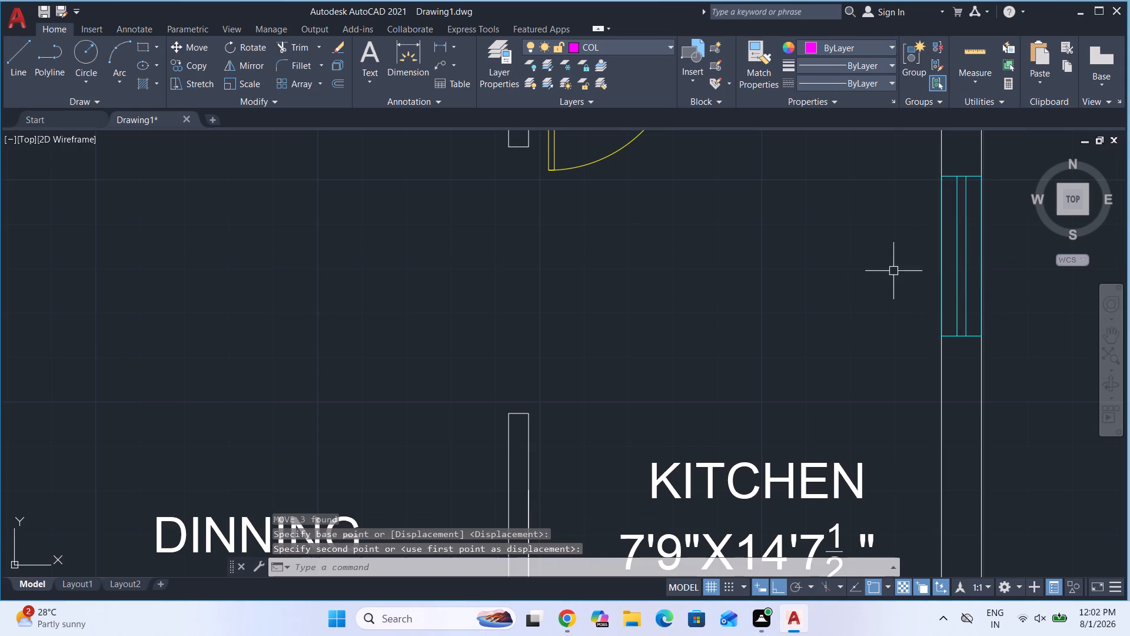
{"action": "key", "text": "Escape"}
{"action": "scroll", "coordinate": [819, 244], "scroll_direction": "down", "scroll_amount": 3}
{"action": "scroll", "coordinate": [632, 315], "scroll_direction": "up", "scroll_amount": 1}
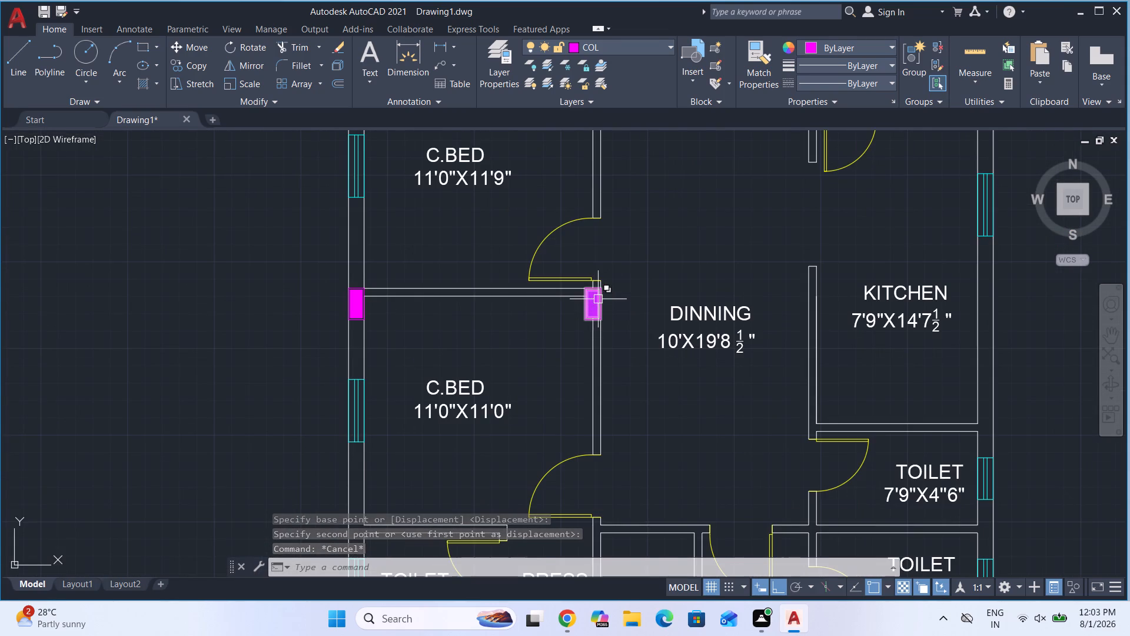
Copy the dining-side upright column between the C.BED rooms straight across to the kitchen's outer wall, using its upper-right corner, and end the copying.
{"action": "scroll", "coordinate": [598, 299], "scroll_direction": "up", "scroll_amount": 1}
{"action": "left_click", "coordinate": [591, 294]}
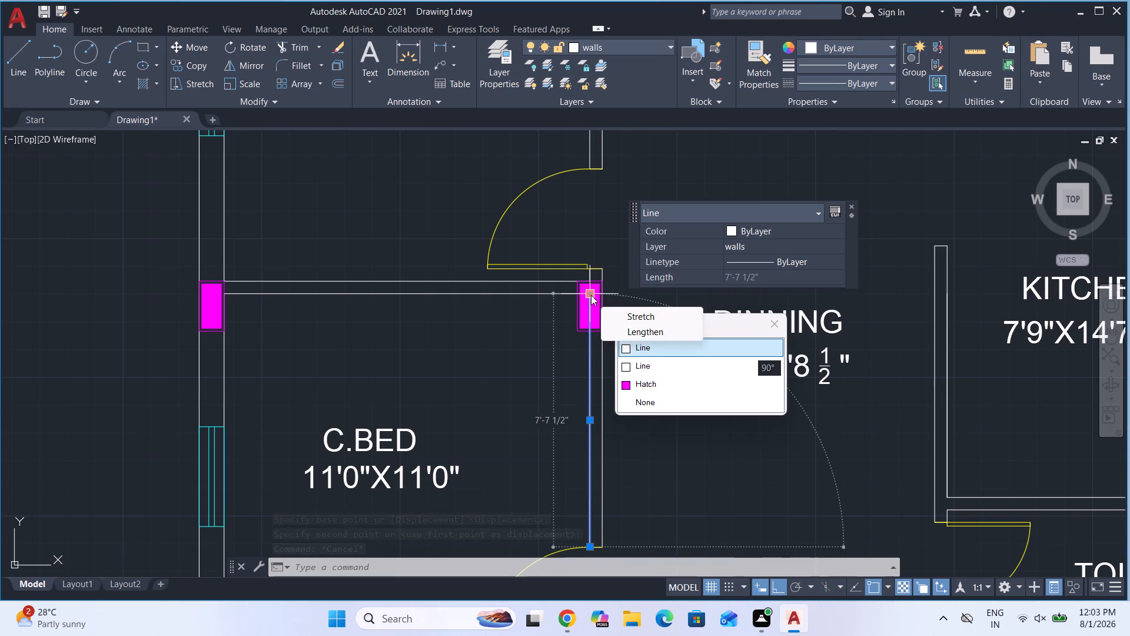
{"action": "key", "text": "Escape"}
{"action": "scroll", "coordinate": [597, 293], "scroll_direction": "up", "scroll_amount": 3}
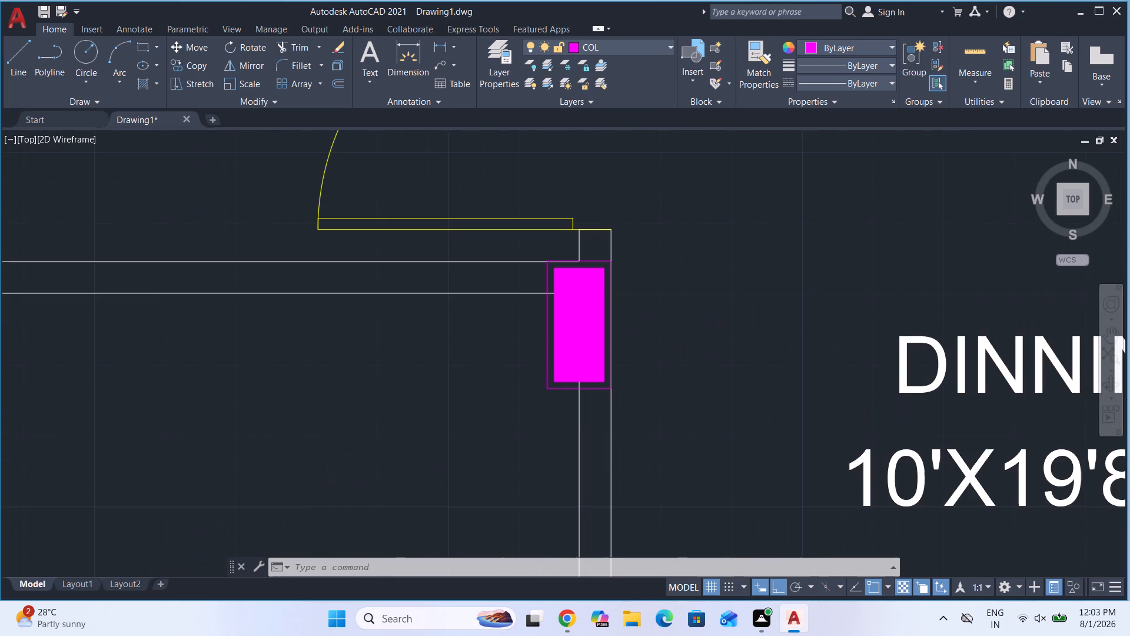
{"action": "left_click", "coordinate": [597, 293]}
{"action": "type", "text": "CO"}
{"action": "key", "text": "Return"}
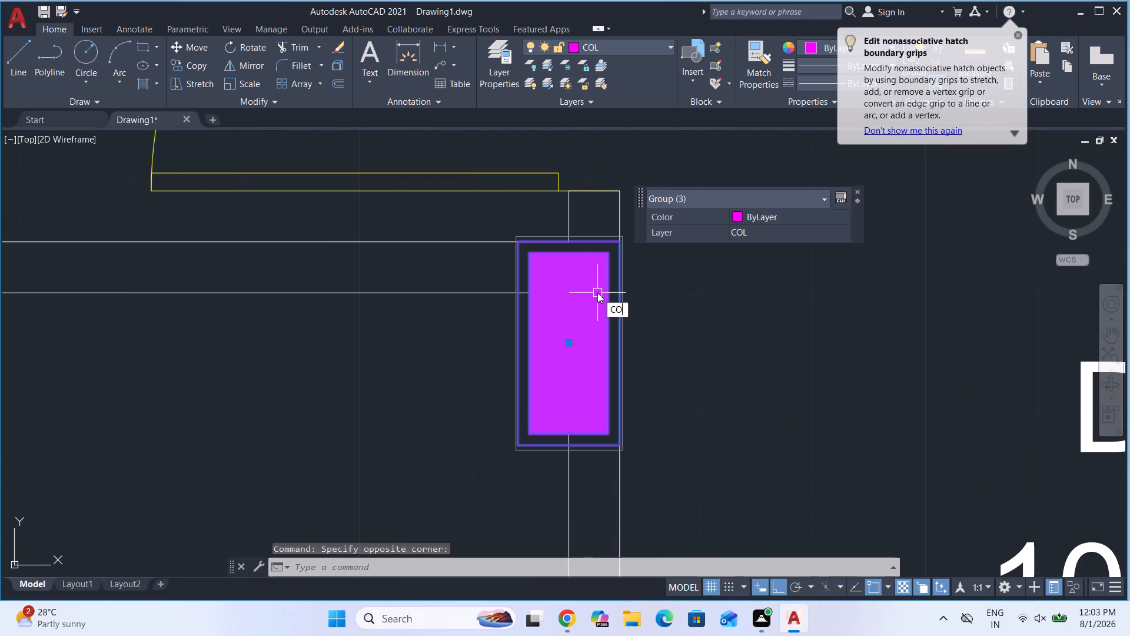
{"action": "scroll", "coordinate": [528, 282], "scroll_direction": "down", "scroll_amount": 4}
{"action": "scroll", "coordinate": [537, 277], "scroll_direction": "up", "scroll_amount": 1}
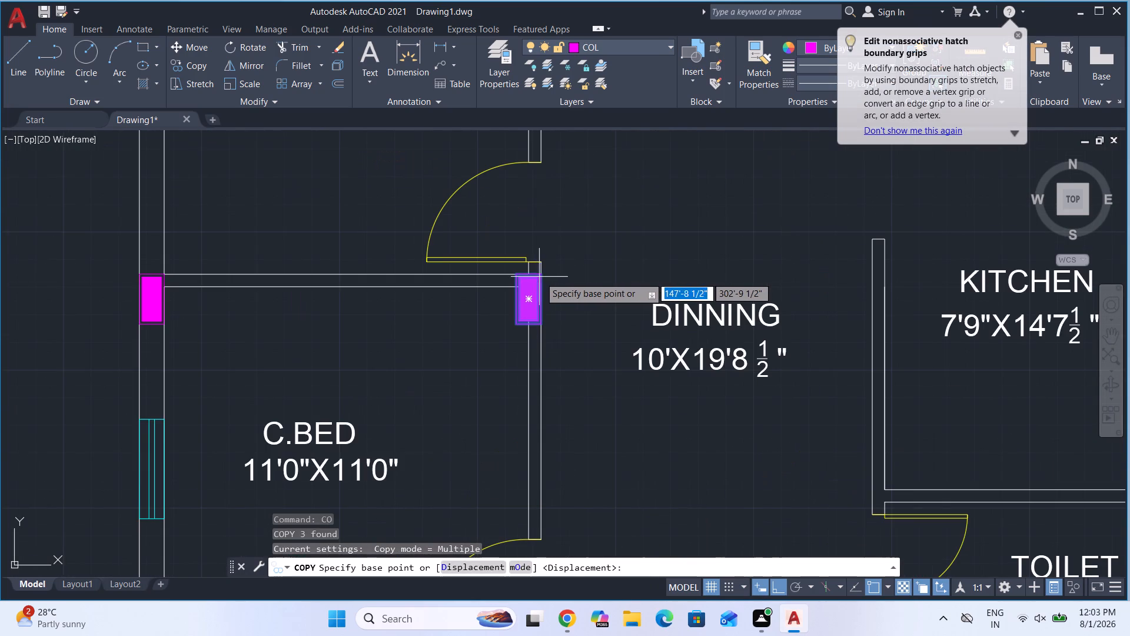
{"action": "left_click", "coordinate": [545, 277]}
{"action": "scroll", "coordinate": [545, 277], "scroll_direction": "down", "scroll_amount": 2}
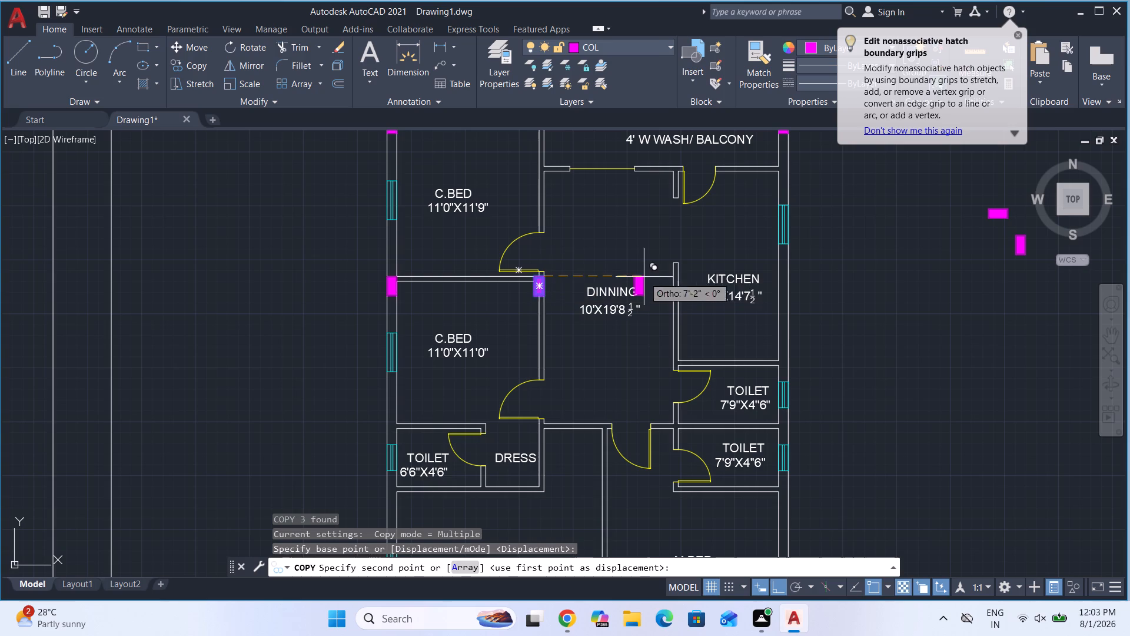
{"action": "left_click", "coordinate": [787, 276]}
{"action": "key", "text": "Escape"}
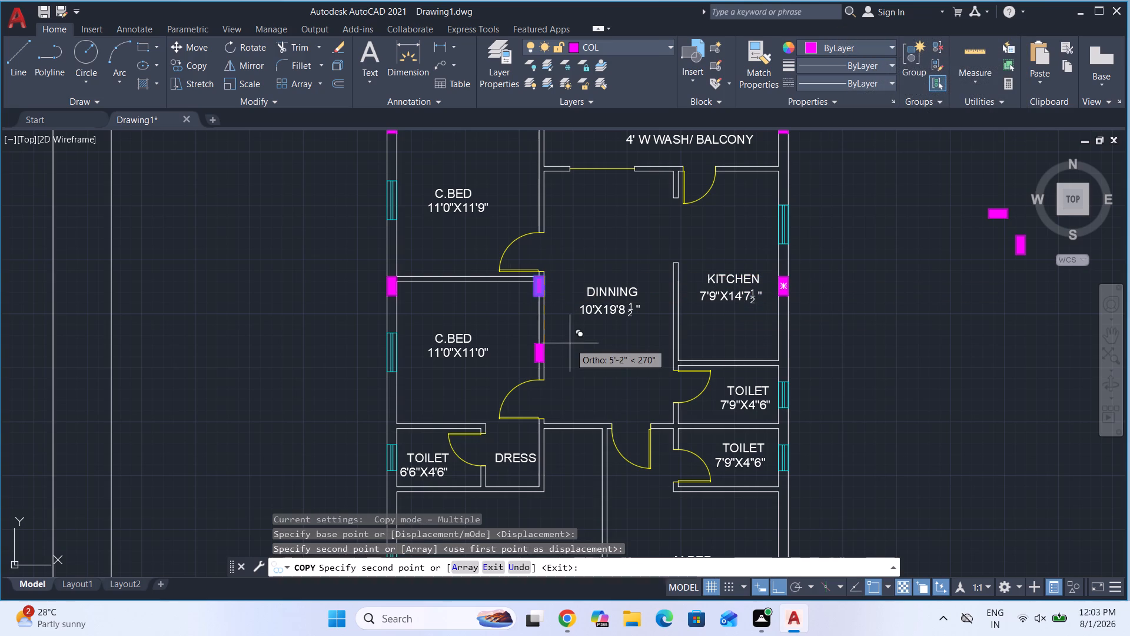
Copy the upright outer-wall column 11'-4 1/2" down to where the partition between the lower C.BED and the 6'6"X4'6" toilet meets that wall.
{"action": "scroll", "coordinate": [506, 303], "scroll_direction": "down", "scroll_amount": 3}
{"action": "scroll", "coordinate": [527, 323], "scroll_direction": "up", "scroll_amount": 1}
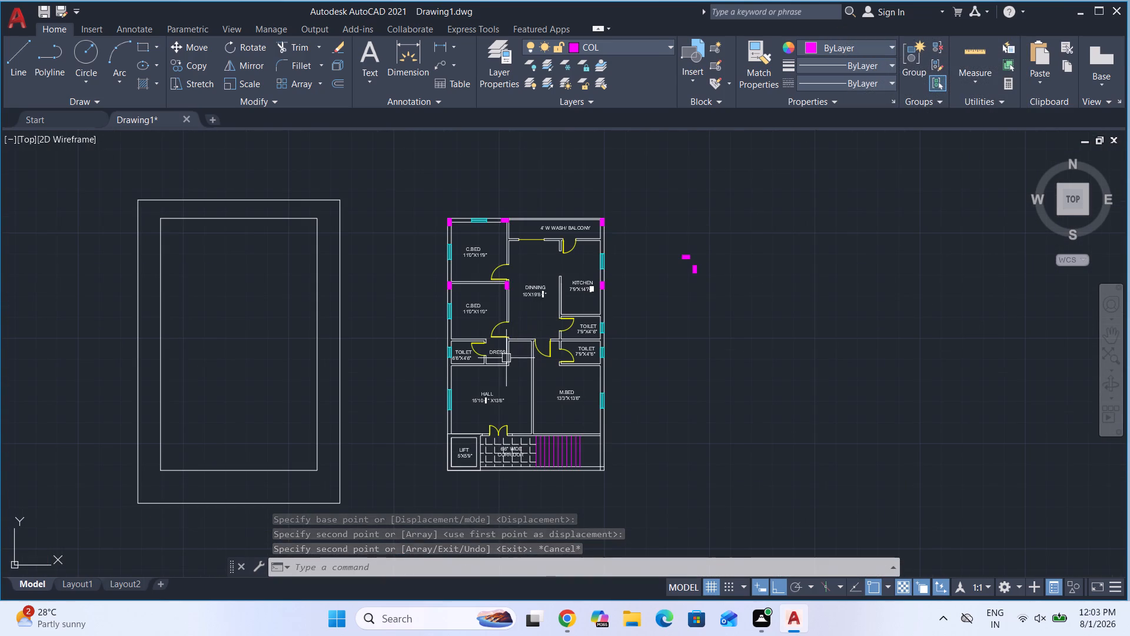
{"action": "scroll", "coordinate": [443, 371], "scroll_direction": "up", "scroll_amount": 2}
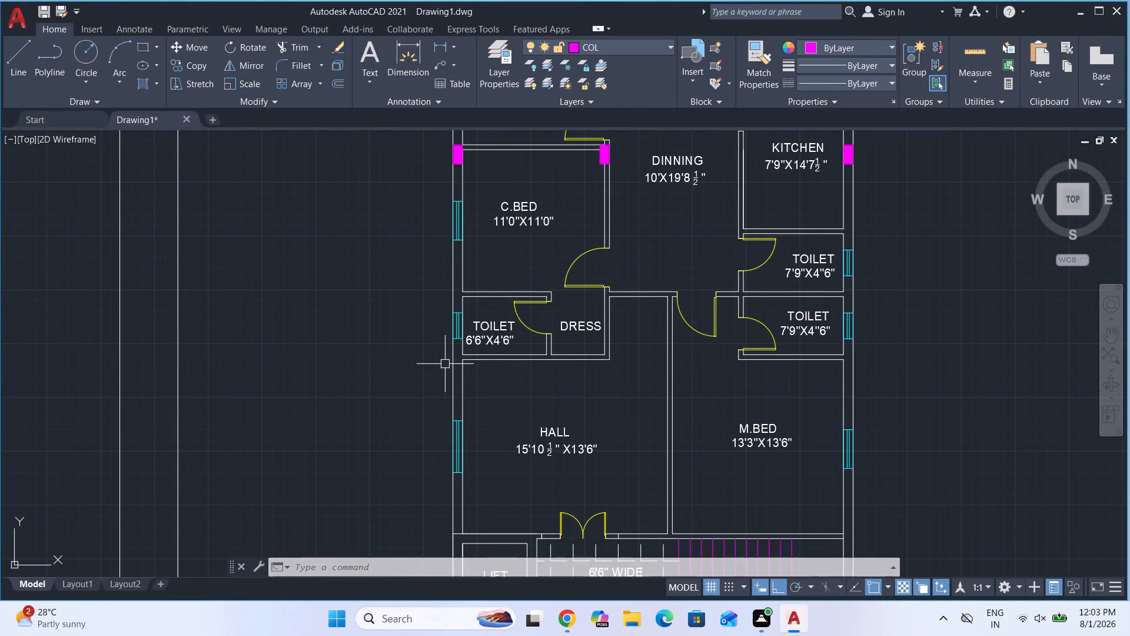
{"action": "scroll", "coordinate": [464, 296], "scroll_direction": "up", "scroll_amount": 1}
{"action": "scroll", "coordinate": [448, 303], "scroll_direction": "down", "scroll_amount": 1}
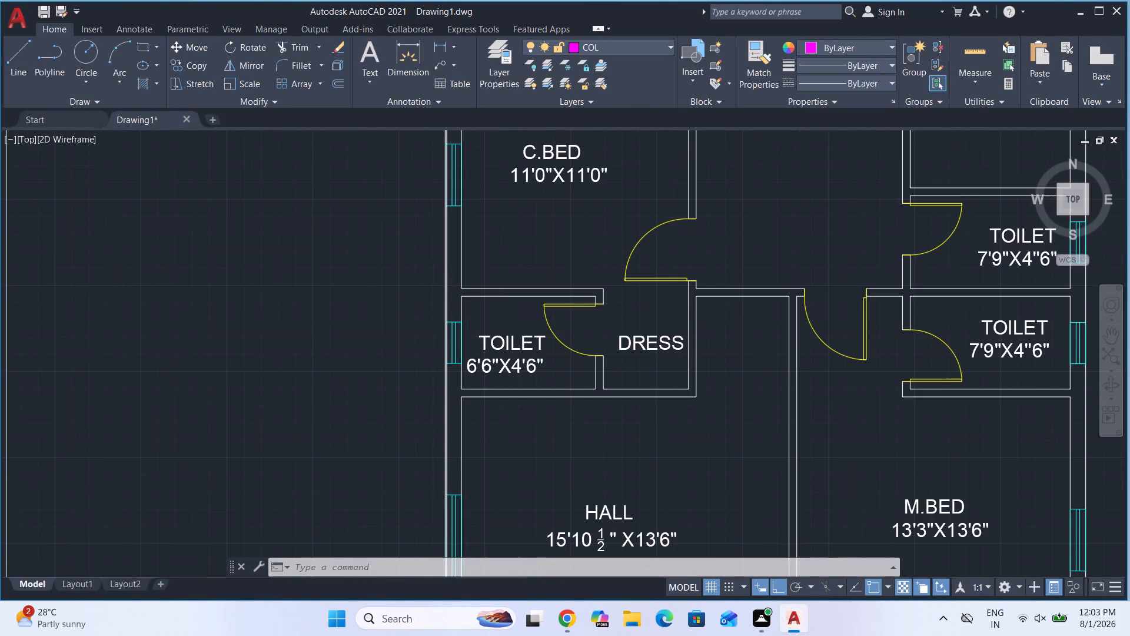
{"action": "scroll", "coordinate": [448, 303], "scroll_direction": "up", "scroll_amount": 2}
{"action": "scroll", "coordinate": [393, 299], "scroll_direction": "down", "scroll_amount": 4}
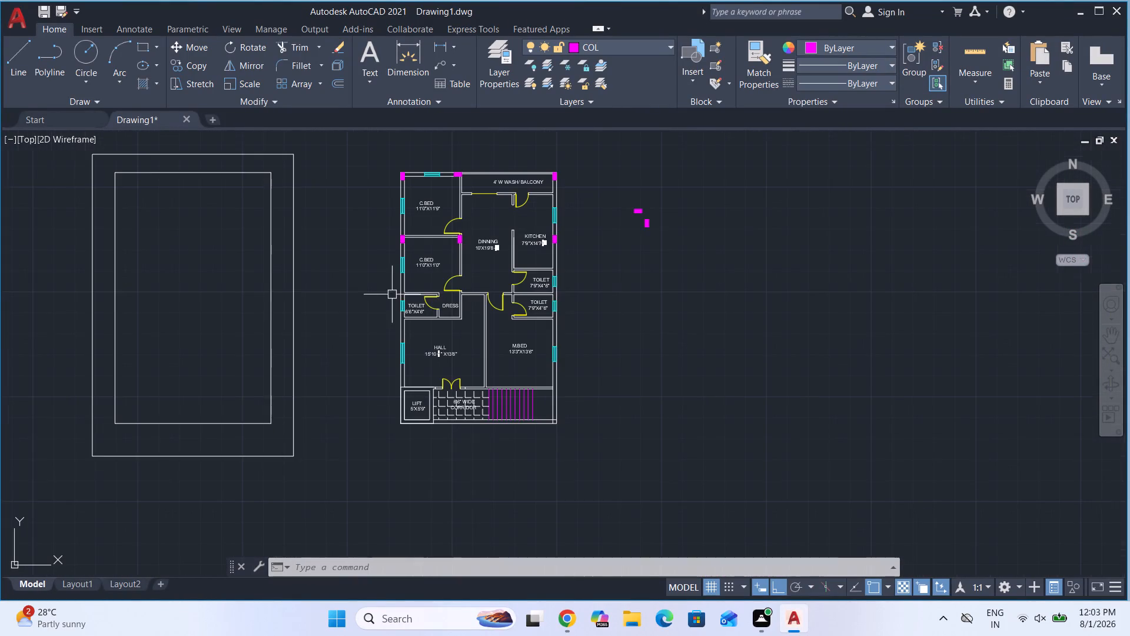
{"action": "scroll", "coordinate": [406, 249], "scroll_direction": "up", "scroll_amount": 3}
{"action": "scroll", "coordinate": [387, 204], "scroll_direction": "up", "scroll_amount": 2}
{"action": "left_click", "coordinate": [394, 209]}
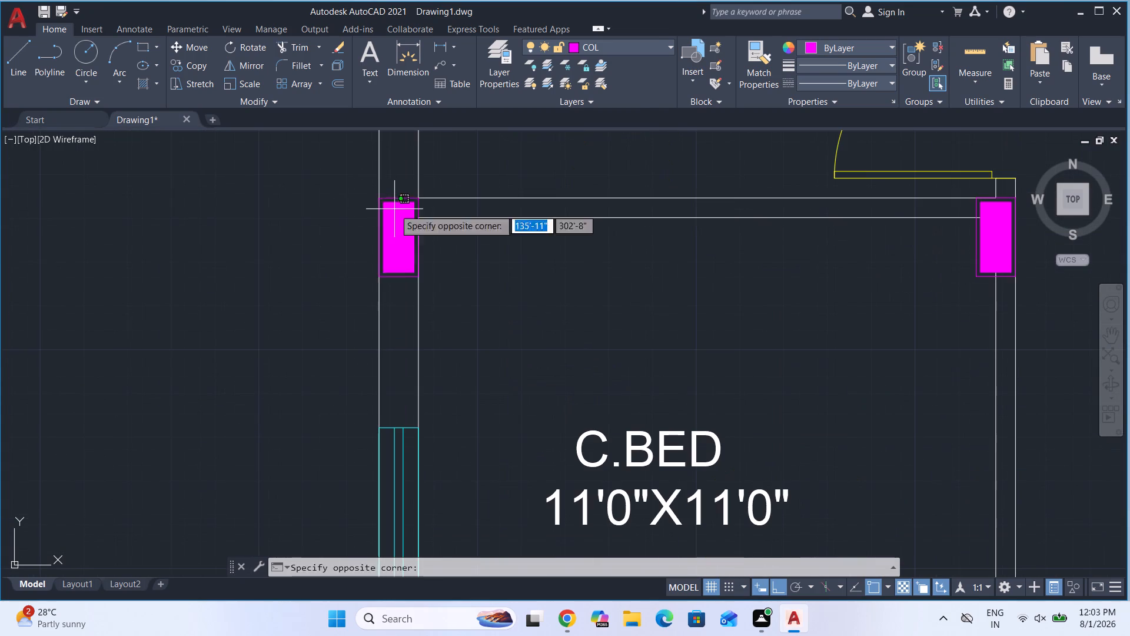
{"action": "type", "text": "CO"}
{"action": "key", "text": "Return"}
{"action": "scroll", "coordinate": [408, 200], "scroll_direction": "up", "scroll_amount": 1}
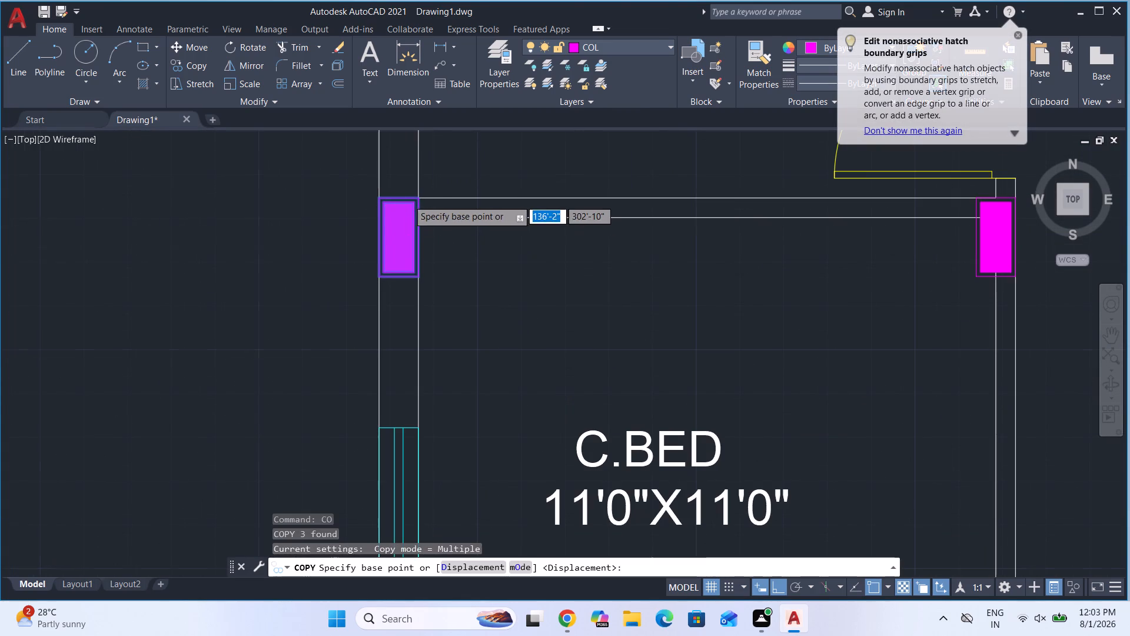
{"action": "scroll", "coordinate": [408, 200], "scroll_direction": "up", "scroll_amount": 1}
{"action": "left_click", "coordinate": [434, 194]}
{"action": "scroll", "coordinate": [430, 191], "scroll_direction": "down", "scroll_amount": 6}
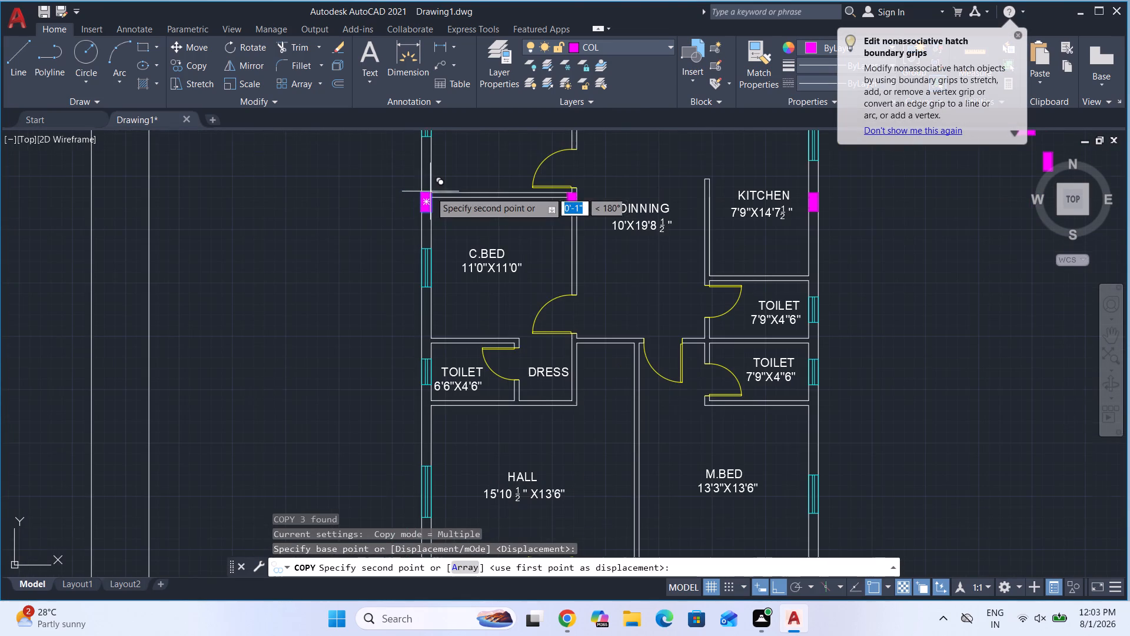
{"action": "scroll", "coordinate": [426, 347], "scroll_direction": "up", "scroll_amount": 4}
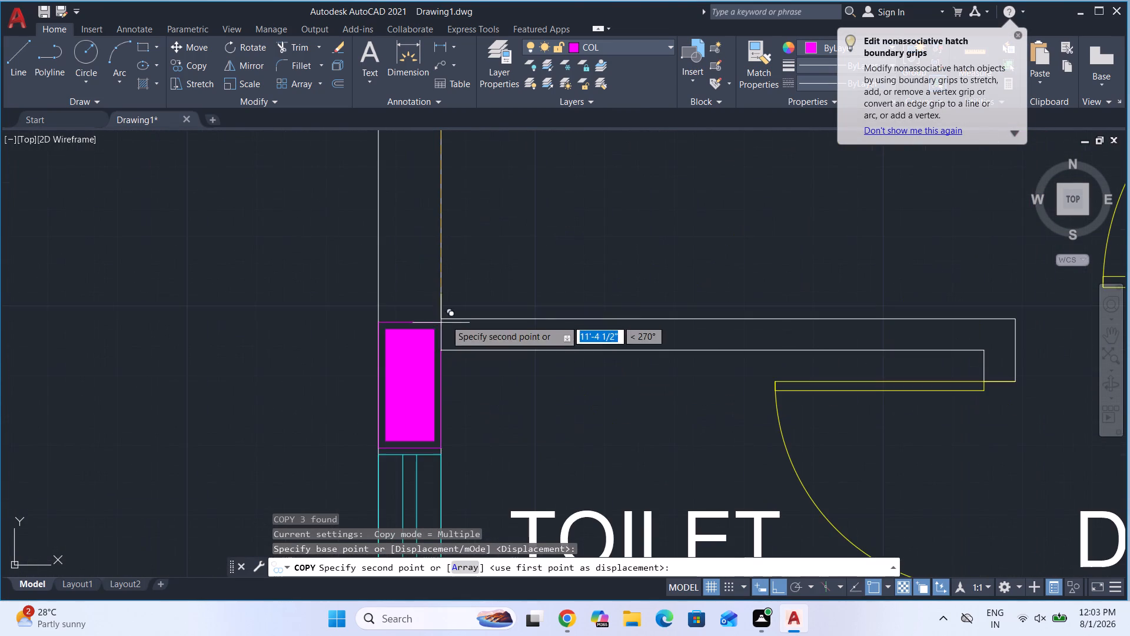
{"action": "left_click", "coordinate": [439, 317]}
{"action": "scroll", "coordinate": [440, 318], "scroll_direction": "down", "scroll_amount": 1}
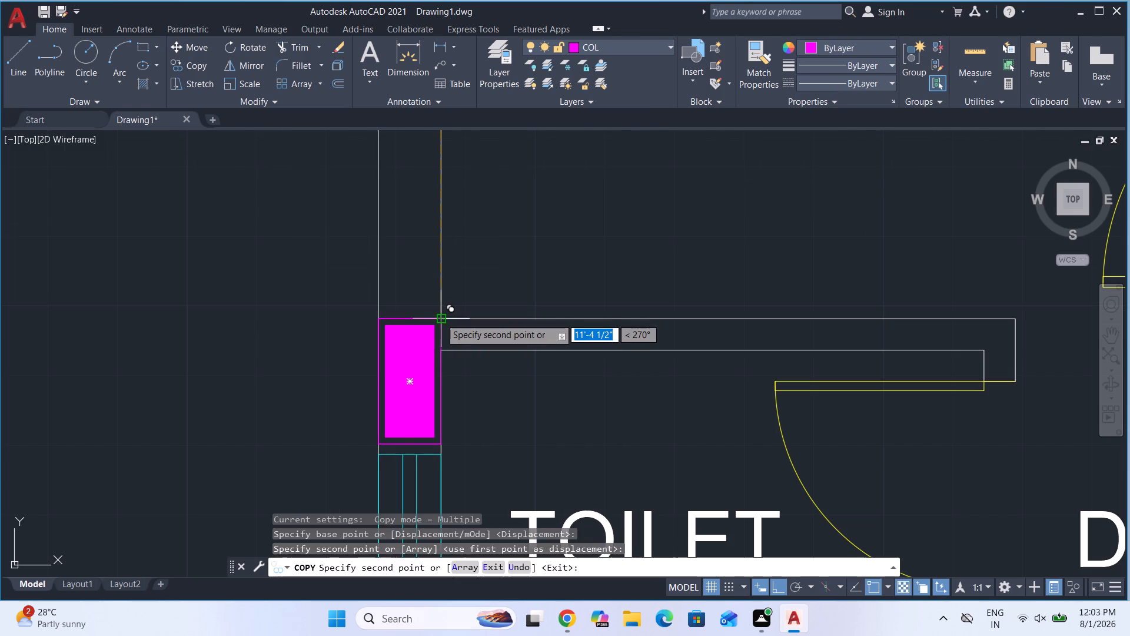
{"action": "key", "text": "Escape"}
Move the window of the 6'6"X4'6" toilet about 8" down along the outer wall, away from the column.
{"action": "scroll", "coordinate": [436, 302], "scroll_direction": "down", "scroll_amount": 2}
{"action": "scroll", "coordinate": [444, 415], "scroll_direction": "up", "scroll_amount": 2}
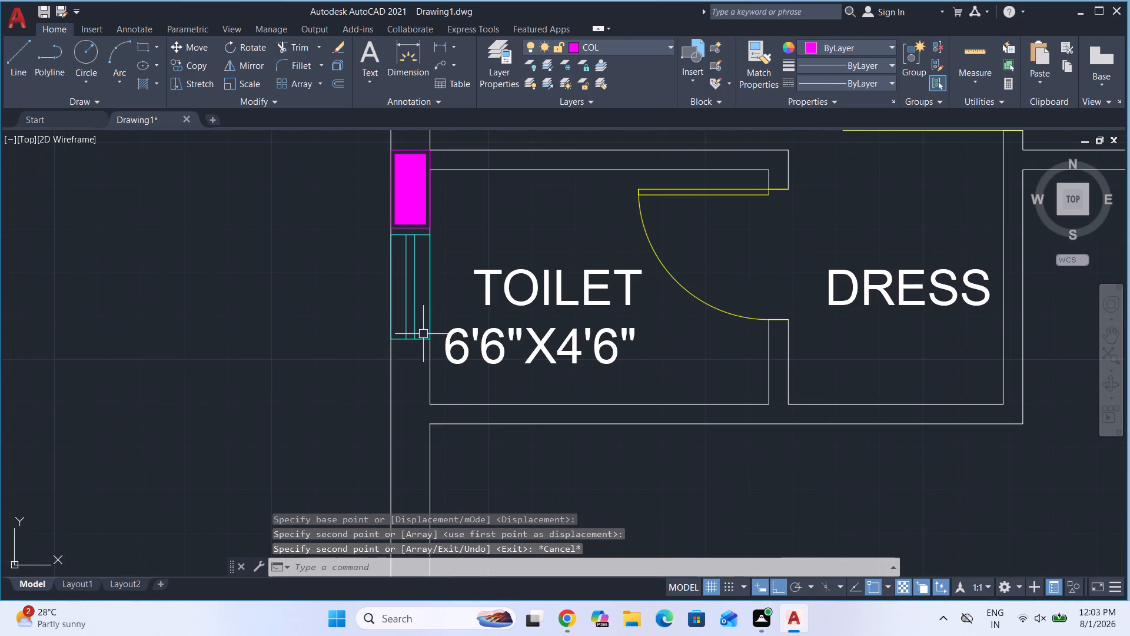
{"action": "left_click", "coordinate": [422, 334]}
{"action": "left_click", "coordinate": [411, 331]}
{"action": "key", "text": "m"}
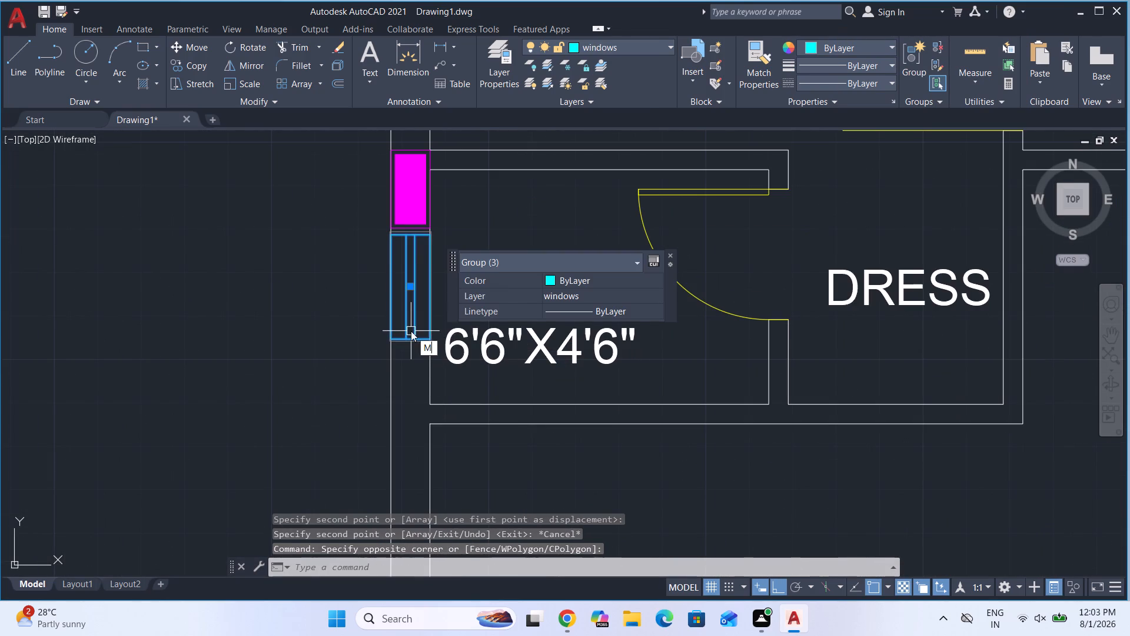
{"action": "key", "text": "Return"}
{"action": "left_click", "coordinate": [431, 340]}
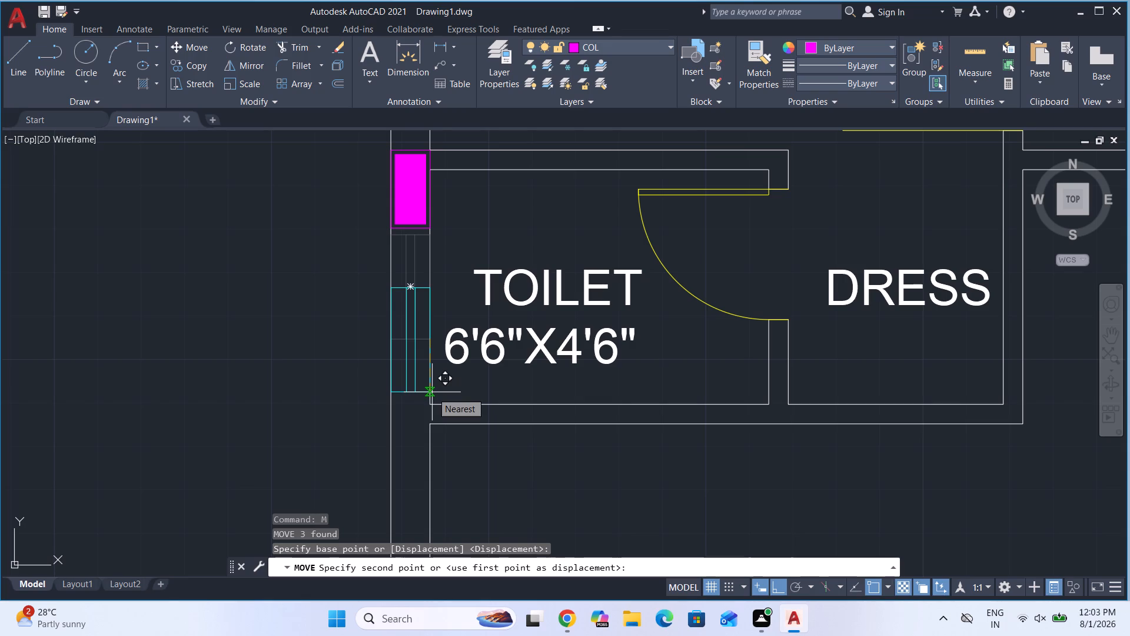
{"action": "scroll", "coordinate": [433, 392], "scroll_direction": "up", "scroll_amount": 1}
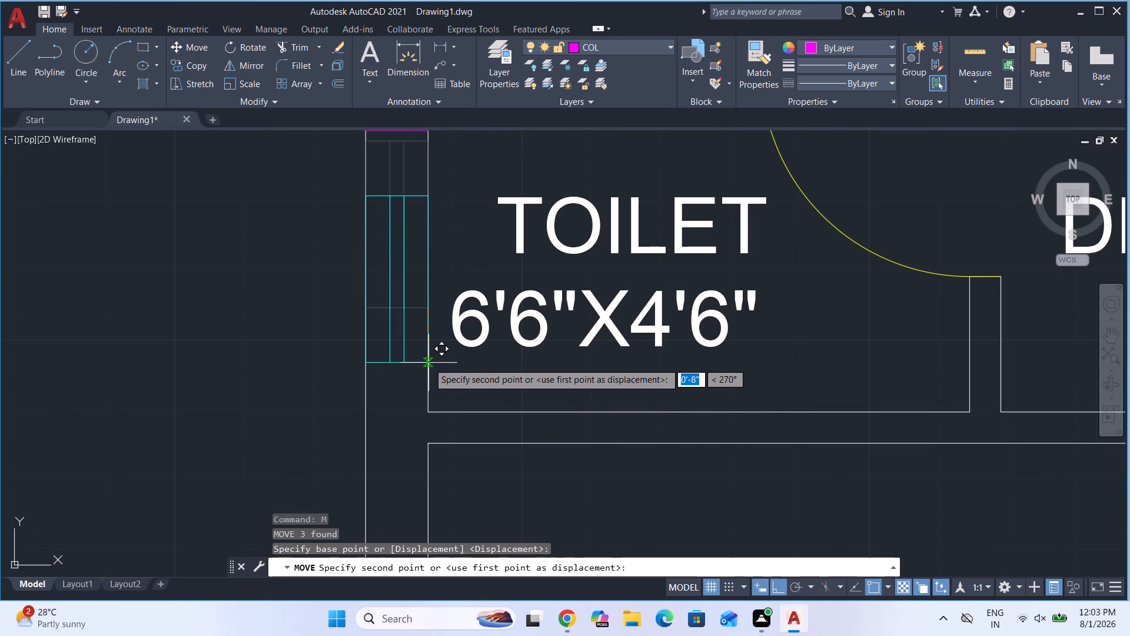
{"action": "left_click", "coordinate": [428, 363]}
{"action": "key", "text": "Escape"}
{"action": "scroll", "coordinate": [386, 387], "scroll_direction": "down", "scroll_amount": 4}
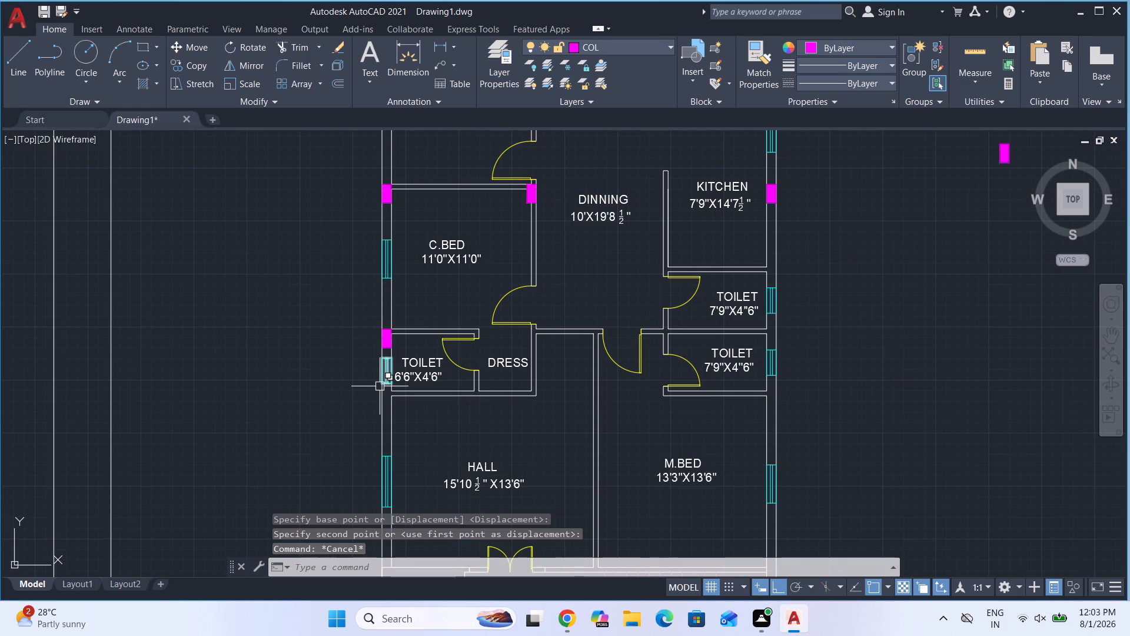
{"action": "scroll", "coordinate": [393, 322], "scroll_direction": "up", "scroll_amount": 2}
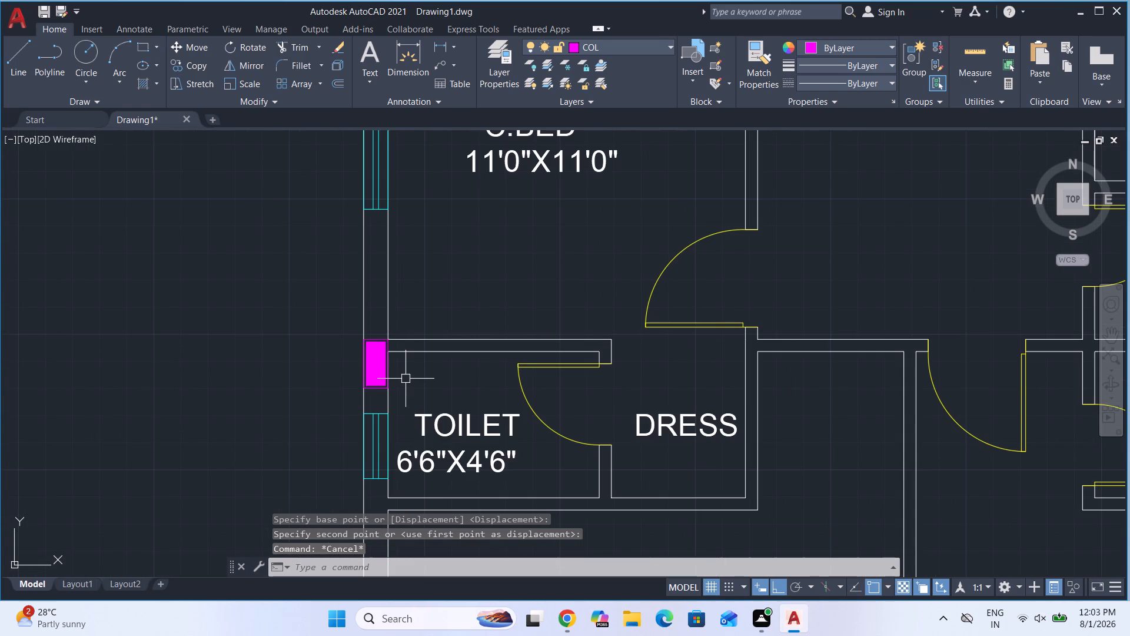
Copy the 6'6"X4'6" toilet's outer-wall column horizontally by its upper-right corner to the DRESS wall junction beside the C.BED door.
{"action": "scroll", "coordinate": [350, 361], "scroll_direction": "down", "scroll_amount": 1}
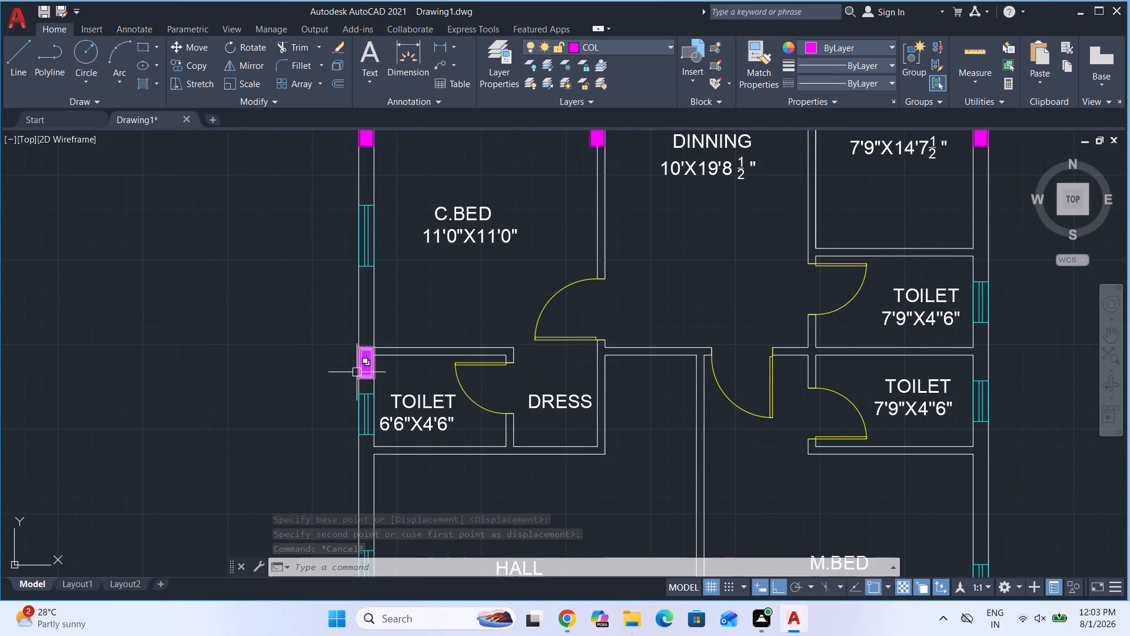
{"action": "left_click", "coordinate": [369, 362]}
{"action": "key", "text": "c"}
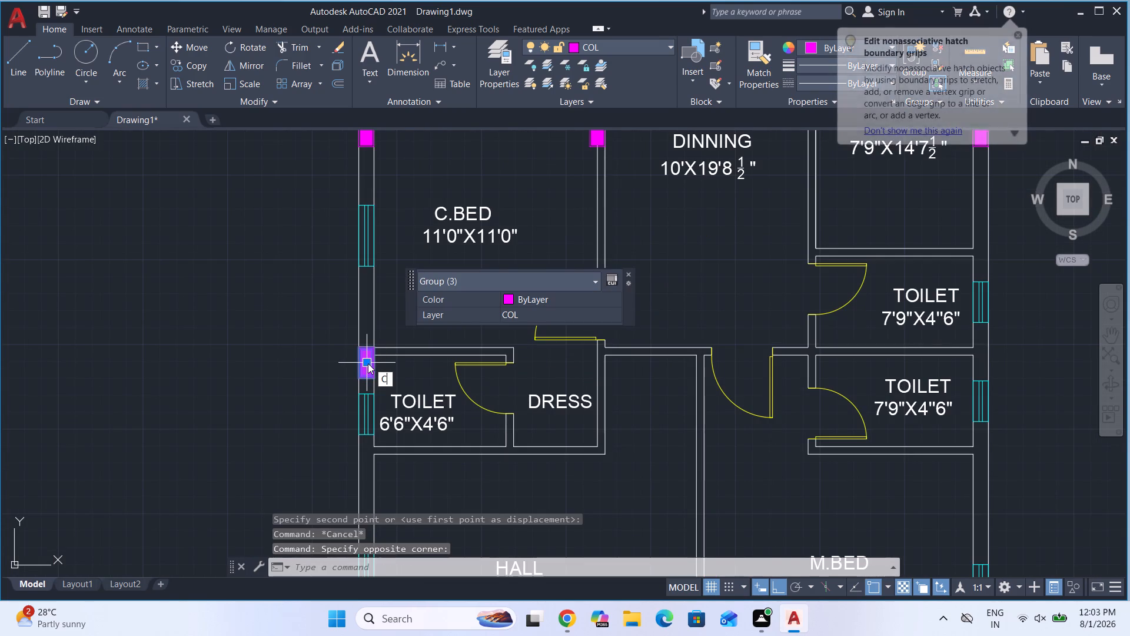
{"action": "key", "text": "o"}
{"action": "key", "text": "Return"}
{"action": "scroll", "coordinate": [367, 359], "scroll_direction": "up", "scroll_amount": 3}
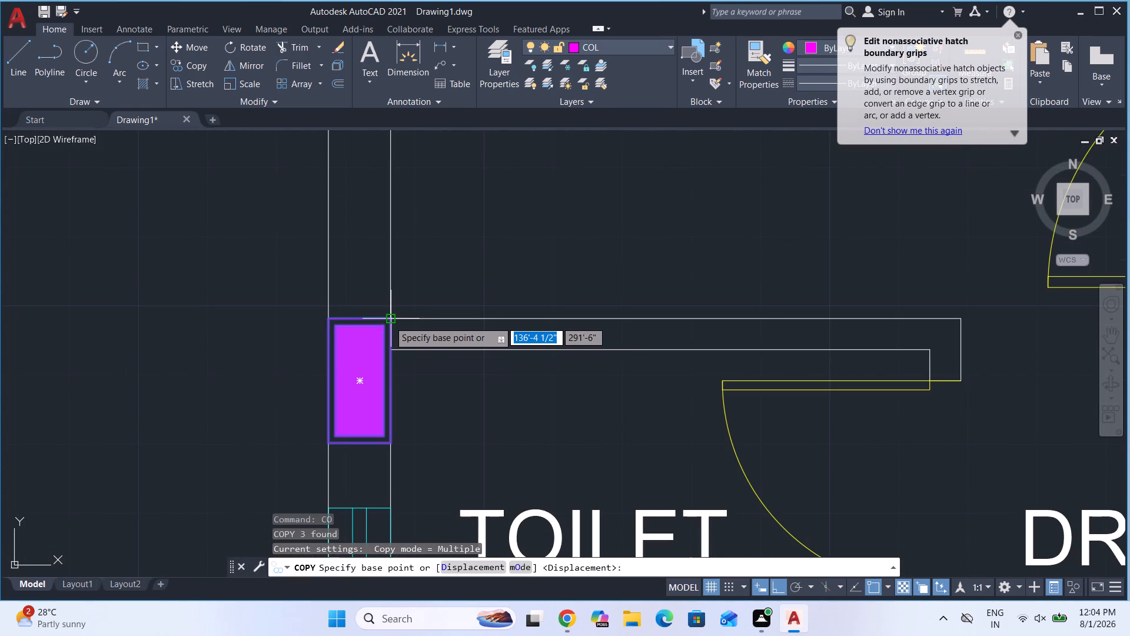
{"action": "left_click", "coordinate": [389, 321]}
{"action": "scroll", "coordinate": [387, 320], "scroll_direction": "down", "scroll_amount": 3}
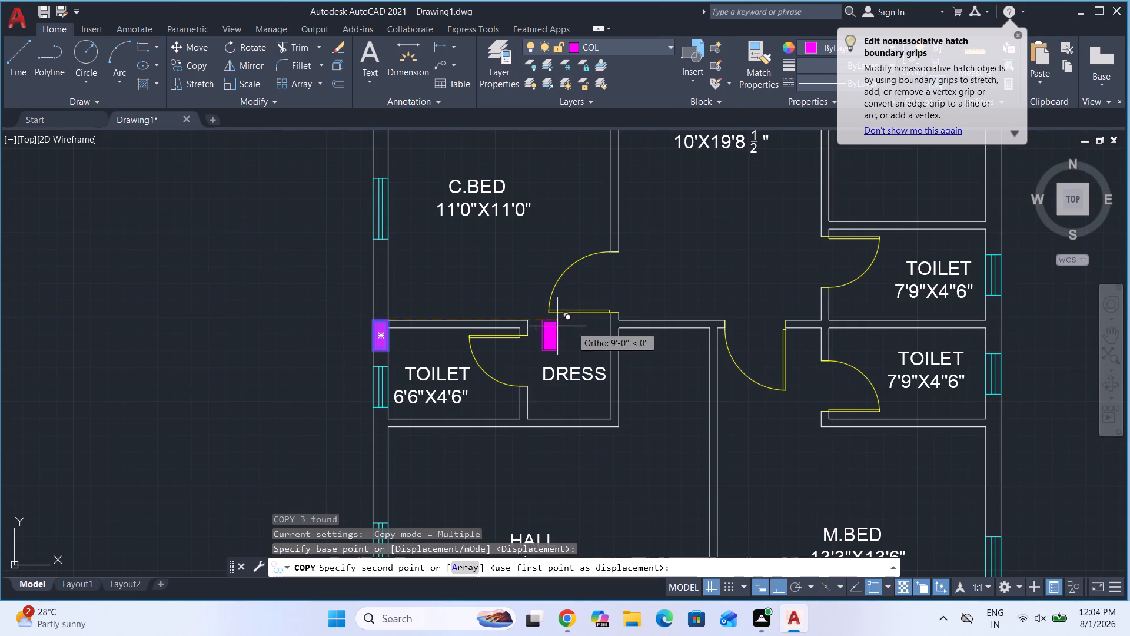
{"action": "scroll", "coordinate": [621, 326], "scroll_direction": "up", "scroll_amount": 2}
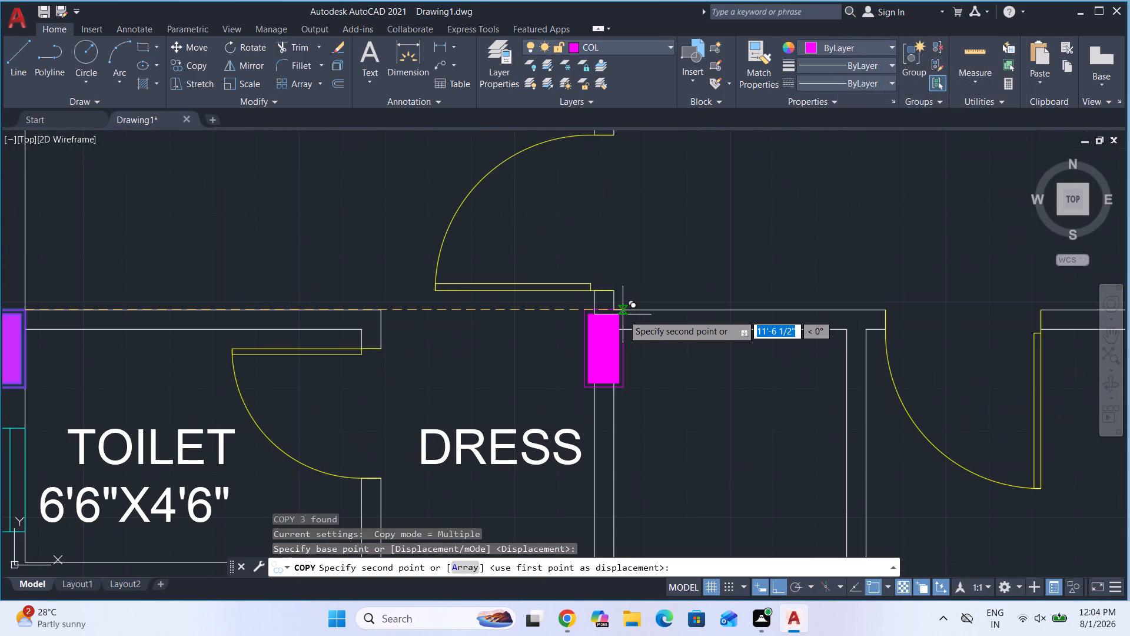
{"action": "scroll", "coordinate": [617, 313], "scroll_direction": "up", "scroll_amount": 3}
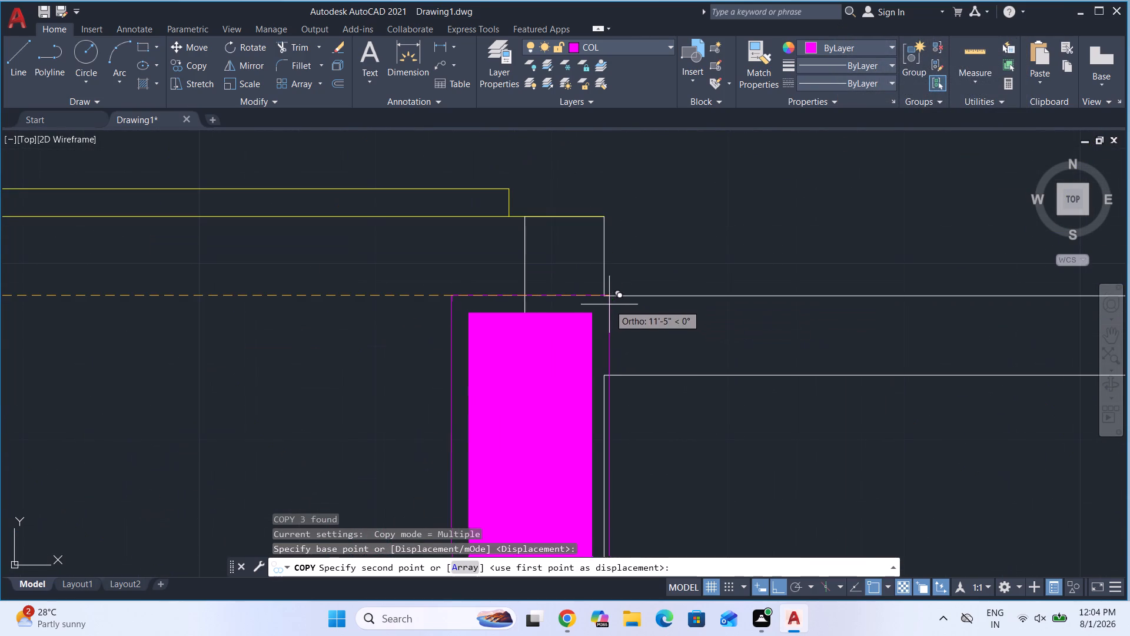
{"action": "left_click", "coordinate": [607, 293]}
{"action": "scroll", "coordinate": [485, 317], "scroll_direction": "down", "scroll_amount": 5}
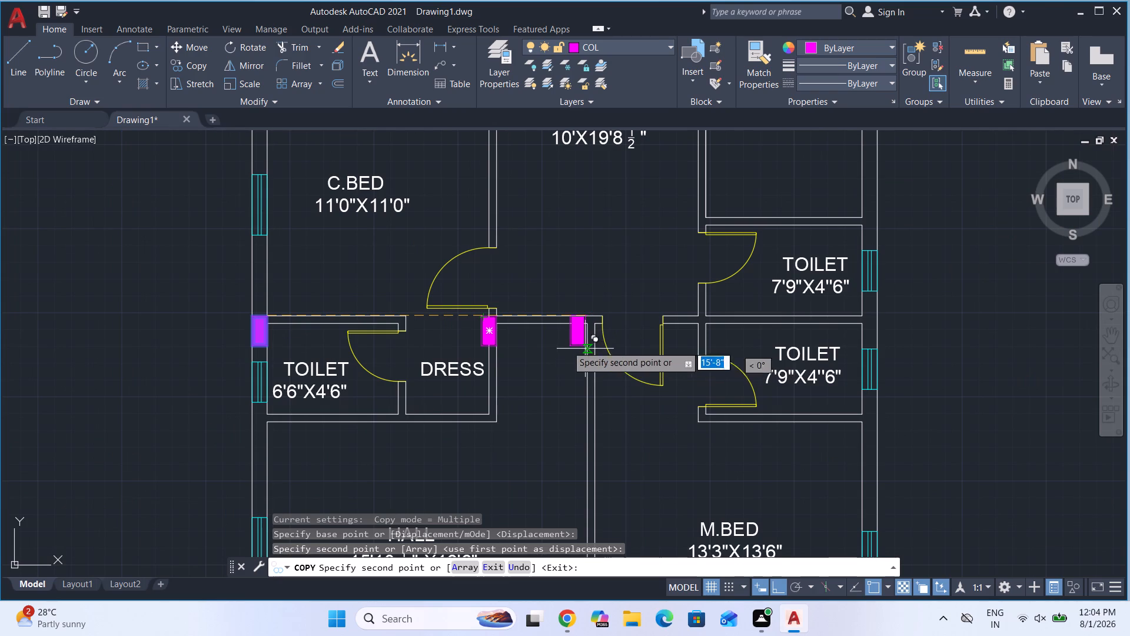
Place another column copy in the opposite outer wall, where the partition between the two 7'9"X4'6" toilets joins it.
{"action": "scroll", "coordinate": [531, 335], "scroll_direction": "down", "scroll_amount": 1}
{"action": "scroll", "coordinate": [751, 327], "scroll_direction": "up", "scroll_amount": 3}
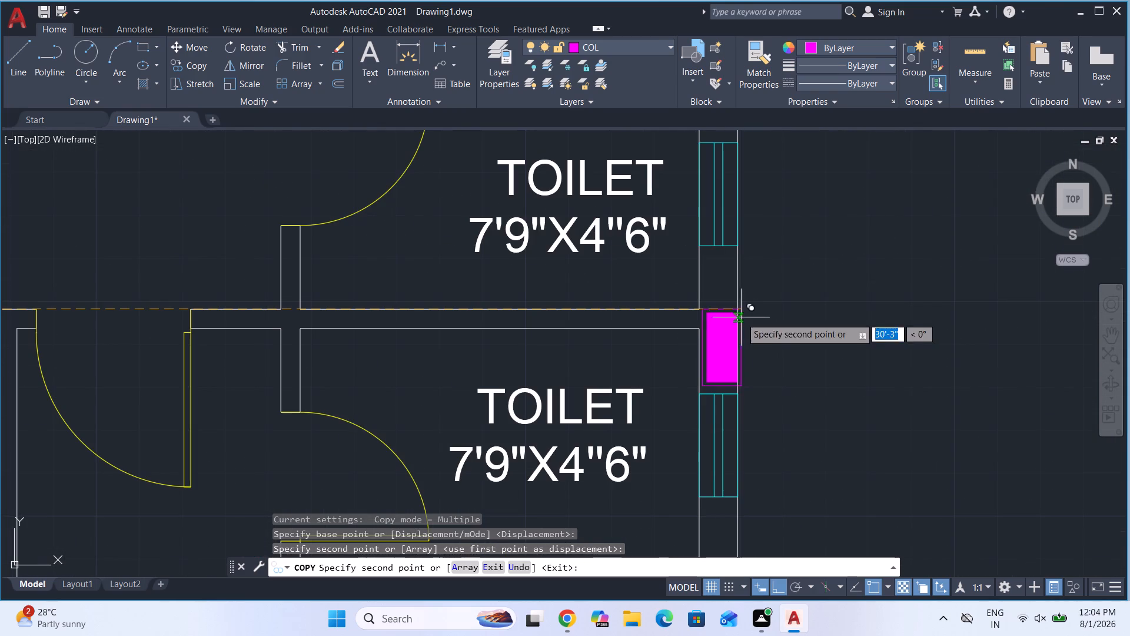
{"action": "left_click", "coordinate": [735, 310]}
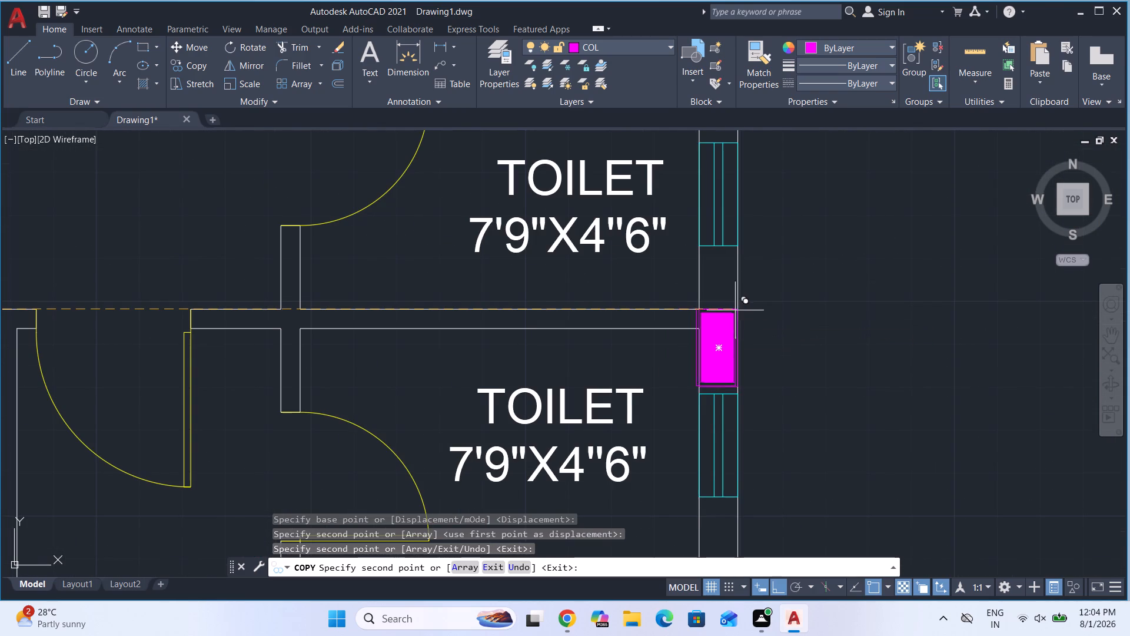
{"action": "key", "text": "grave"}
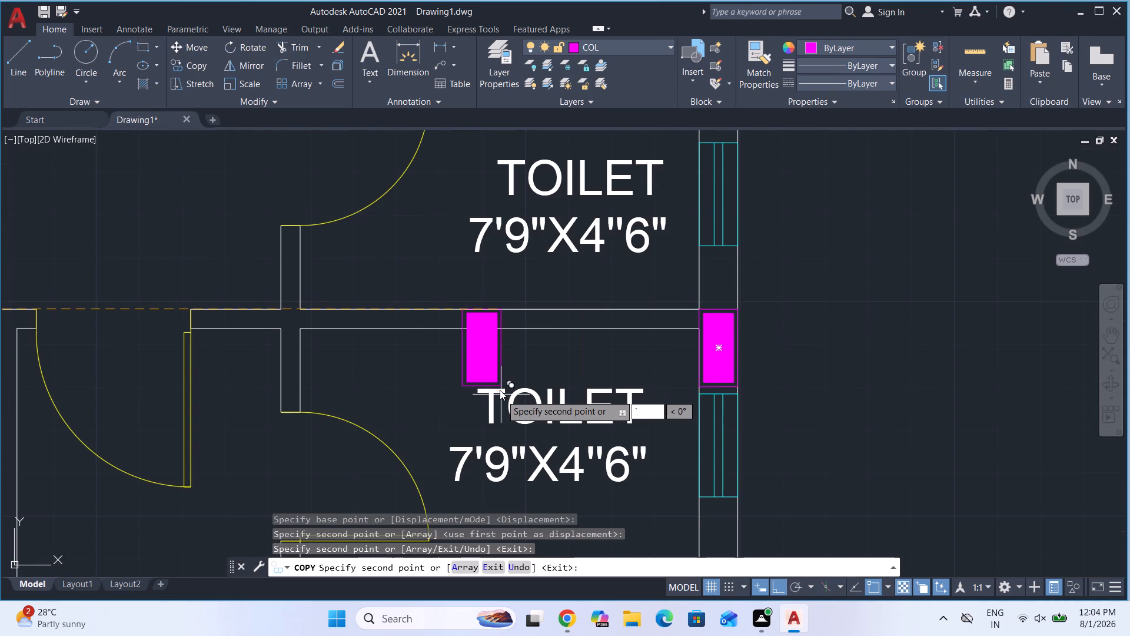
Move the window of the lower 7'9"X4'6" toilet 6" down along the outer wall, away from the column.
{"action": "key", "text": "Escape"}
{"action": "scroll", "coordinate": [499, 376], "scroll_direction": "down", "scroll_amount": 2}
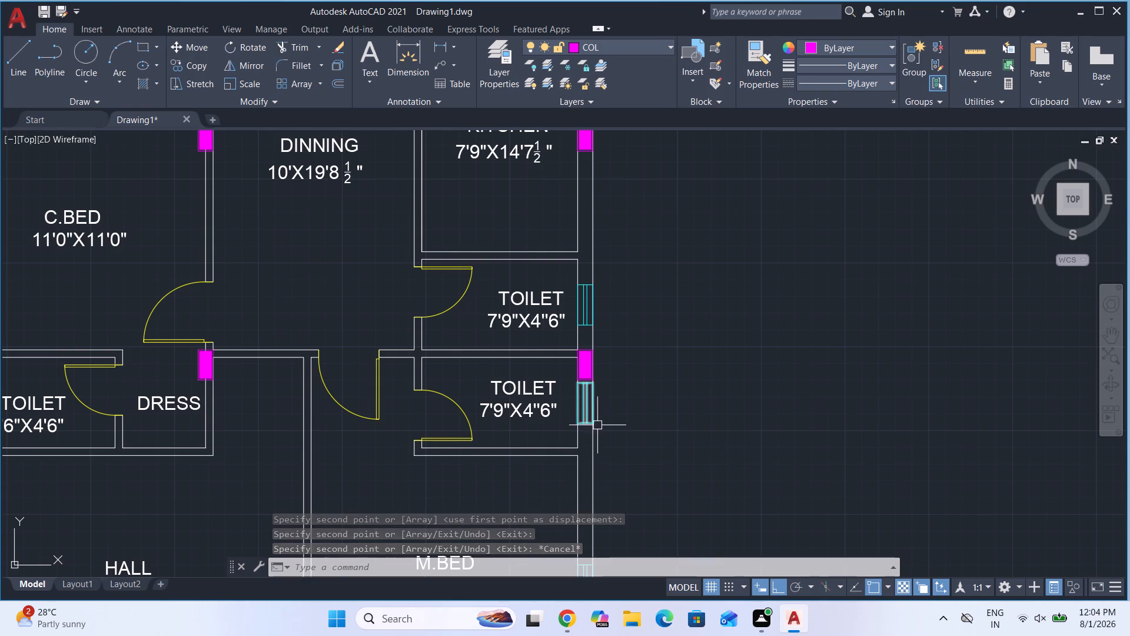
{"action": "scroll", "coordinate": [598, 424], "scroll_direction": "up", "scroll_amount": 1}
{"action": "left_click", "coordinate": [574, 406]}
{"action": "scroll", "coordinate": [577, 397], "scroll_direction": "up", "scroll_amount": 3}
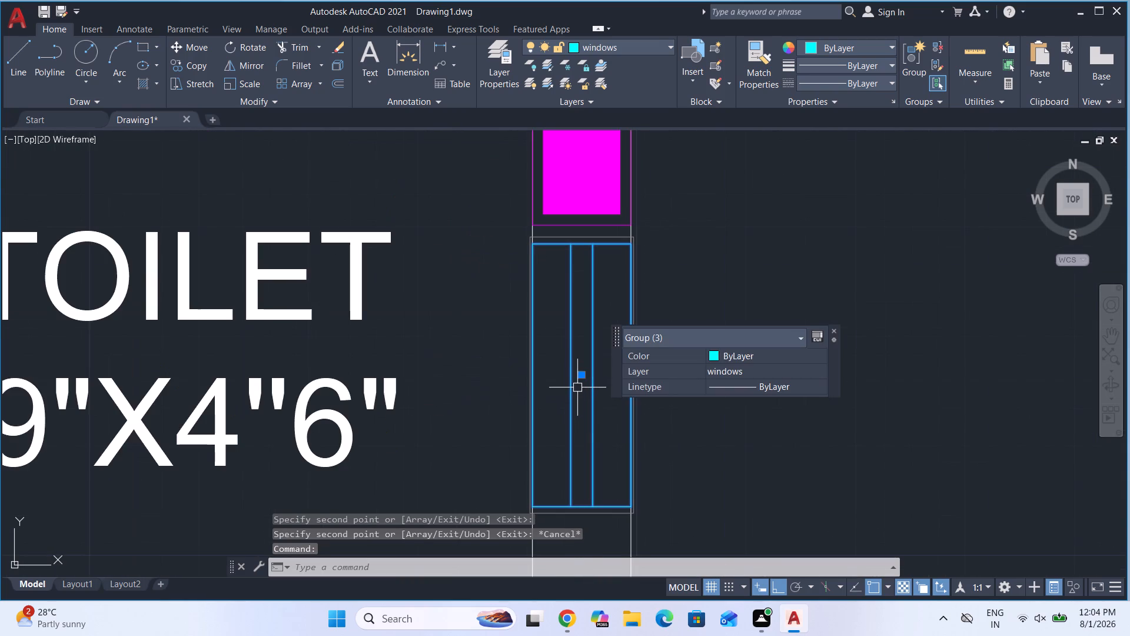
{"action": "left_click", "coordinate": [581, 377]}
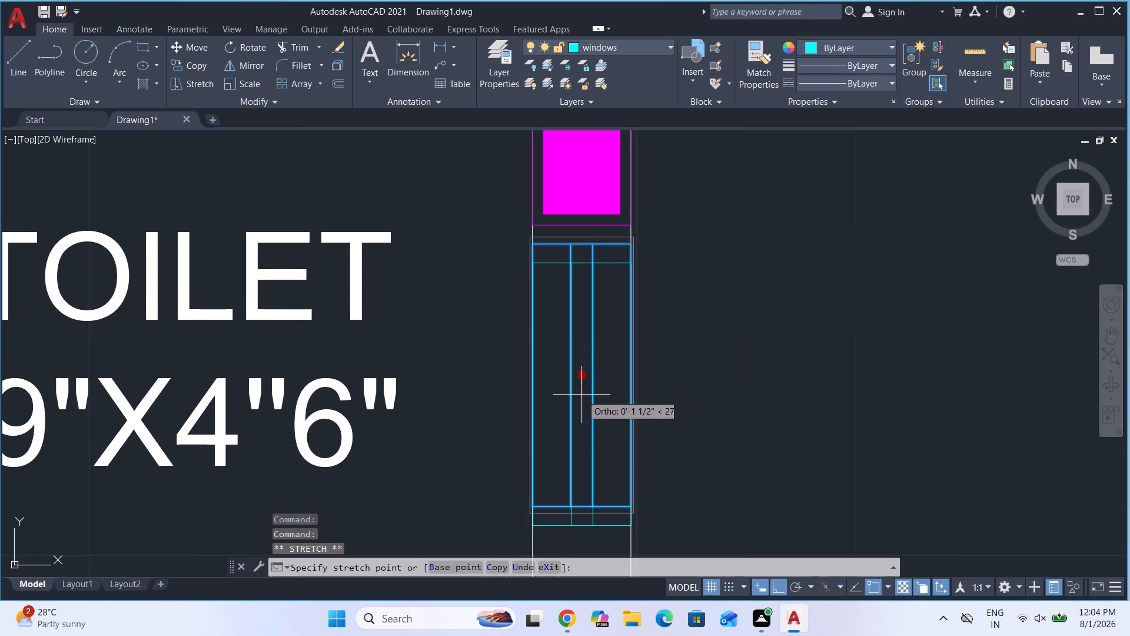
{"action": "type", "text": "6\""}
{"action": "key", "text": "Return"}
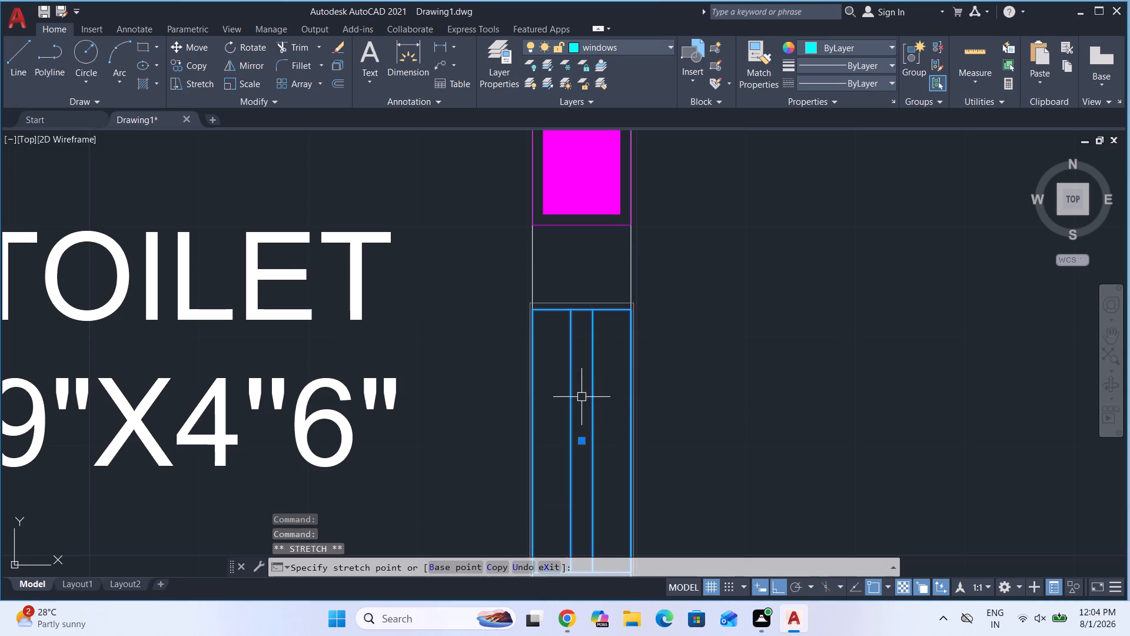
{"action": "key", "text": "Escape"}
Measure the gap between the outer-wall column and the window of the 6'6"X4'6" toilet with a trial linear dimension.
{"action": "scroll", "coordinate": [569, 369], "scroll_direction": "down", "scroll_amount": 4}
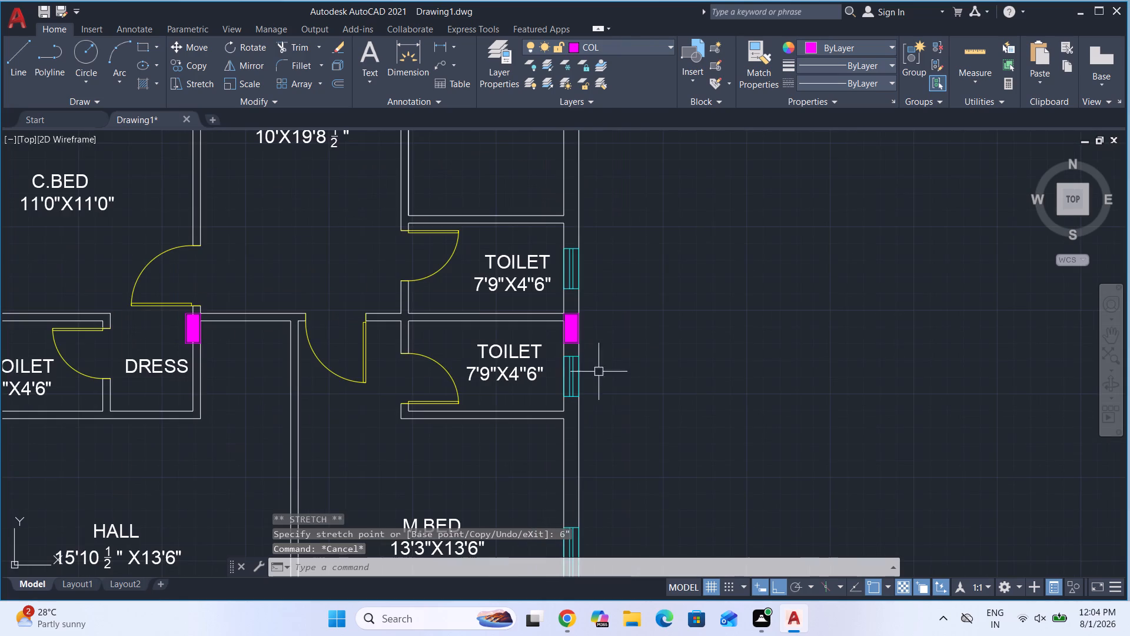
{"action": "scroll", "coordinate": [618, 370], "scroll_direction": "down", "scroll_amount": 1}
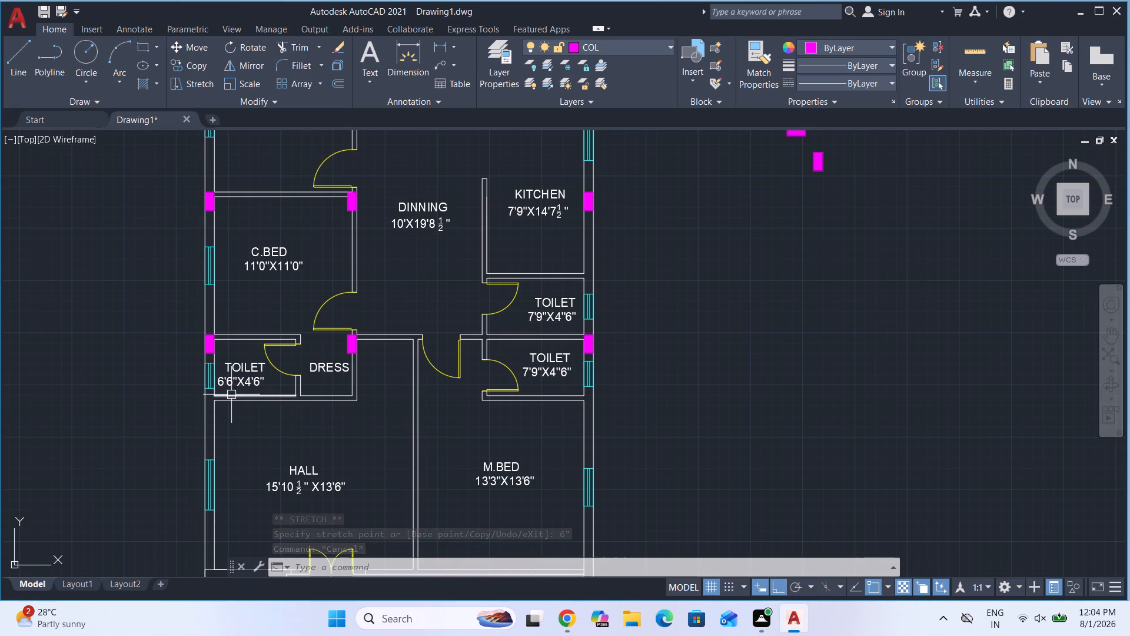
{"action": "scroll", "coordinate": [202, 366], "scroll_direction": "up", "scroll_amount": 1}
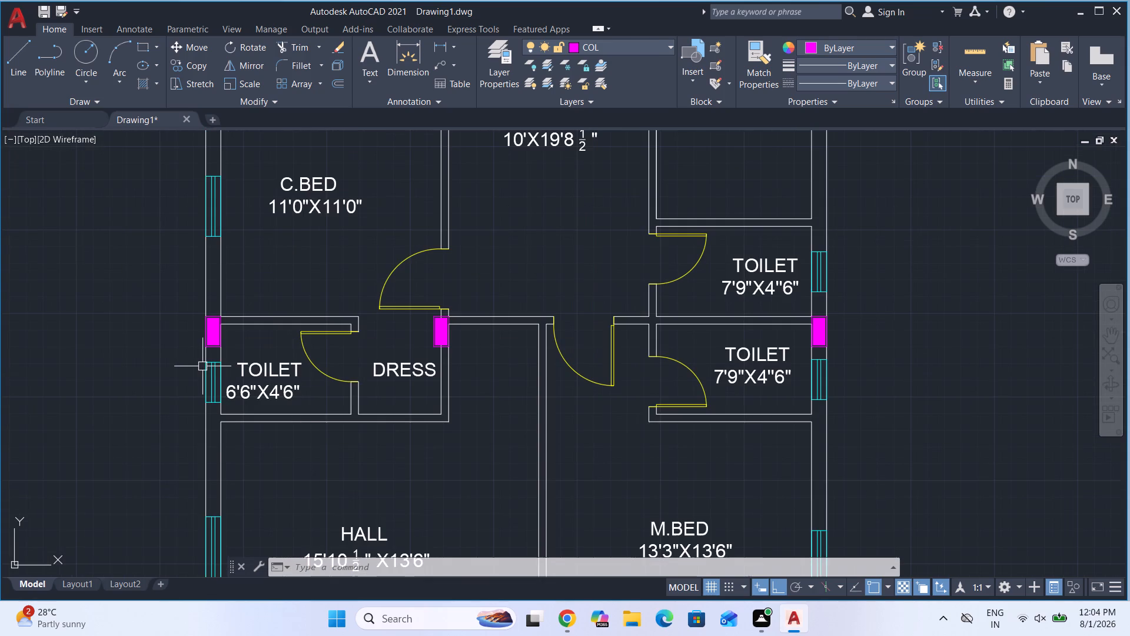
{"action": "scroll", "coordinate": [224, 370], "scroll_direction": "up", "scroll_amount": 2}
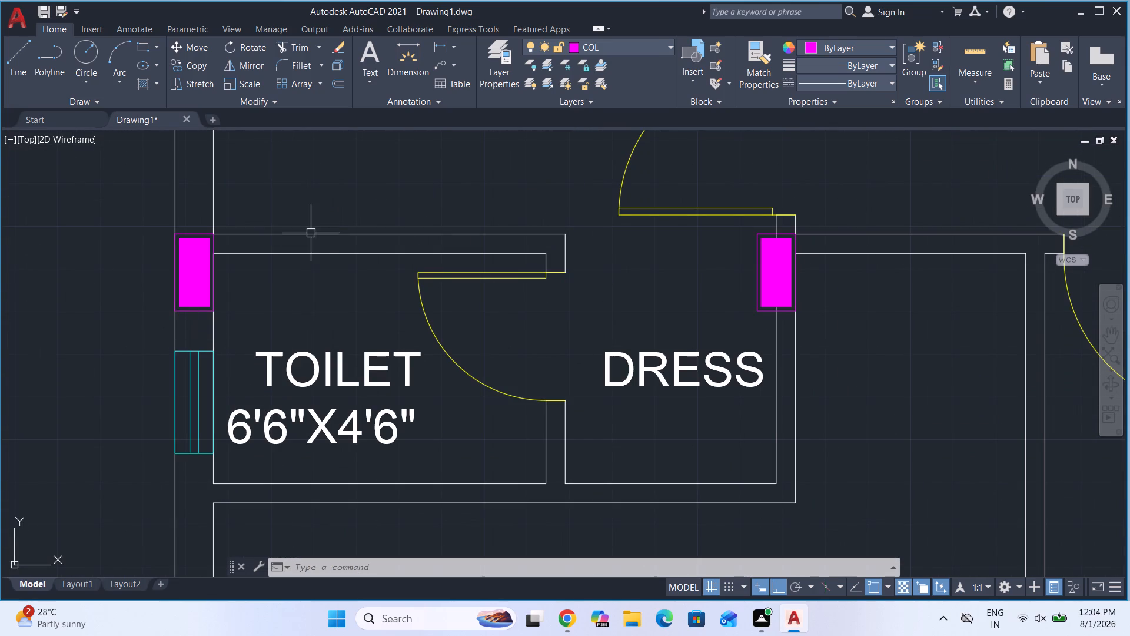
{"action": "left_click", "coordinate": [438, 45]}
{"action": "scroll", "coordinate": [232, 287], "scroll_direction": "up", "scroll_amount": 2}
{"action": "left_click", "coordinate": [192, 340]}
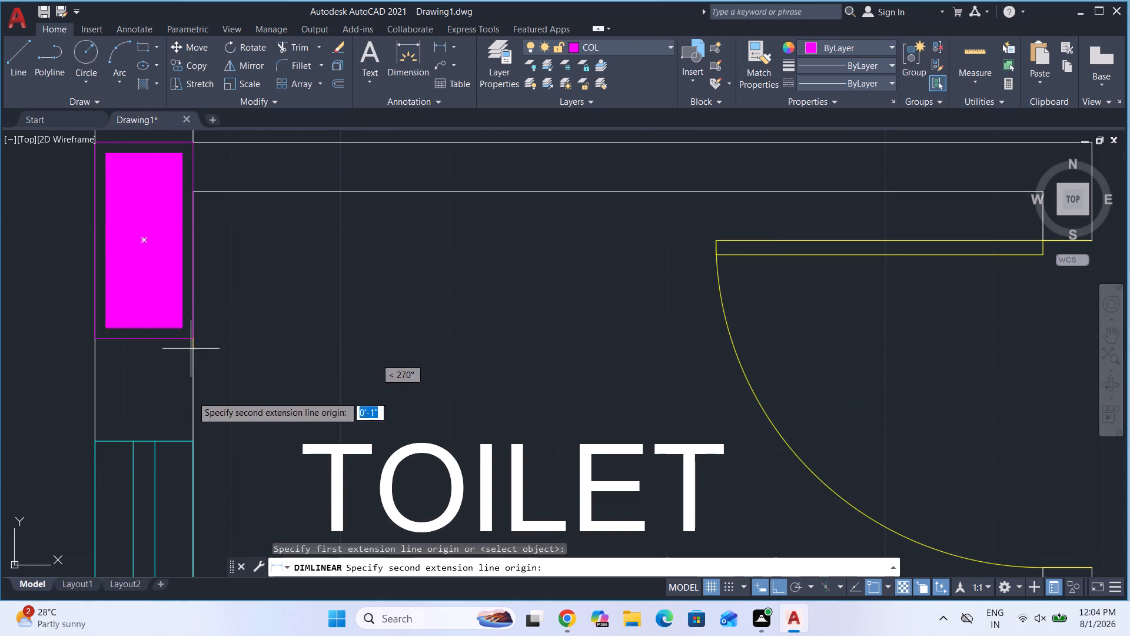
{"action": "left_click", "coordinate": [194, 443]}
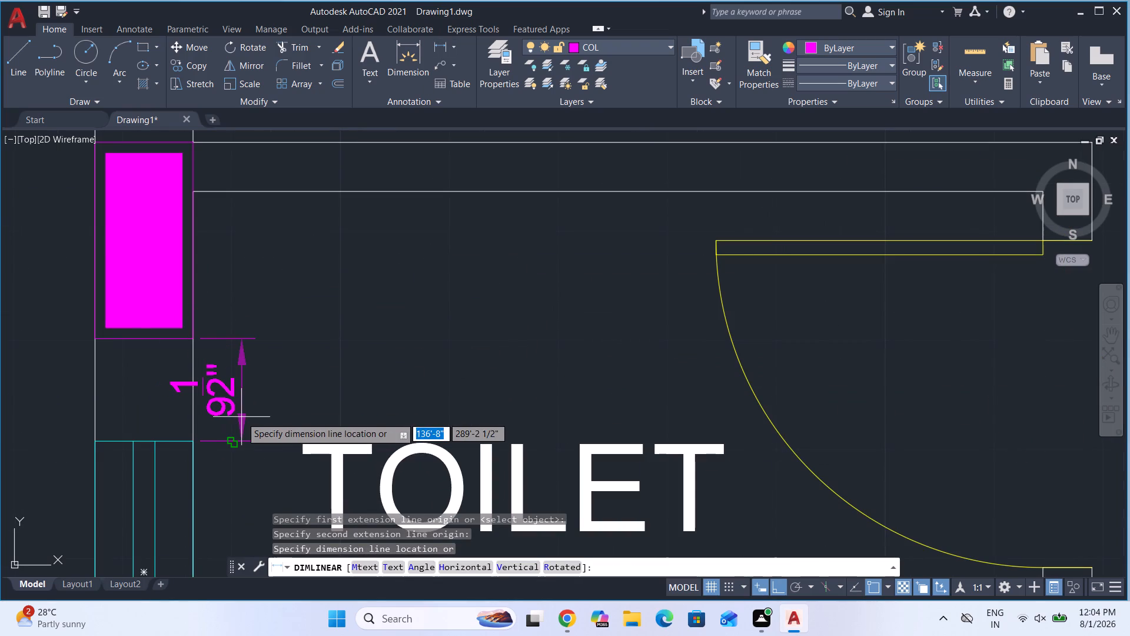
{"action": "key", "text": "Escape"}
Move the 6'6"X4'6" toilet's window 3.5" up along the outer wall, towards the column.
{"action": "left_click", "coordinate": [176, 443]}
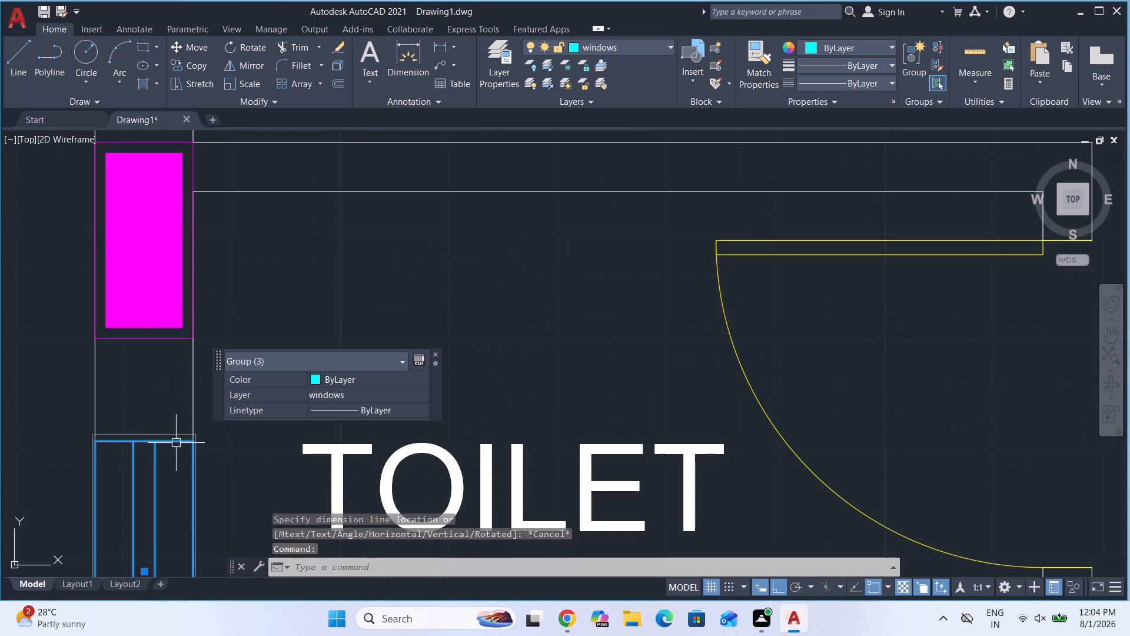
{"action": "key", "text": "m"}
{"action": "key", "text": "Return"}
{"action": "left_click", "coordinate": [192, 439]}
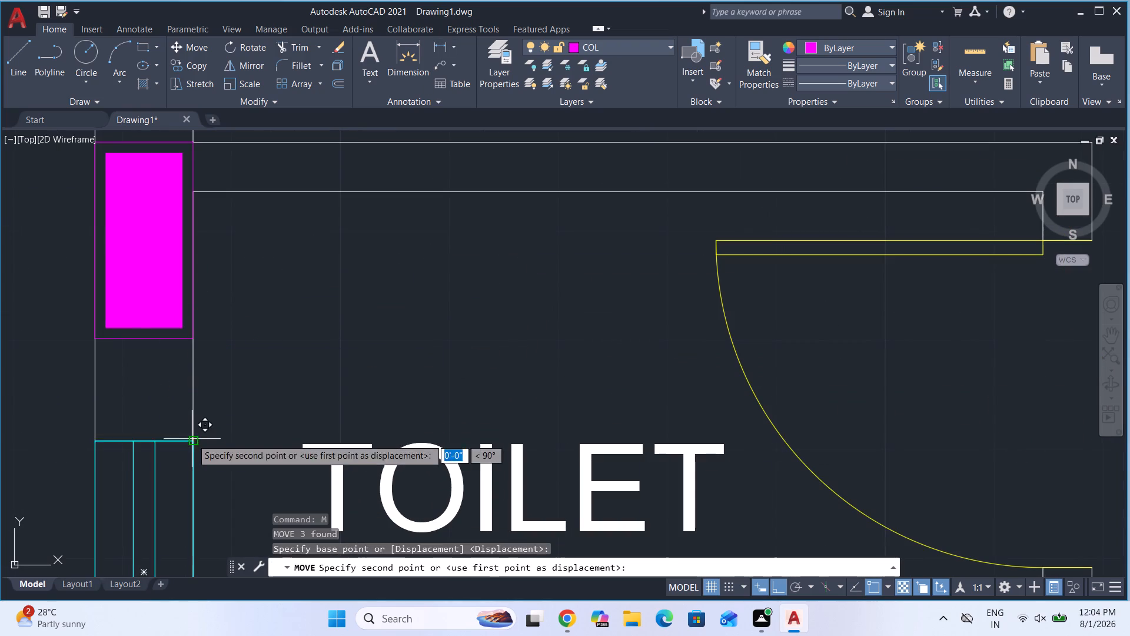
{"action": "type", "text": "3."}
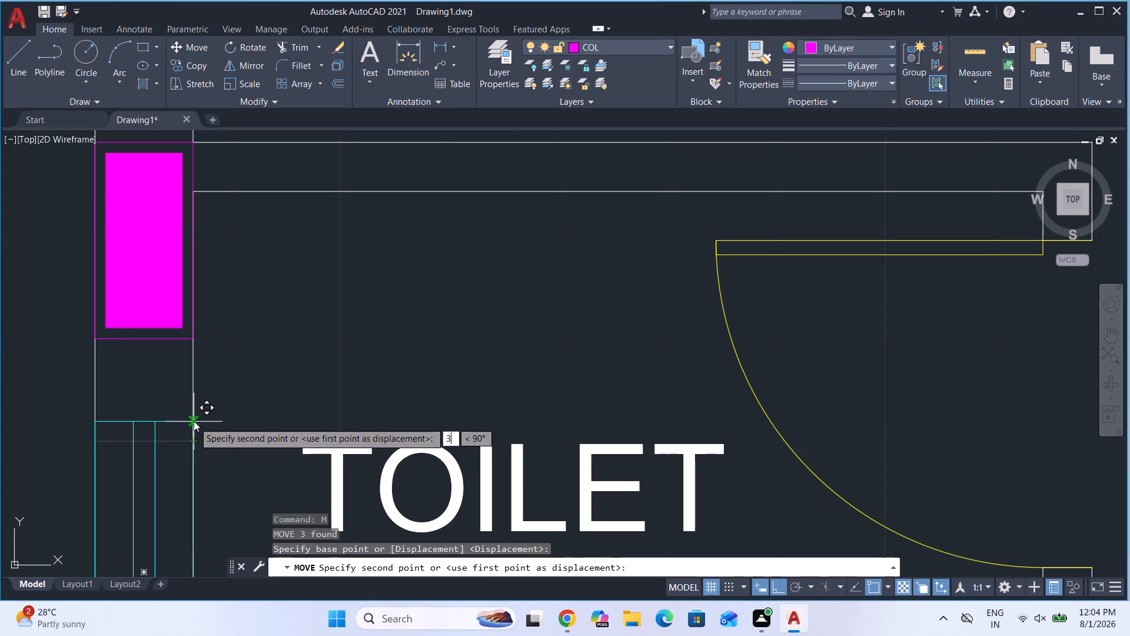
{"action": "type", "text": "5\""}
{"action": "key", "text": "Return"}
{"action": "key", "text": "Escape"}
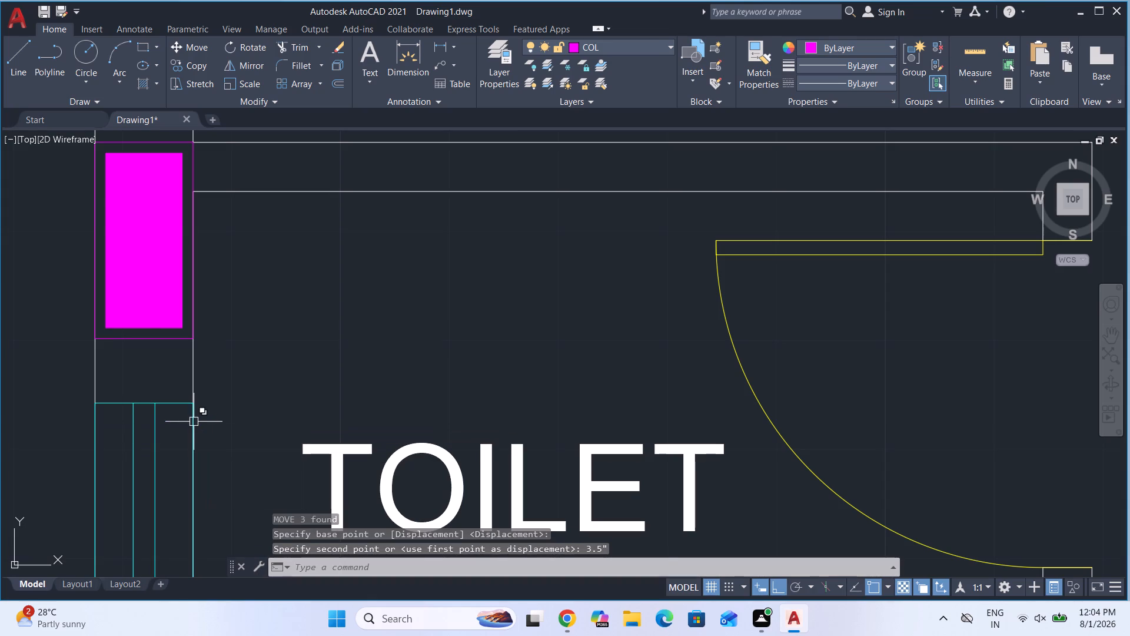
Copy the spare upright column by its lower-right corner to where the wall between M.BED and the stairs meets the outer wall face.
{"action": "scroll", "coordinate": [152, 313], "scroll_direction": "down", "scroll_amount": 5}
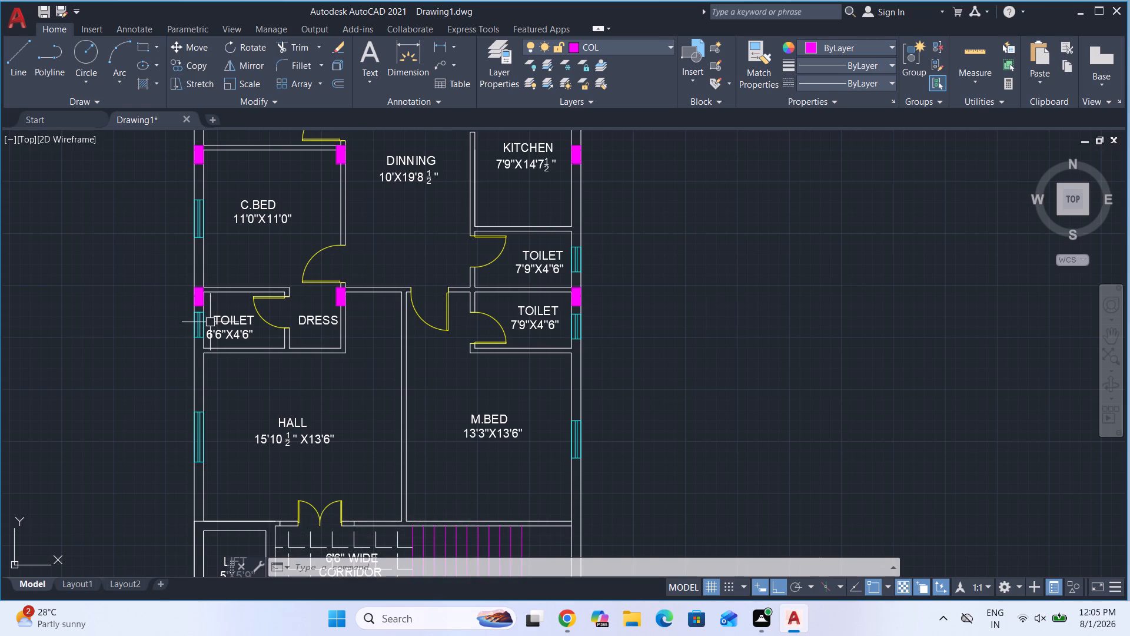
{"action": "scroll", "coordinate": [143, 269], "scroll_direction": "down", "scroll_amount": 1}
{"action": "scroll", "coordinate": [190, 454], "scroll_direction": "up", "scroll_amount": 2}
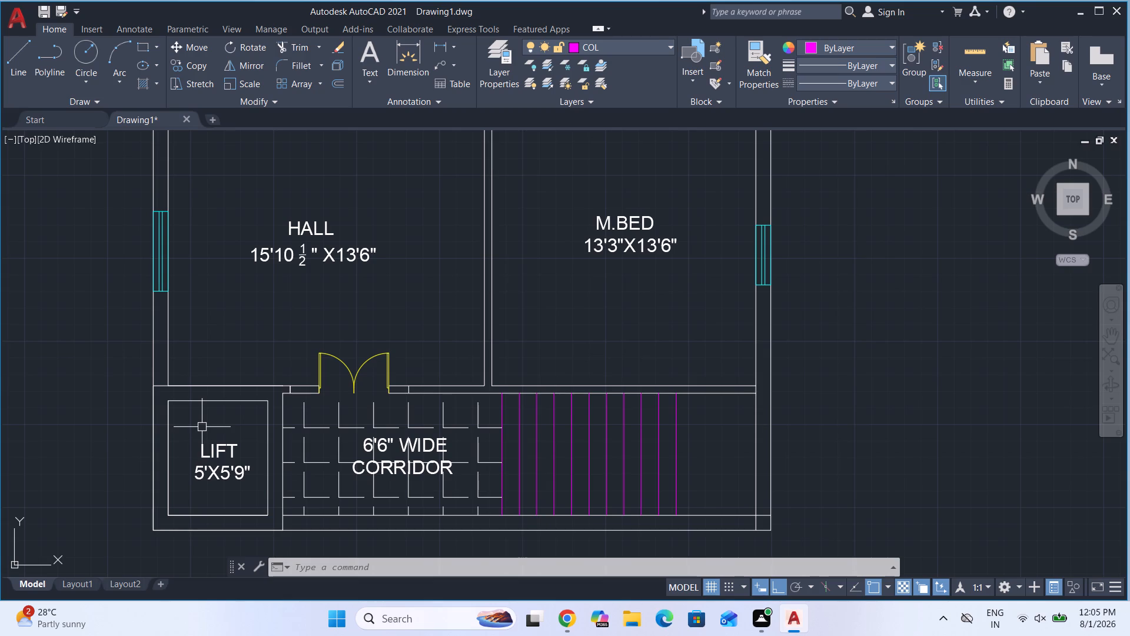
{"action": "scroll", "coordinate": [194, 383], "scroll_direction": "down", "scroll_amount": 1}
{"action": "scroll", "coordinate": [472, 382], "scroll_direction": "down", "scroll_amount": 1}
{"action": "scroll", "coordinate": [560, 339], "scroll_direction": "down", "scroll_amount": 2}
{"action": "scroll", "coordinate": [608, 238], "scroll_direction": "up", "scroll_amount": 3}
{"action": "scroll", "coordinate": [597, 339], "scroll_direction": "up", "scroll_amount": 2}
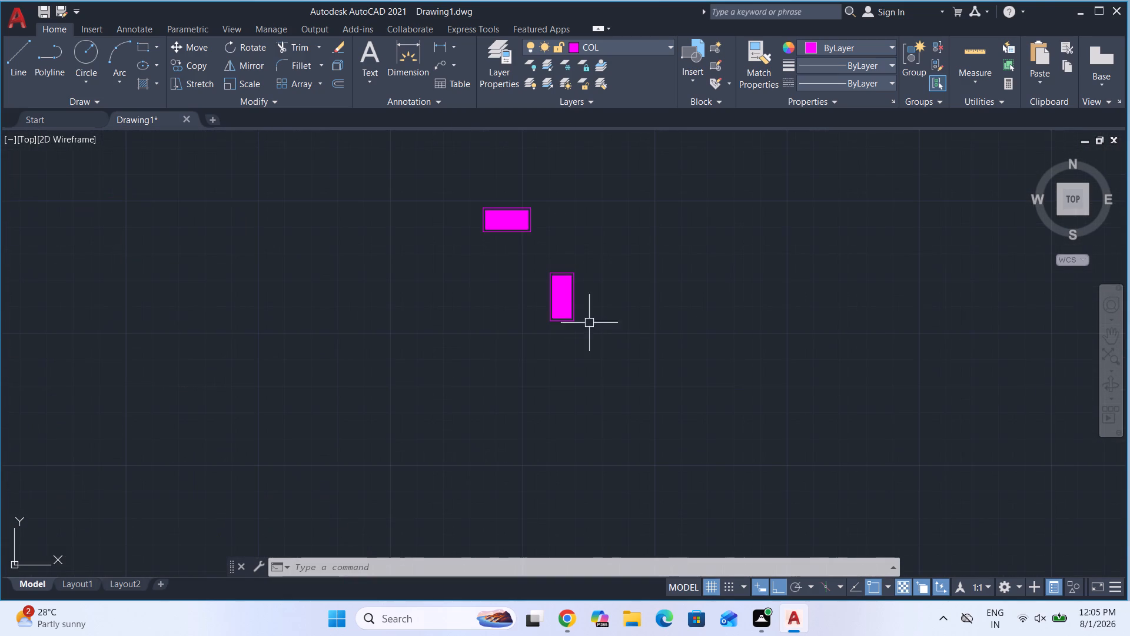
{"action": "left_click", "coordinate": [568, 305]}
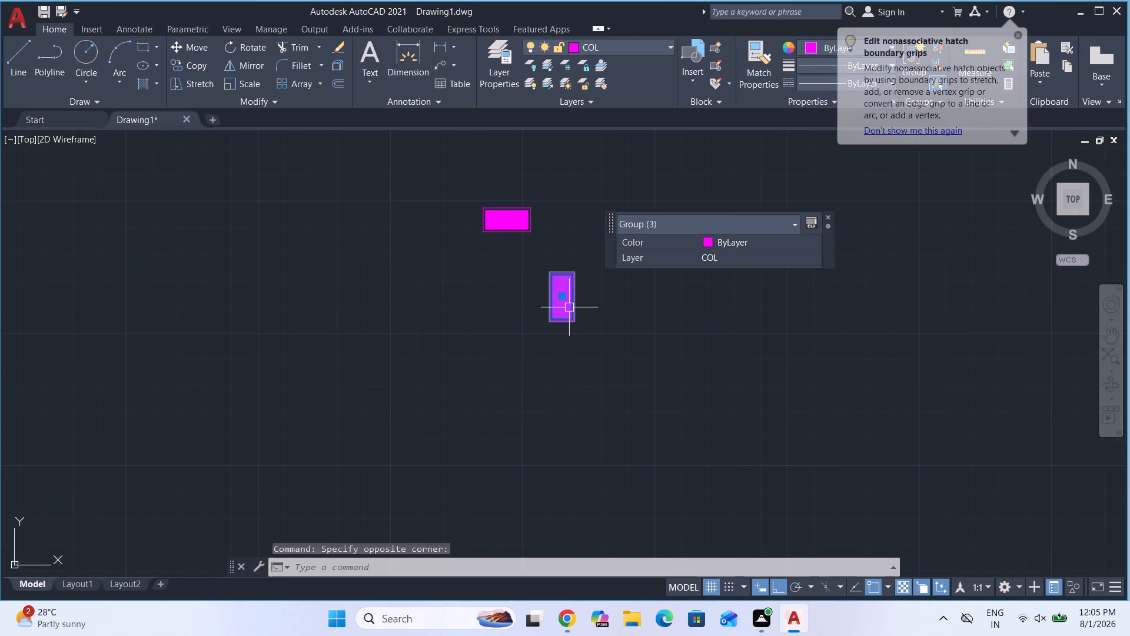
{"action": "type", "text": "CO"}
{"action": "key", "text": "Return"}
{"action": "scroll", "coordinate": [578, 347], "scroll_direction": "up", "scroll_amount": 2}
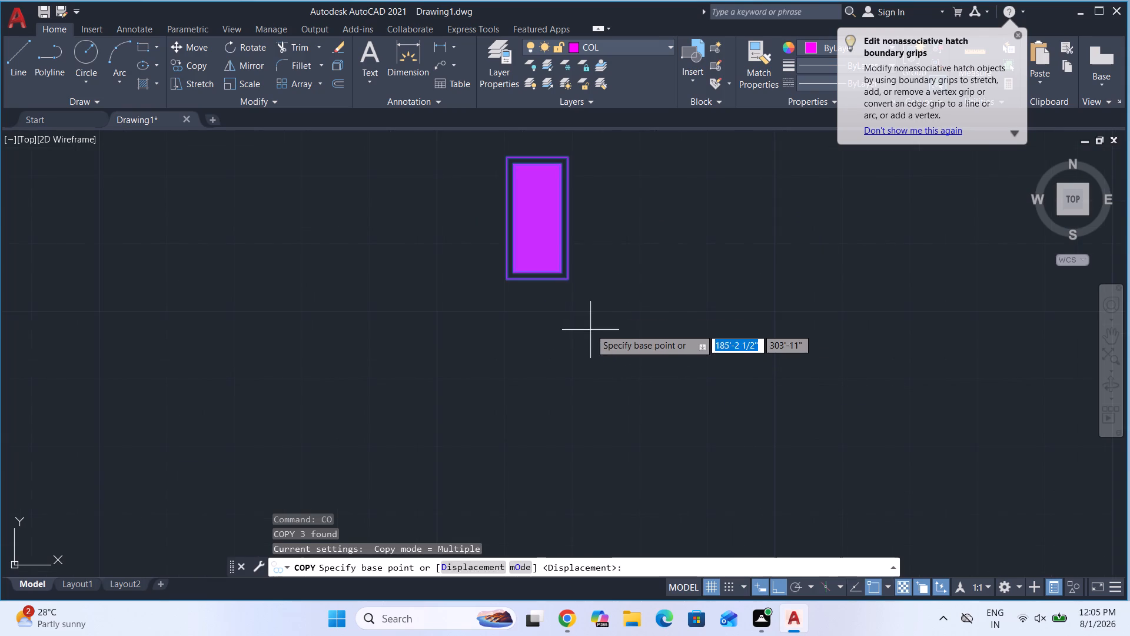
{"action": "left_click", "coordinate": [573, 280]}
{"action": "scroll", "coordinate": [660, 249], "scroll_direction": "down", "scroll_amount": 6}
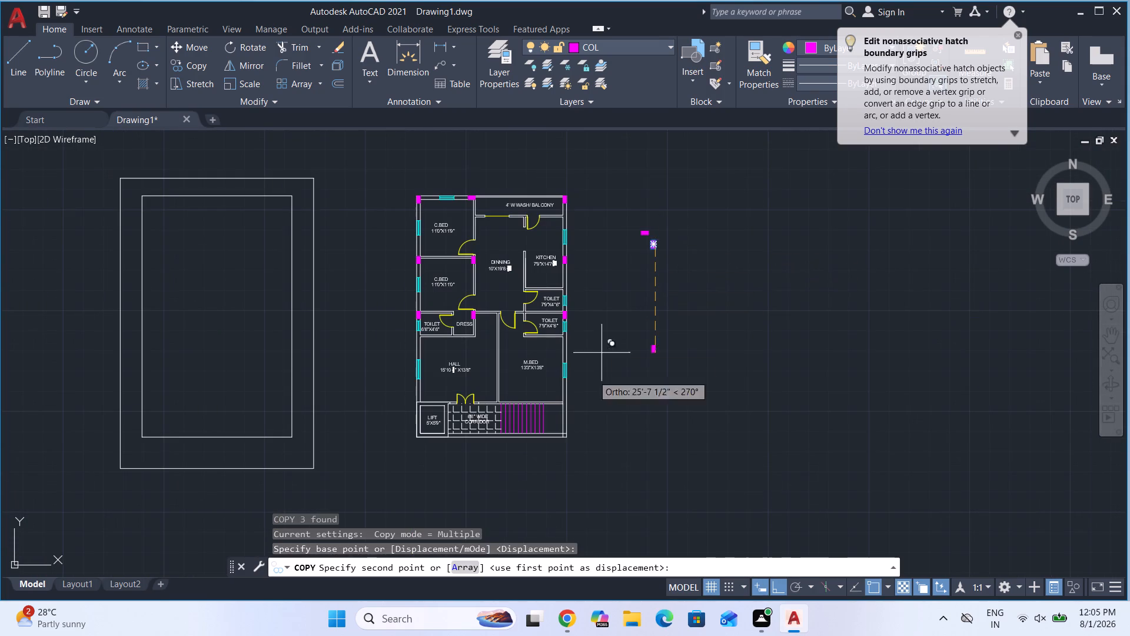
{"action": "scroll", "coordinate": [574, 400], "scroll_direction": "up", "scroll_amount": 4}
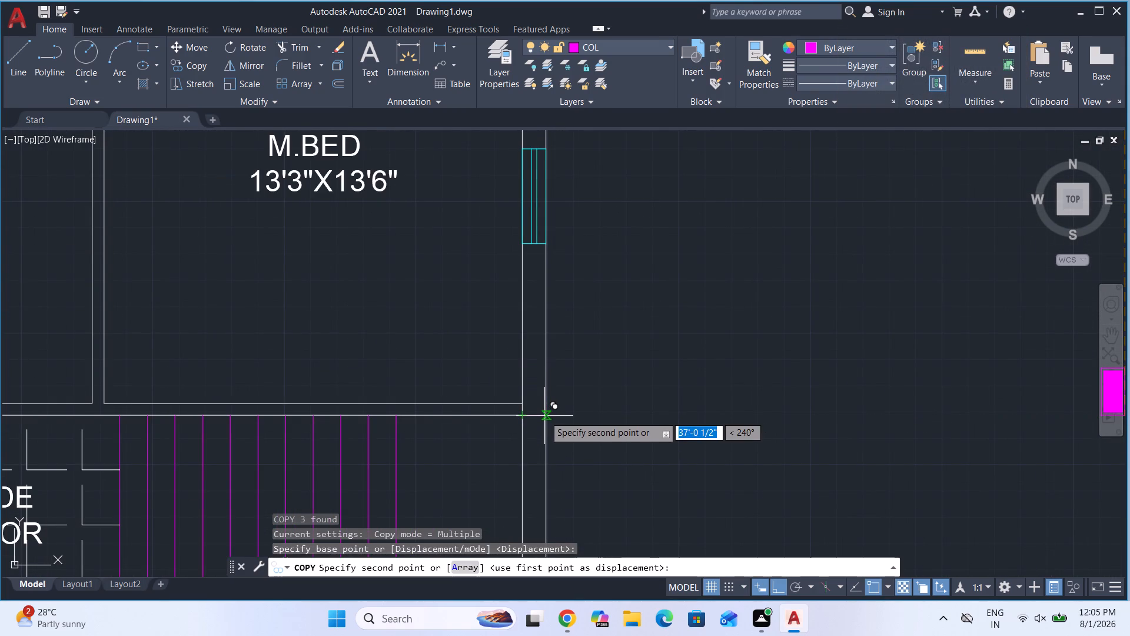
{"action": "left_click", "coordinate": [544, 416]}
{"action": "scroll", "coordinate": [599, 386], "scroll_direction": "down", "scroll_amount": 3}
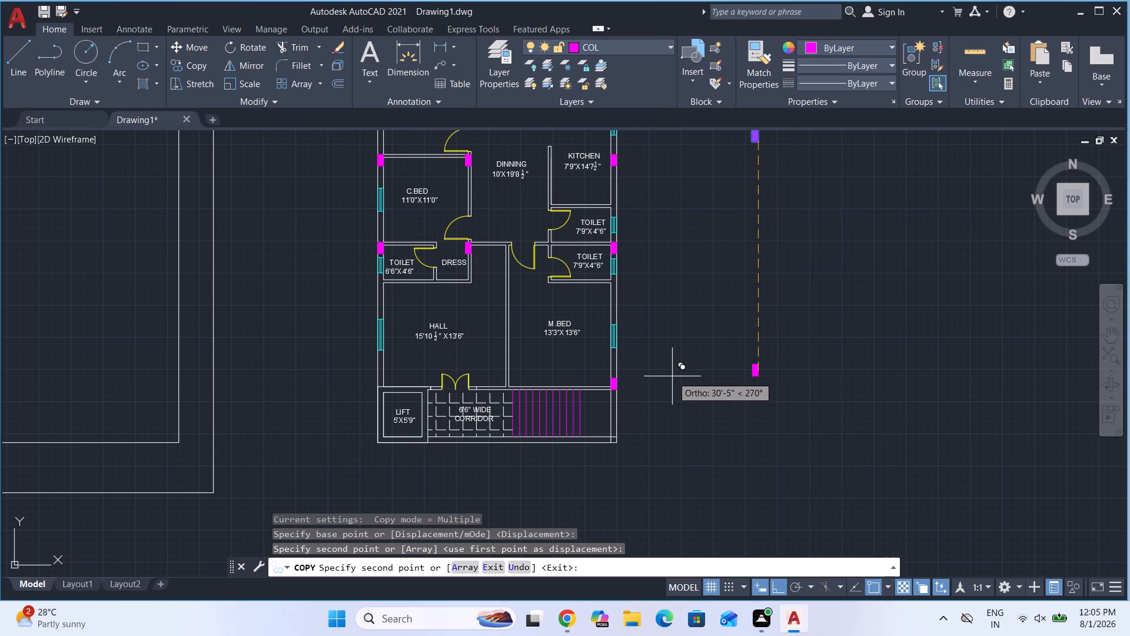
{"action": "key", "text": "Escape"}
Copy the spare horizontal column by its lower-left corner to the corridor-side wall face below the HALL and M.BED partition.
{"action": "scroll", "coordinate": [623, 401], "scroll_direction": "down", "scroll_amount": 2}
{"action": "scroll", "coordinate": [668, 290], "scroll_direction": "up", "scroll_amount": 3}
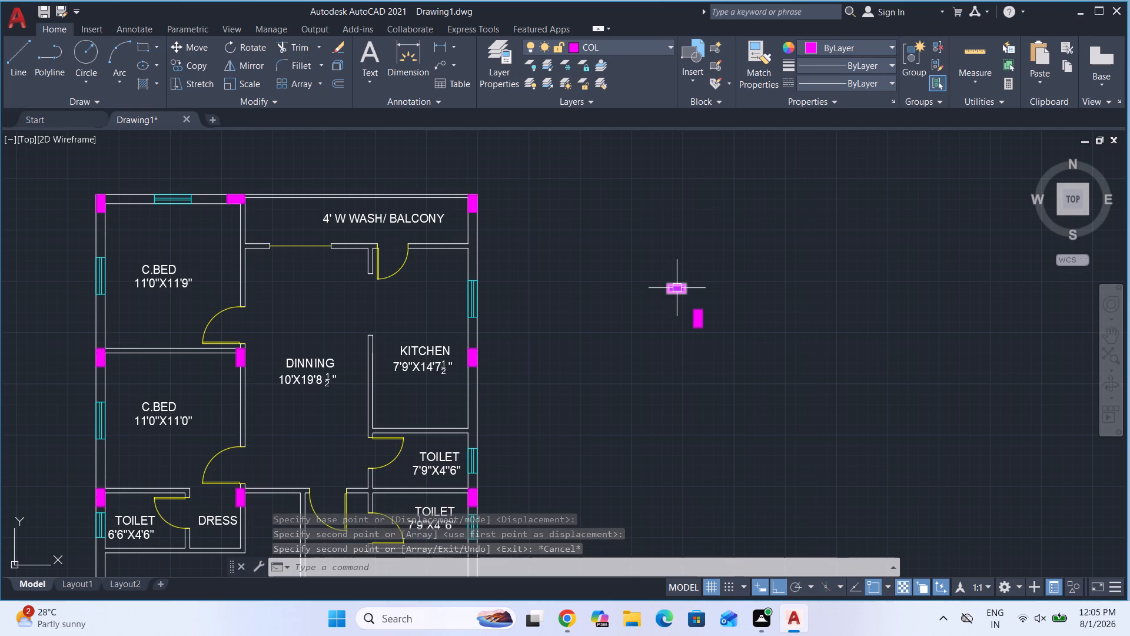
{"action": "left_click", "coordinate": [677, 288]}
{"action": "key", "text": "c"}
{"action": "key", "text": "o"}
{"action": "key", "text": "Return"}
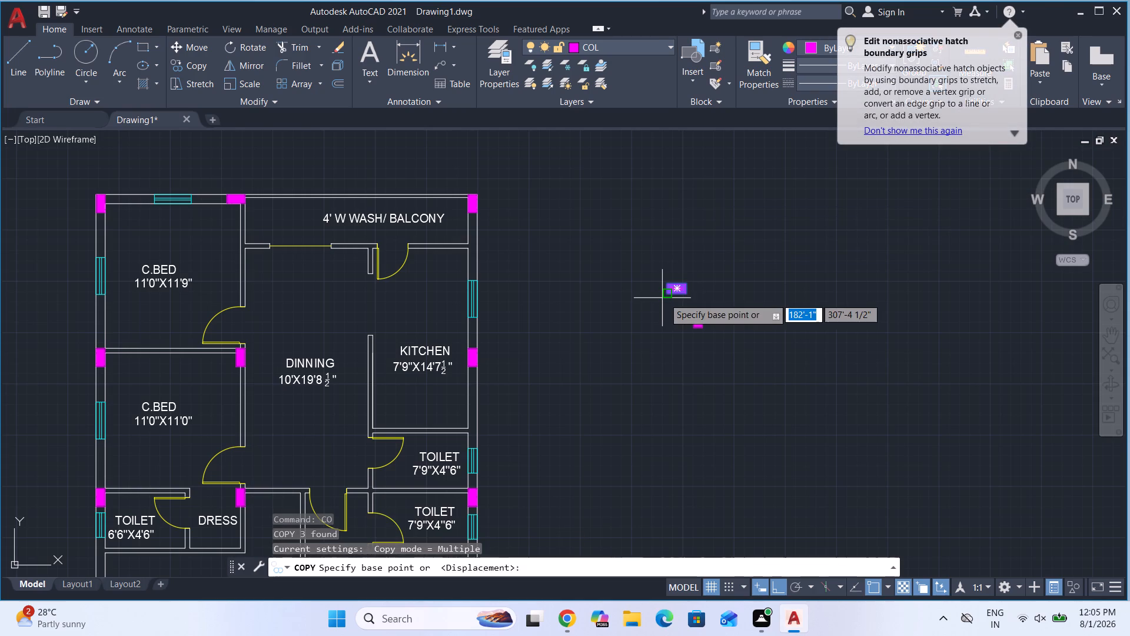
{"action": "scroll", "coordinate": [650, 300], "scroll_direction": "up", "scroll_amount": 3}
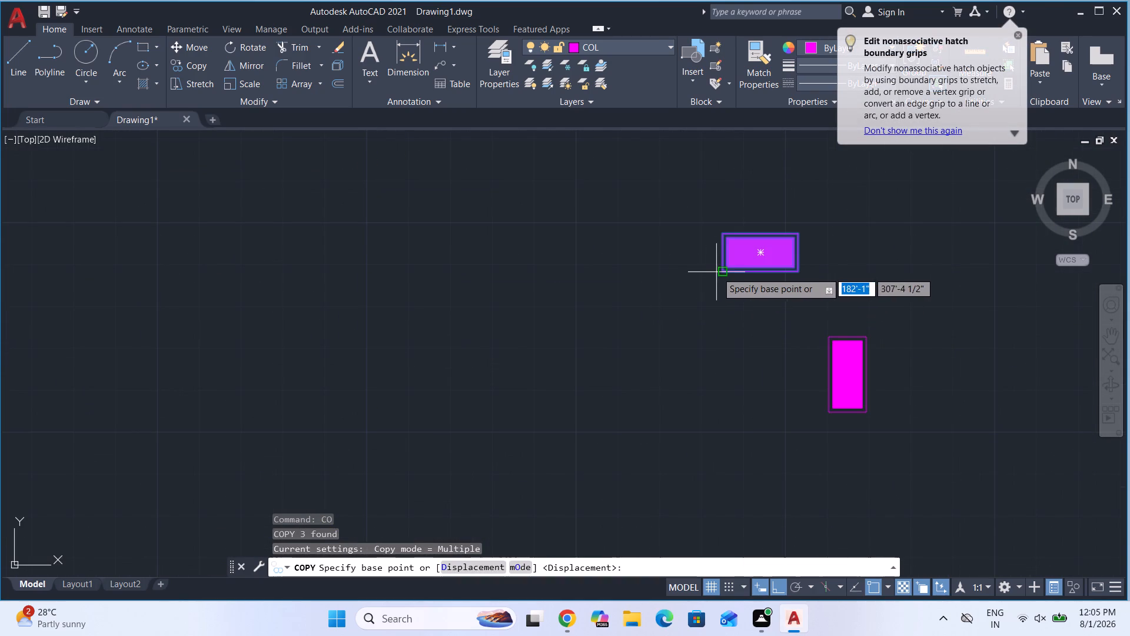
{"action": "left_click", "coordinate": [721, 272]}
{"action": "scroll", "coordinate": [800, 243], "scroll_direction": "down", "scroll_amount": 5}
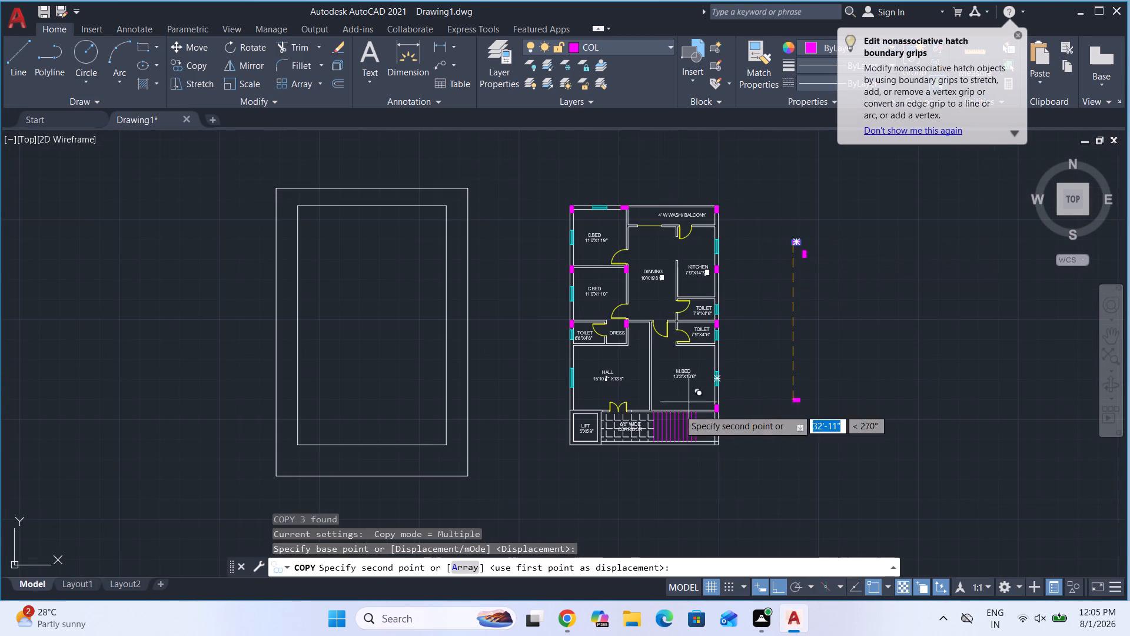
{"action": "scroll", "coordinate": [644, 415], "scroll_direction": "up", "scroll_amount": 5}
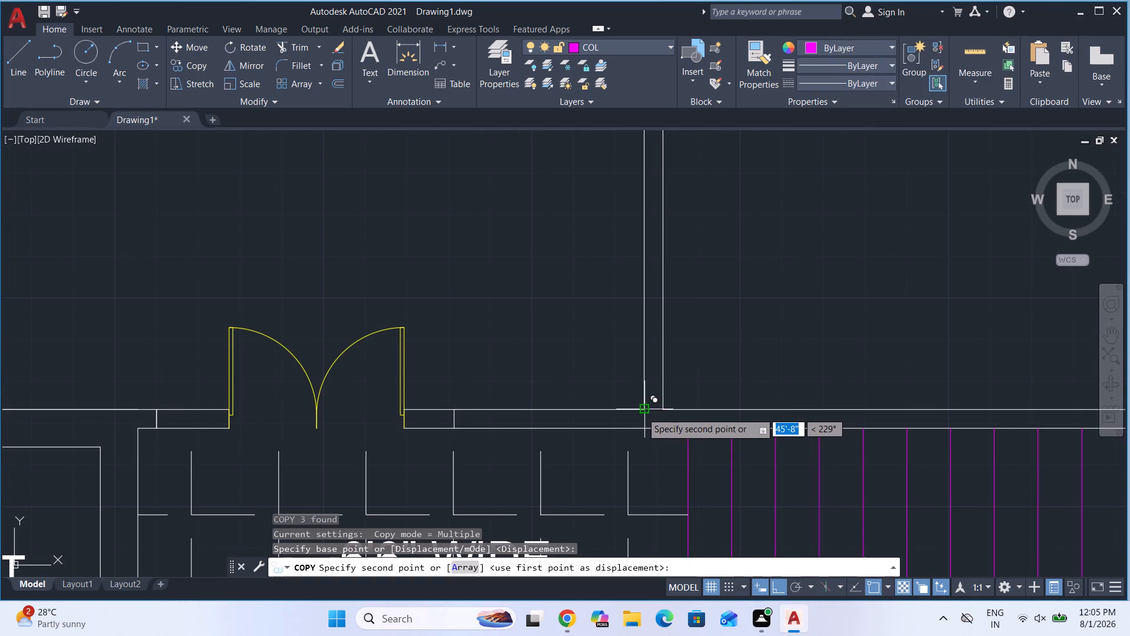
{"action": "left_click", "coordinate": [644, 428]}
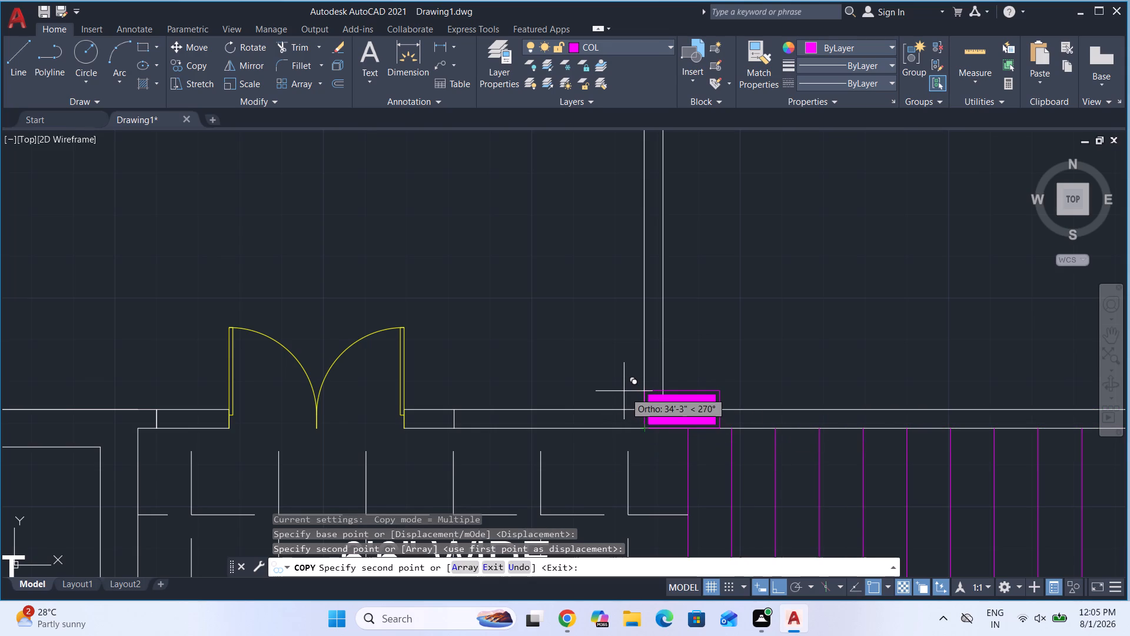
Place another horizontal column copy in the lower-right outer corner of the plan, beyond the stairs.
{"action": "scroll", "coordinate": [624, 391], "scroll_direction": "down", "scroll_amount": 2}
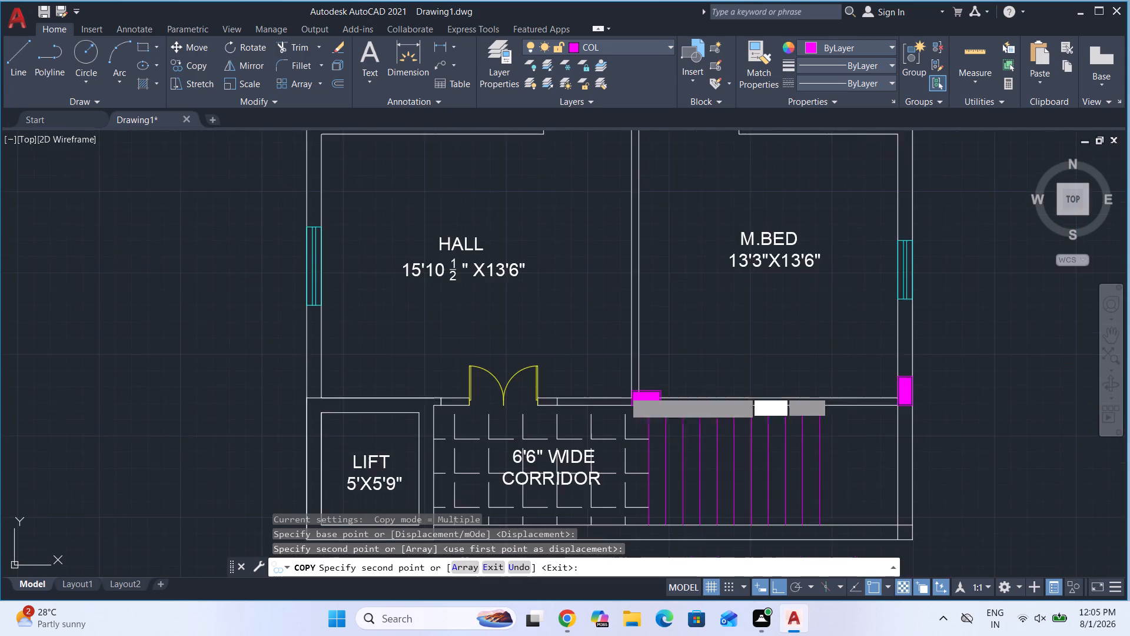
{"action": "scroll", "coordinate": [624, 391], "scroll_direction": "down", "scroll_amount": 1}
{"action": "scroll", "coordinate": [809, 500], "scroll_direction": "up", "scroll_amount": 3}
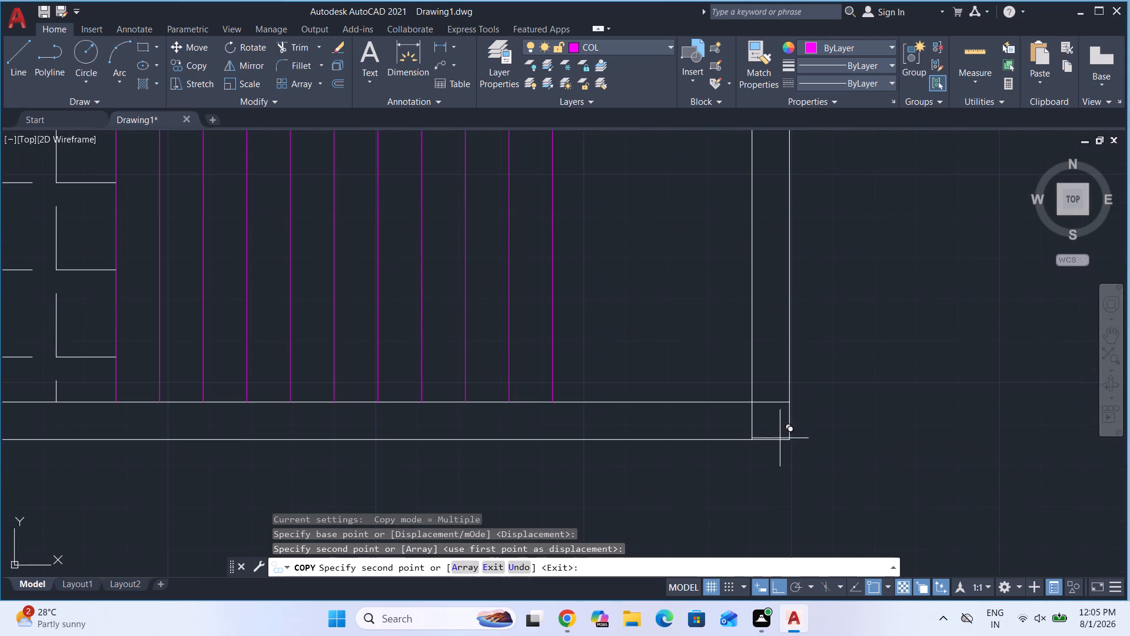
{"action": "left_click", "coordinate": [714, 437]}
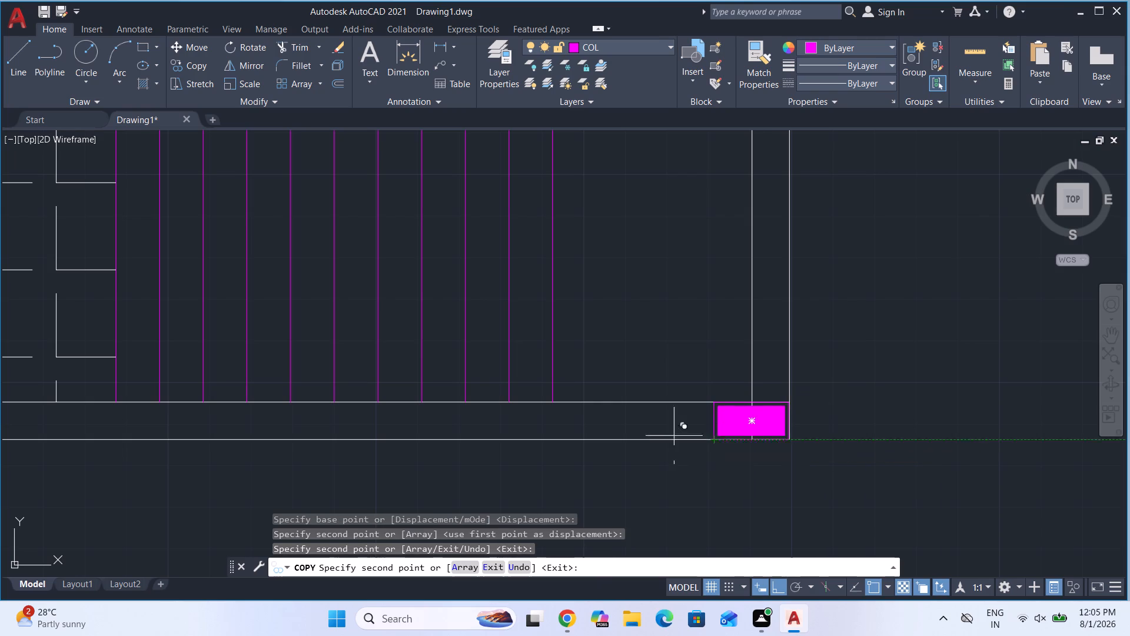
Place another copy of the horizontal column in the lower-left outer corner of the LIFT.
{"action": "scroll", "coordinate": [683, 380], "scroll_direction": "down", "scroll_amount": 3}
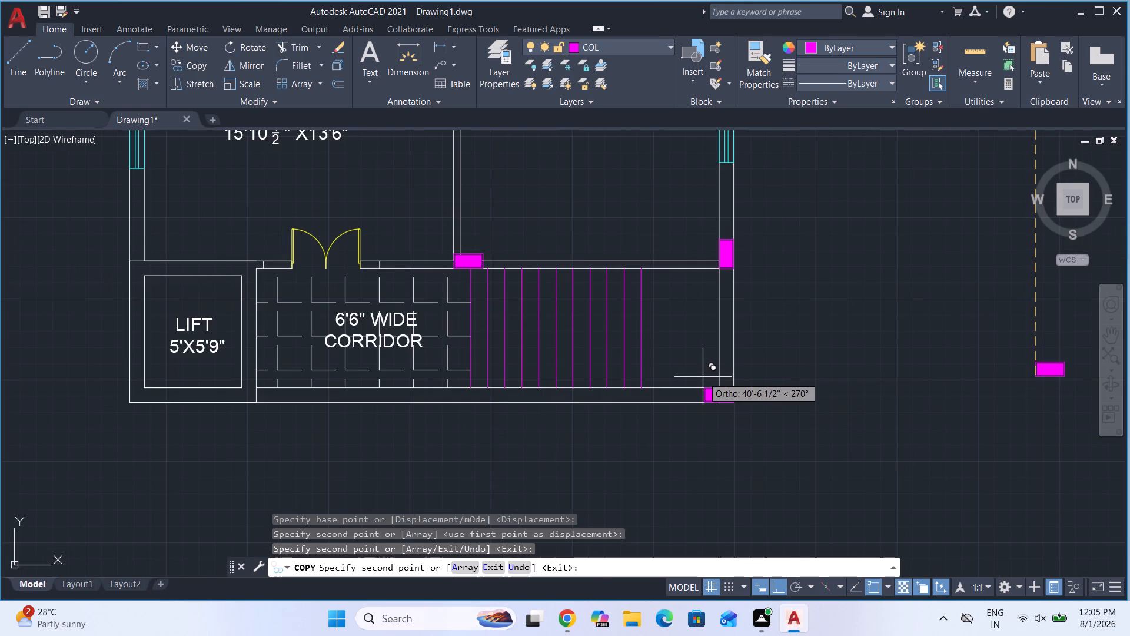
{"action": "scroll", "coordinate": [786, 373], "scroll_direction": "down", "scroll_amount": 2}
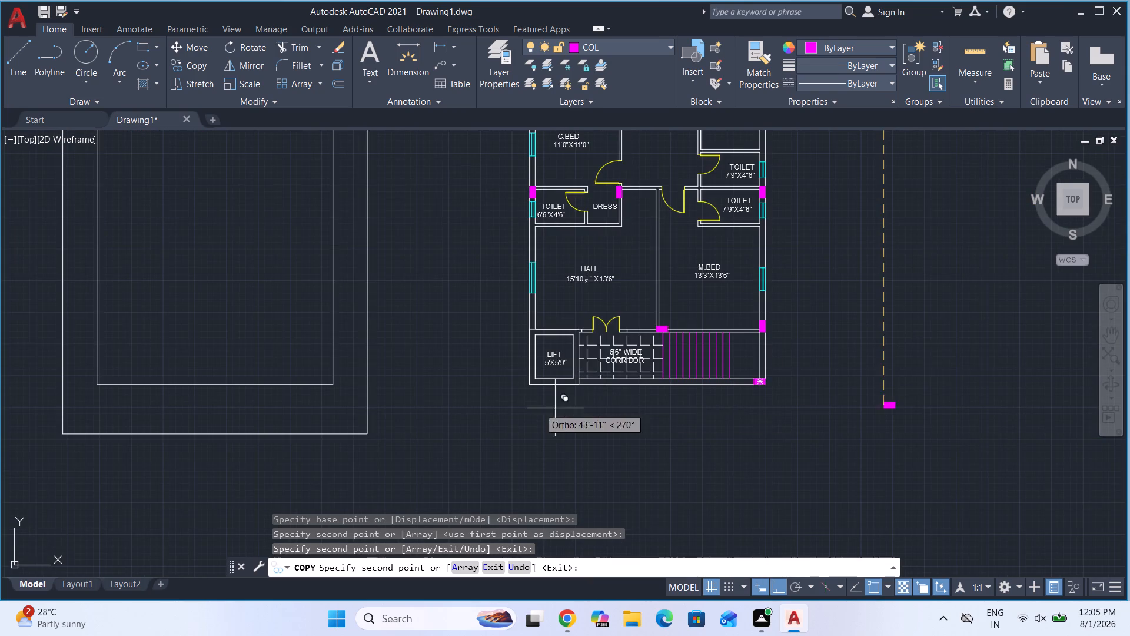
{"action": "scroll", "coordinate": [556, 383], "scroll_direction": "up", "scroll_amount": 4}
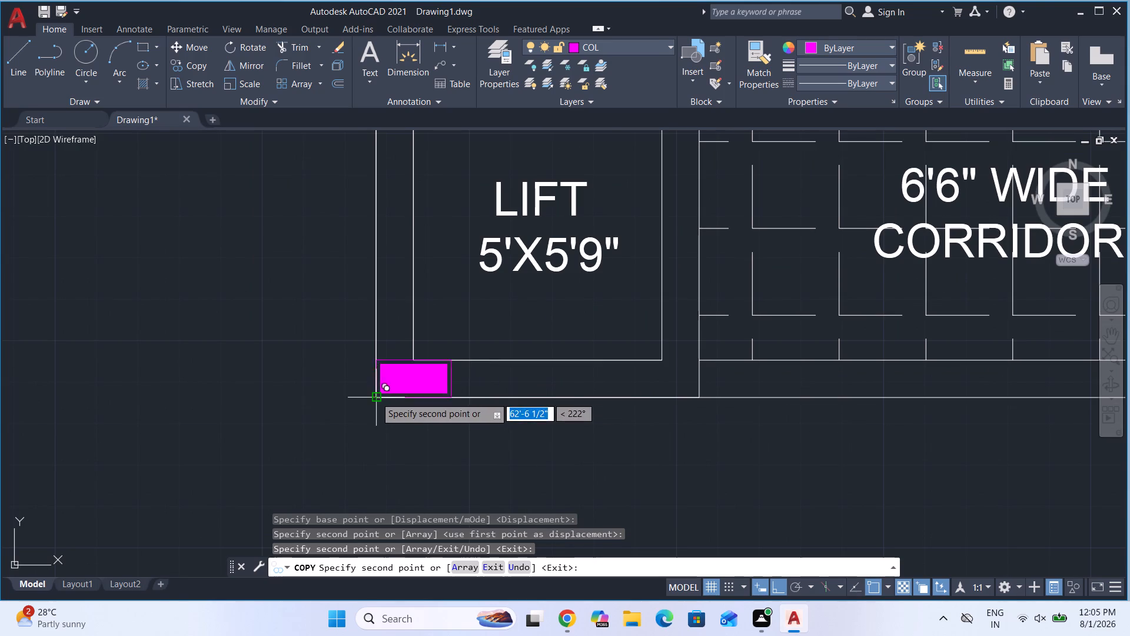
{"action": "left_click", "coordinate": [375, 397]}
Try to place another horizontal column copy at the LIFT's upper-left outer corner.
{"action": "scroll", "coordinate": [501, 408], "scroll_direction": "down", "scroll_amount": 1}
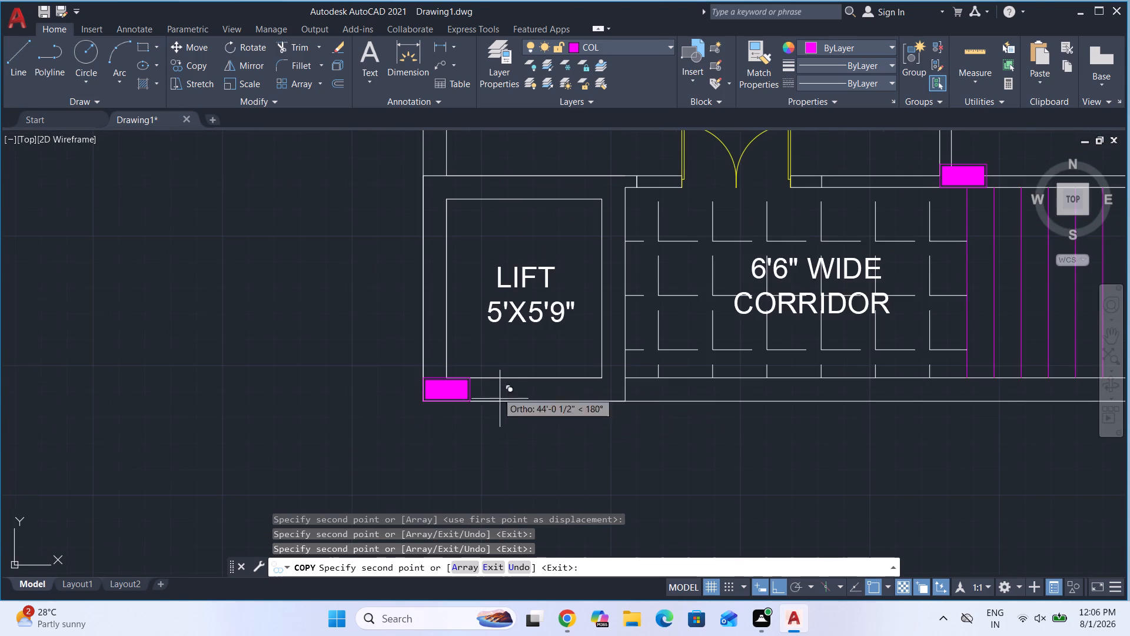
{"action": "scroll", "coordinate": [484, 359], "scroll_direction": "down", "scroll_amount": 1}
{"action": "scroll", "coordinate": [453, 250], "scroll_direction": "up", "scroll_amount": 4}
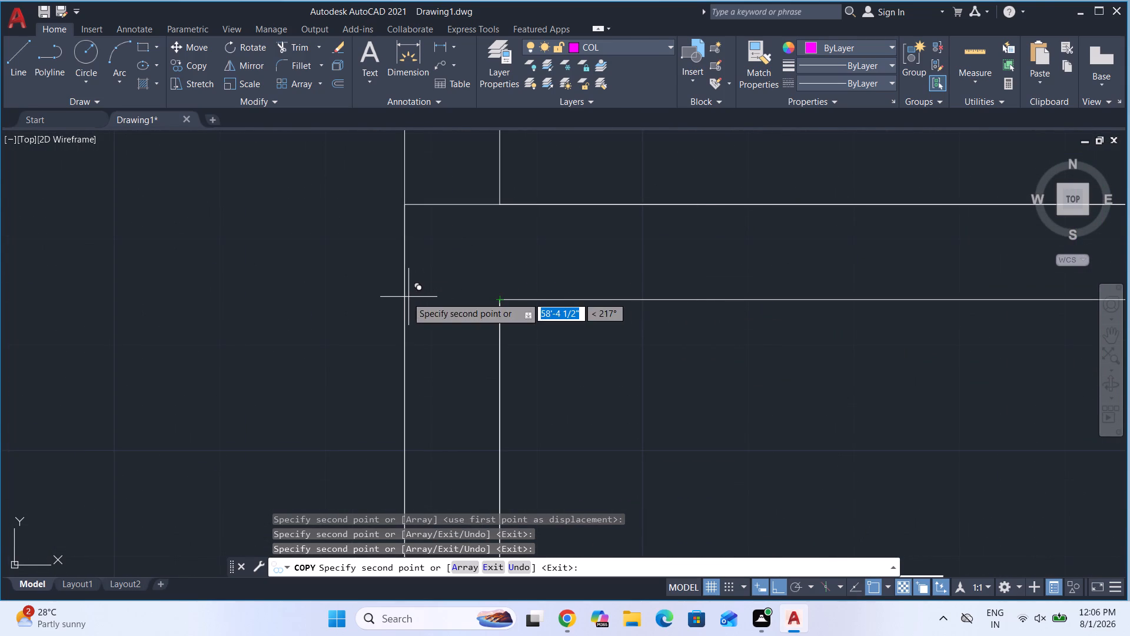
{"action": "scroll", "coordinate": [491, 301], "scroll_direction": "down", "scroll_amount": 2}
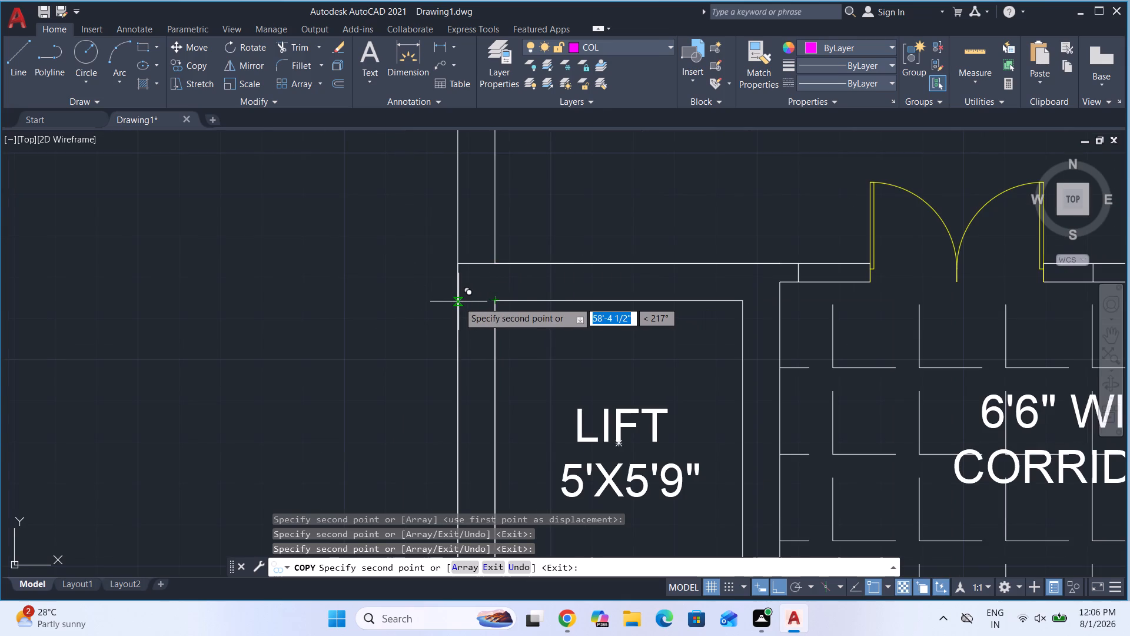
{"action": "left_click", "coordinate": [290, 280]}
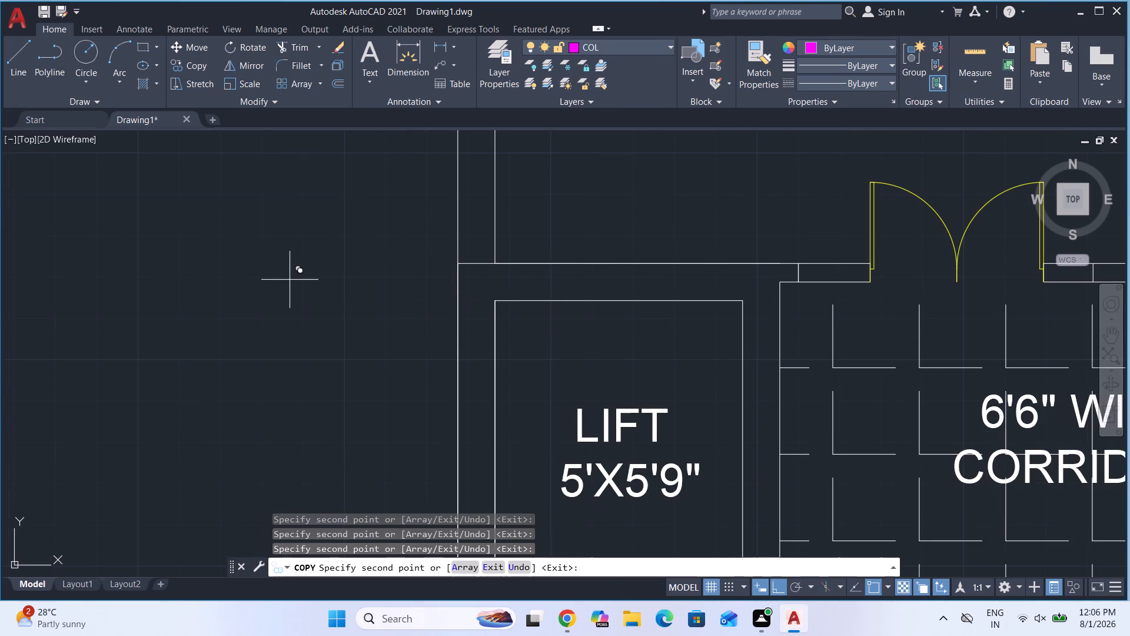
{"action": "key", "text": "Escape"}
Copy the spare horizontal column by its upper-left corner to the LIFT's upper-left outer corner, below the HALL.
{"action": "scroll", "coordinate": [312, 290], "scroll_direction": "down", "scroll_amount": 5}
{"action": "scroll", "coordinate": [518, 376], "scroll_direction": "down", "scroll_amount": 1}
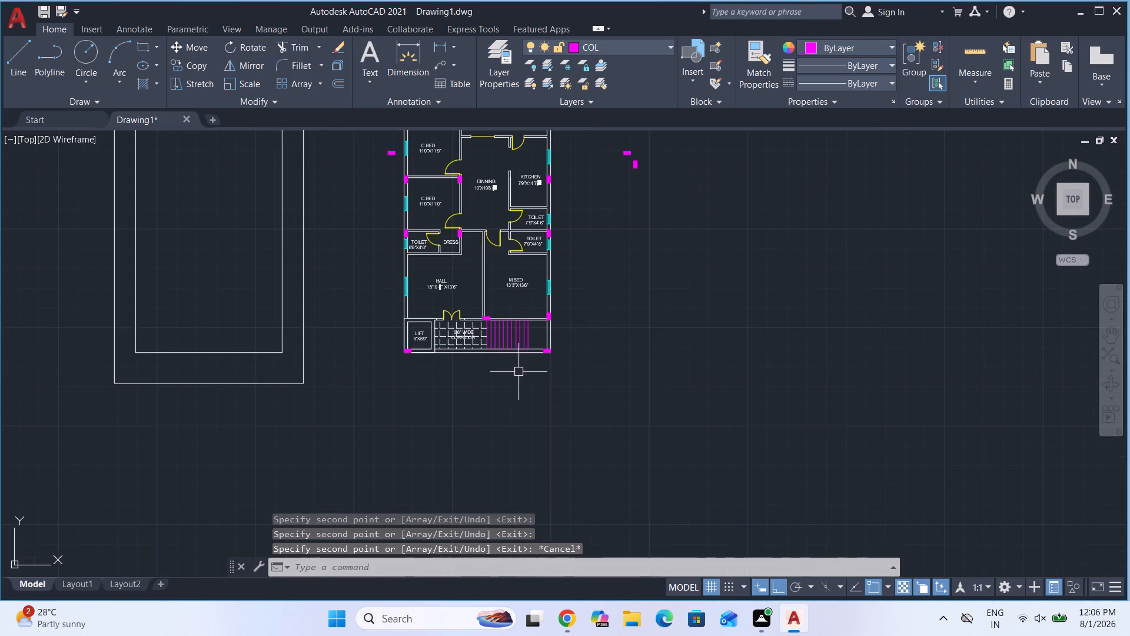
{"action": "scroll", "coordinate": [637, 142], "scroll_direction": "up", "scroll_amount": 4}
{"action": "left_click", "coordinate": [594, 210]}
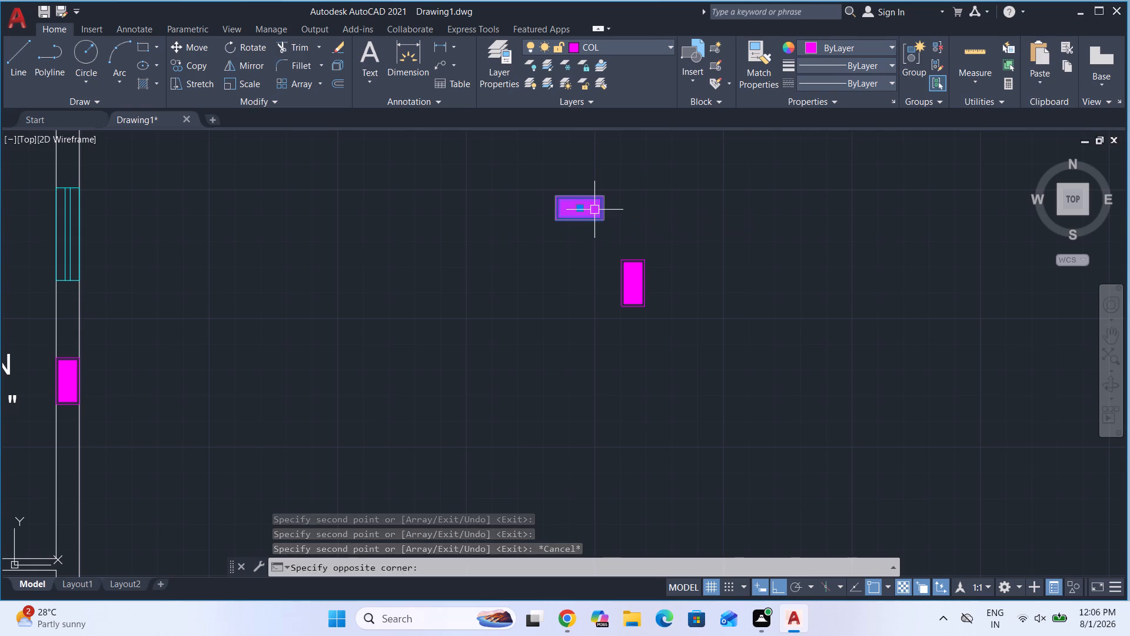
{"action": "type", "text": "CO"}
{"action": "key", "text": "Return"}
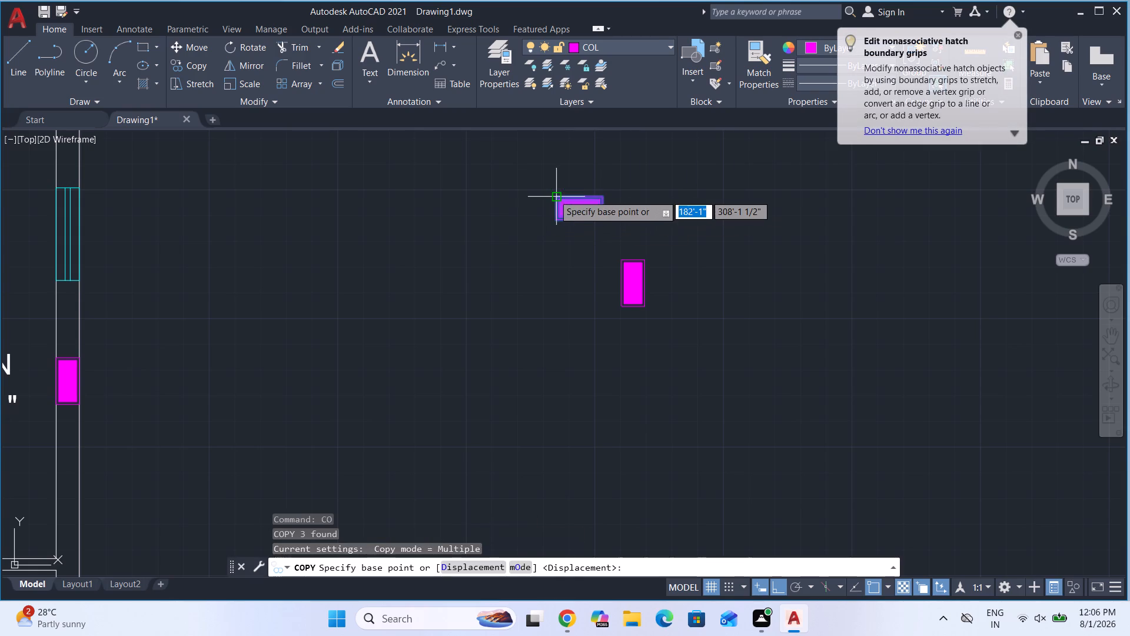
{"action": "left_click", "coordinate": [556, 198]}
{"action": "scroll", "coordinate": [730, 235], "scroll_direction": "down", "scroll_amount": 4}
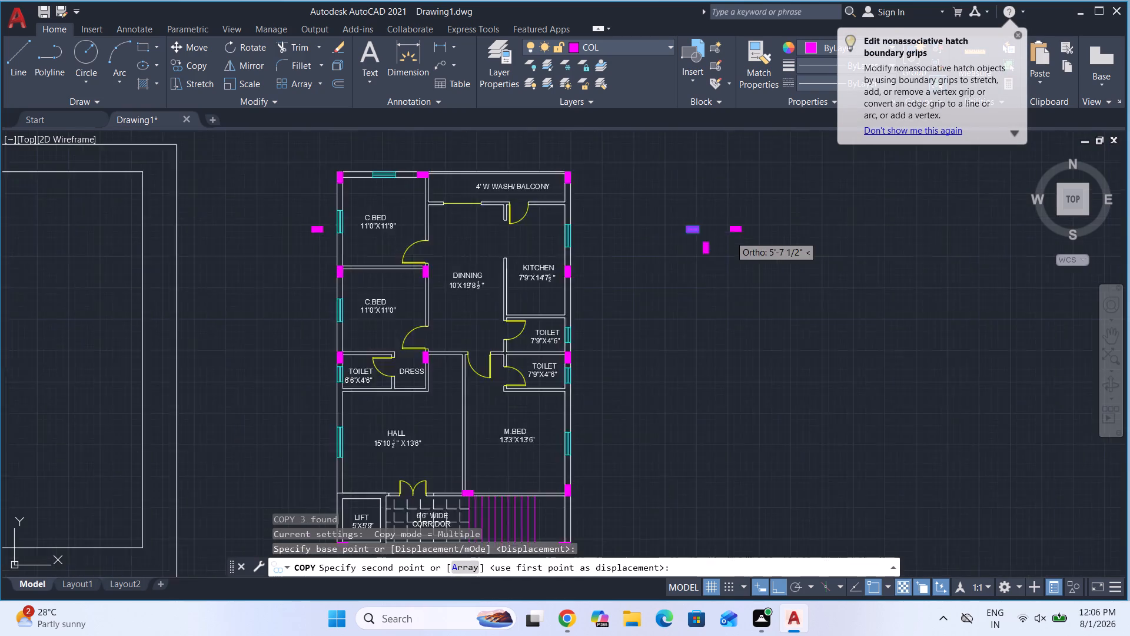
{"action": "scroll", "coordinate": [730, 235], "scroll_direction": "down", "scroll_amount": 1}
{"action": "scroll", "coordinate": [579, 341], "scroll_direction": "up", "scroll_amount": 4}
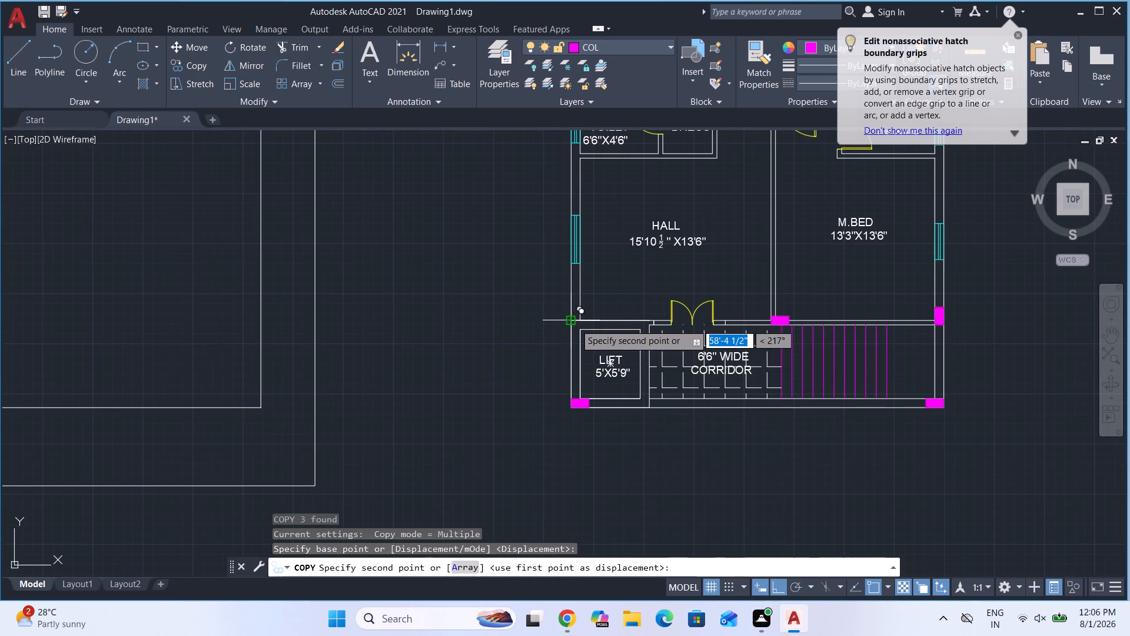
{"action": "left_click", "coordinate": [575, 324]}
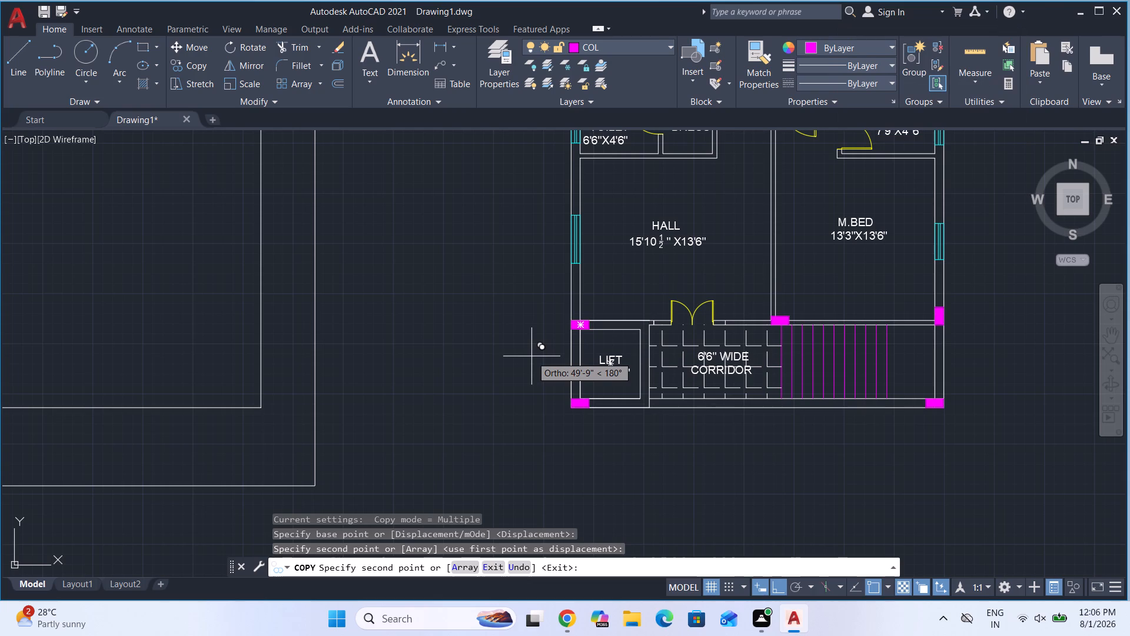
{"action": "key", "text": "Escape"}
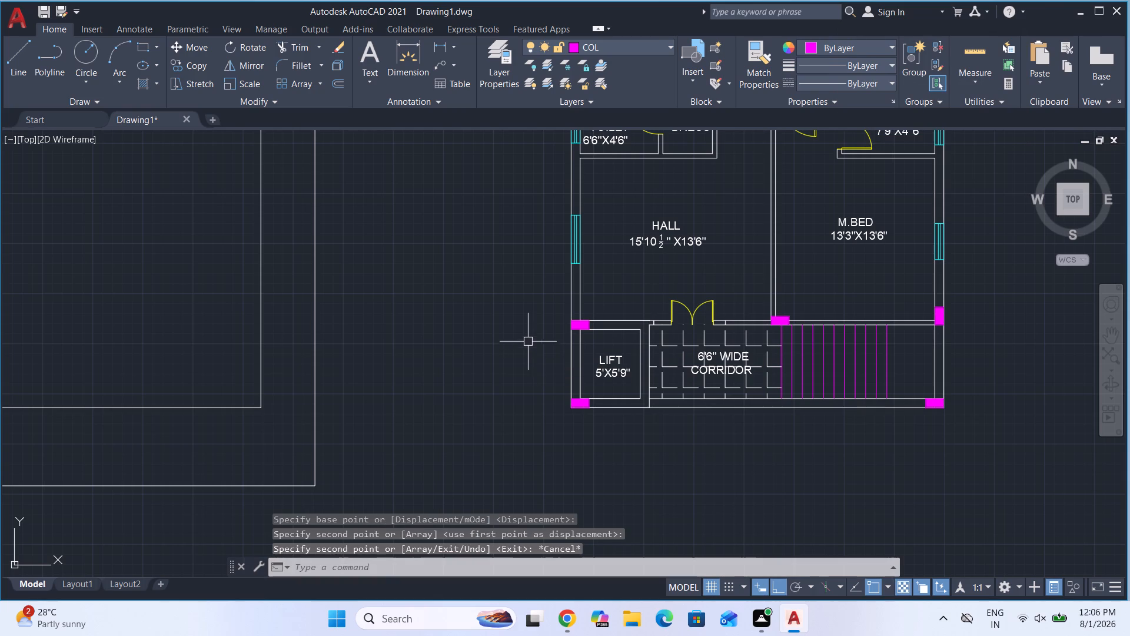
Copy the spare horizontal column by its upper-right corner to the LIFT's upper corridor-side corner, on the HALL wall.
{"action": "scroll", "coordinate": [656, 331], "scroll_direction": "up", "scroll_amount": 1}
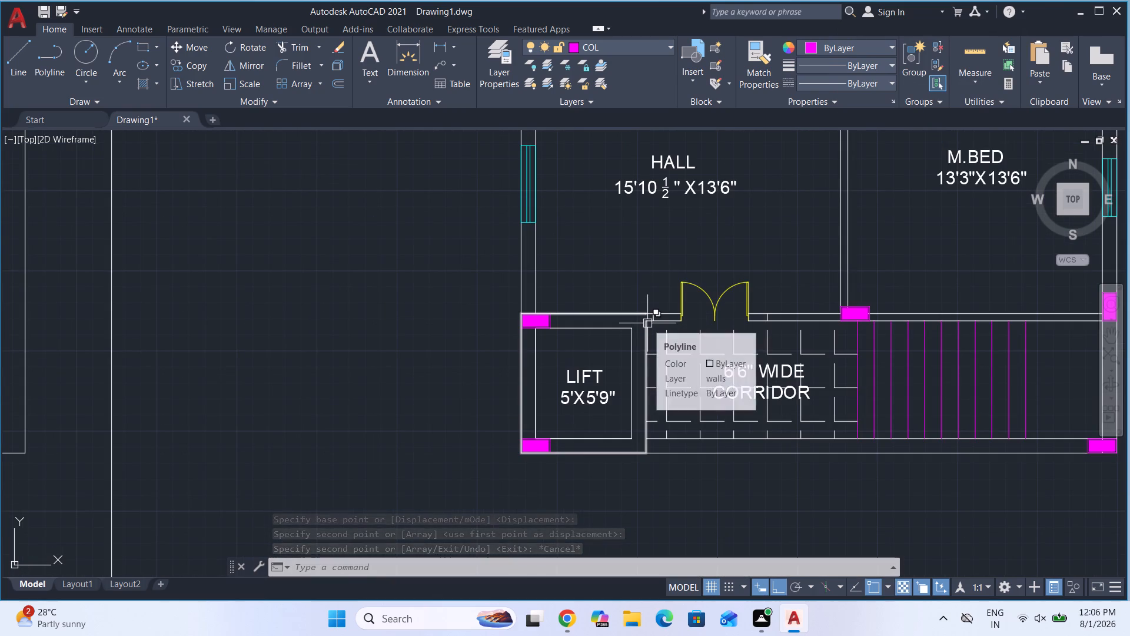
{"action": "scroll", "coordinate": [647, 324], "scroll_direction": "up", "scroll_amount": 2}
{"action": "scroll", "coordinate": [573, 299], "scroll_direction": "down", "scroll_amount": 1}
{"action": "scroll", "coordinate": [499, 336], "scroll_direction": "down", "scroll_amount": 3}
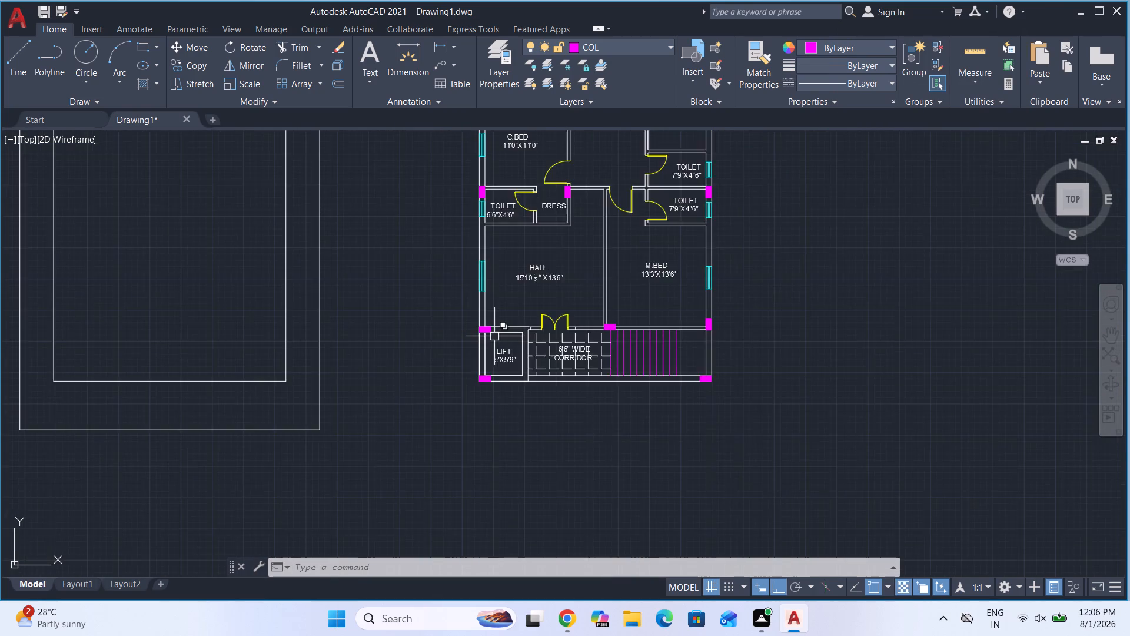
{"action": "scroll", "coordinate": [494, 336], "scroll_direction": "down", "scroll_amount": 3}
{"action": "scroll", "coordinate": [577, 263], "scroll_direction": "up", "scroll_amount": 4}
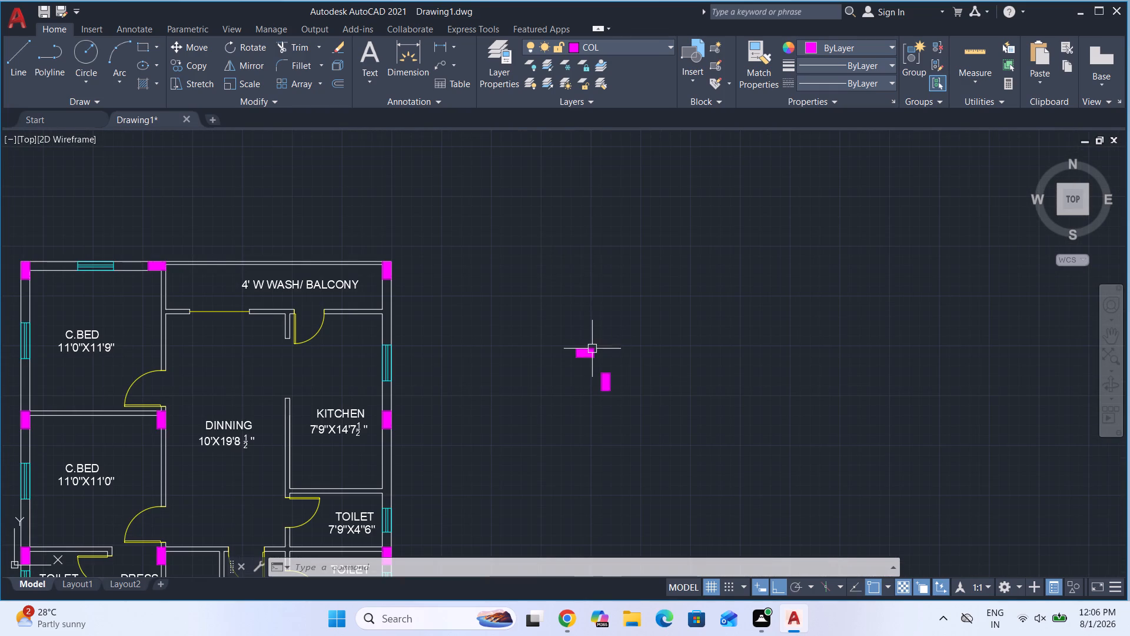
{"action": "left_click", "coordinate": [588, 351]}
{"action": "key", "text": "c"}
{"action": "key", "text": "o"}
{"action": "key", "text": "Return"}
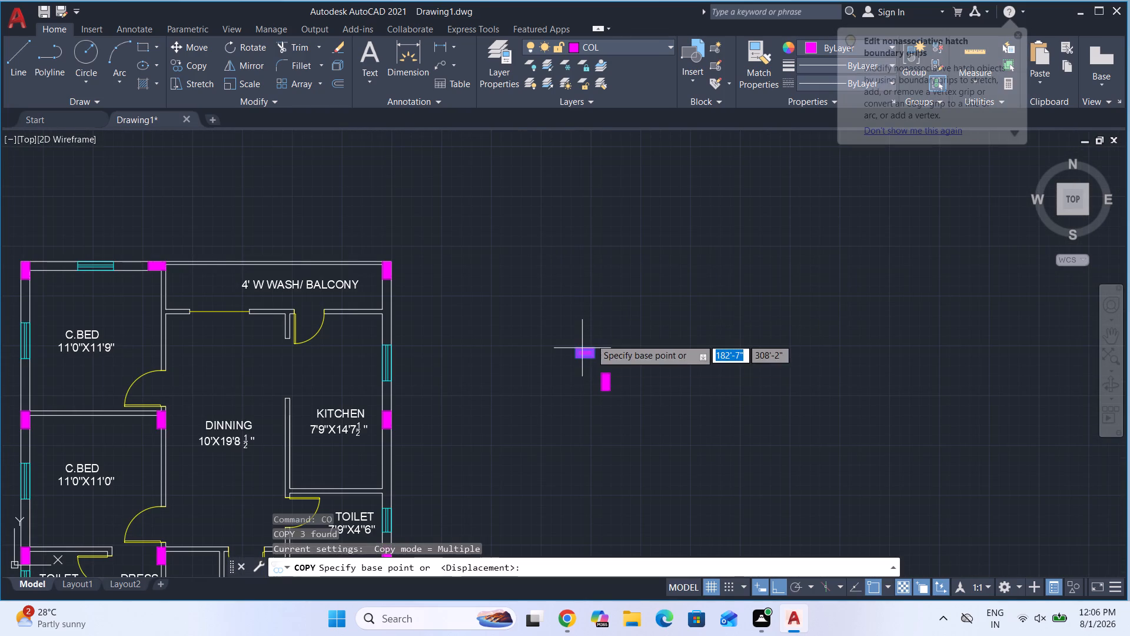
{"action": "scroll", "coordinate": [592, 339], "scroll_direction": "up", "scroll_amount": 4}
{"action": "left_click", "coordinate": [594, 363]}
{"action": "scroll", "coordinate": [675, 322], "scroll_direction": "down", "scroll_amount": 2}
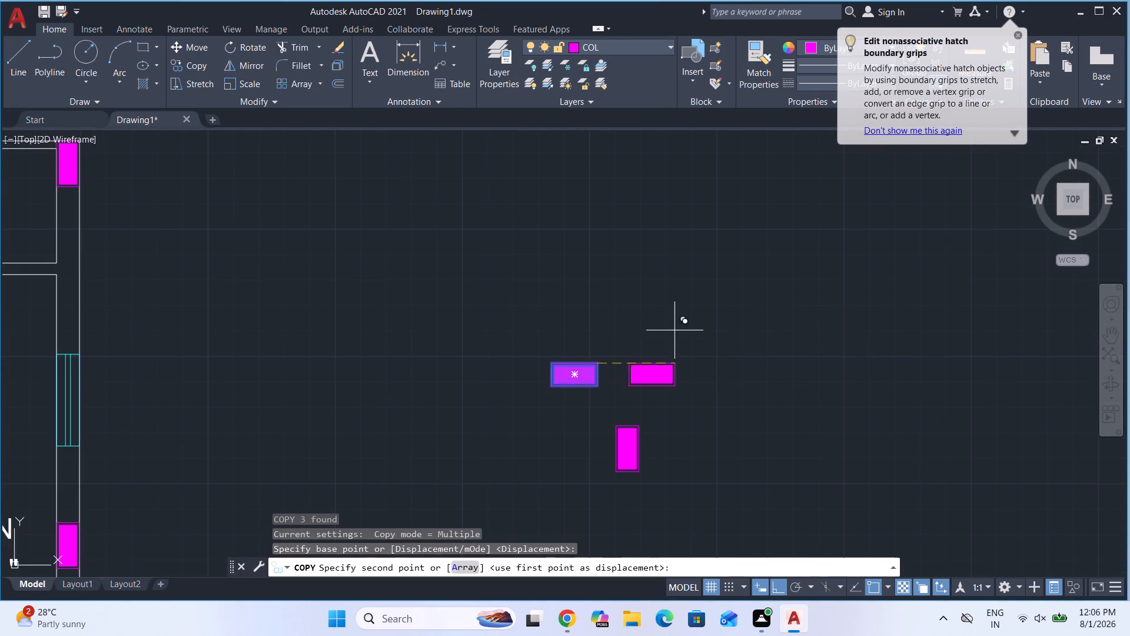
{"action": "scroll", "coordinate": [675, 322], "scroll_direction": "down", "scroll_amount": 3}
{"action": "scroll", "coordinate": [571, 432], "scroll_direction": "up", "scroll_amount": 3}
{"action": "scroll", "coordinate": [514, 418], "scroll_direction": "up", "scroll_amount": 3}
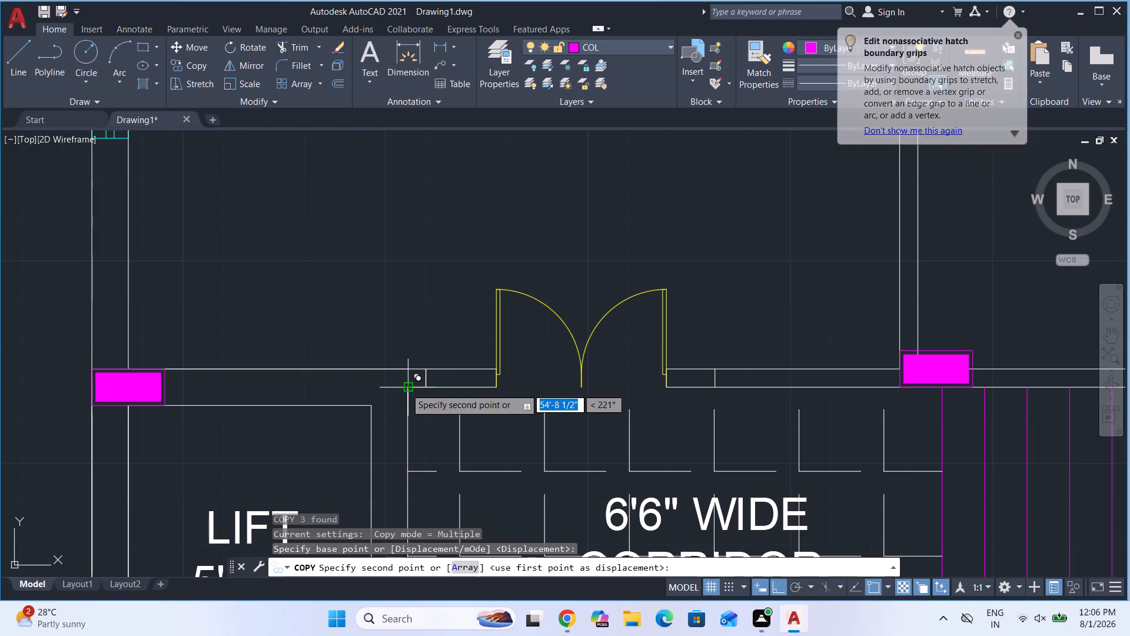
{"action": "left_click", "coordinate": [407, 374]}
Place another copy of the column at the LIFT's lower corridor-side corner, on the outer wall.
{"action": "scroll", "coordinate": [370, 346], "scroll_direction": "down", "scroll_amount": 5}
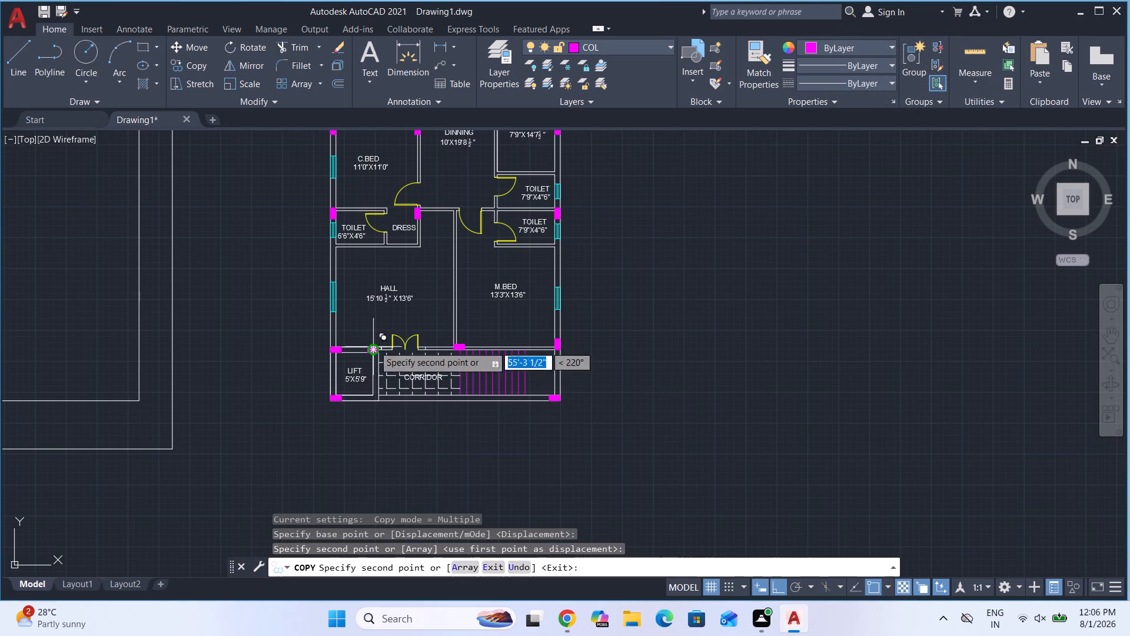
{"action": "scroll", "coordinate": [390, 436], "scroll_direction": "up", "scroll_amount": 1}
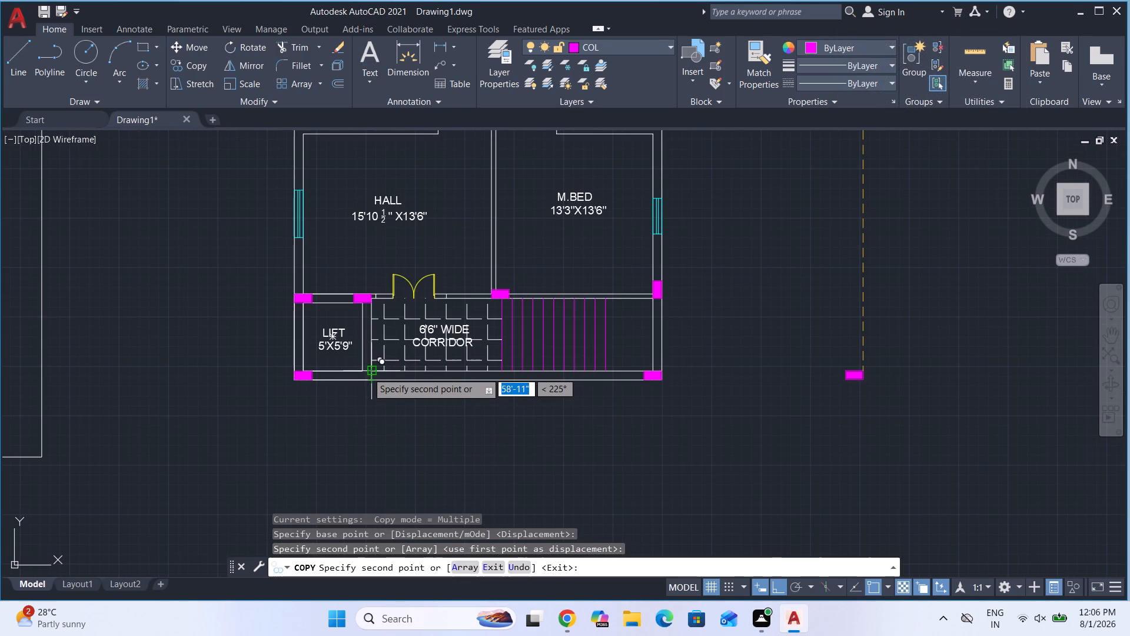
{"action": "left_click", "coordinate": [368, 370]}
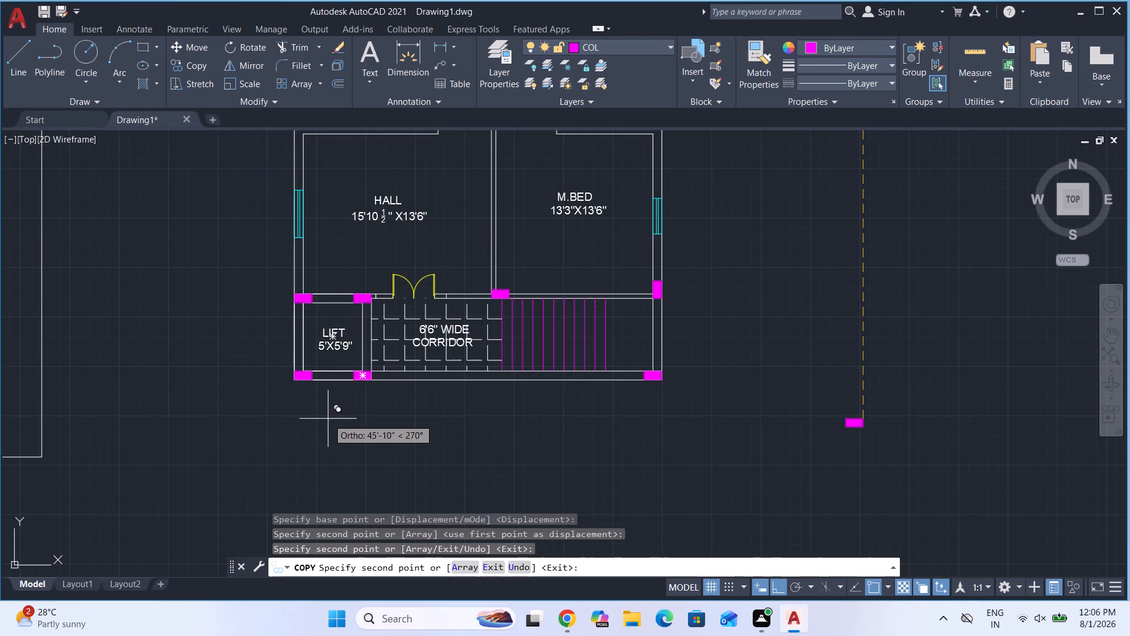
{"action": "key", "text": "Escape"}
Erase the two spare columns beyond the KITCHEN side and the stray column outside the upper C.BED.
{"action": "scroll", "coordinate": [338, 387], "scroll_direction": "down", "scroll_amount": 4}
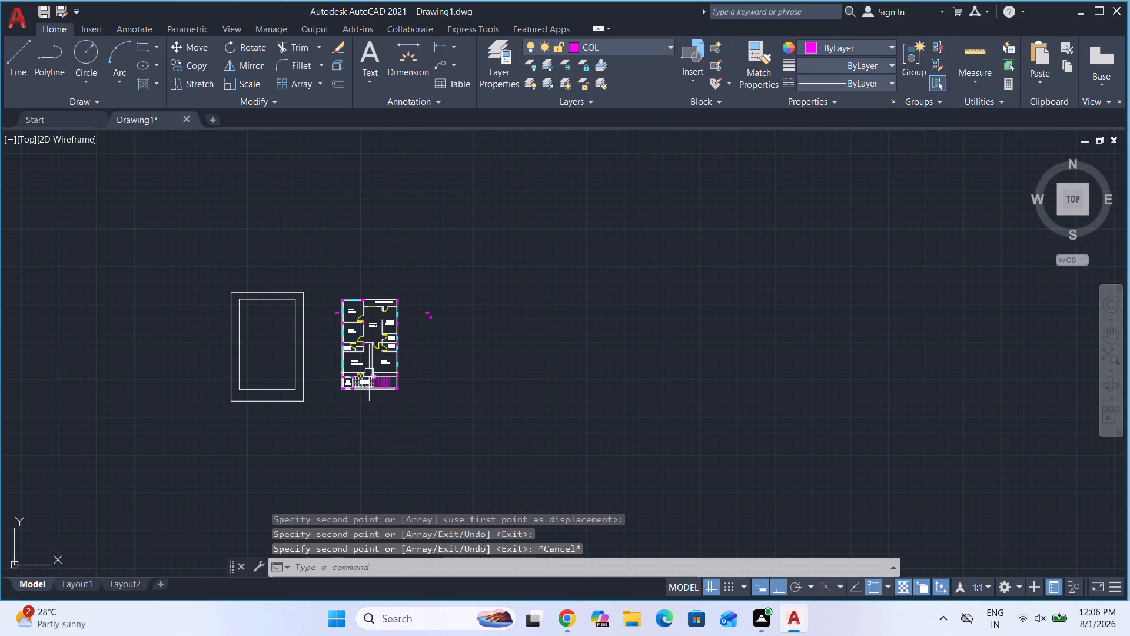
{"action": "scroll", "coordinate": [301, 366], "scroll_direction": "up", "scroll_amount": 3}
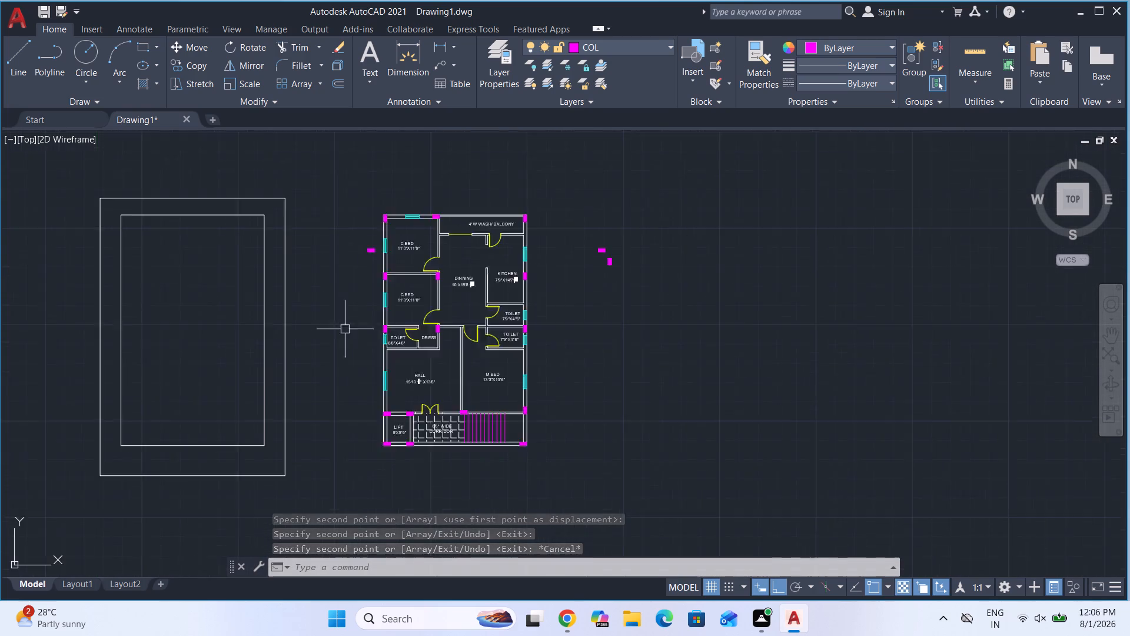
{"action": "left_click_drag", "start_coordinate": [785, 277], "coordinate": [785, 272]}
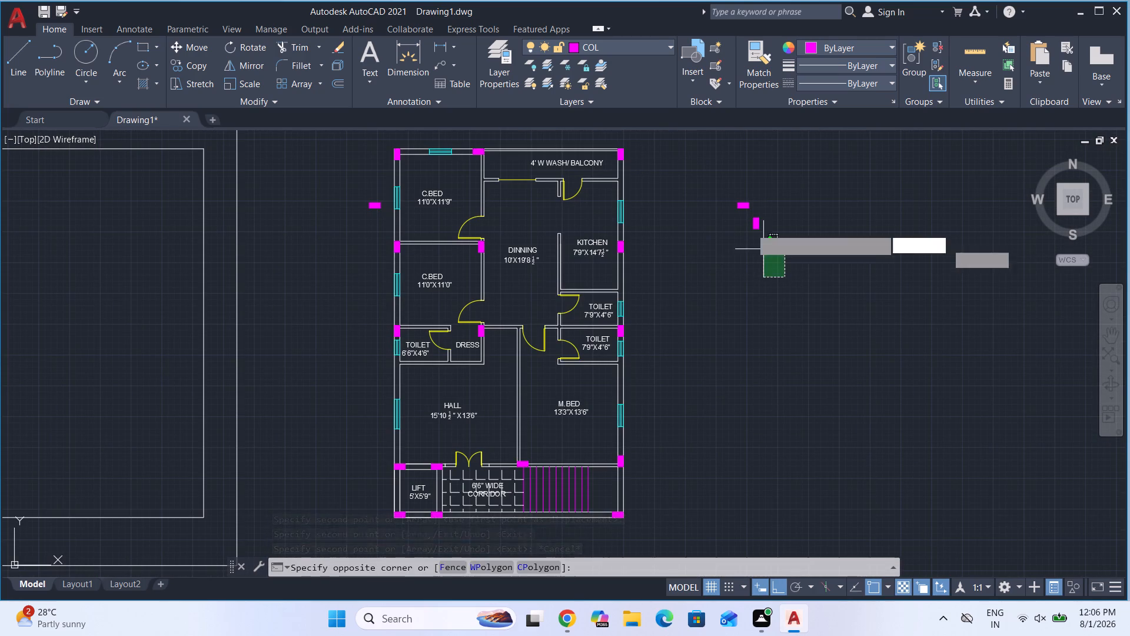
{"action": "left_click", "coordinate": [724, 193]}
{"action": "key", "text": "Delete"}
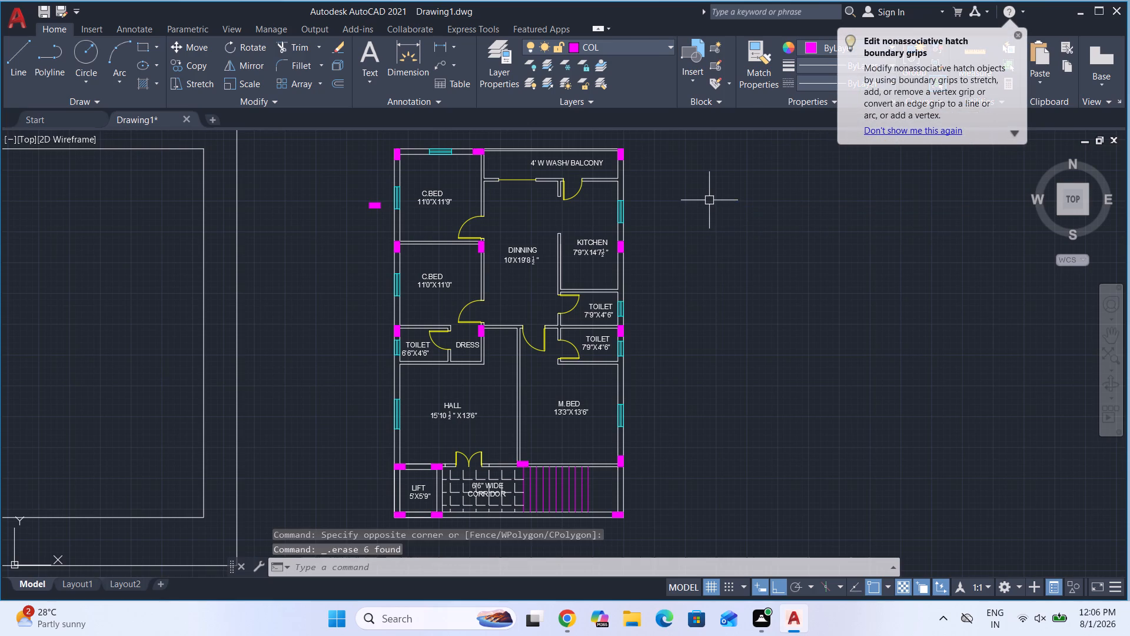
{"action": "left_click", "coordinate": [376, 204]}
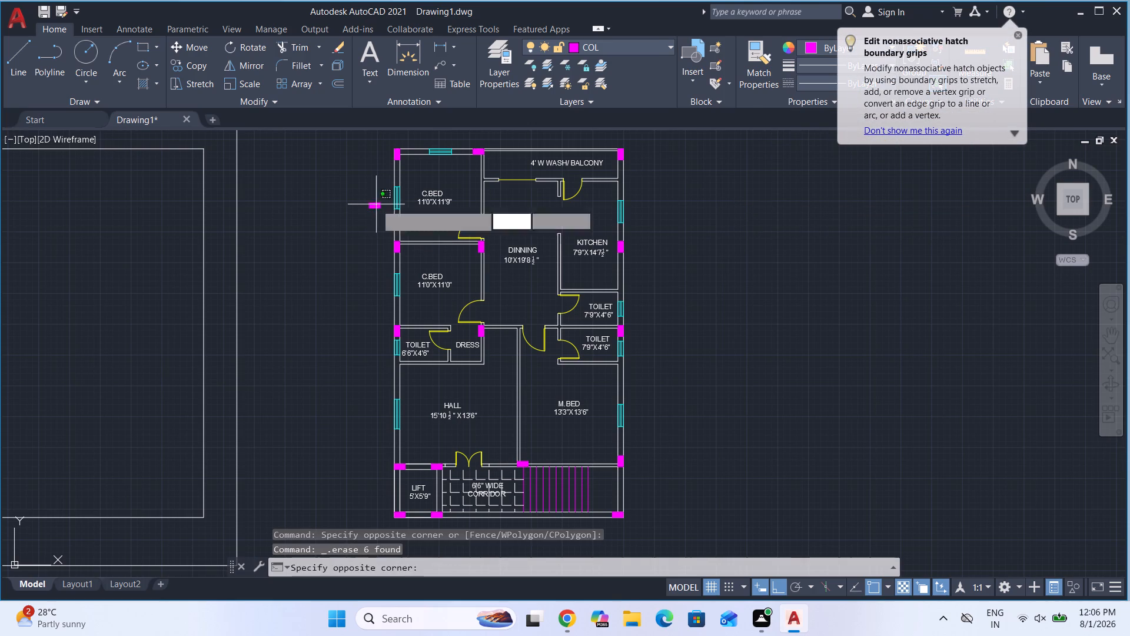
{"action": "key", "text": "Delete"}
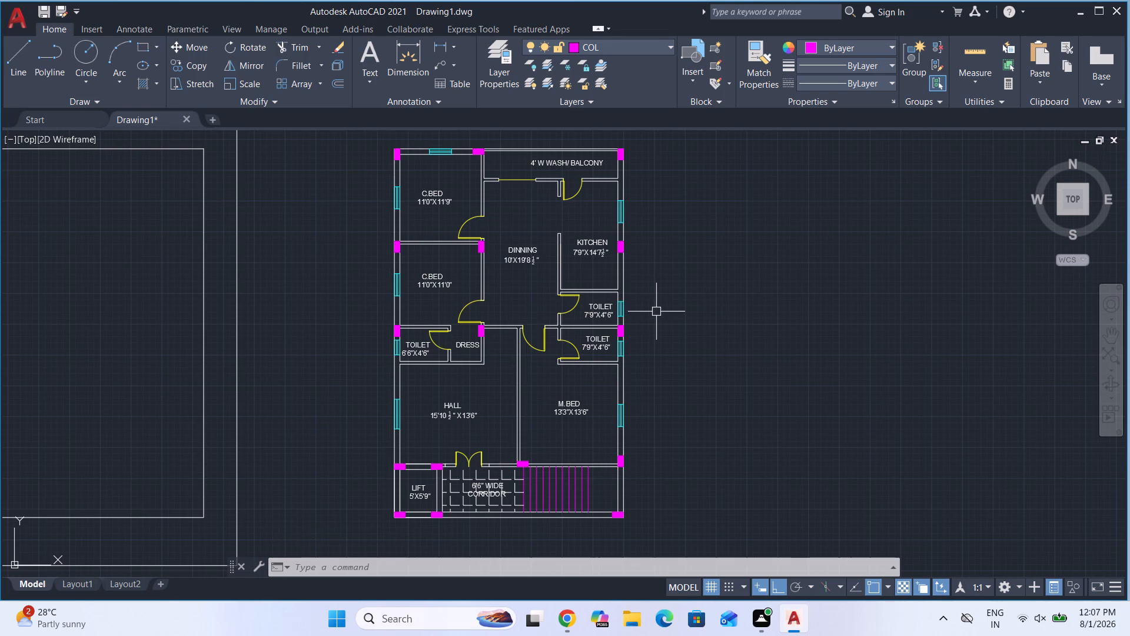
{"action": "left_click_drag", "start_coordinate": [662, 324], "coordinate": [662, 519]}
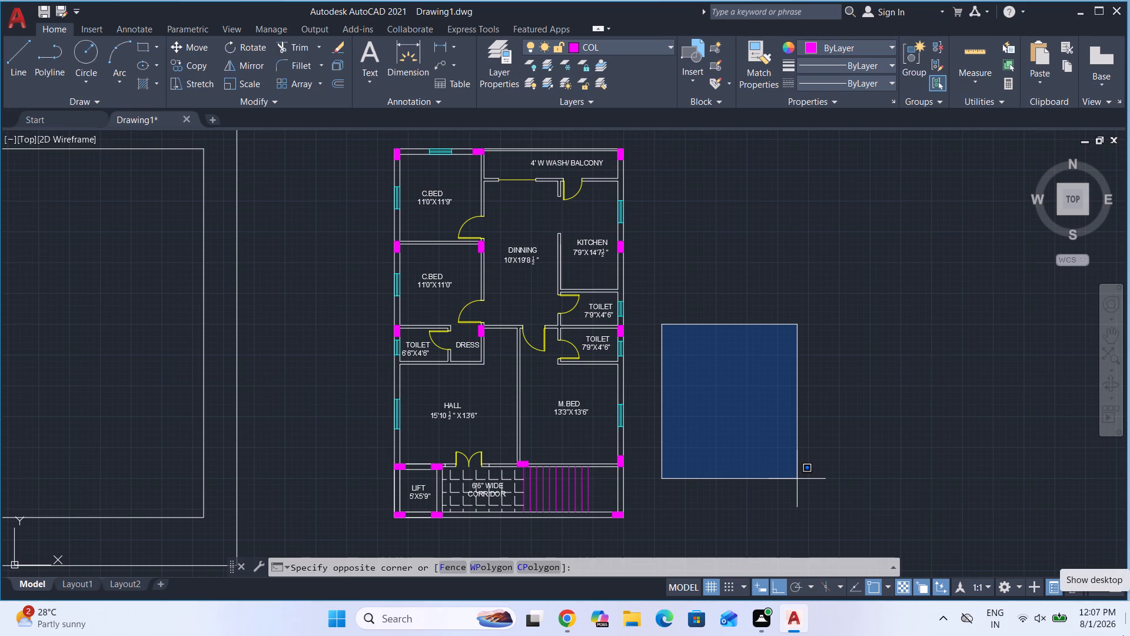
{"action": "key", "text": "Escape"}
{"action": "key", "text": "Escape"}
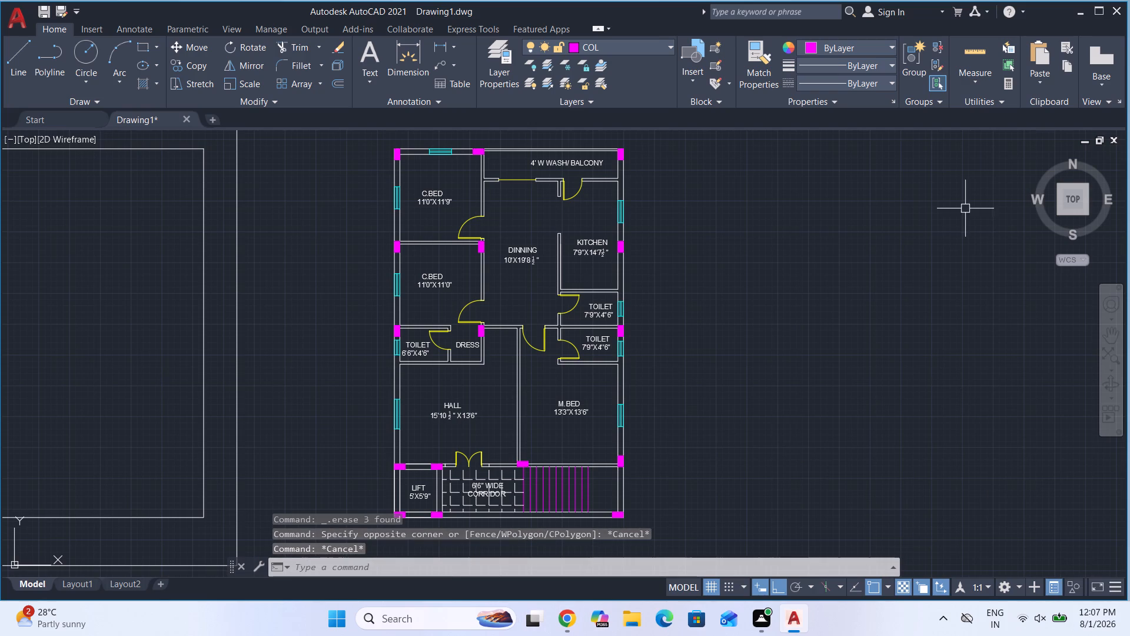
Change the stairs layer's colour to red, index colour 1.
{"action": "left_click", "coordinate": [667, 49]}
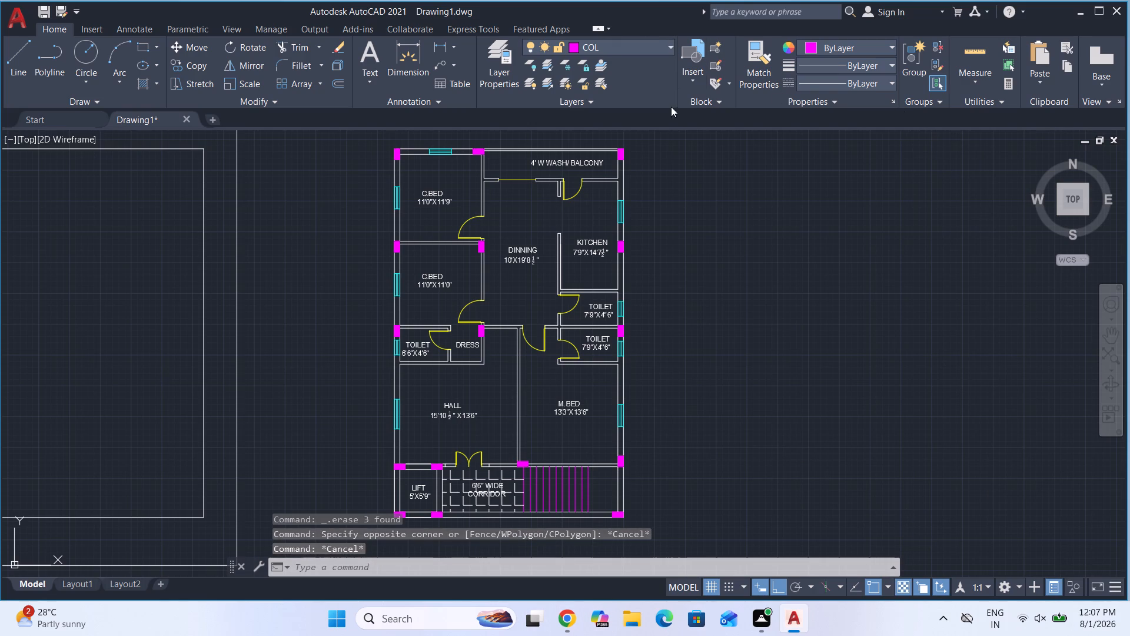
{"action": "left_click", "coordinate": [577, 207]}
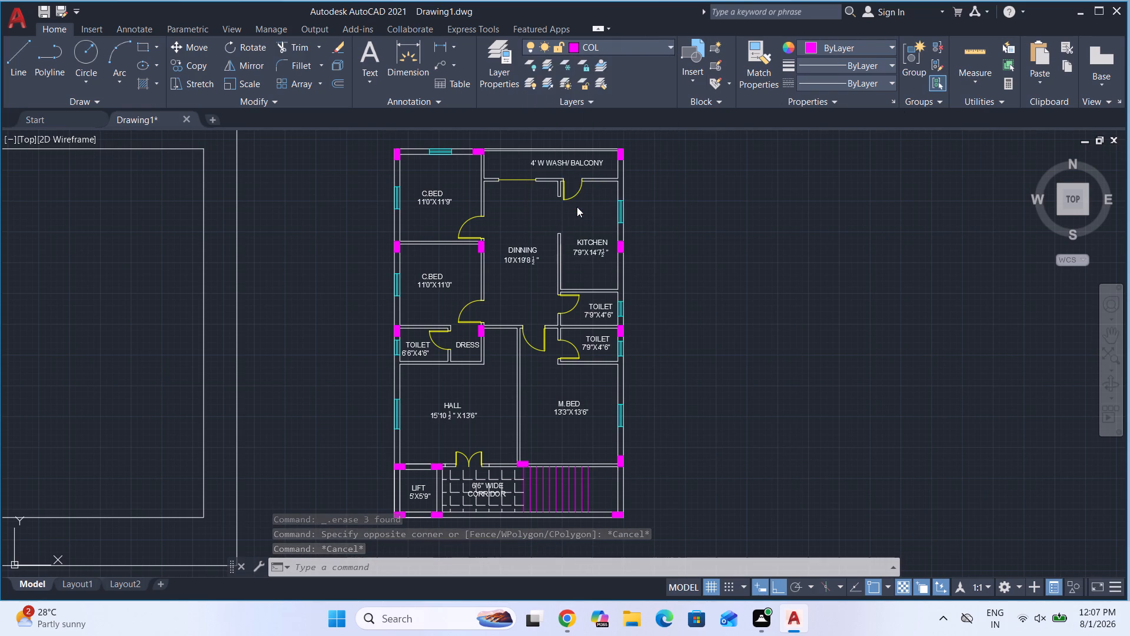
{"action": "left_click", "coordinate": [437, 336]}
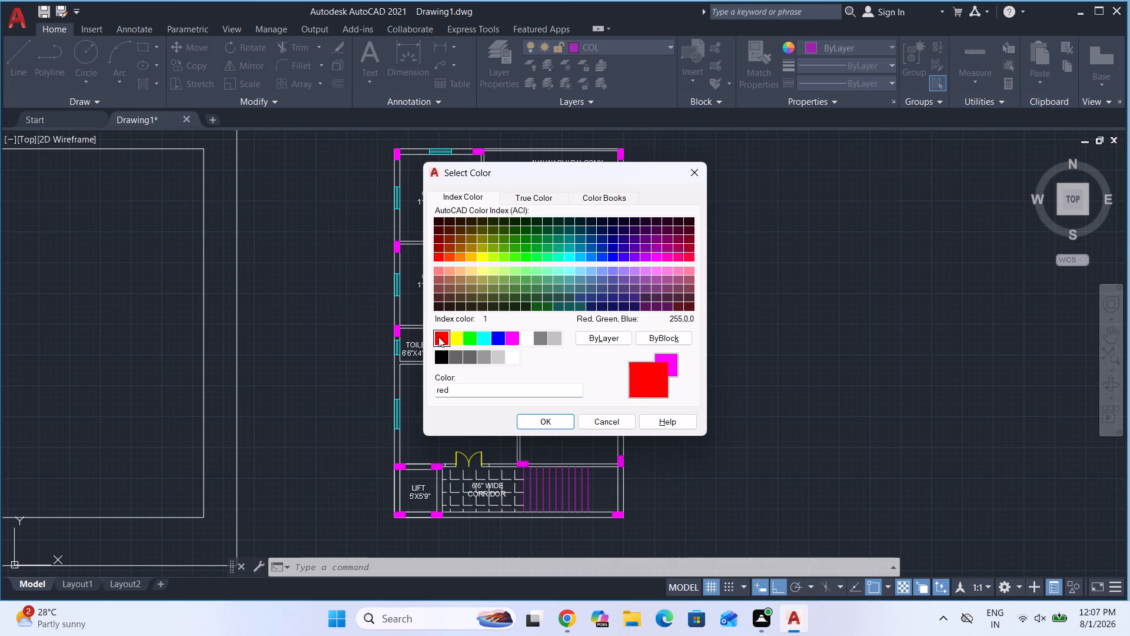
{"action": "left_click", "coordinate": [554, 424]}
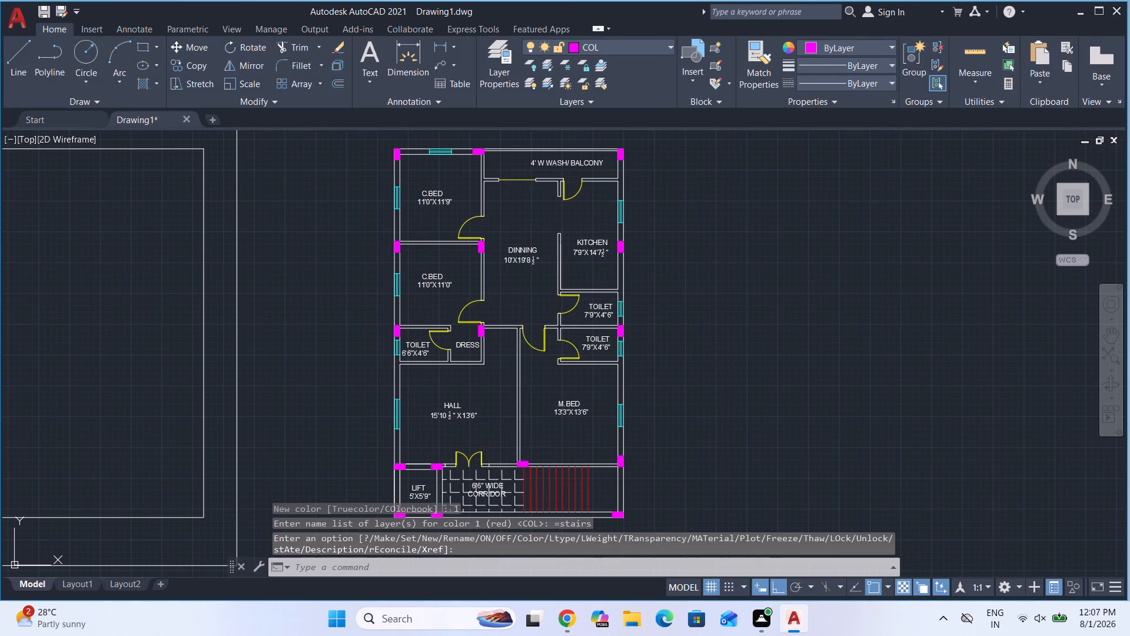
Review the whole floor plan, then examine the upper rooms around the C.BED, DINNING and WASH/BALCONY areas.
{"action": "key", "text": "Escape"}
{"action": "scroll", "coordinate": [550, 374], "scroll_direction": "down", "scroll_amount": 2}
{"action": "scroll", "coordinate": [523, 331], "scroll_direction": "up", "scroll_amount": 2}
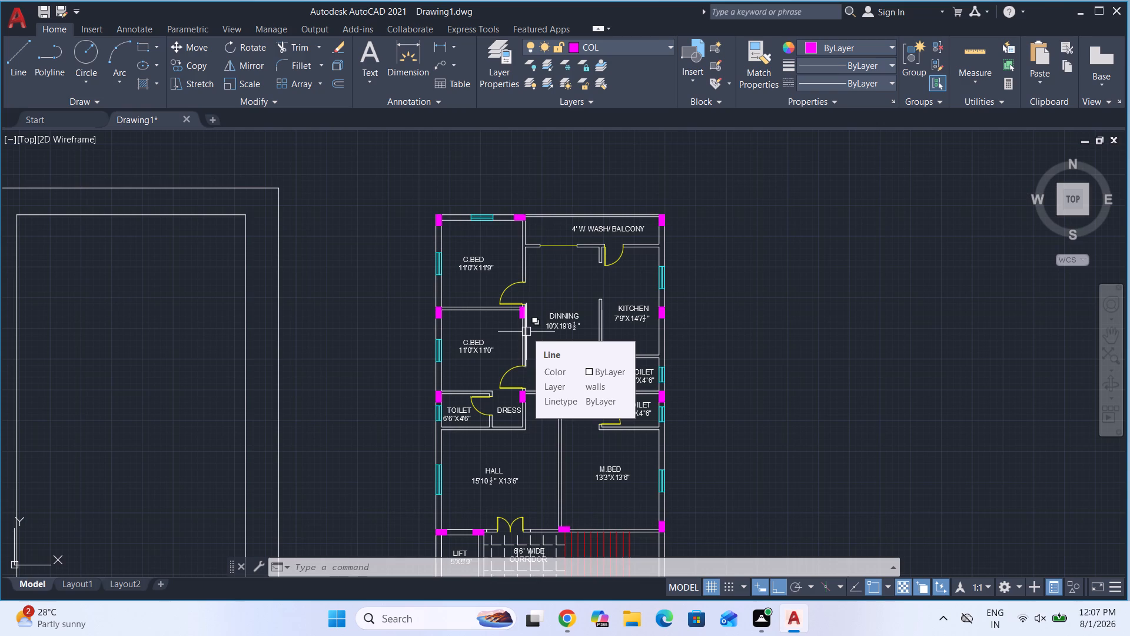
{"action": "scroll", "coordinate": [520, 246], "scroll_direction": "down", "scroll_amount": 1}
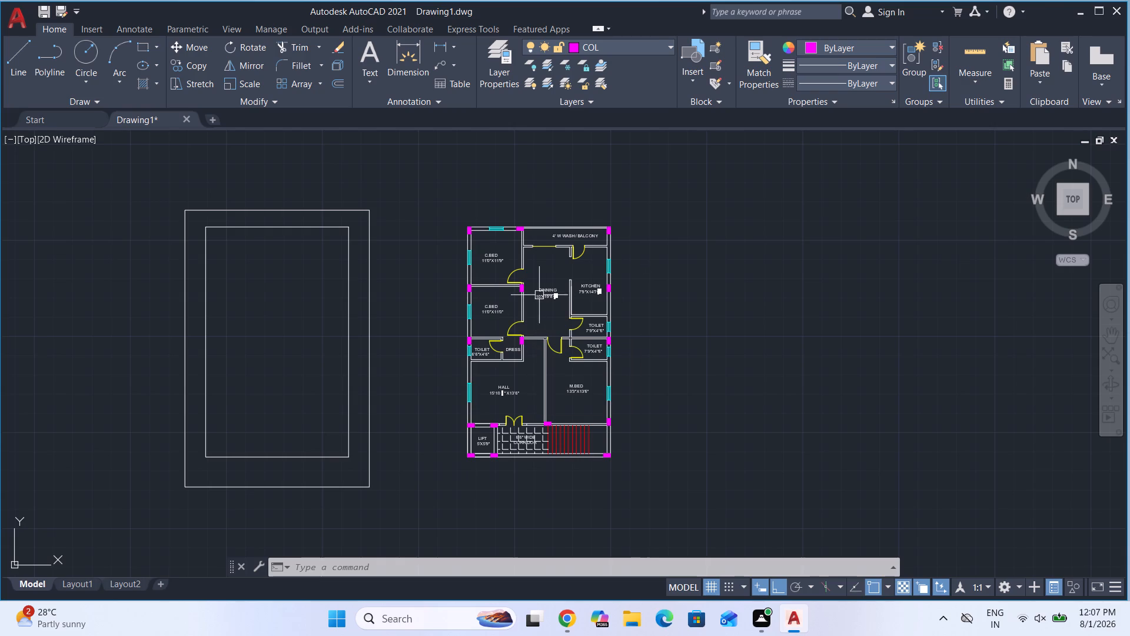
{"action": "key", "text": "Escape"}
{"action": "scroll", "coordinate": [471, 286], "scroll_direction": "down", "scroll_amount": 2}
{"action": "scroll", "coordinate": [487, 252], "scroll_direction": "up", "scroll_amount": 3}
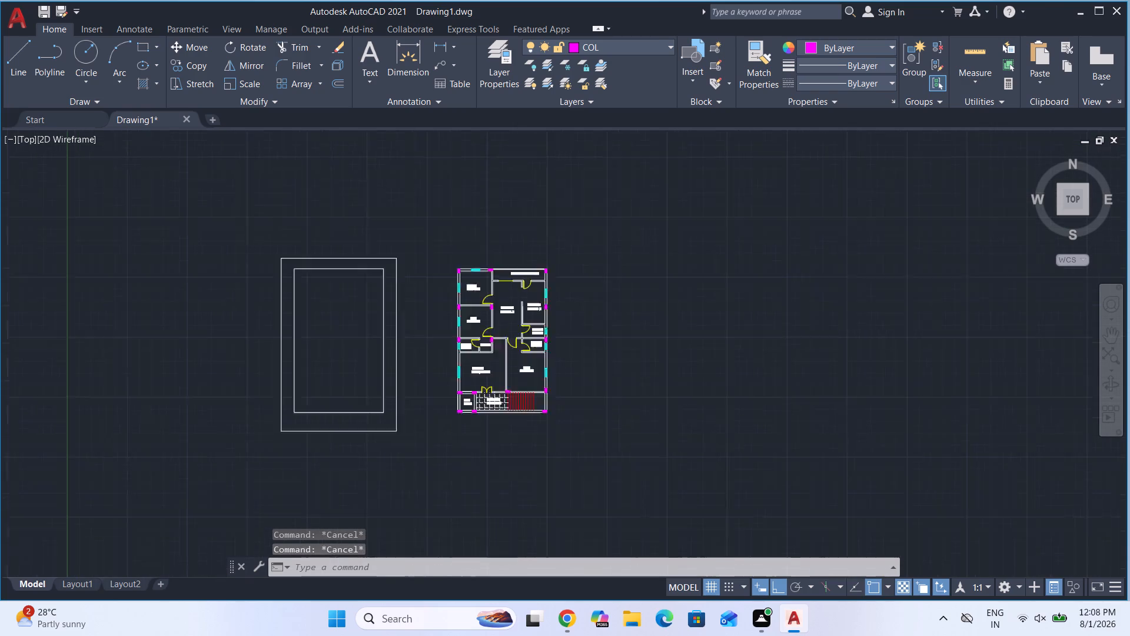
{"action": "scroll", "coordinate": [470, 303], "scroll_direction": "up", "scroll_amount": 3}
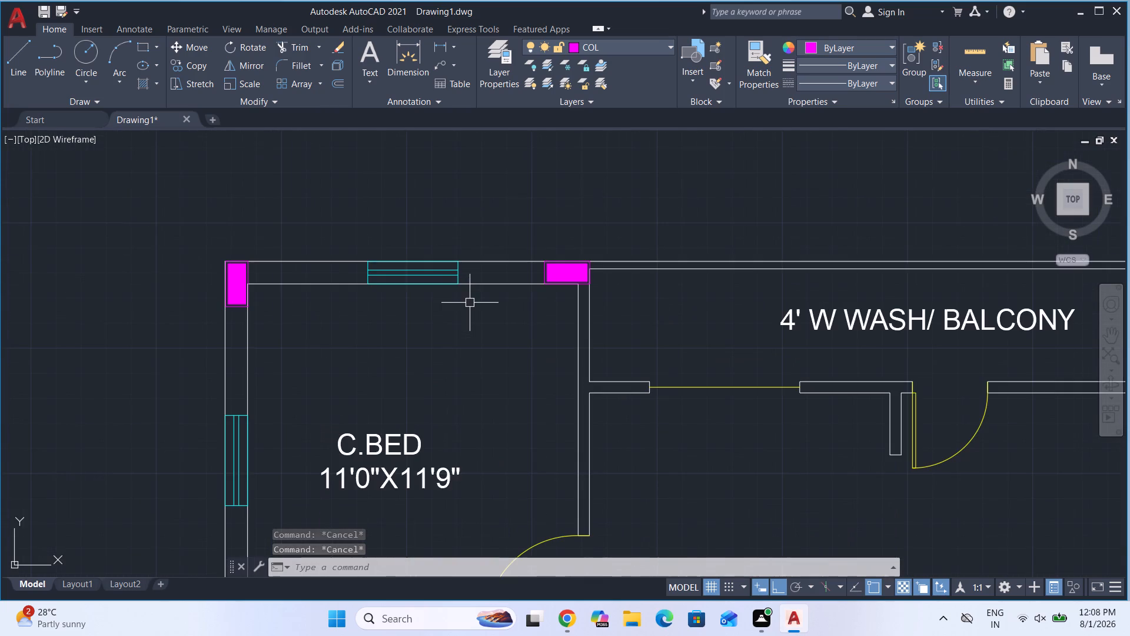
{"action": "scroll", "coordinate": [457, 234], "scroll_direction": "down", "scroll_amount": 2}
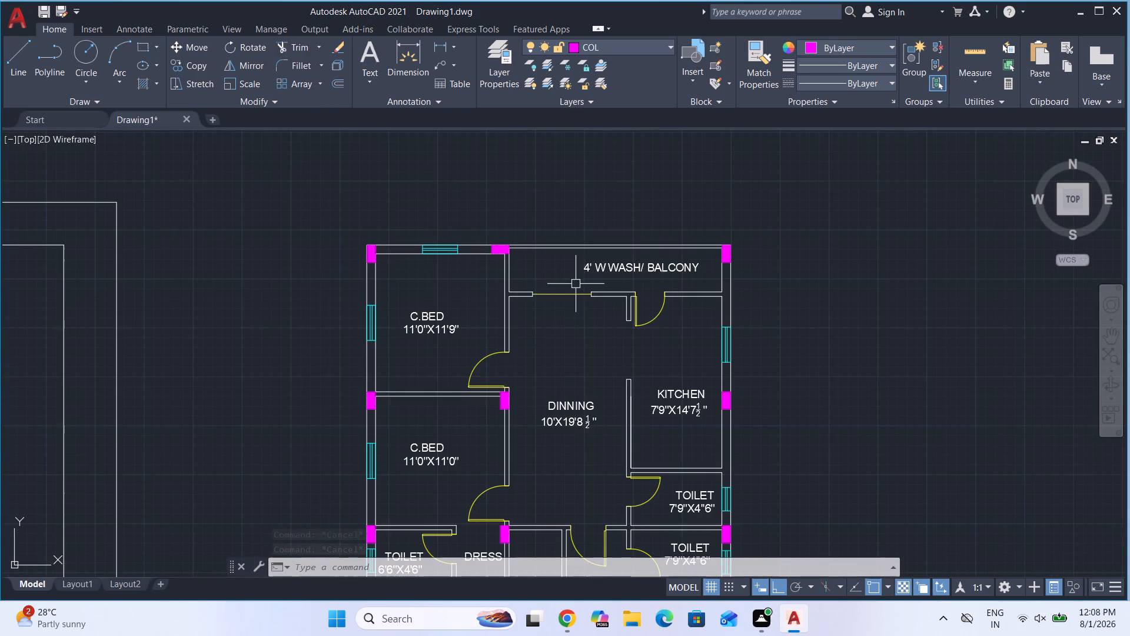
{"action": "scroll", "coordinate": [529, 262], "scroll_direction": "down", "scroll_amount": 1}
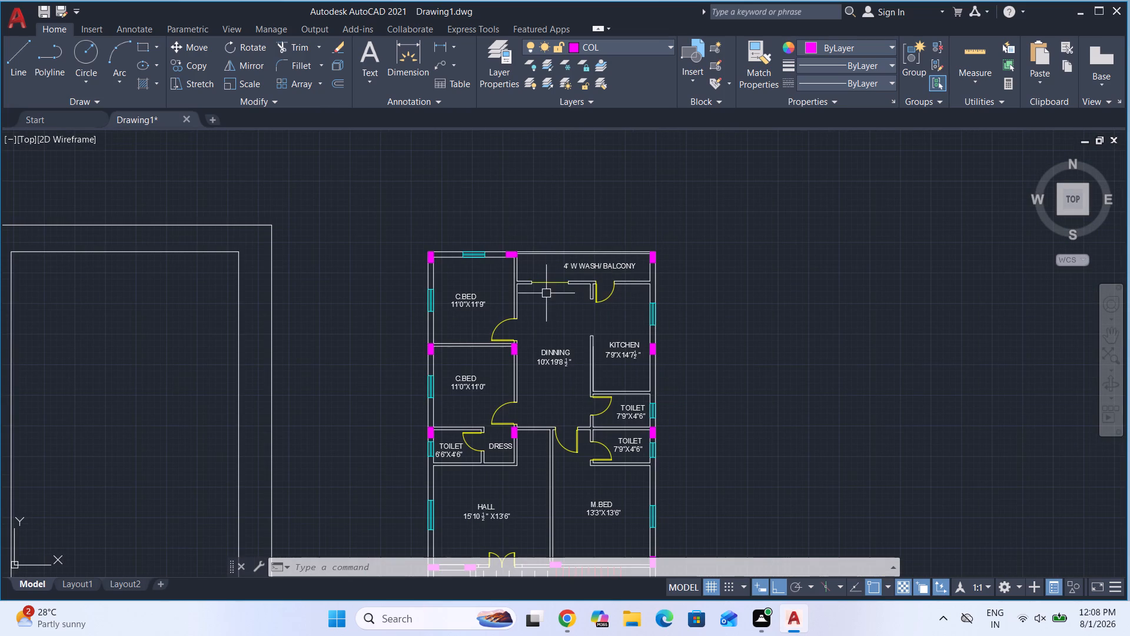
{"action": "scroll", "coordinate": [547, 295], "scroll_direction": "up", "scroll_amount": 2}
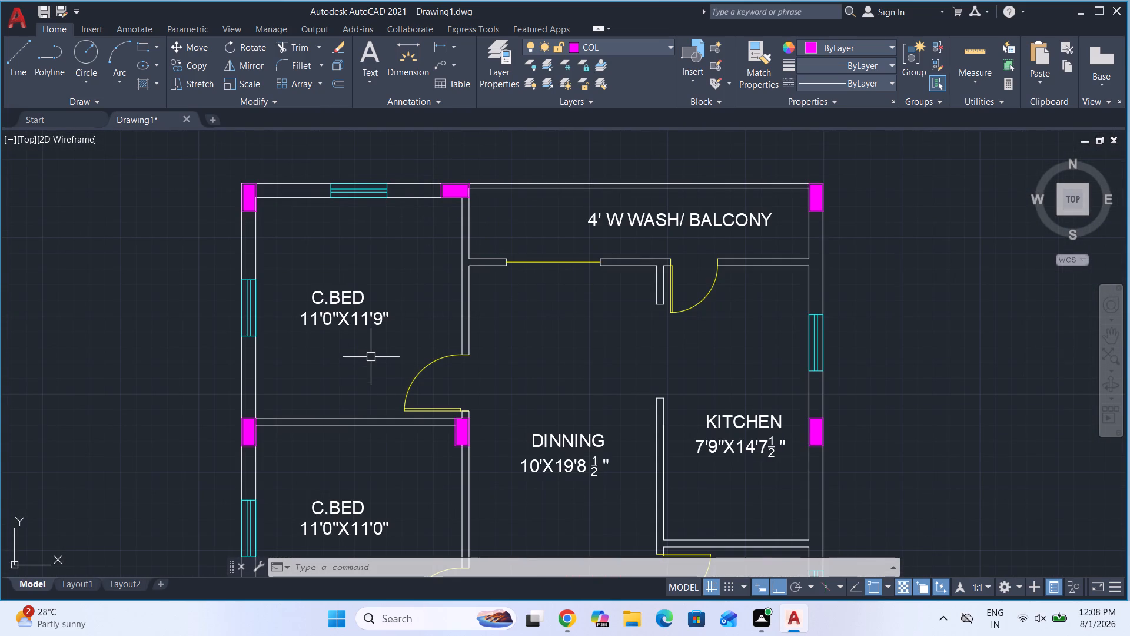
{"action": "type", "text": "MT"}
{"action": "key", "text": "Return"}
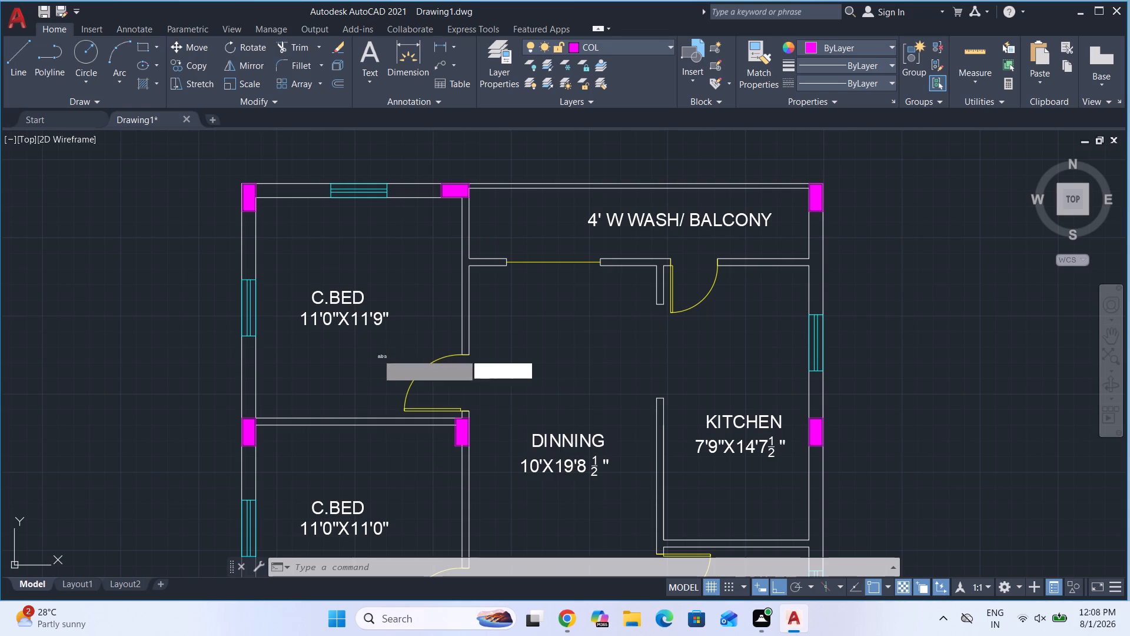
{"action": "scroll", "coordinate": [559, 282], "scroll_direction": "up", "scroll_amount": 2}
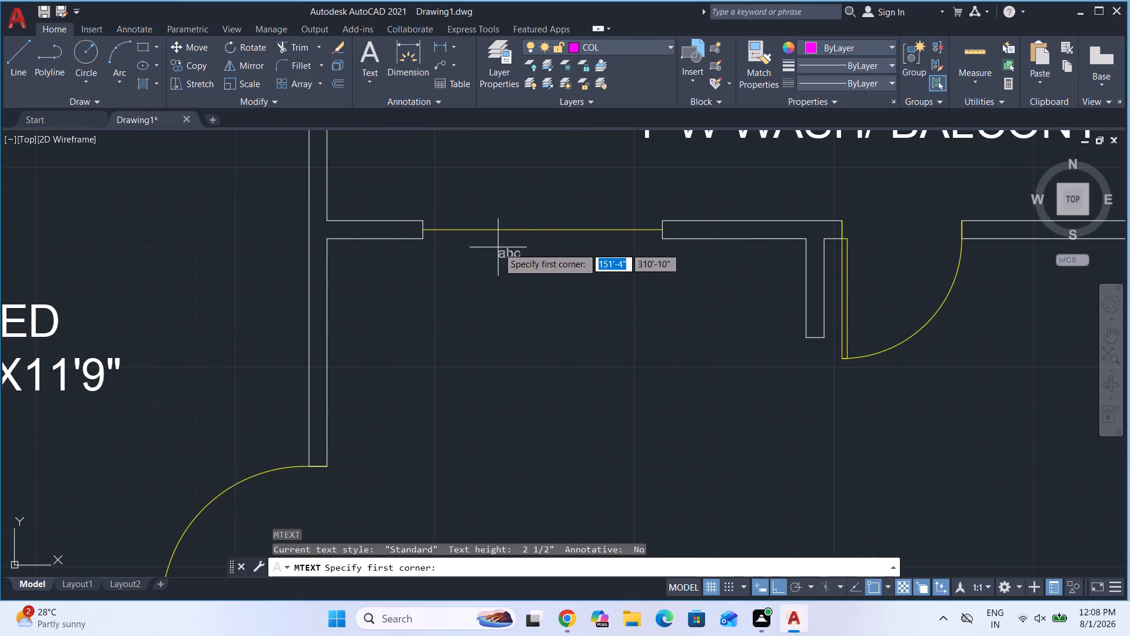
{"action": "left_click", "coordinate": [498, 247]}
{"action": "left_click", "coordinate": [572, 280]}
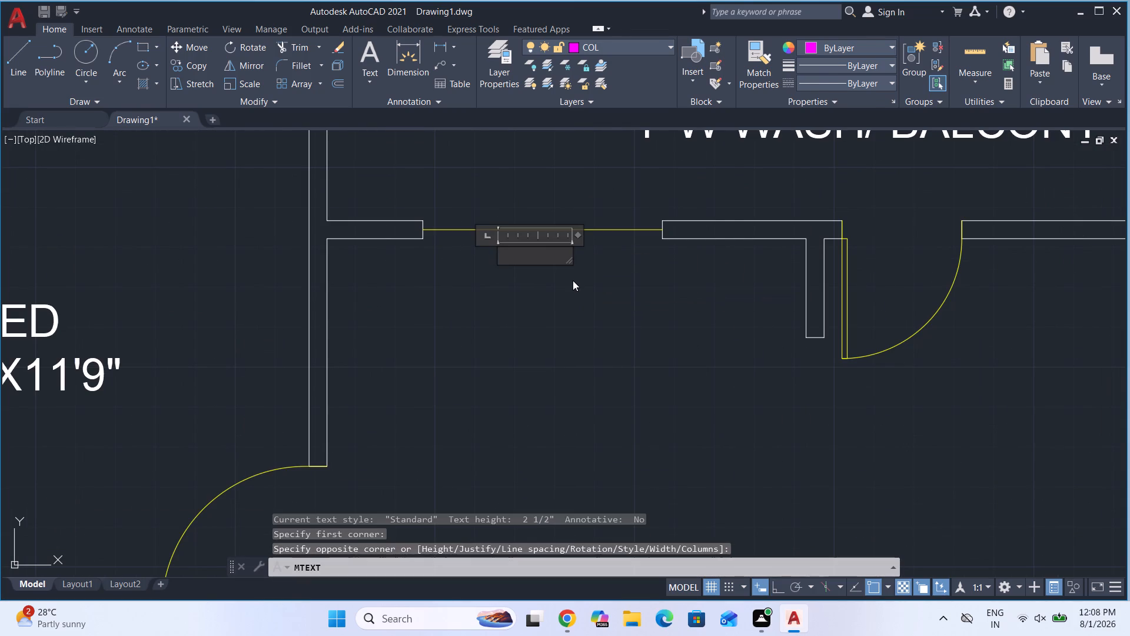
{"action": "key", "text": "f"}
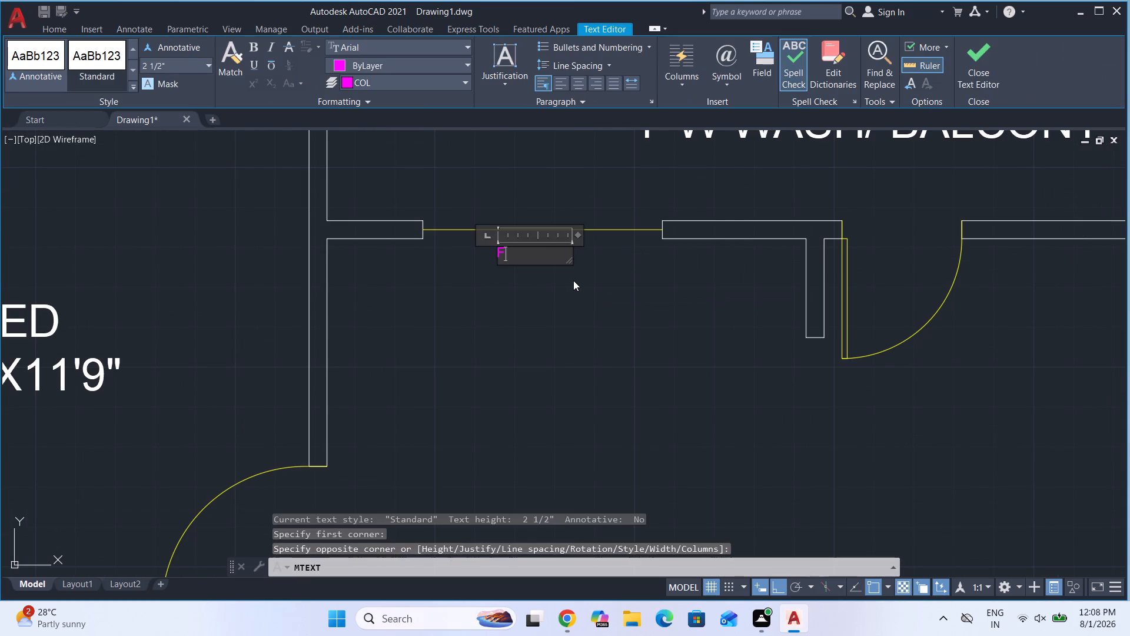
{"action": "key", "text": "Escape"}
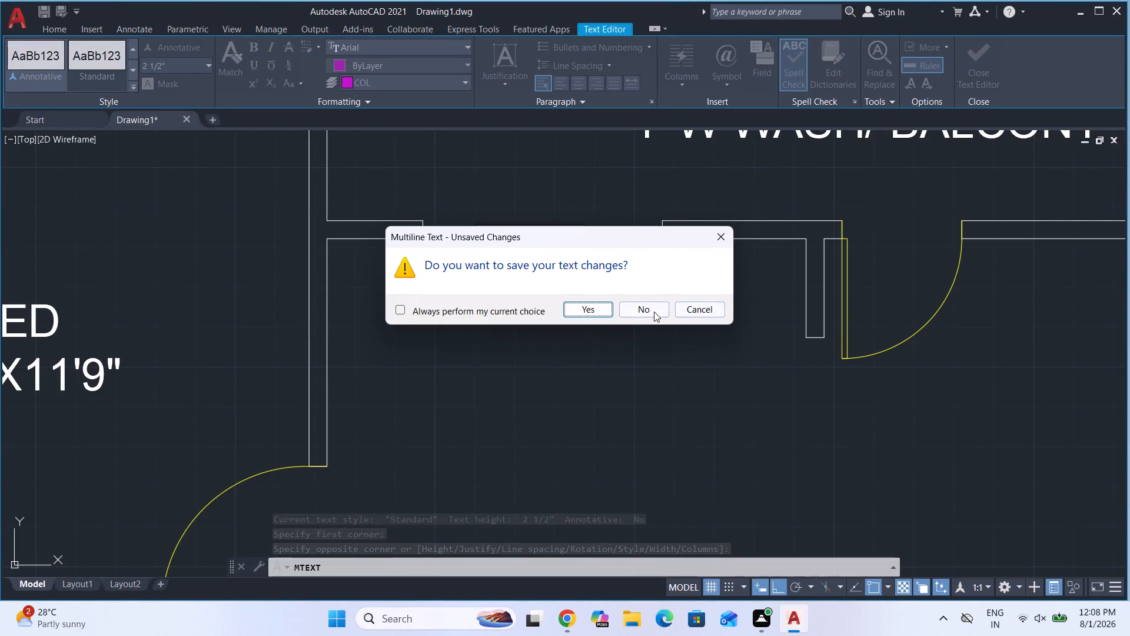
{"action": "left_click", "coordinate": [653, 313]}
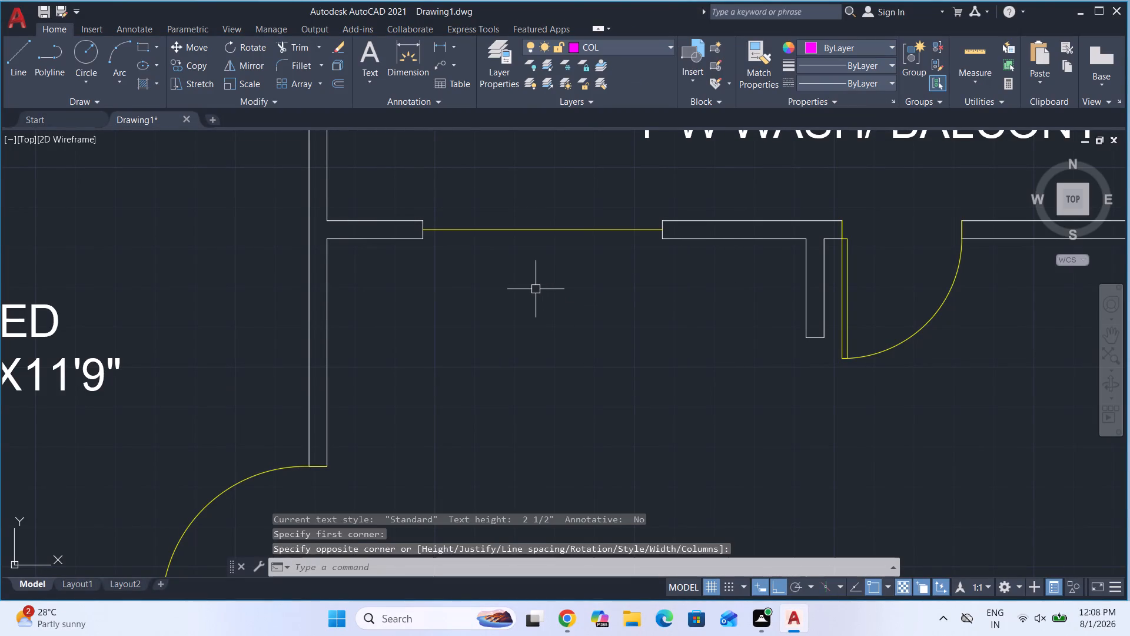
Add the multiline text label F/D just below the yellow door line between DINNING and WASH/BALCONY.
{"action": "key", "text": "Return"}
{"action": "left_click", "coordinate": [511, 253]}
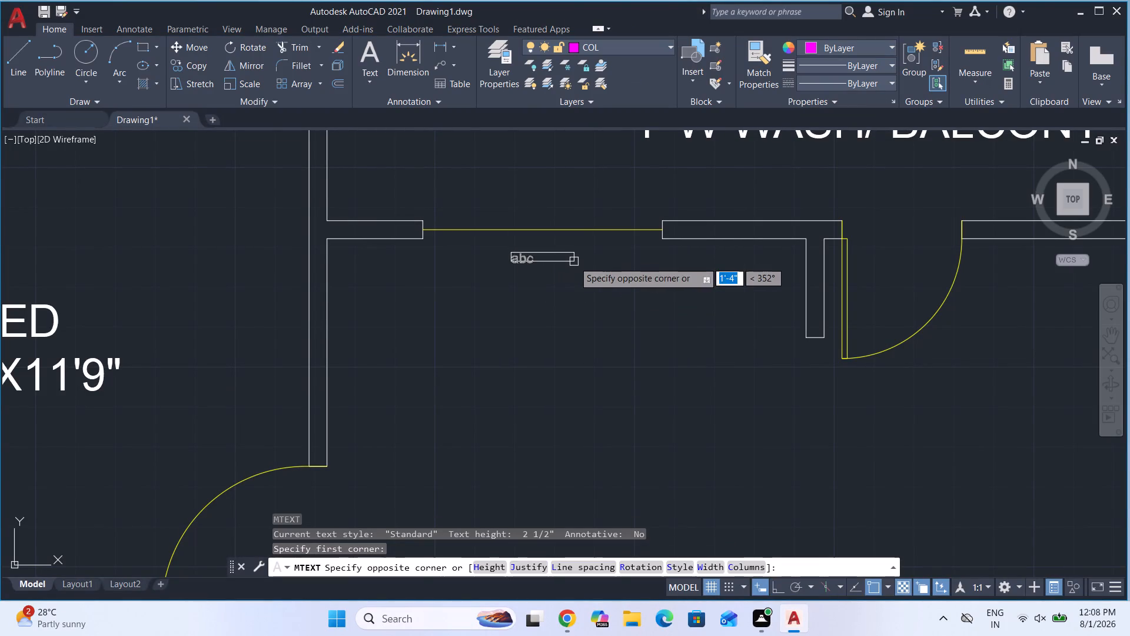
{"action": "left_click", "coordinate": [574, 261]}
{"action": "type", "text": "F/"}
{"action": "key", "text": "d"}
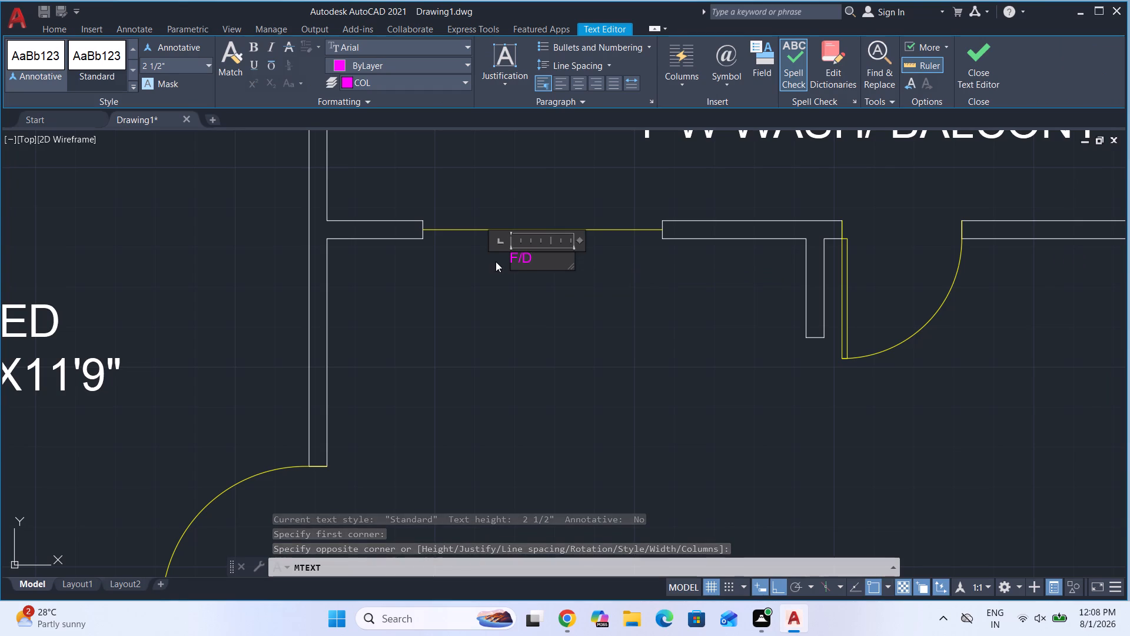
{"action": "key", "text": "Escape"}
{"action": "key", "text": "Return"}
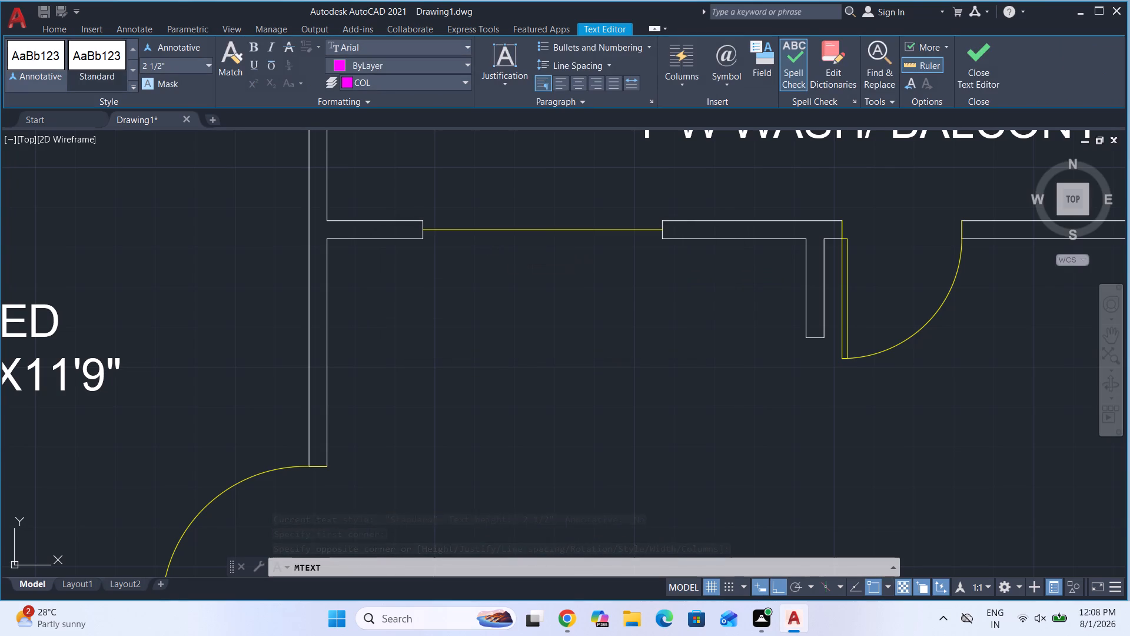
Match the F/D label's properties to the upper C.BED room label.
{"action": "key", "text": "m"}
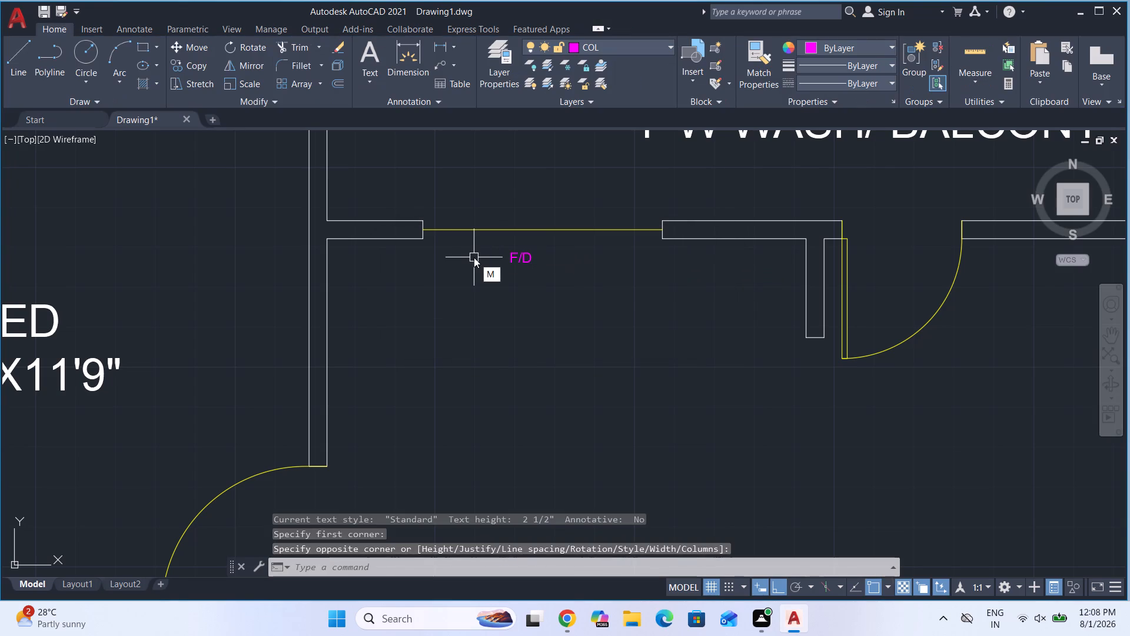
{"action": "key", "text": "a"}
{"action": "key", "text": "Return"}
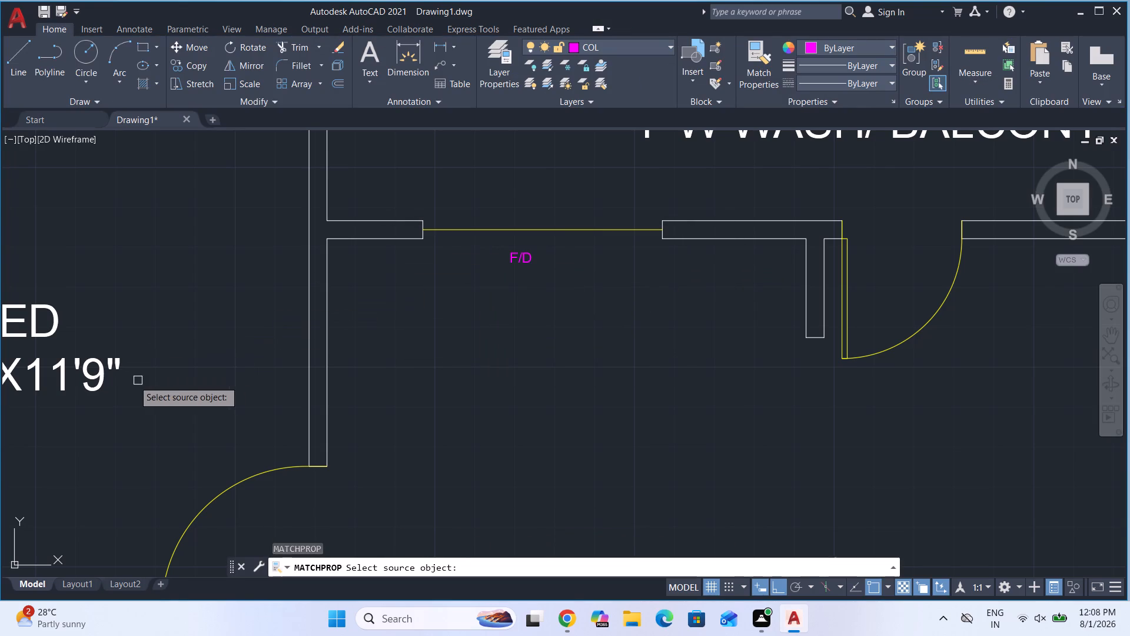
{"action": "left_click", "coordinate": [100, 375]}
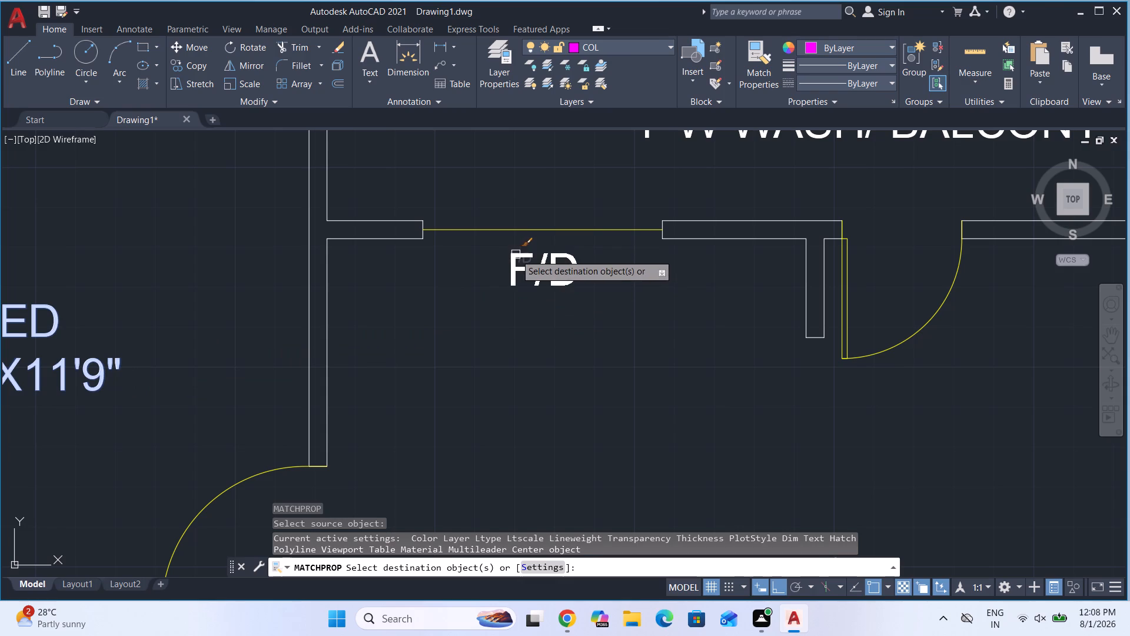
{"action": "left_click", "coordinate": [516, 254]}
{"action": "key", "text": "Escape"}
Check the plan from the F/D label down to the LIFT, CORRIDOR and stairs, and its overall layout beside the compound wall.
{"action": "scroll", "coordinate": [430, 298], "scroll_direction": "down", "scroll_amount": 4}
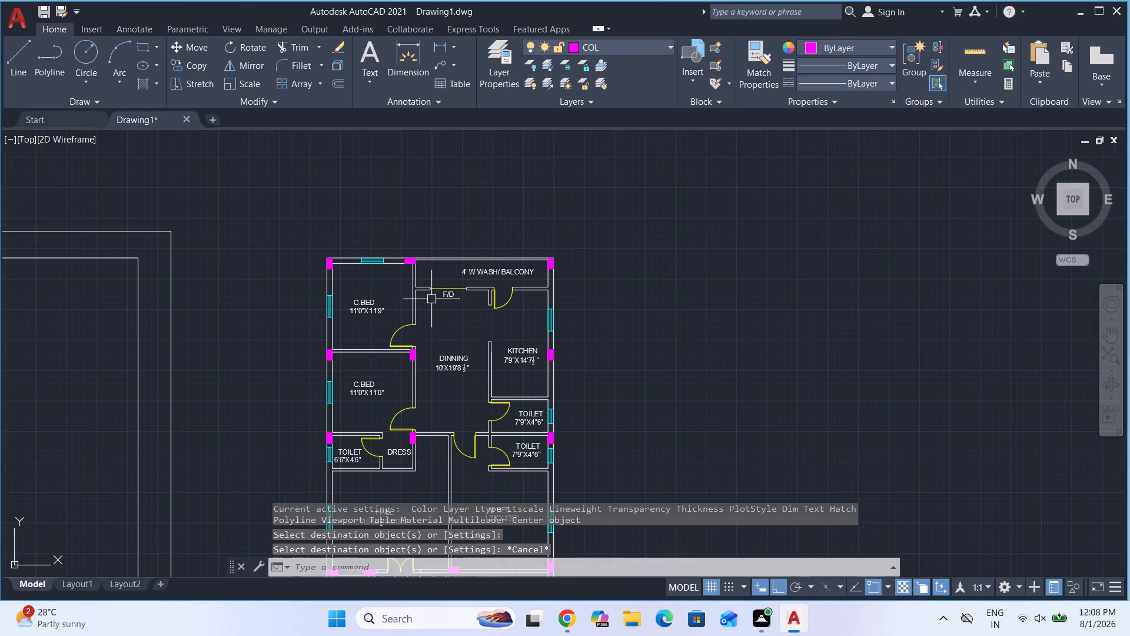
{"action": "scroll", "coordinate": [430, 300], "scroll_direction": "up", "scroll_amount": 2}
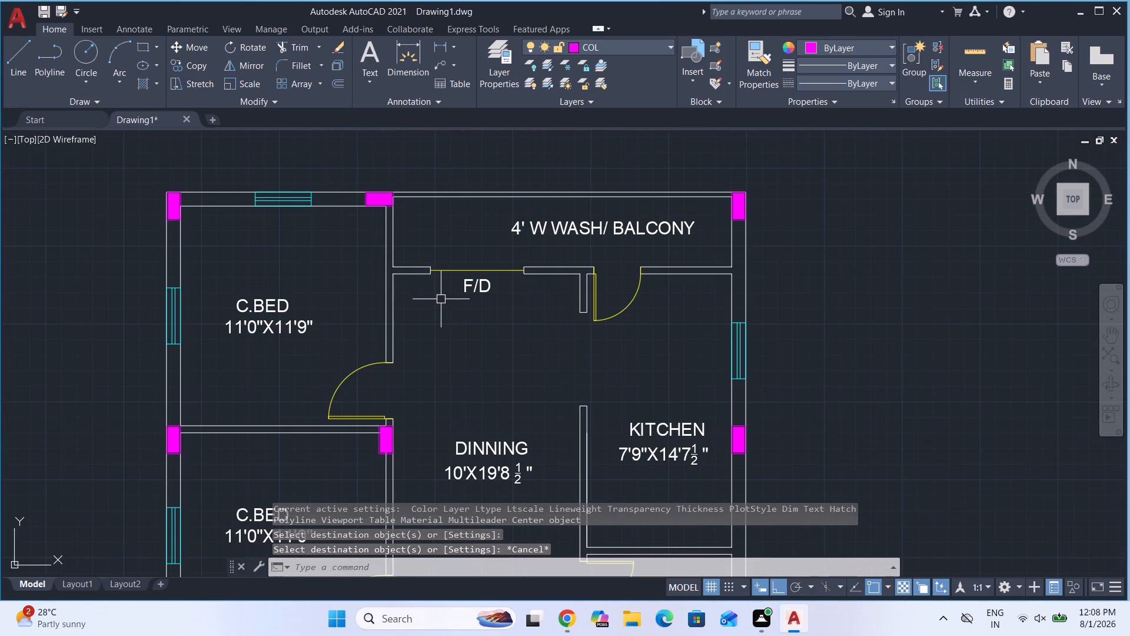
{"action": "scroll", "coordinate": [440, 299], "scroll_direction": "down", "scroll_amount": 1}
{"action": "key", "text": "Escape"}
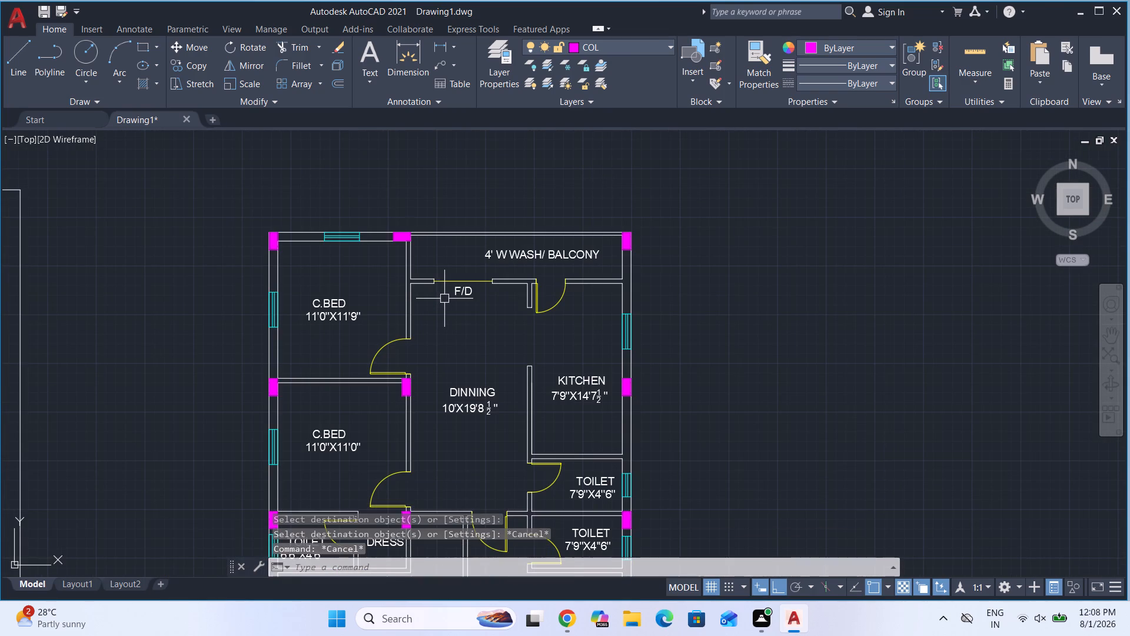
{"action": "scroll", "coordinate": [436, 276], "scroll_direction": "down", "scroll_amount": 1}
{"action": "scroll", "coordinate": [406, 240], "scroll_direction": "down", "scroll_amount": 2}
{"action": "scroll", "coordinate": [420, 356], "scroll_direction": "up", "scroll_amount": 2}
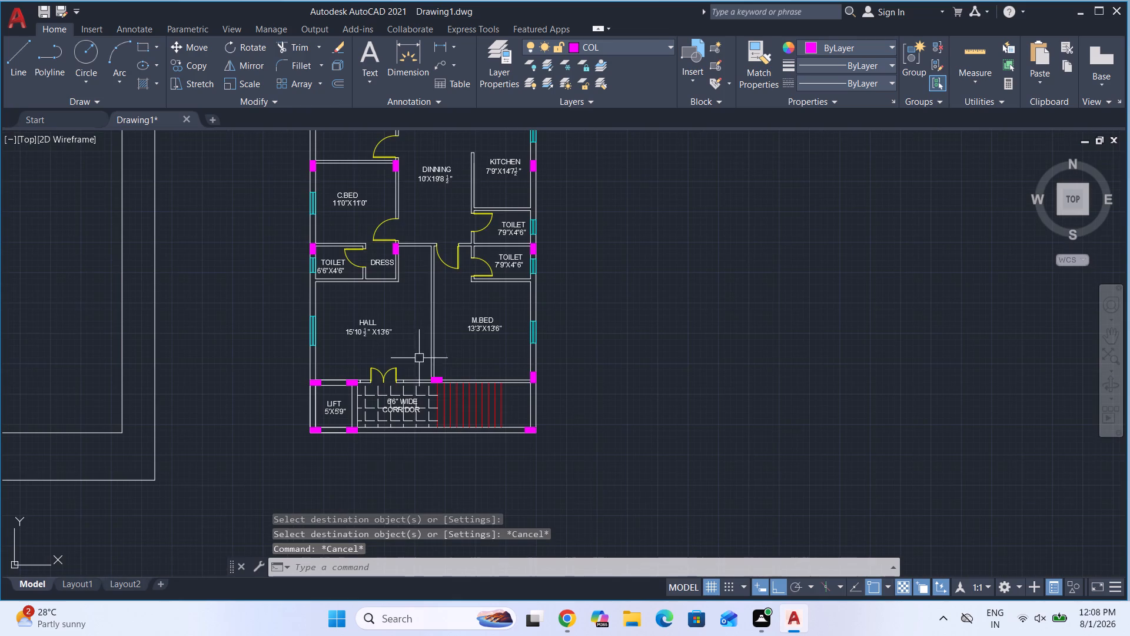
{"action": "scroll", "coordinate": [398, 431], "scroll_direction": "down", "scroll_amount": 1}
{"action": "scroll", "coordinate": [400, 425], "scroll_direction": "up", "scroll_amount": 3}
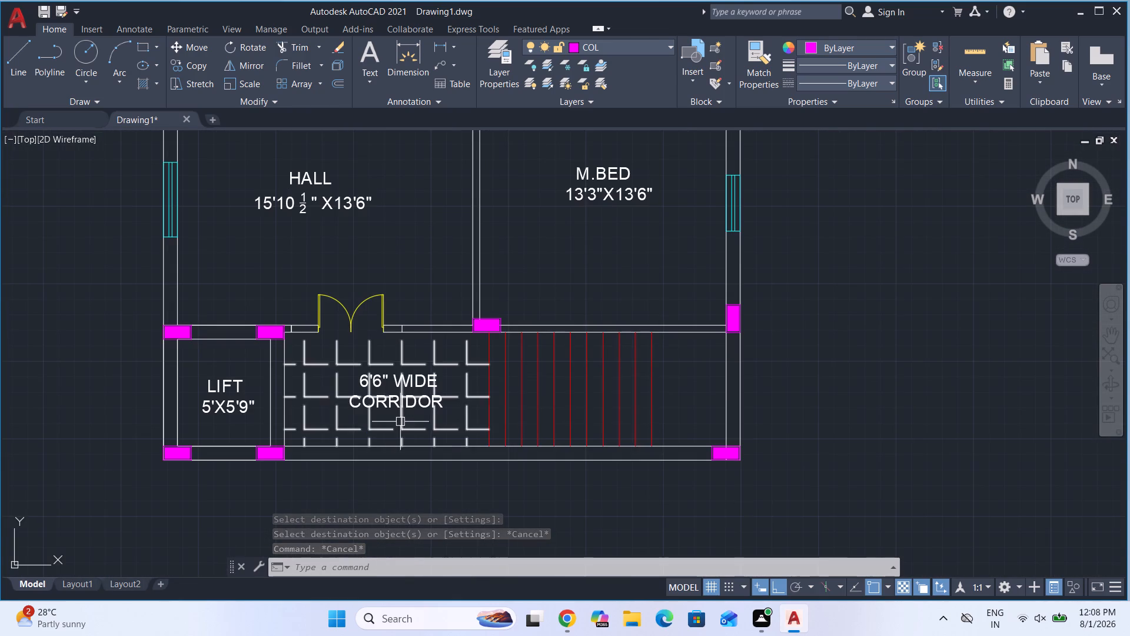
{"action": "scroll", "coordinate": [385, 419], "scroll_direction": "down", "scroll_amount": 1}
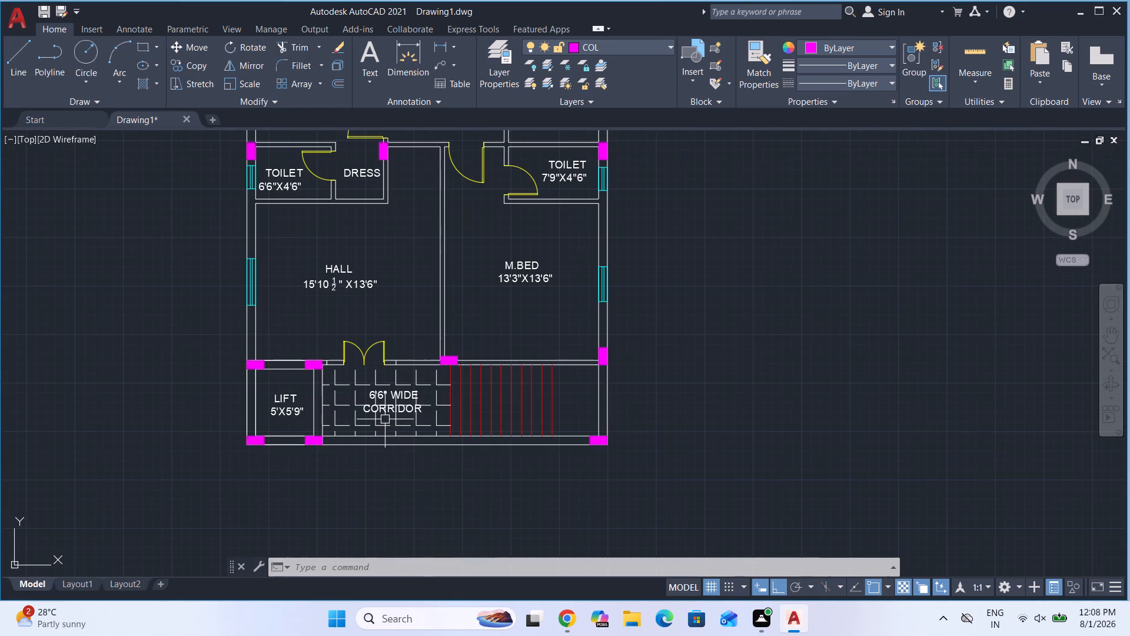
{"action": "scroll", "coordinate": [385, 419], "scroll_direction": "down", "scroll_amount": 2}
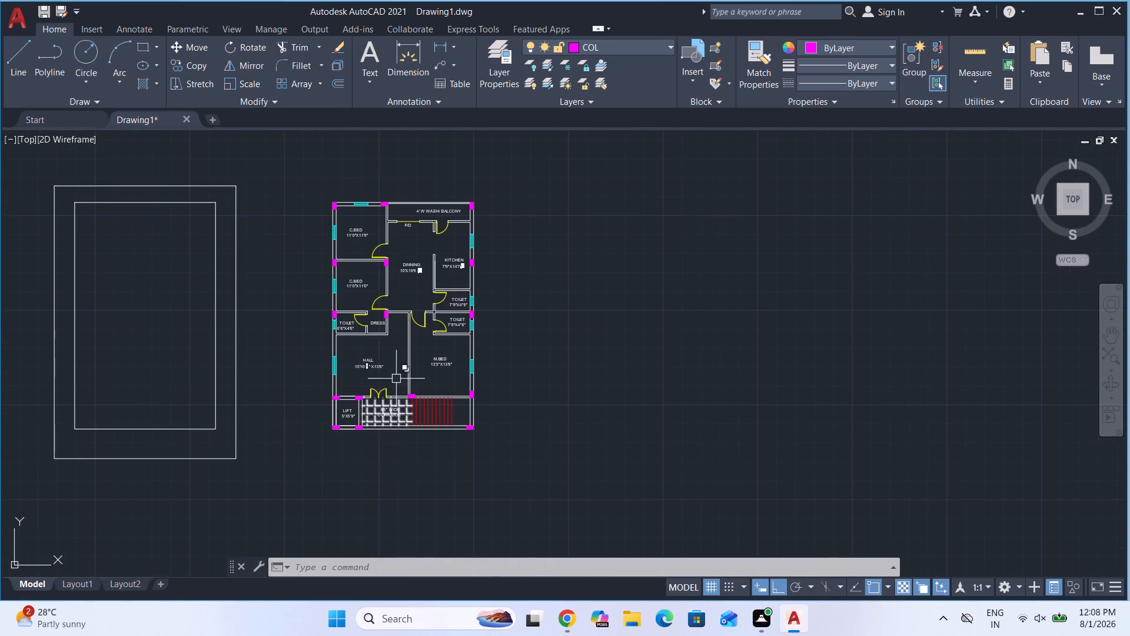
{"action": "scroll", "coordinate": [379, 237], "scroll_direction": "up", "scroll_amount": 1}
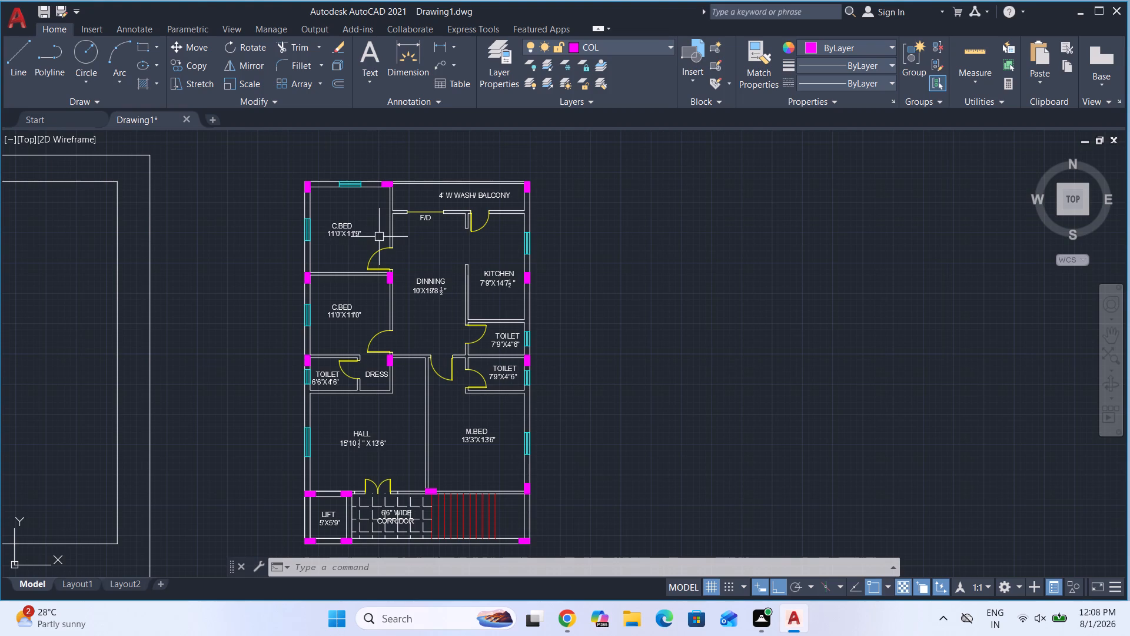
{"action": "scroll", "coordinate": [379, 237], "scroll_direction": "down", "scroll_amount": 2}
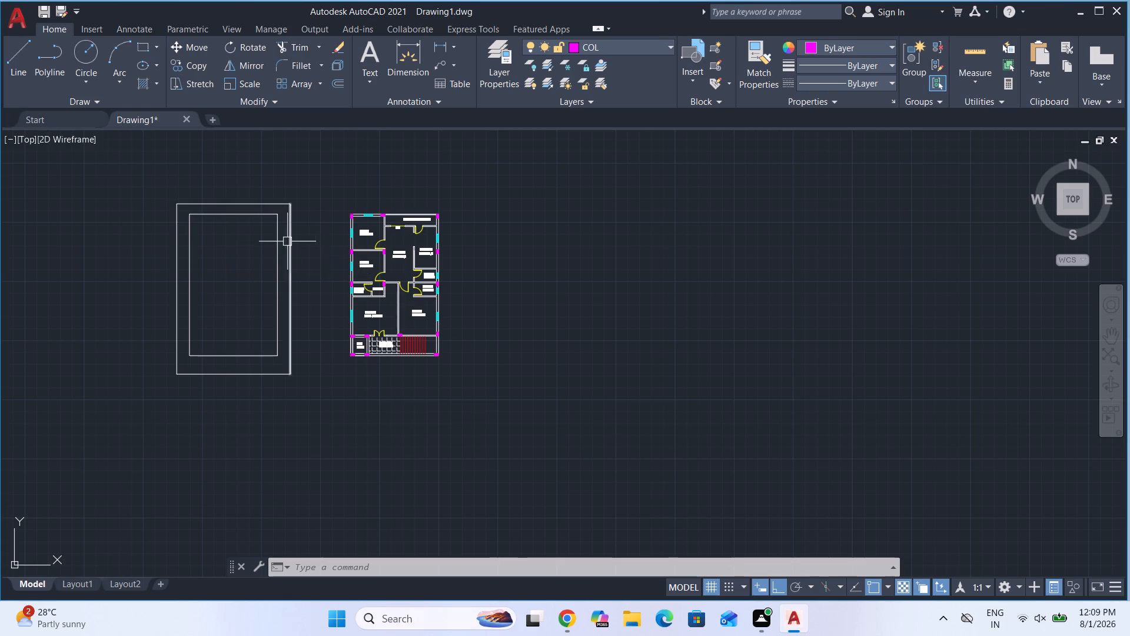
Copy the four outer compound wall lines around the floor plan, matching the inner rectangle's lower-left corner to the plan's lower-left outer corner.
{"action": "scroll", "coordinate": [271, 217], "scroll_direction": "up", "scroll_amount": 4}
{"action": "scroll", "coordinate": [271, 217], "scroll_direction": "down", "scroll_amount": 2}
{"action": "left_click", "coordinate": [272, 220]}
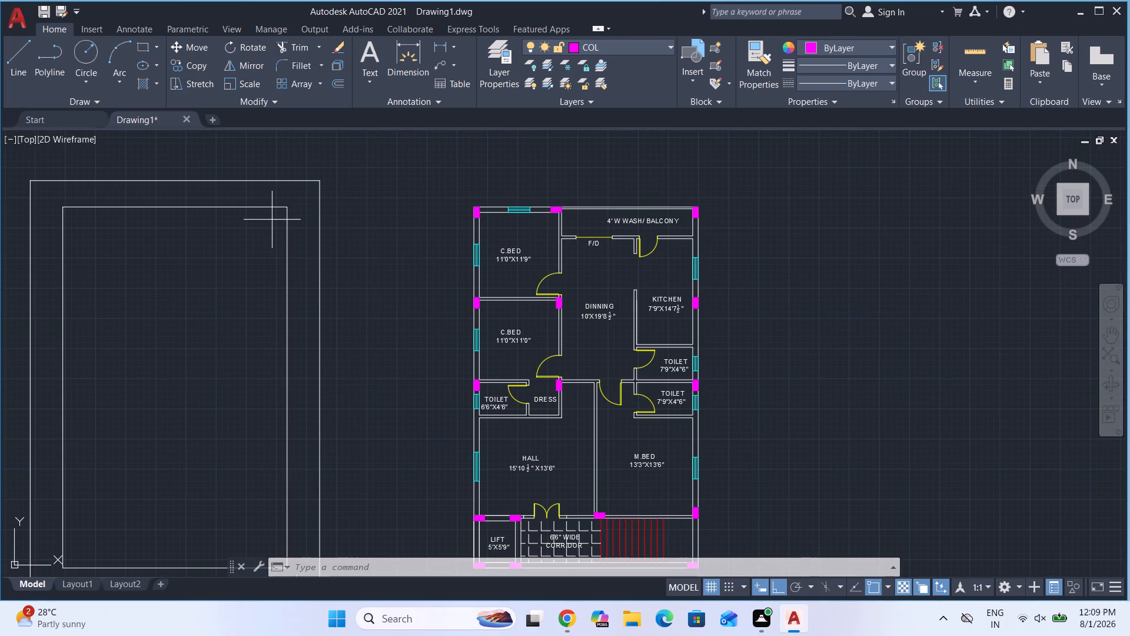
{"action": "key", "text": "Escape"}
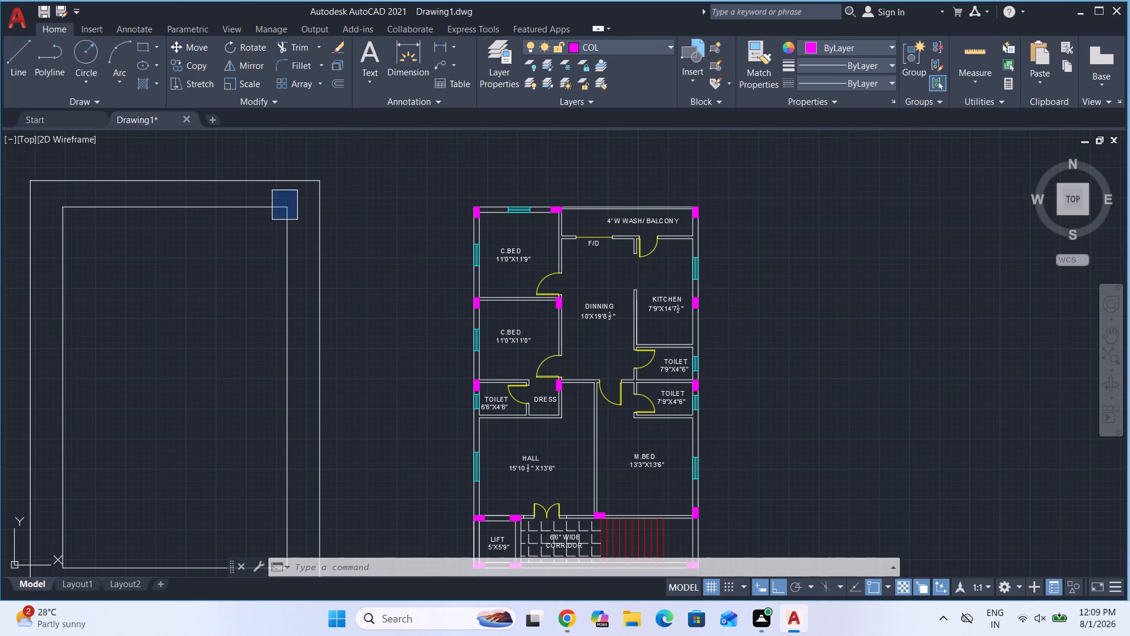
{"action": "left_click", "coordinate": [297, 180]}
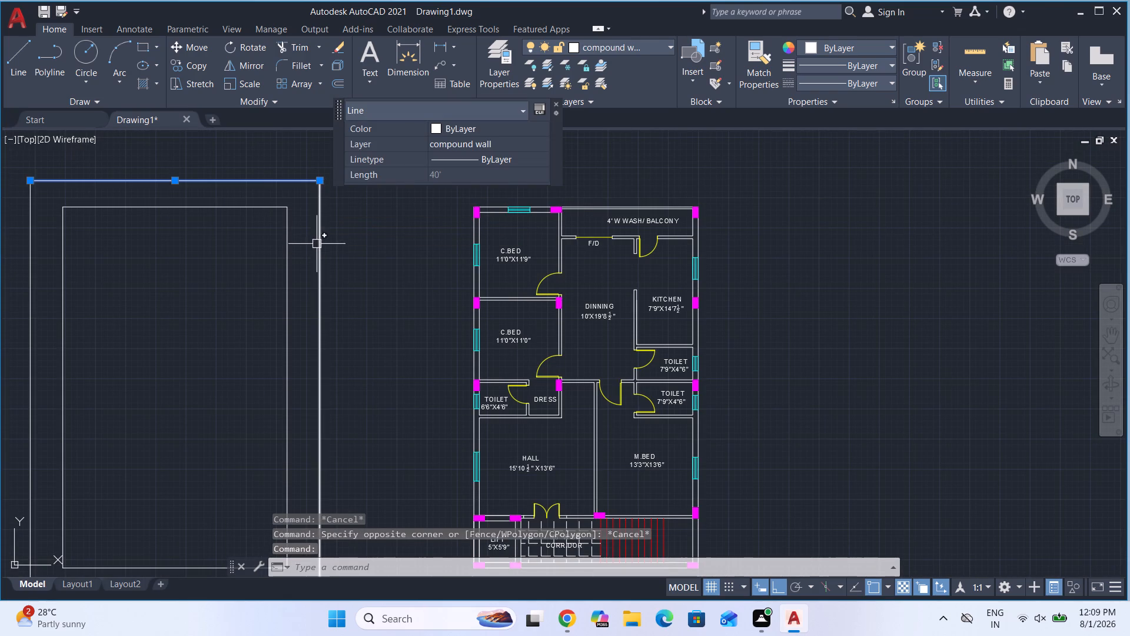
{"action": "left_click", "coordinate": [317, 244]}
{"action": "scroll", "coordinate": [305, 217], "scroll_direction": "down", "scroll_amount": 2}
{"action": "left_click", "coordinate": [202, 305]}
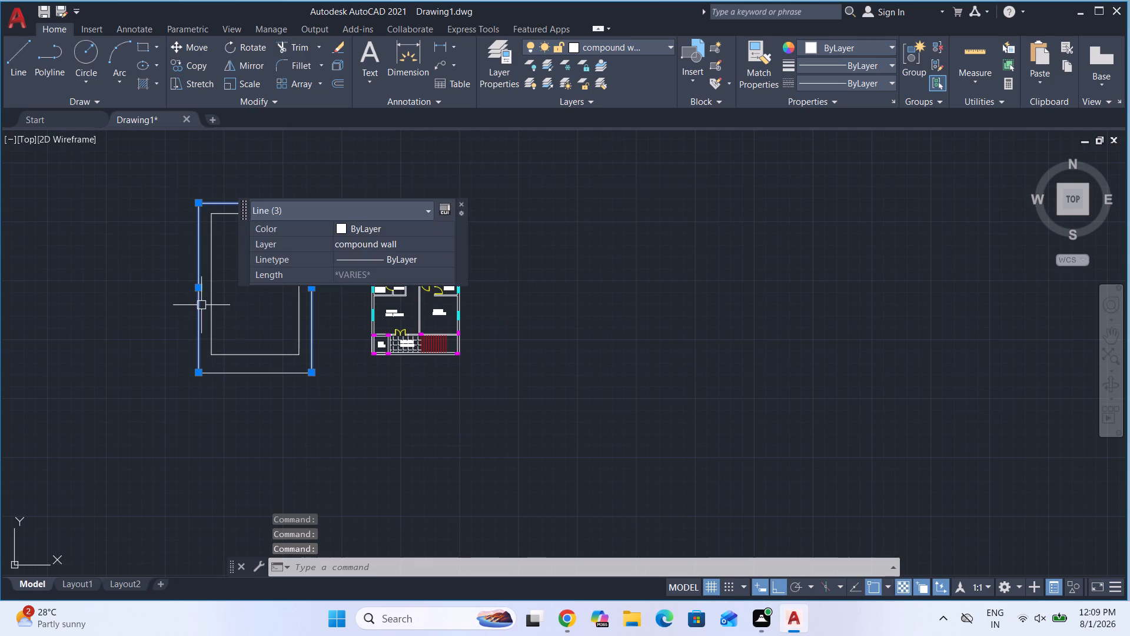
{"action": "left_click", "coordinate": [230, 374]}
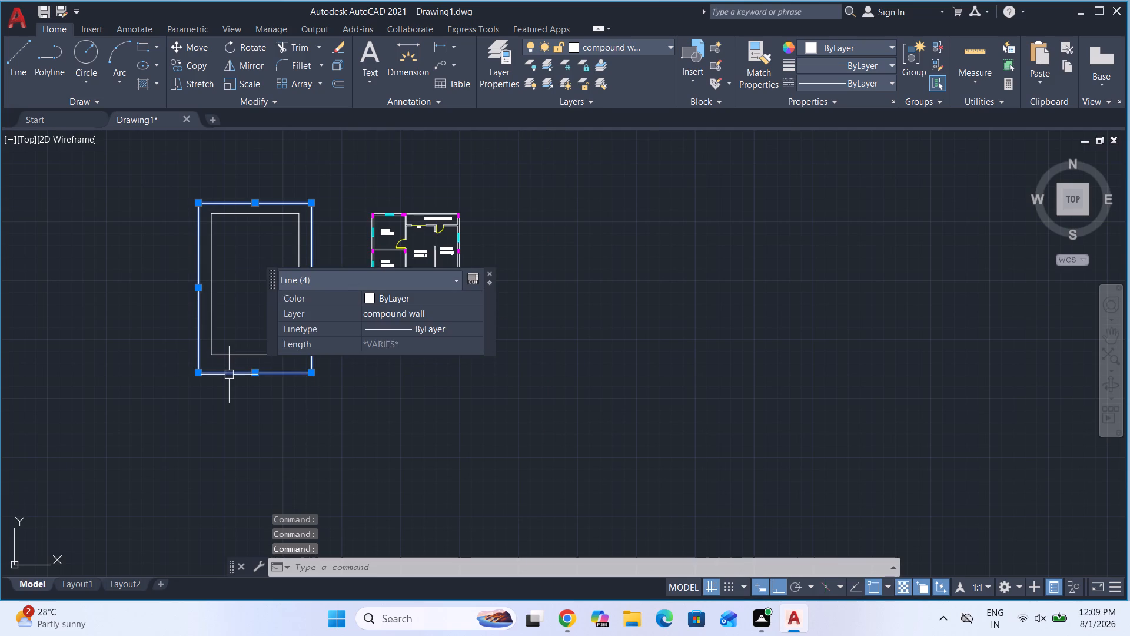
{"action": "key", "text": "c"}
{"action": "key", "text": "o"}
{"action": "key", "text": "Return"}
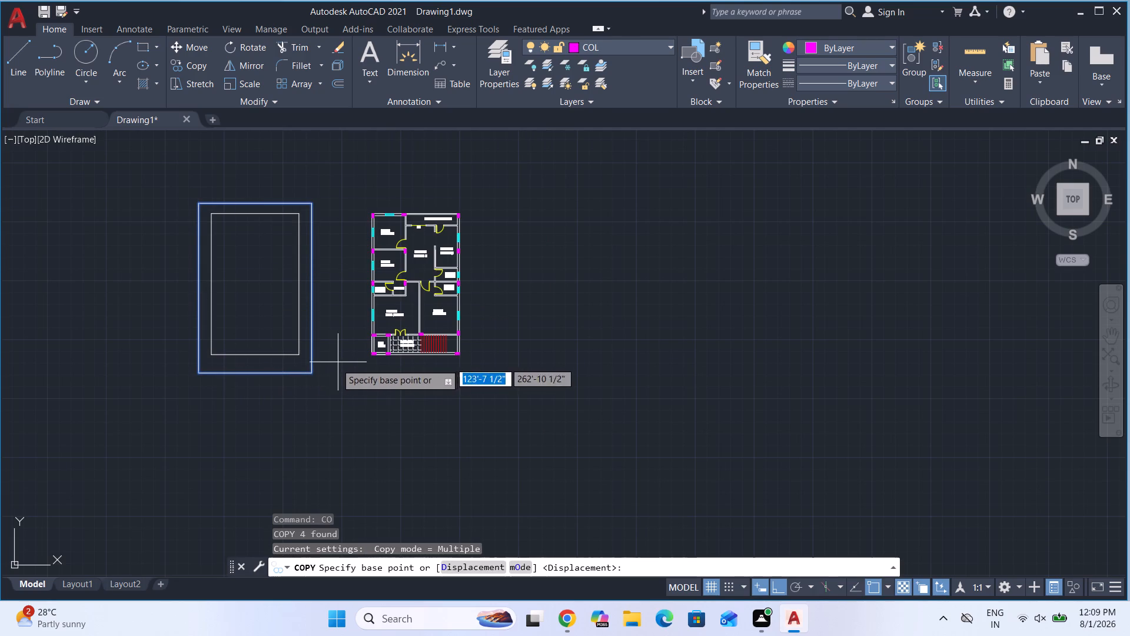
{"action": "left_click", "coordinate": [211, 355]}
{"action": "scroll", "coordinate": [376, 349], "scroll_direction": "up", "scroll_amount": 6}
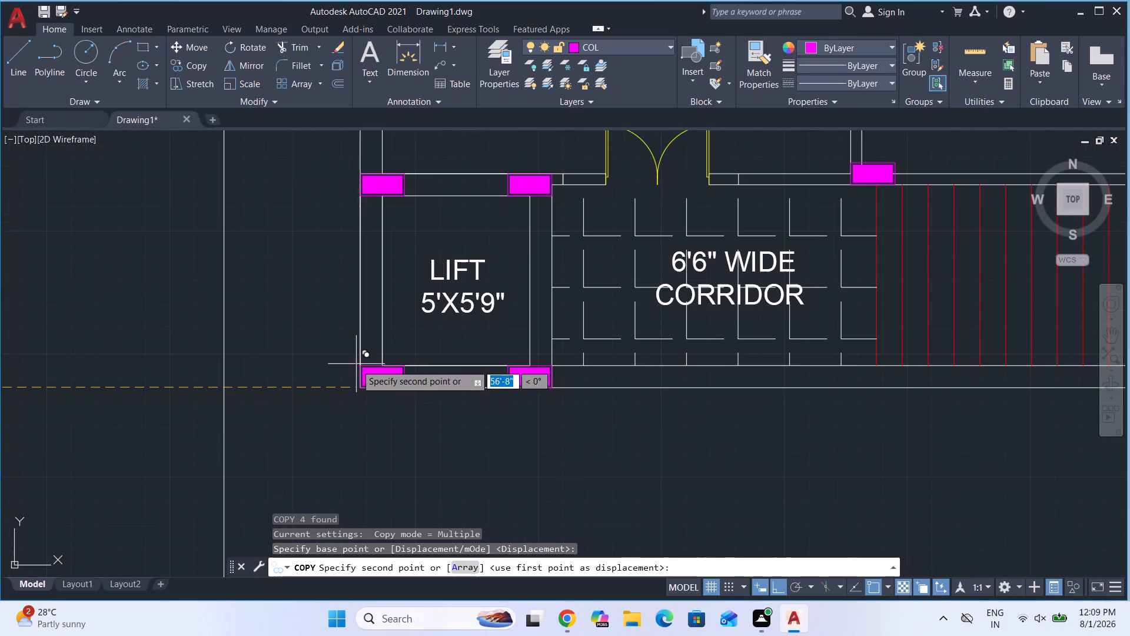
{"action": "left_click", "coordinate": [358, 387]}
{"action": "scroll", "coordinate": [290, 389], "scroll_direction": "down", "scroll_amount": 3}
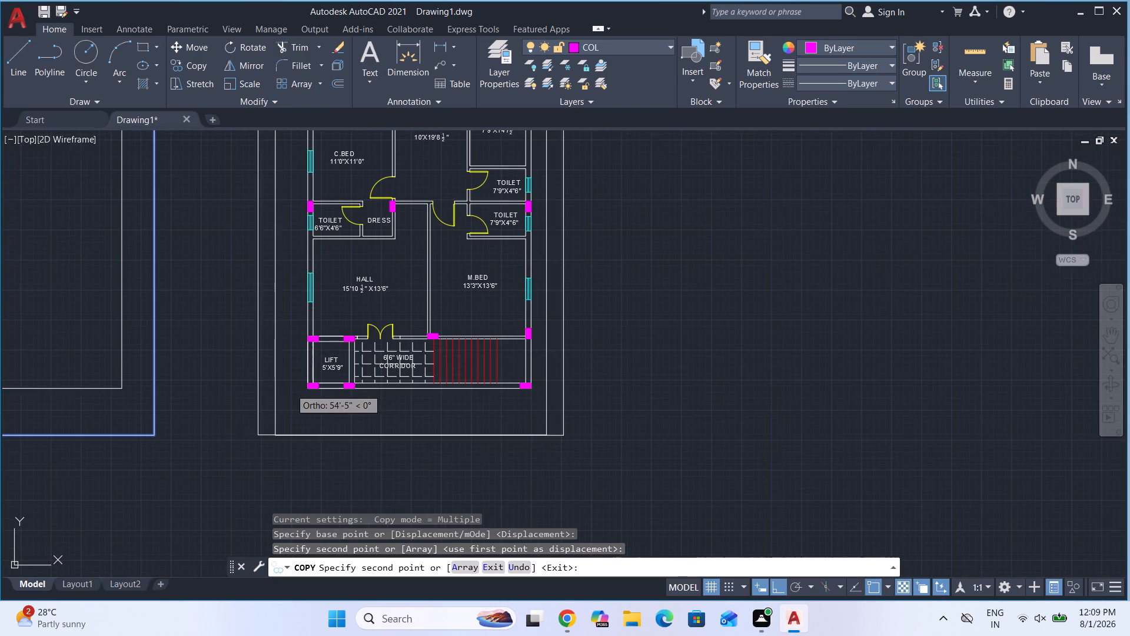
{"action": "key", "text": "Escape"}
Copy the empty compound wall and inner plot rectangle together horizontally about 115 feet, to the far side of the floor plan.
{"action": "scroll", "coordinate": [301, 390], "scroll_direction": "down", "scroll_amount": 2}
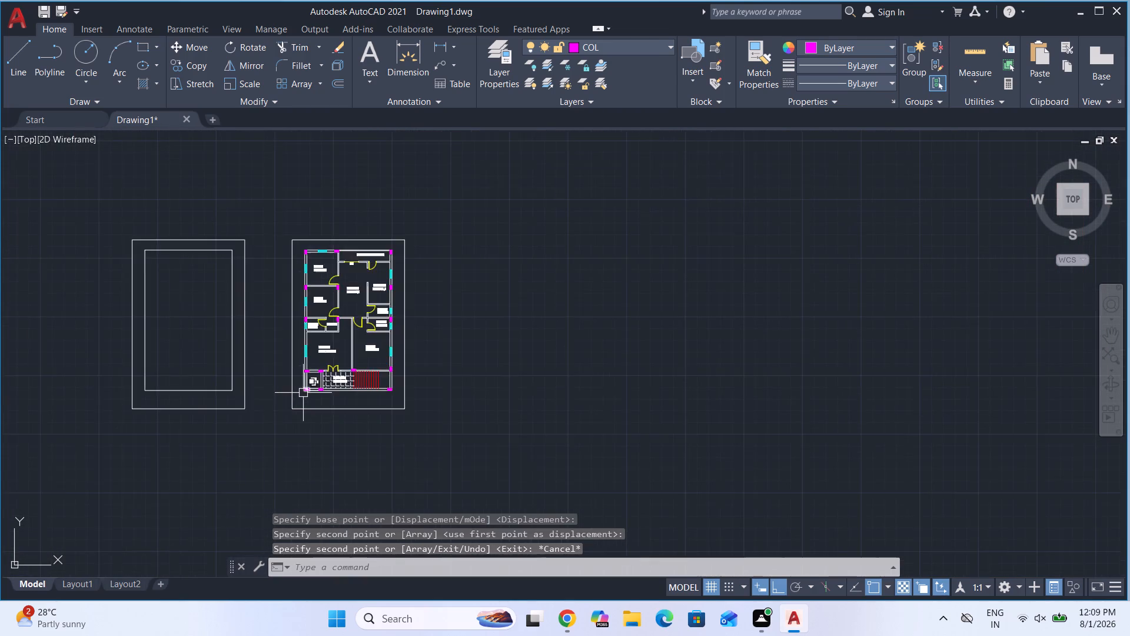
{"action": "scroll", "coordinate": [303, 393], "scroll_direction": "down", "scroll_amount": 1}
{"action": "scroll", "coordinate": [295, 320], "scroll_direction": "up", "scroll_amount": 3}
{"action": "scroll", "coordinate": [294, 306], "scroll_direction": "down", "scroll_amount": 2}
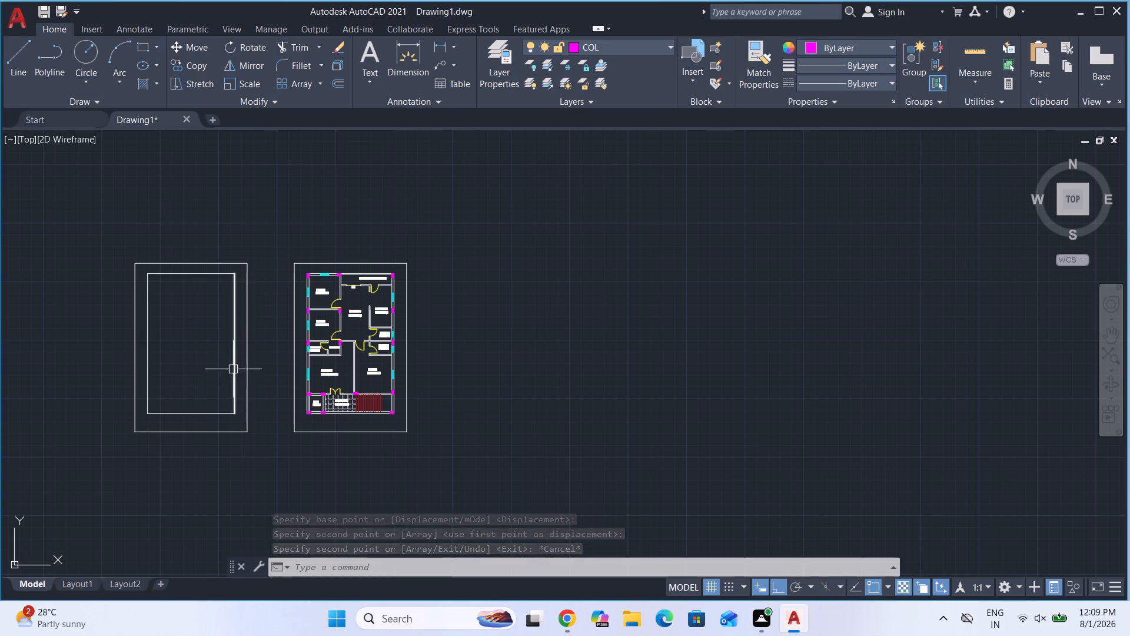
{"action": "left_click", "coordinate": [268, 460]}
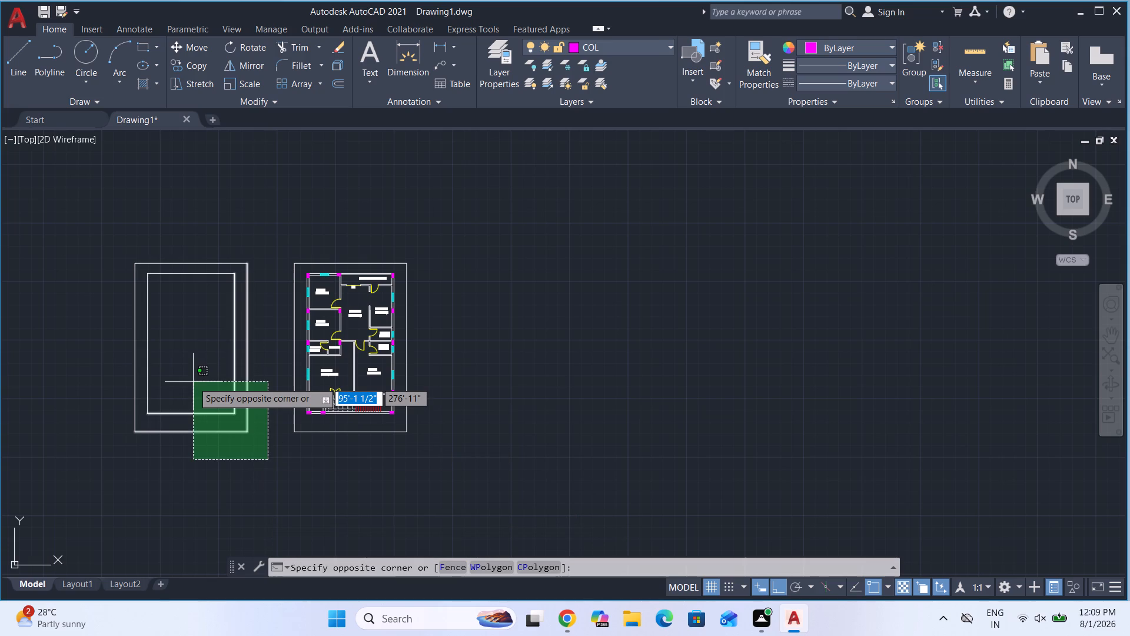
{"action": "left_click", "coordinate": [104, 231]}
{"action": "key", "text": "c"}
{"action": "key", "text": "o"}
{"action": "key", "text": "Return"}
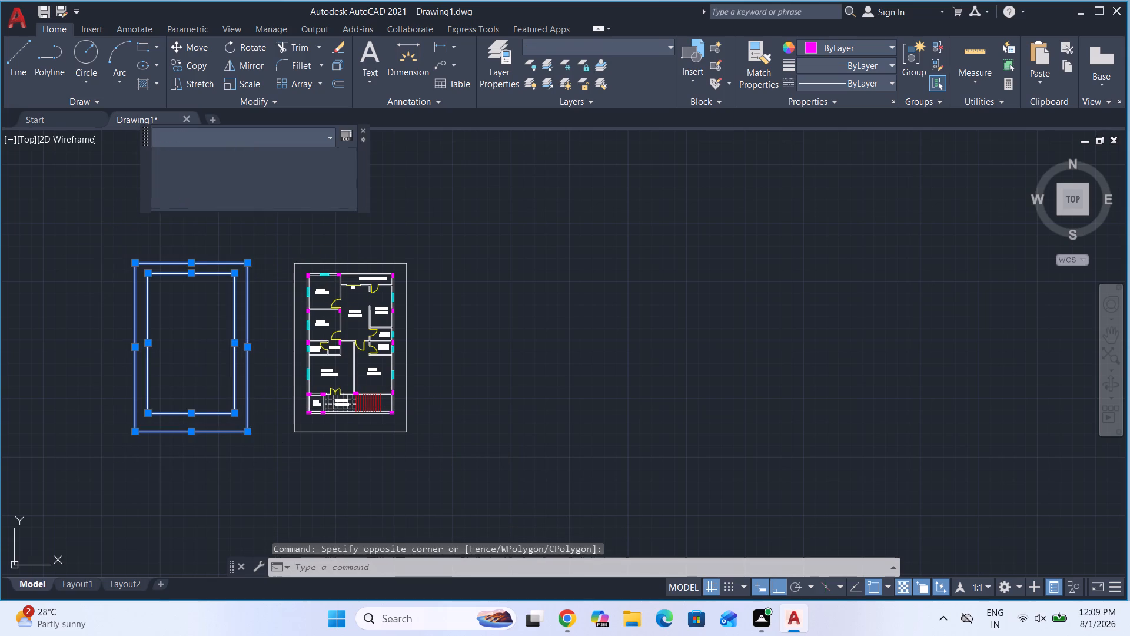
{"action": "left_click", "coordinate": [245, 435]}
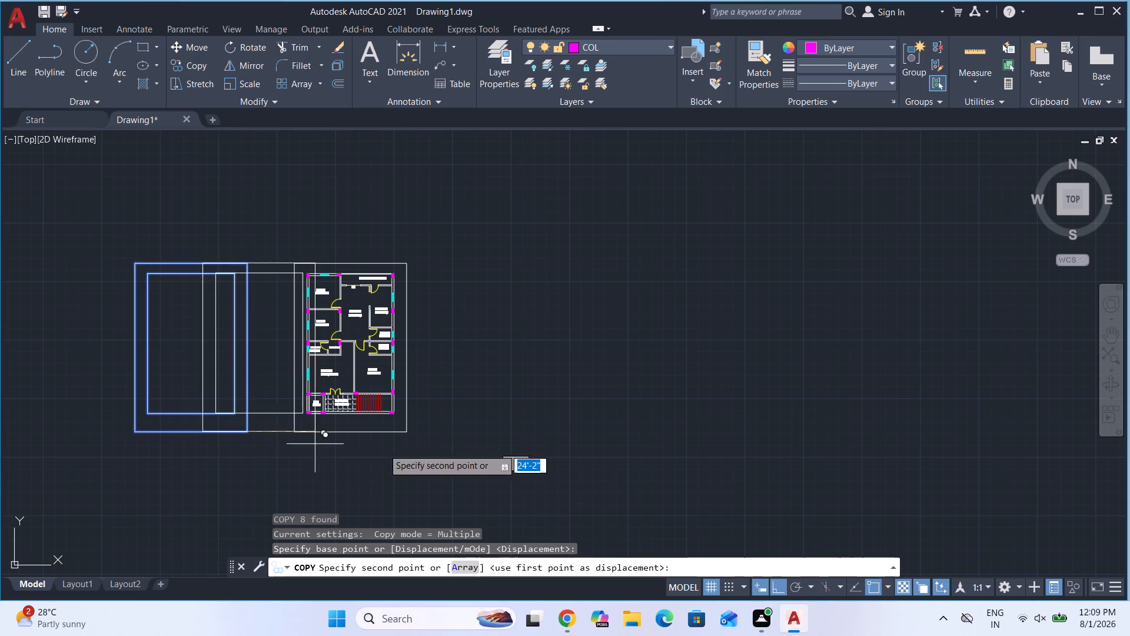
{"action": "left_click", "coordinate": [570, 464]}
{"action": "key", "text": "Escape"}
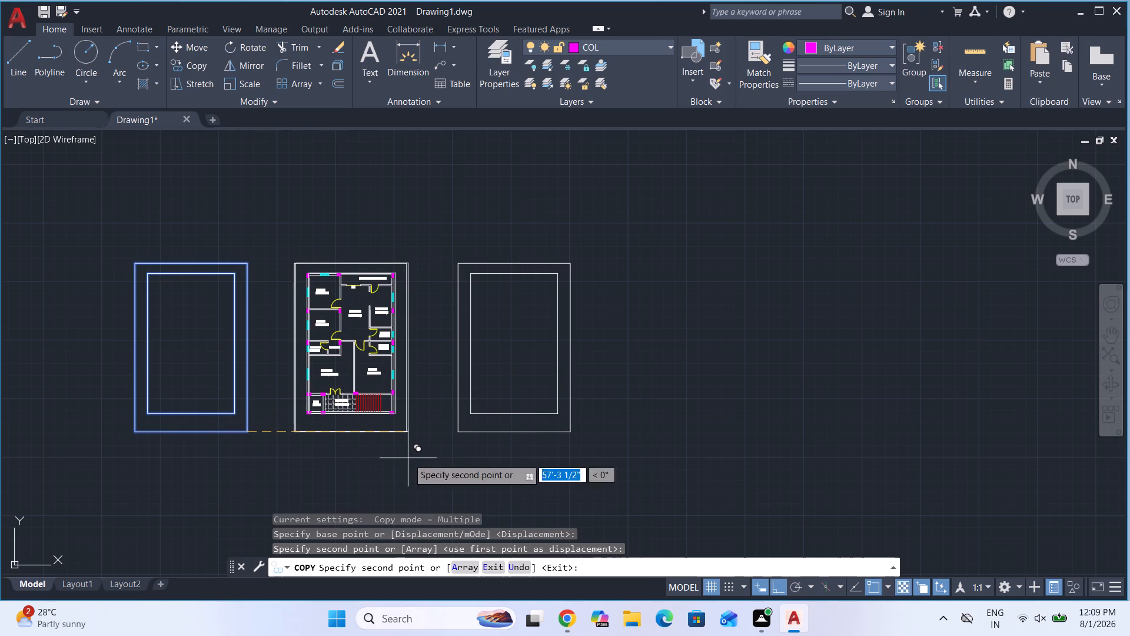
Copy the whole floor plan with its compound wall horizontally about 113'-6", placing it beyond the second empty outline.
{"action": "scroll", "coordinate": [280, 352], "scroll_direction": "up", "scroll_amount": 2}
{"action": "scroll", "coordinate": [282, 351], "scroll_direction": "down", "scroll_amount": 2}
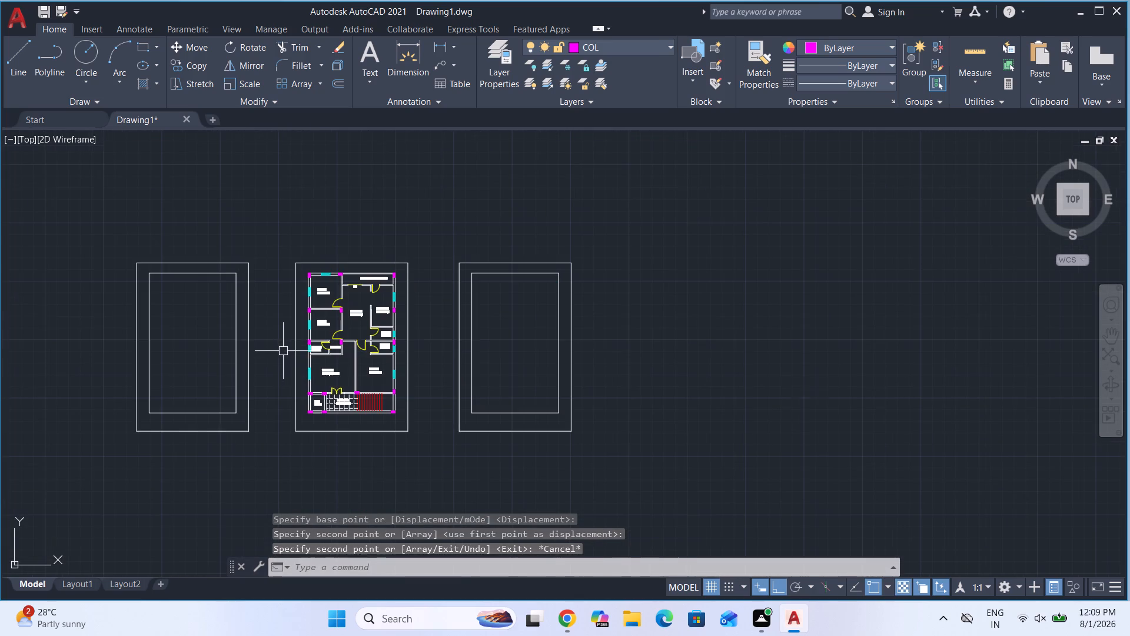
{"action": "left_click_drag", "start_coordinate": [407, 446], "coordinate": [411, 453]}
{"action": "left_click", "coordinate": [412, 453]}
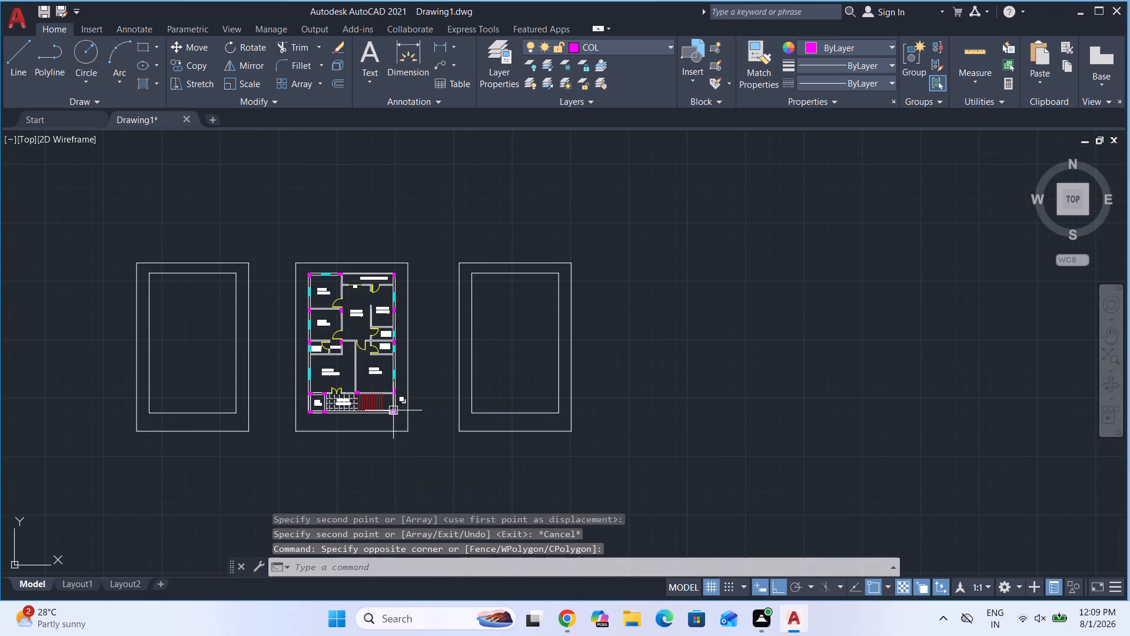
{"action": "left_click", "coordinate": [423, 447]}
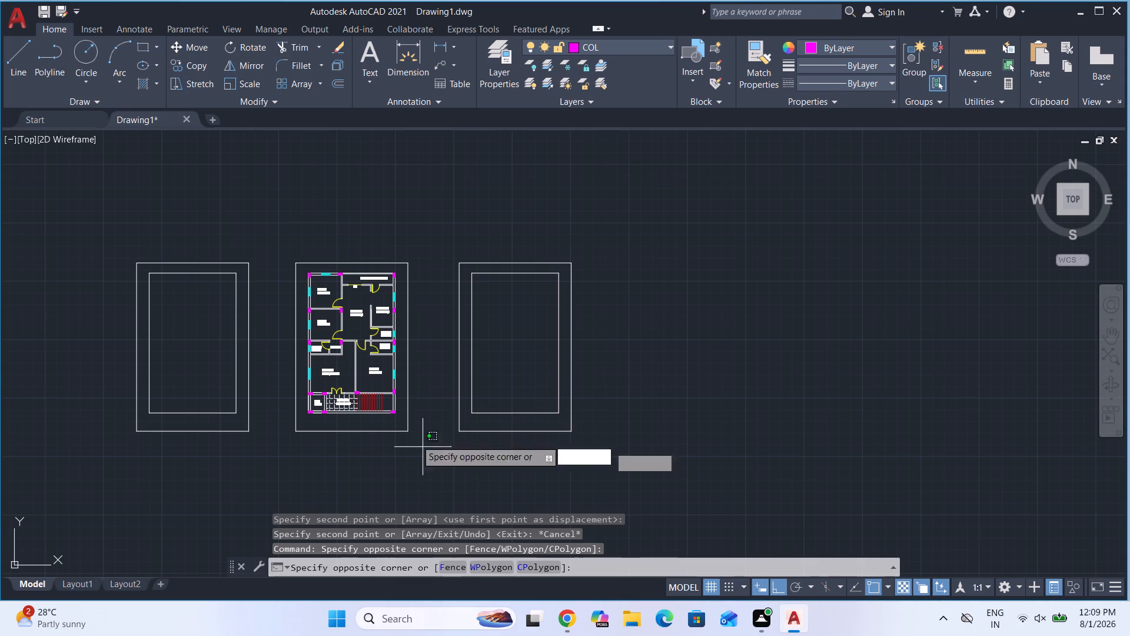
{"action": "left_click", "coordinate": [285, 247]}
{"action": "type", "text": "co"}
{"action": "key", "text": "Return"}
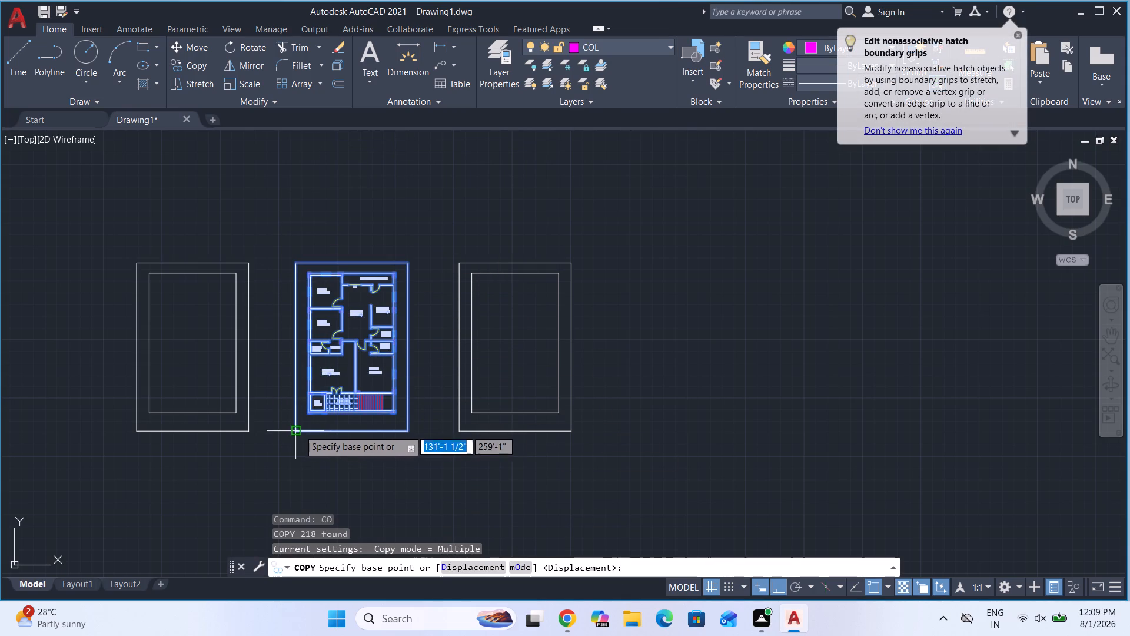
{"action": "left_click", "coordinate": [297, 429]}
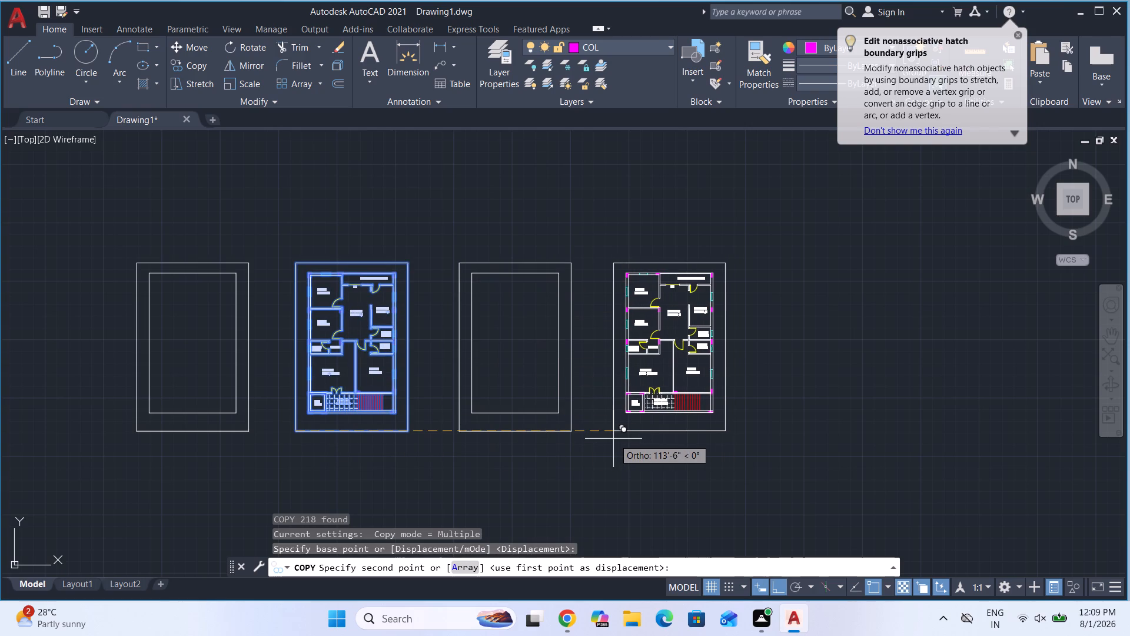
{"action": "left_click", "coordinate": [613, 439]}
{"action": "key", "text": "Escape"}
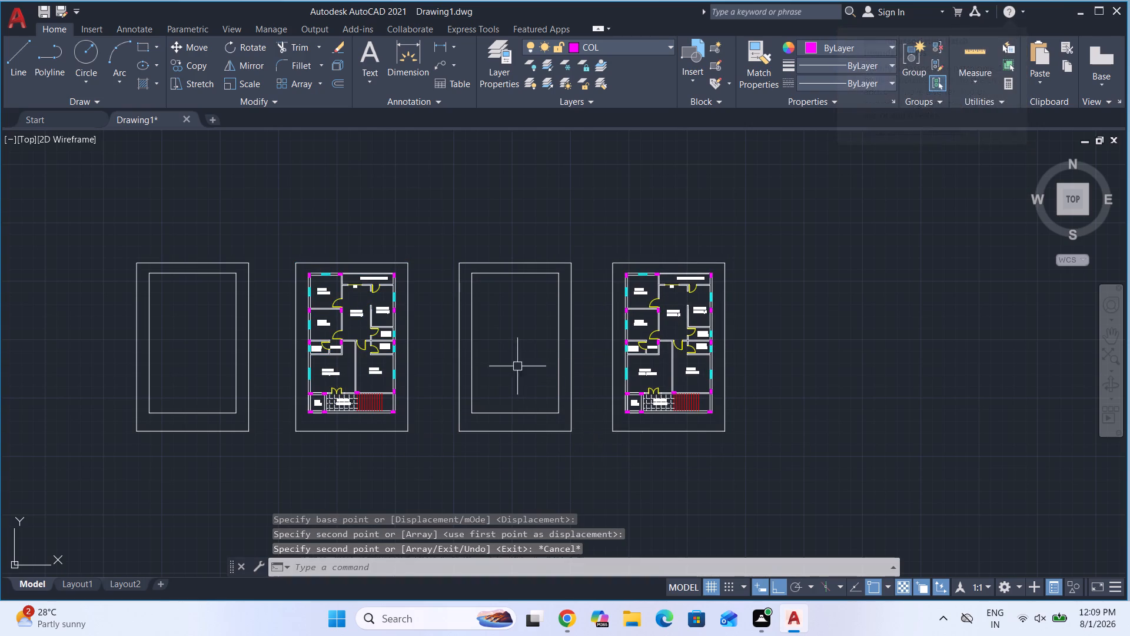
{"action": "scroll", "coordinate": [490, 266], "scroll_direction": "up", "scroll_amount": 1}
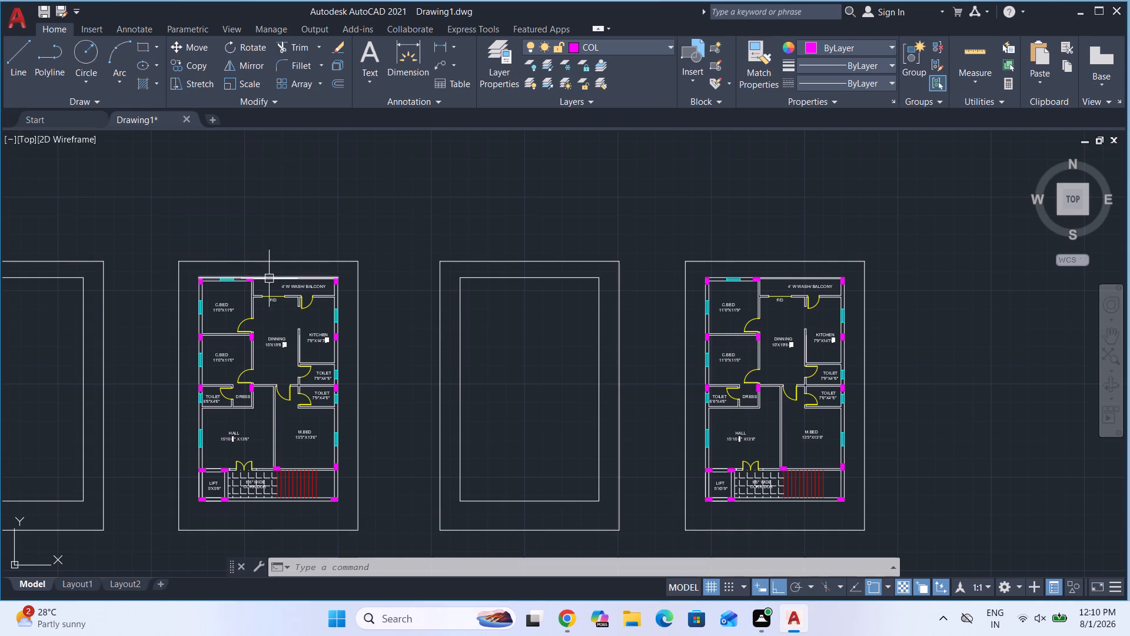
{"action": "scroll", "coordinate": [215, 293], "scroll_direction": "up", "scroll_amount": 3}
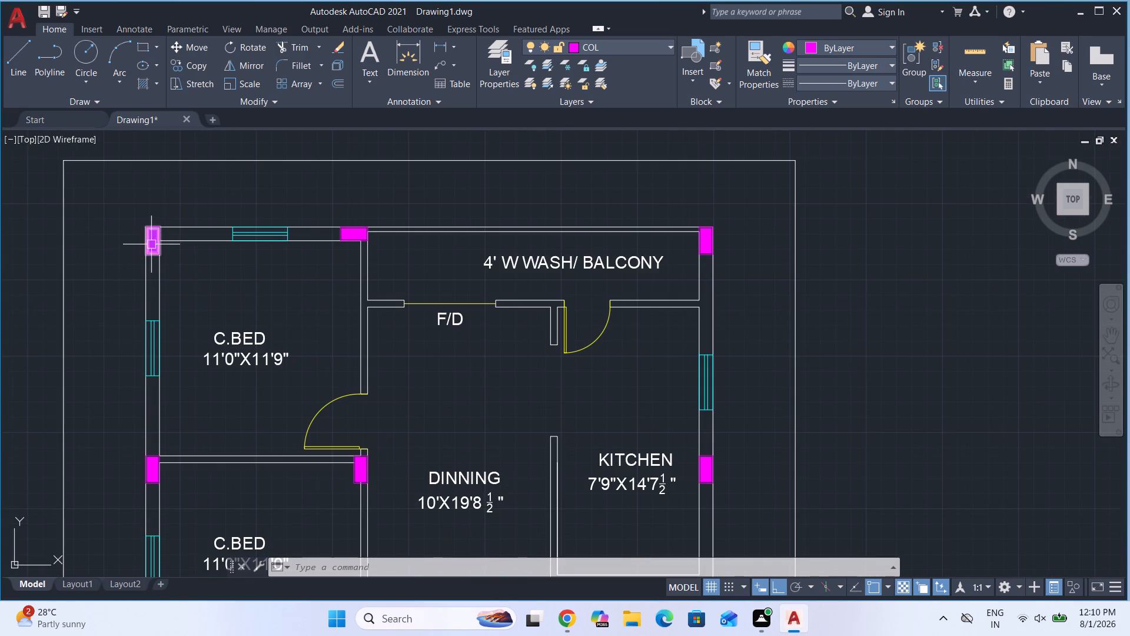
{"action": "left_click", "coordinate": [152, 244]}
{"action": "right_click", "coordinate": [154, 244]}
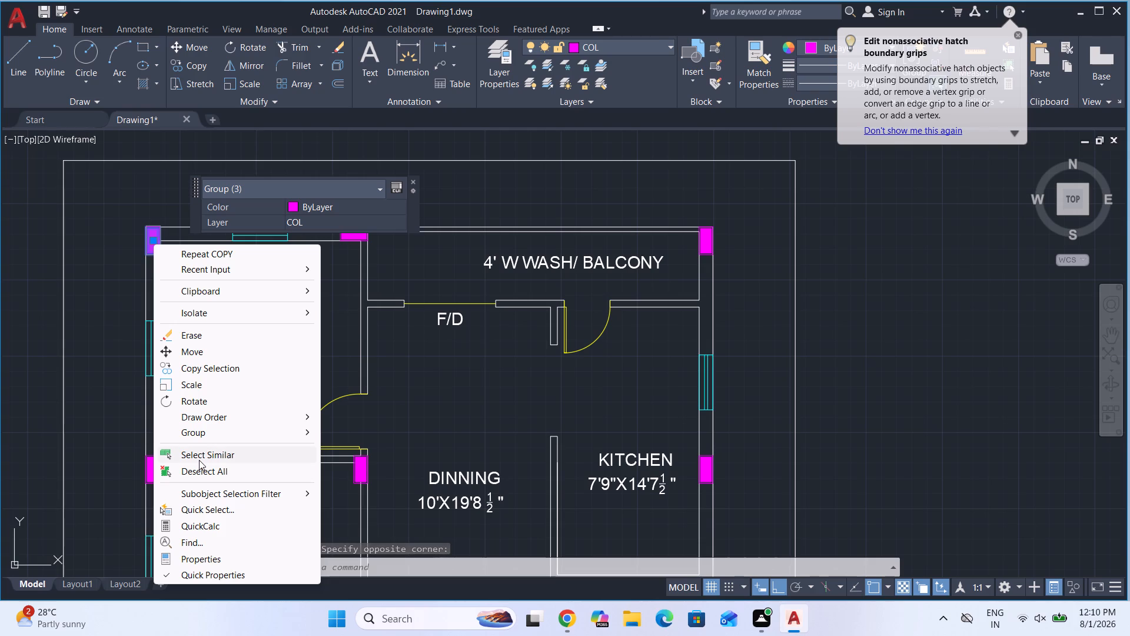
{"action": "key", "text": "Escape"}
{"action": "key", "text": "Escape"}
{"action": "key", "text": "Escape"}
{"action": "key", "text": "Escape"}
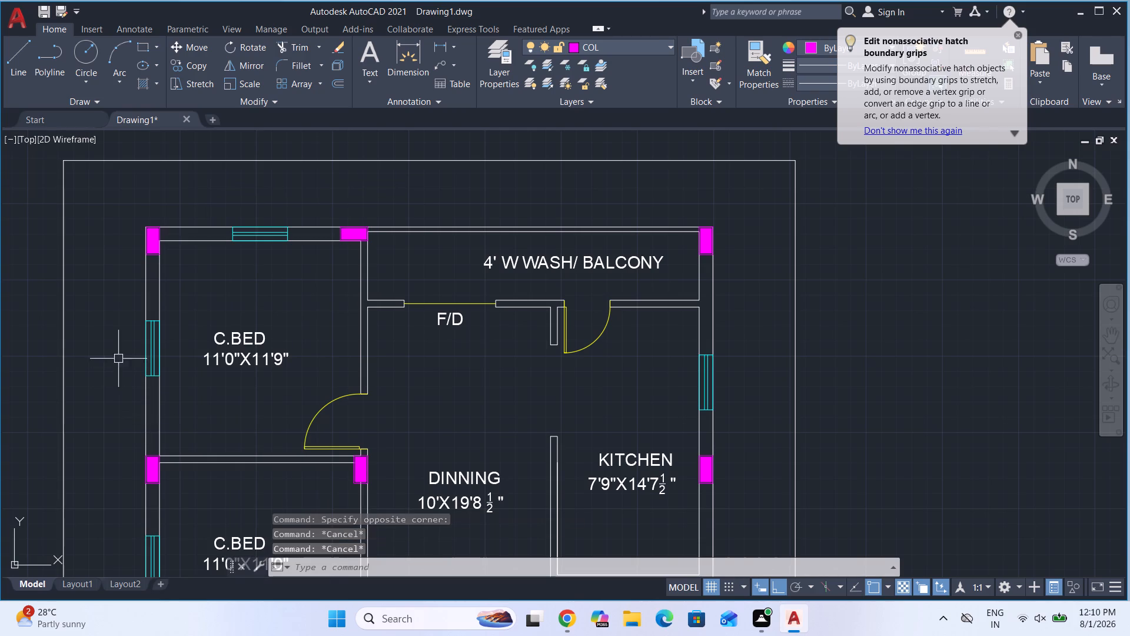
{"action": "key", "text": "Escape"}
Examine the original plan's LIFT, CORRIDOR and stairs area, and the overall row of plans and empty outlines.
{"action": "scroll", "coordinate": [198, 194], "scroll_direction": "down", "scroll_amount": 4}
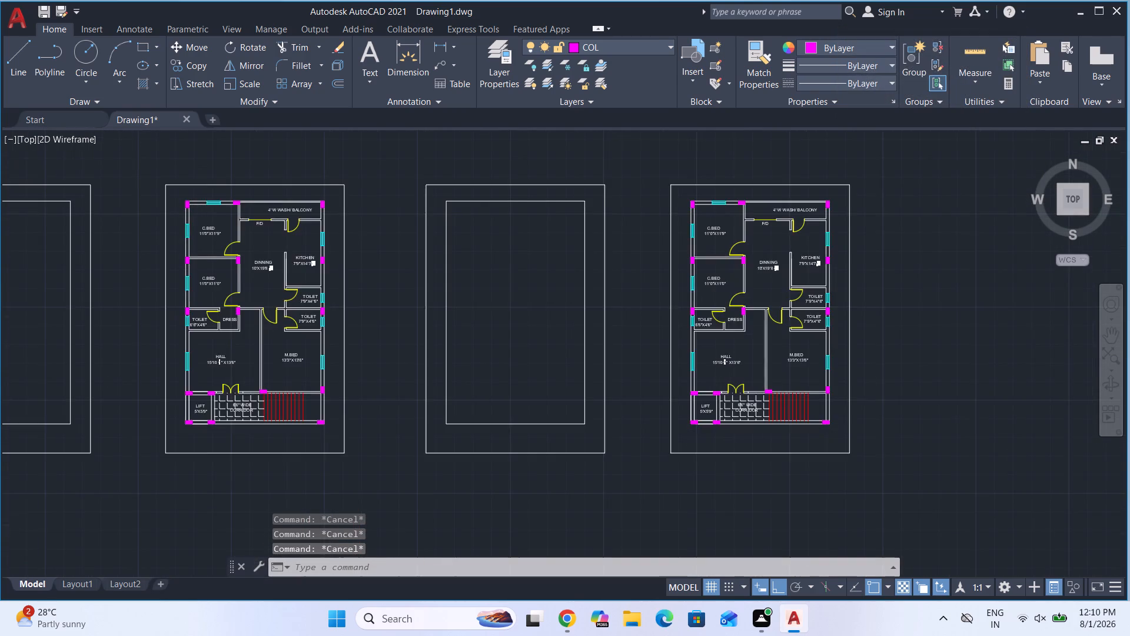
{"action": "scroll", "coordinate": [218, 335], "scroll_direction": "up", "scroll_amount": 2}
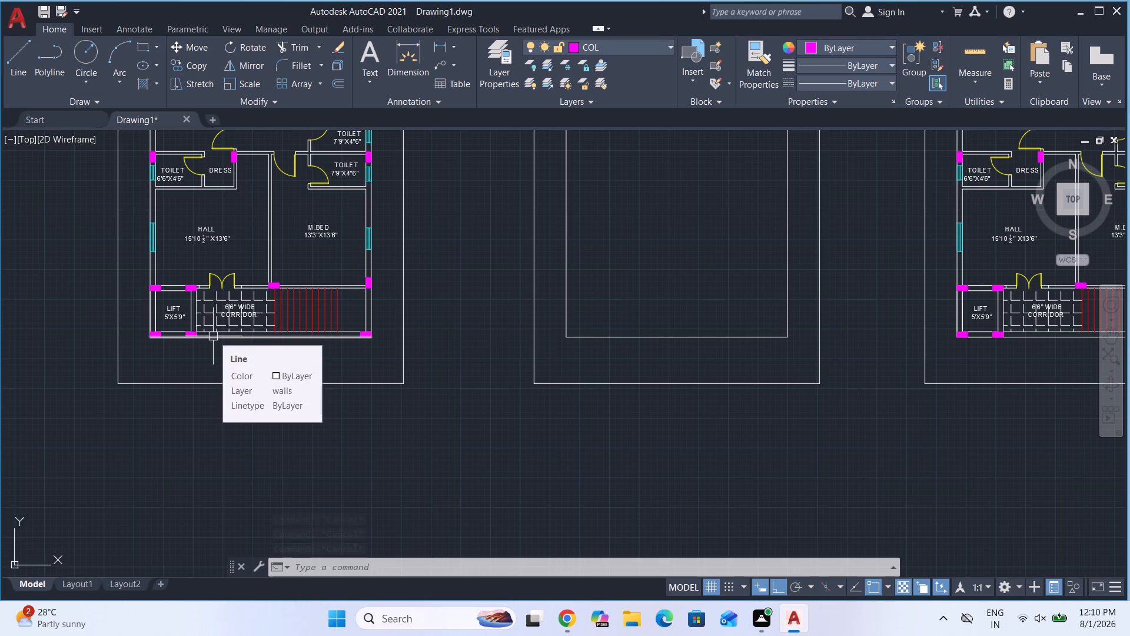
{"action": "scroll", "coordinate": [270, 377], "scroll_direction": "down", "scroll_amount": 1}
{"action": "scroll", "coordinate": [280, 330], "scroll_direction": "up", "scroll_amount": 2}
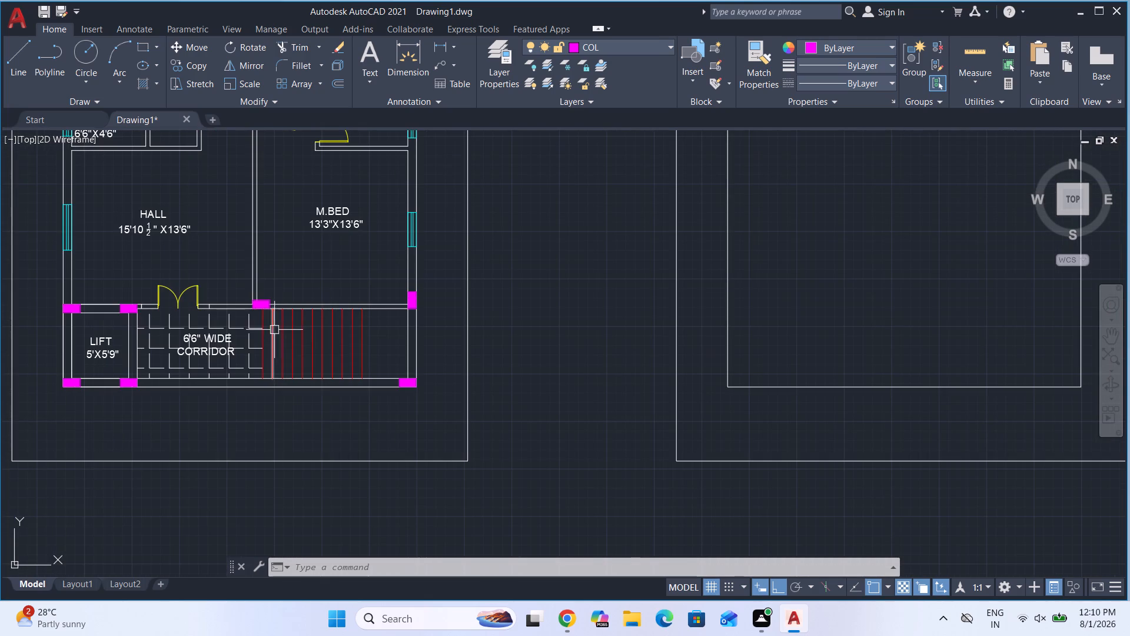
{"action": "scroll", "coordinate": [257, 333], "scroll_direction": "up", "scroll_amount": 2}
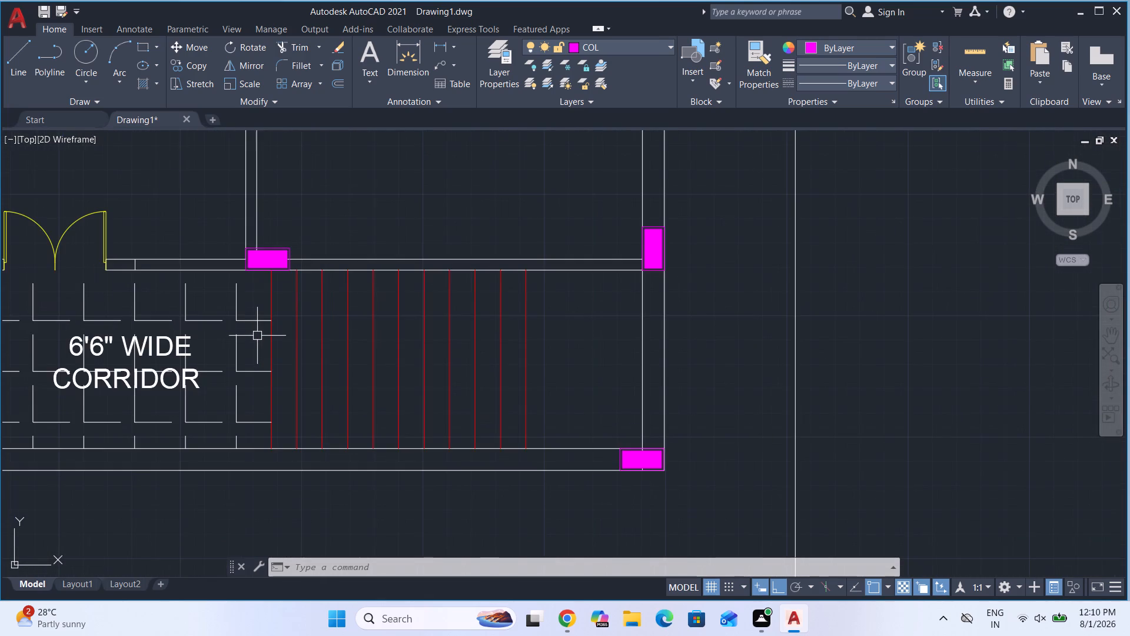
{"action": "scroll", "coordinate": [259, 338], "scroll_direction": "down", "scroll_amount": 1}
{"action": "scroll", "coordinate": [391, 410], "scroll_direction": "down", "scroll_amount": 3}
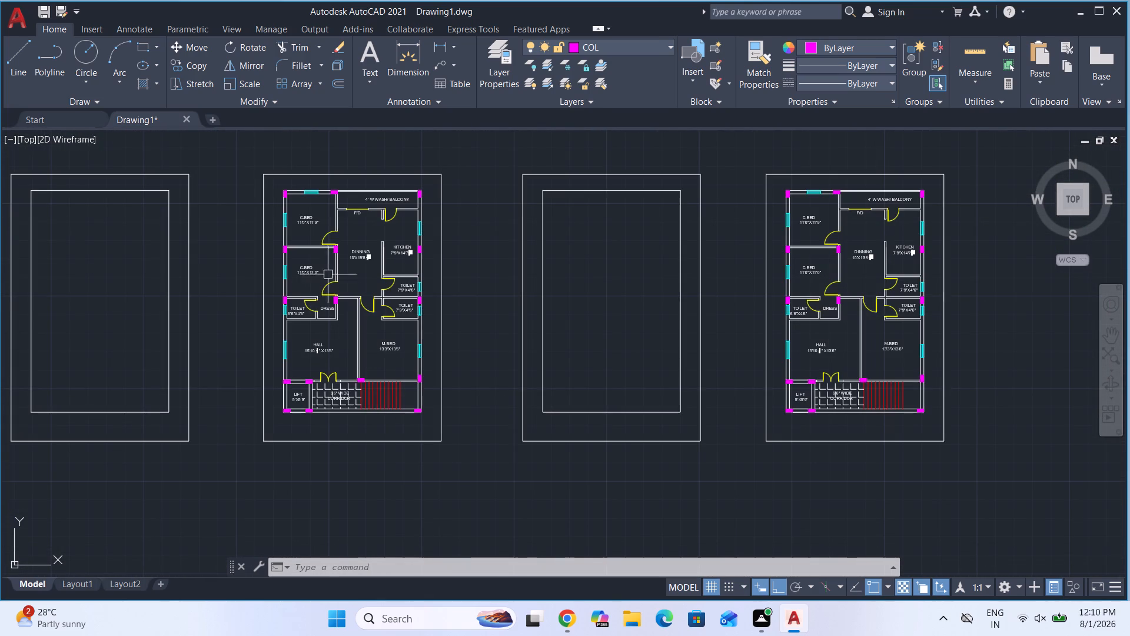
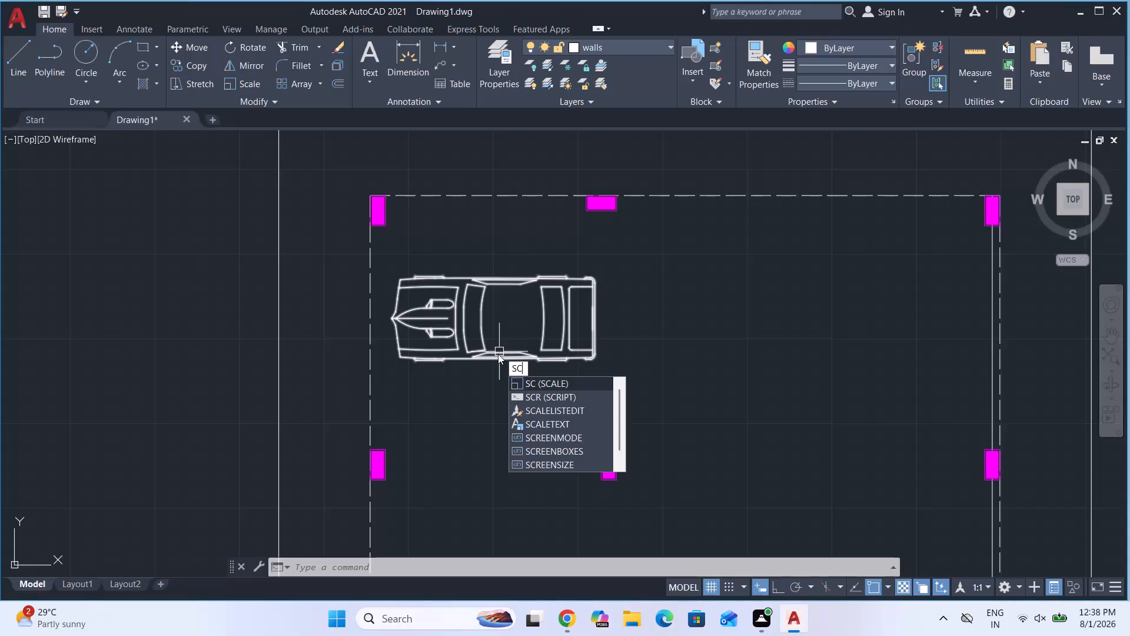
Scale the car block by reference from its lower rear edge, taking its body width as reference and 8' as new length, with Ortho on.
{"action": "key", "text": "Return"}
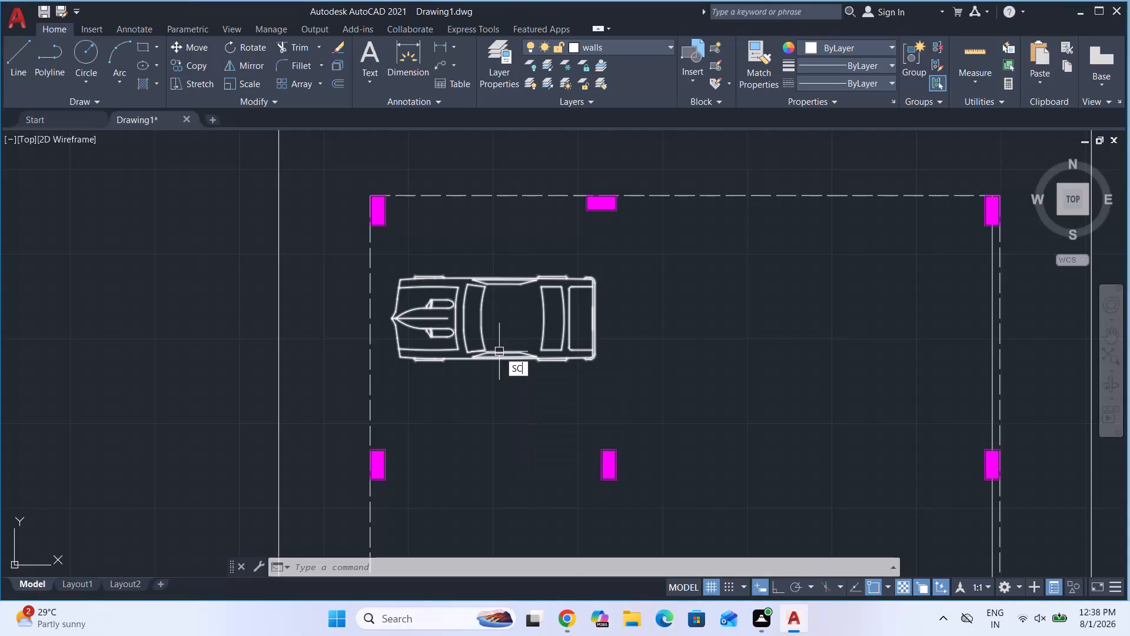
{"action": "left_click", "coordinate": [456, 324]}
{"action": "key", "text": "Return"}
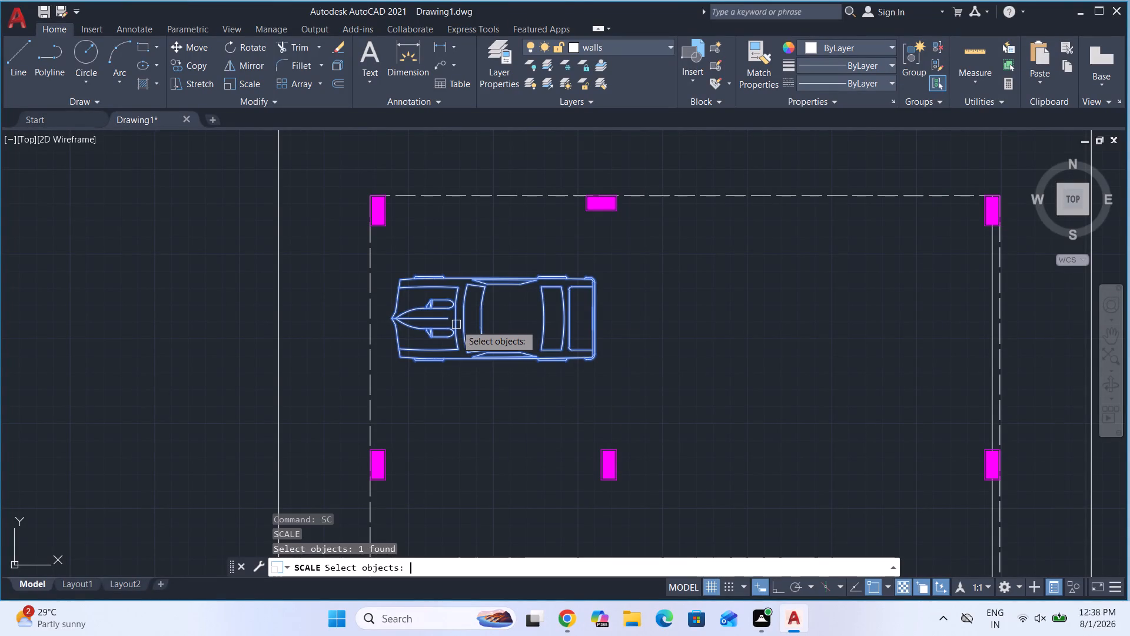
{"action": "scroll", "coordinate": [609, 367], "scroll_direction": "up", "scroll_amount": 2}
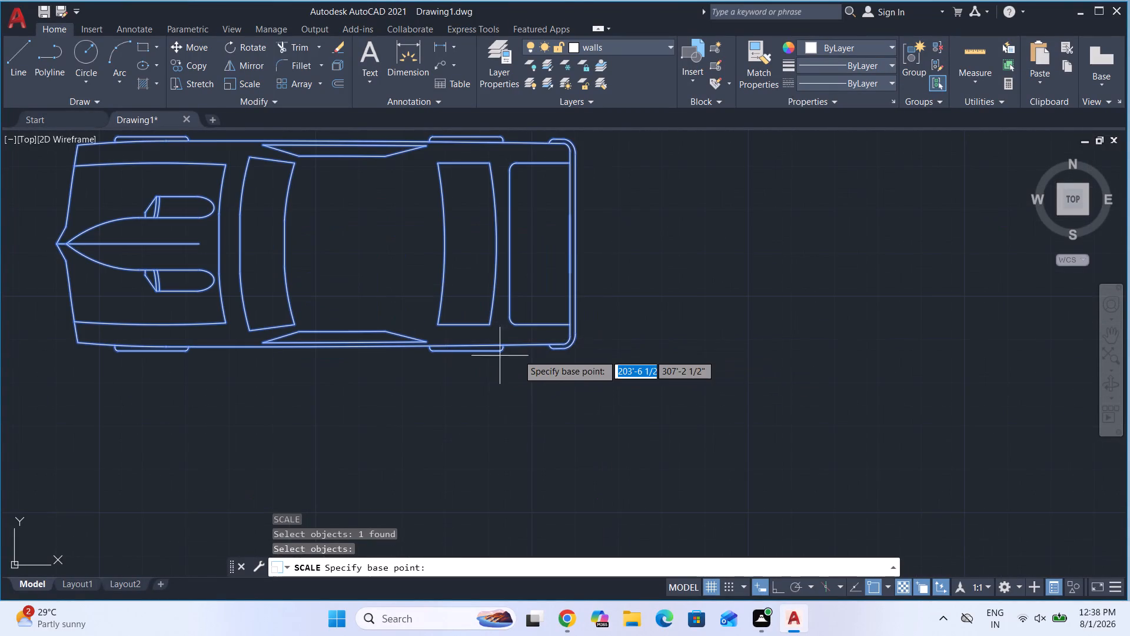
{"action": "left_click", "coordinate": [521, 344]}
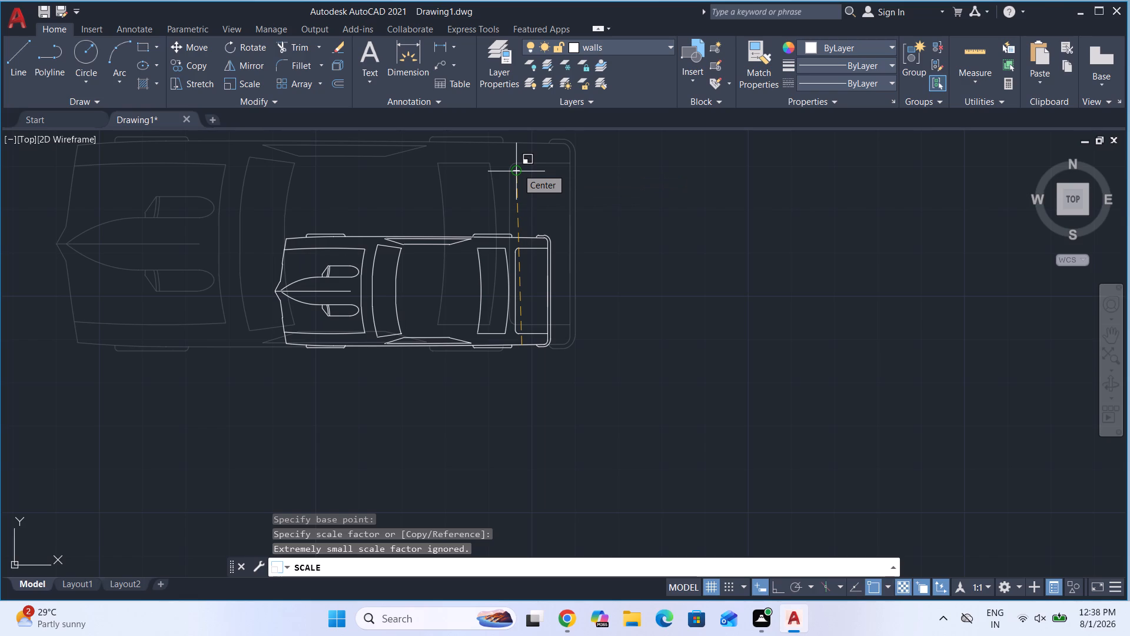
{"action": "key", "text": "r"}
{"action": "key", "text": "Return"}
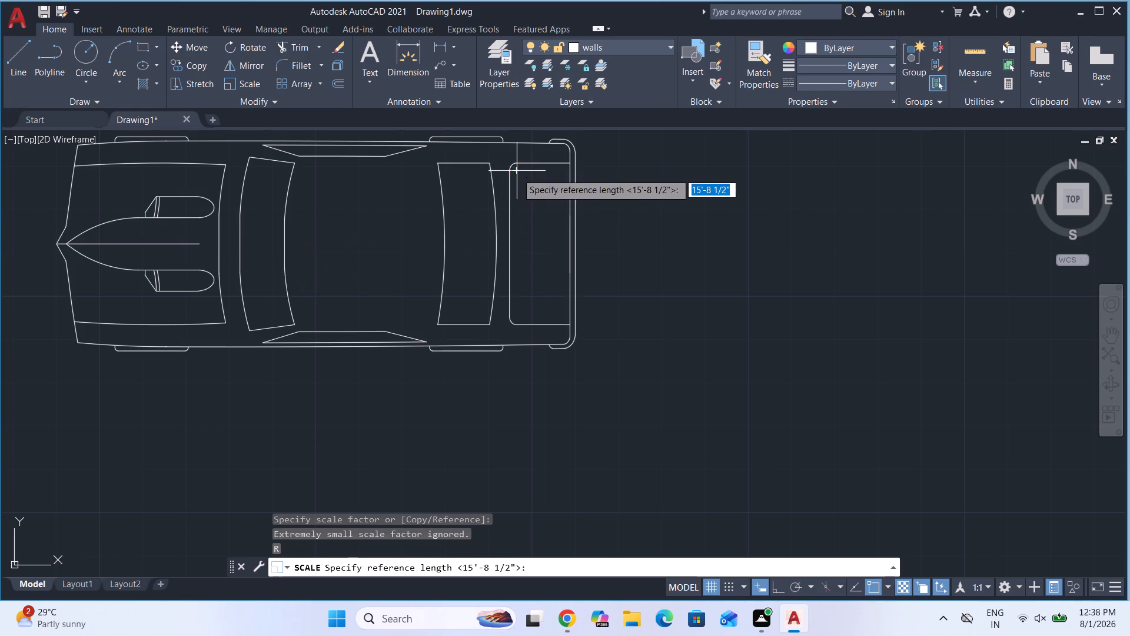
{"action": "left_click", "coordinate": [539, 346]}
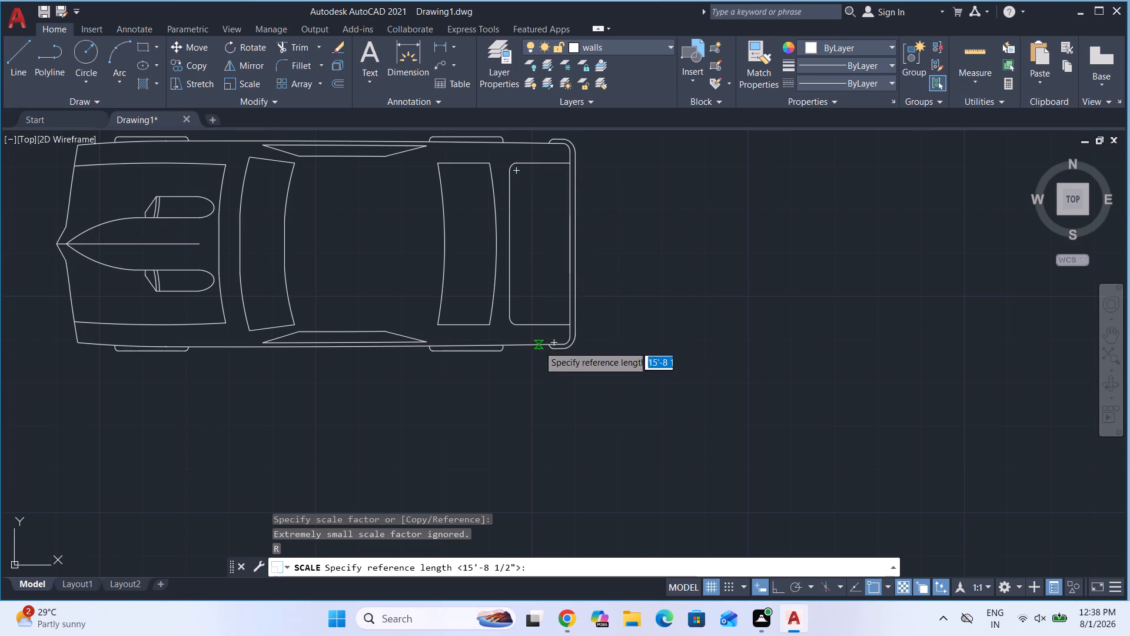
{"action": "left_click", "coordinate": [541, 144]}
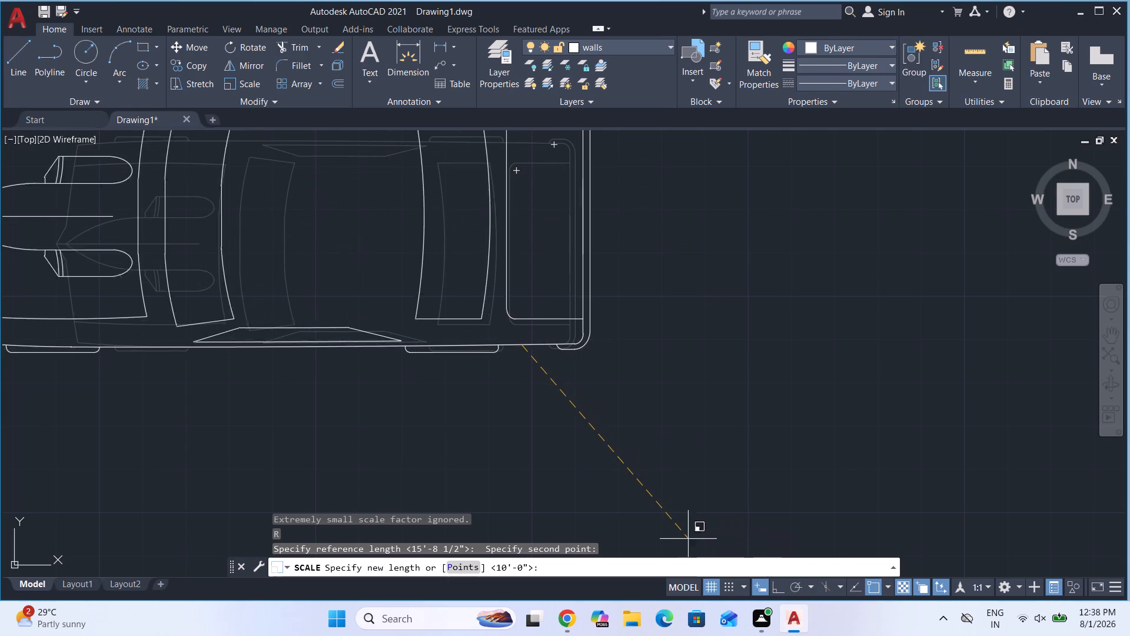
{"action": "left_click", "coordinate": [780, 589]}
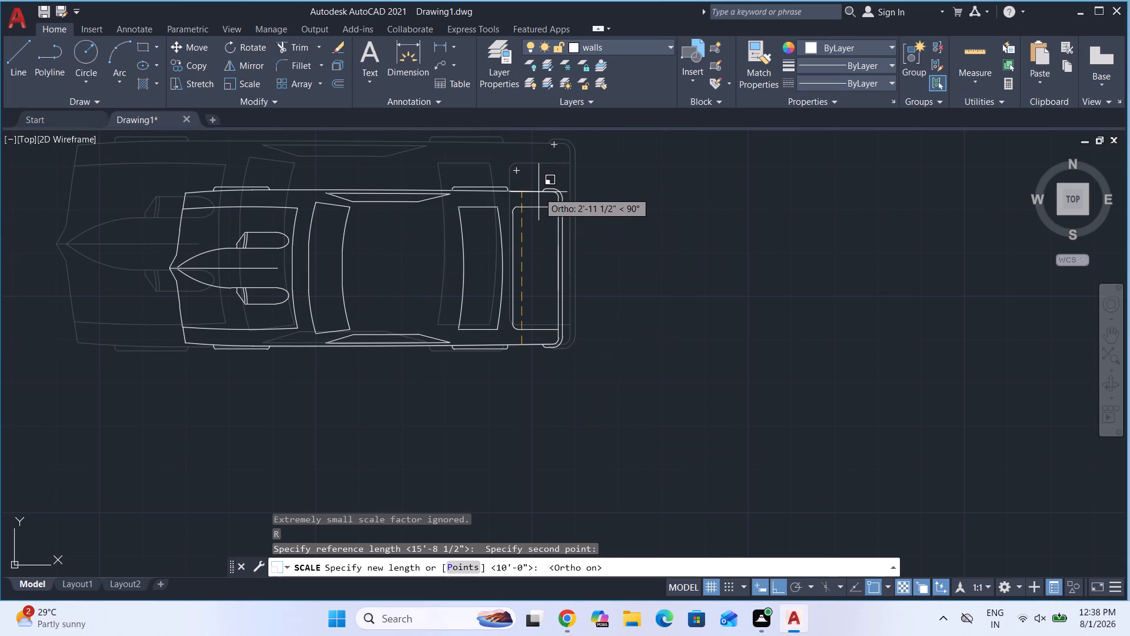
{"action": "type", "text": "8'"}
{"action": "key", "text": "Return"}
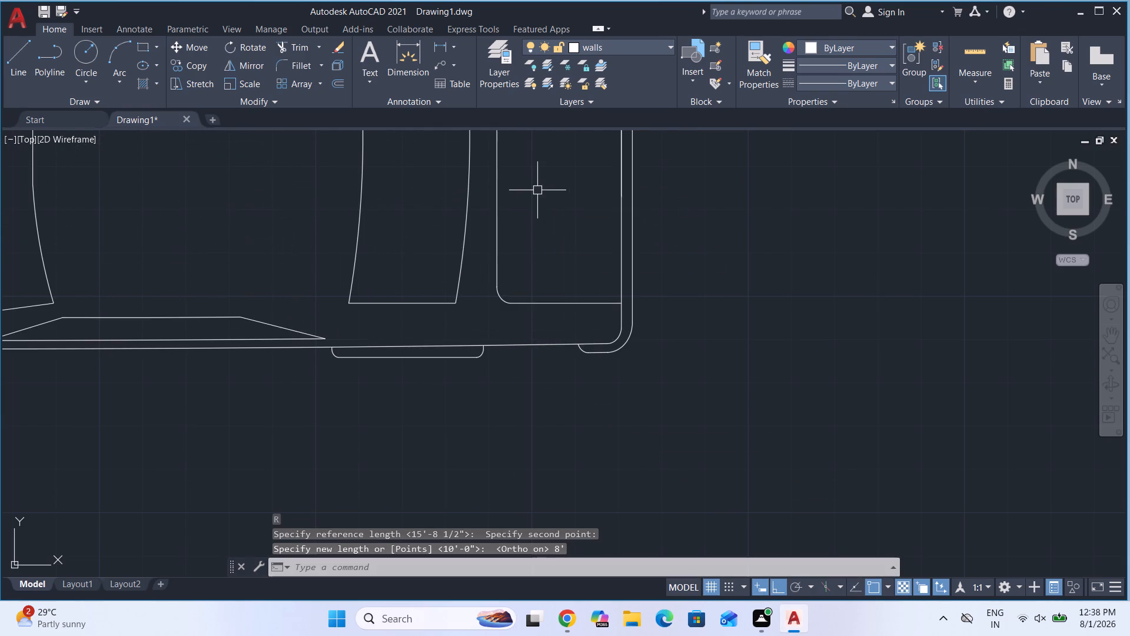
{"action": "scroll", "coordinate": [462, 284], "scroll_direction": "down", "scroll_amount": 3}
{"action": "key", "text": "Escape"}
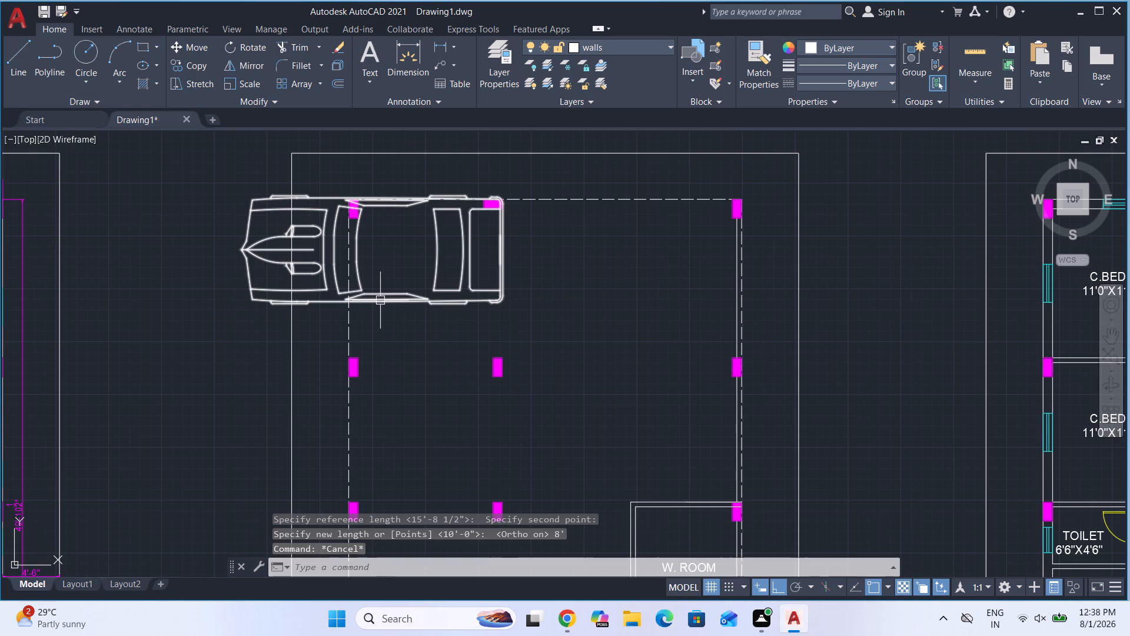
Delete the sports car block from the parking area of the middle plan.
{"action": "left_click", "coordinate": [380, 300]}
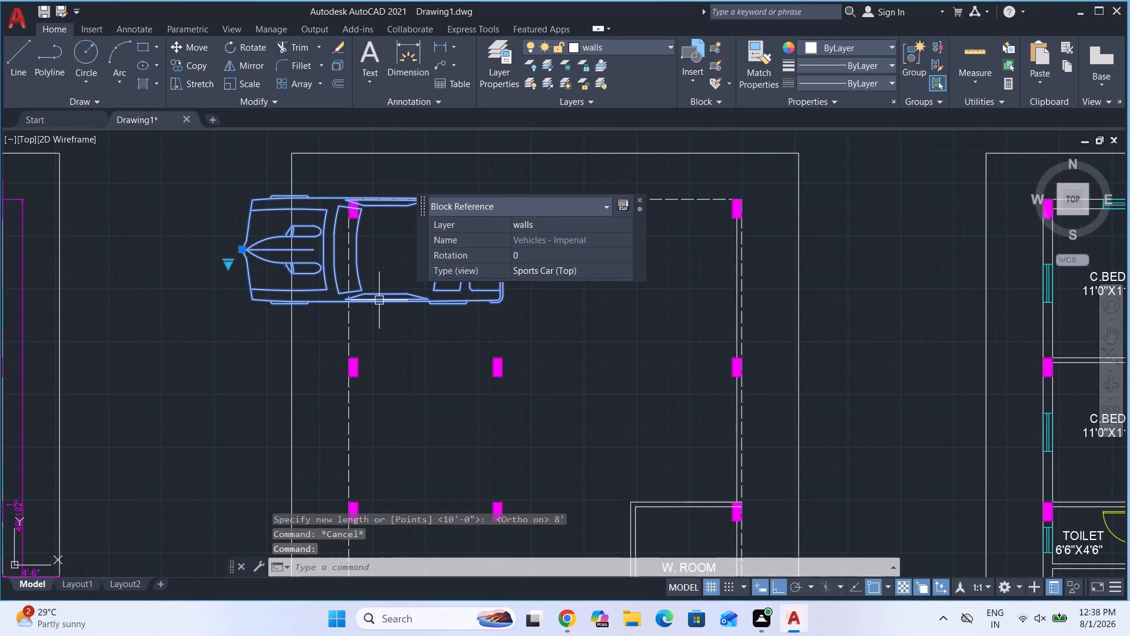
{"action": "key", "text": "Delete"}
{"action": "scroll", "coordinate": [232, 293], "scroll_direction": "down", "scroll_amount": 1}
{"action": "scroll", "coordinate": [304, 318], "scroll_direction": "down", "scroll_amount": 1}
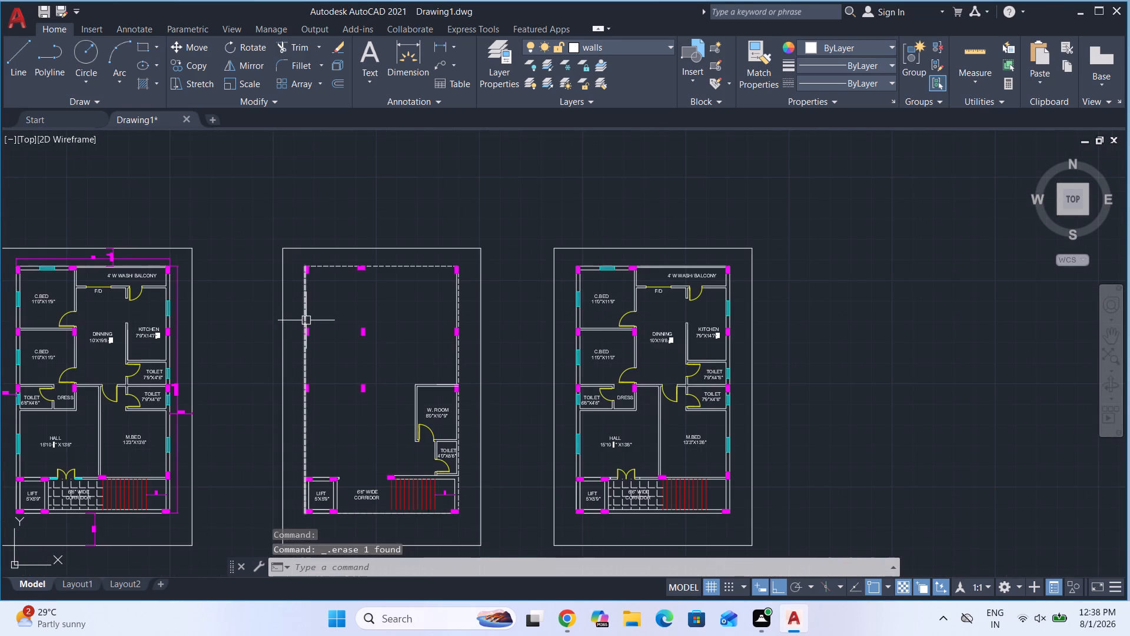
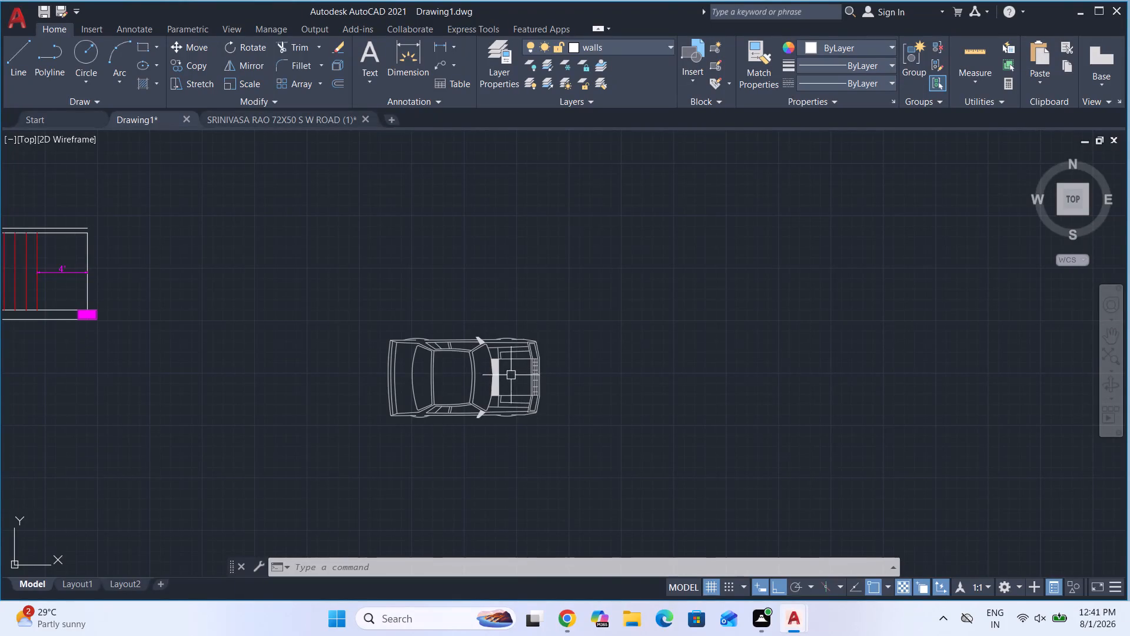
Mirror the car block below the plans across a vertical line just beyond its front, keeping the source car.
{"action": "left_click", "coordinate": [491, 379]}
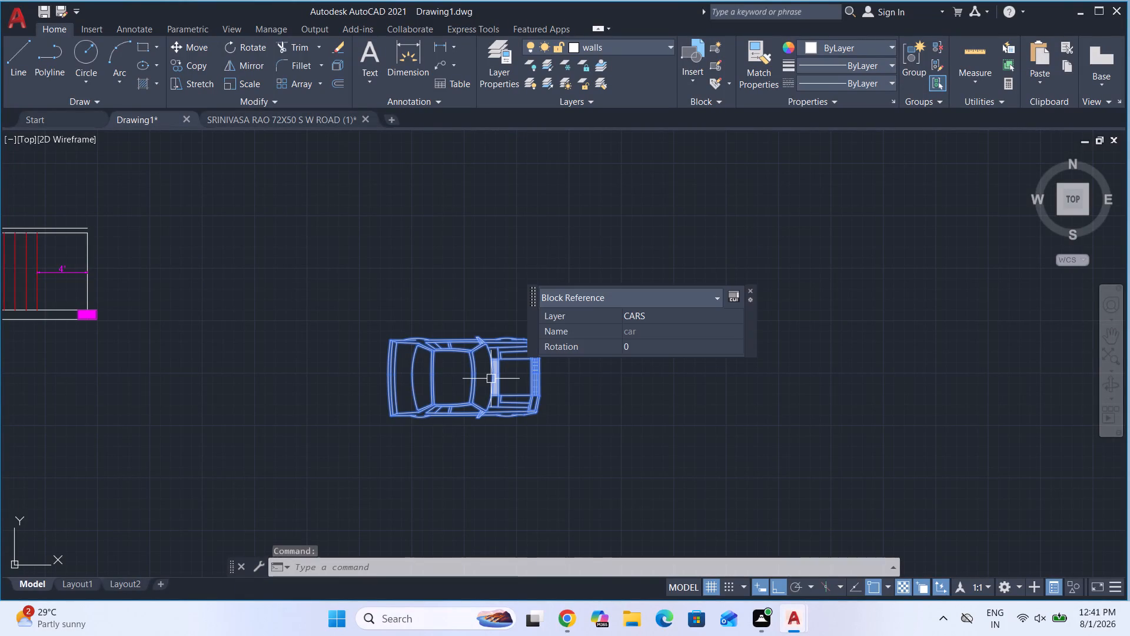
{"action": "key", "text": "m"}
{"action": "key", "text": "i"}
{"action": "key", "text": "Return"}
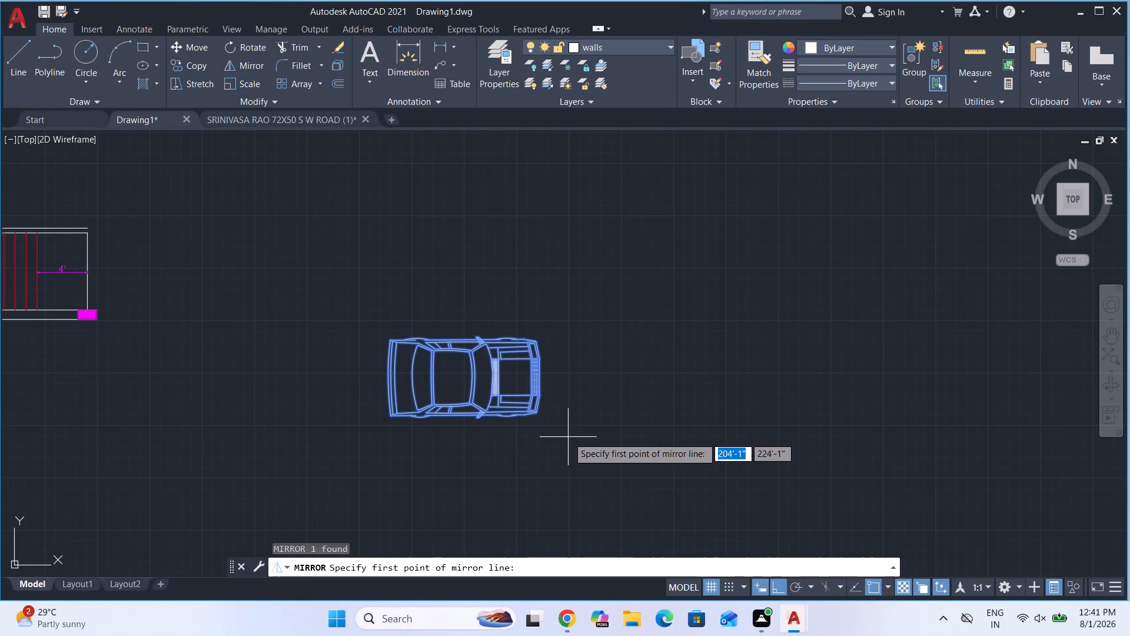
{"action": "left_click", "coordinate": [568, 437]}
{"action": "left_click", "coordinate": [579, 285]}
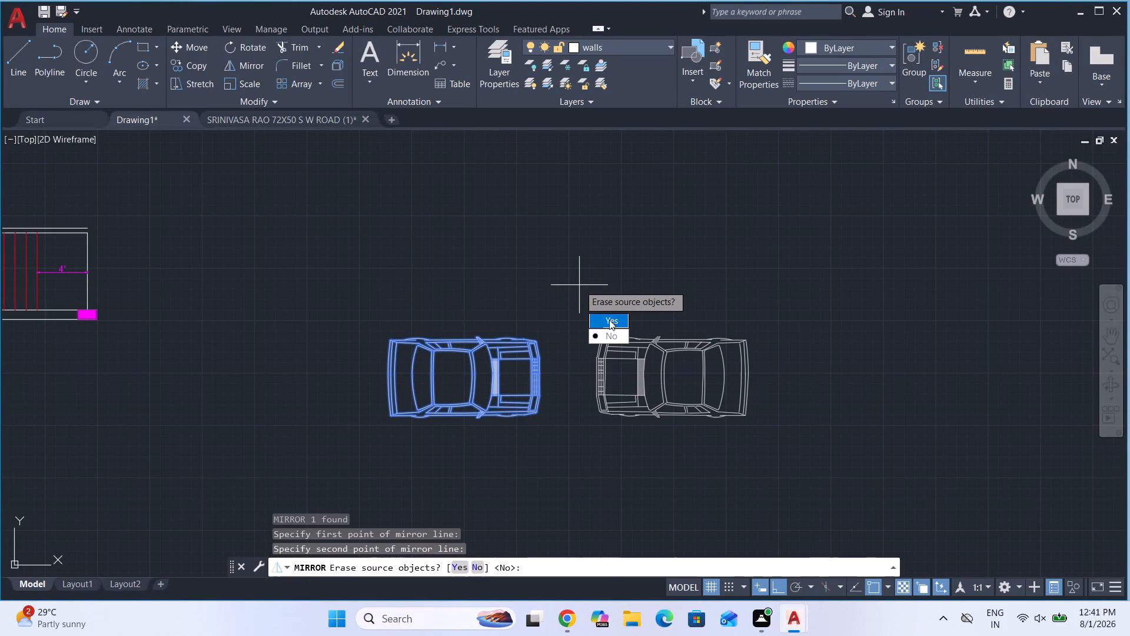
{"action": "left_click", "coordinate": [613, 336]}
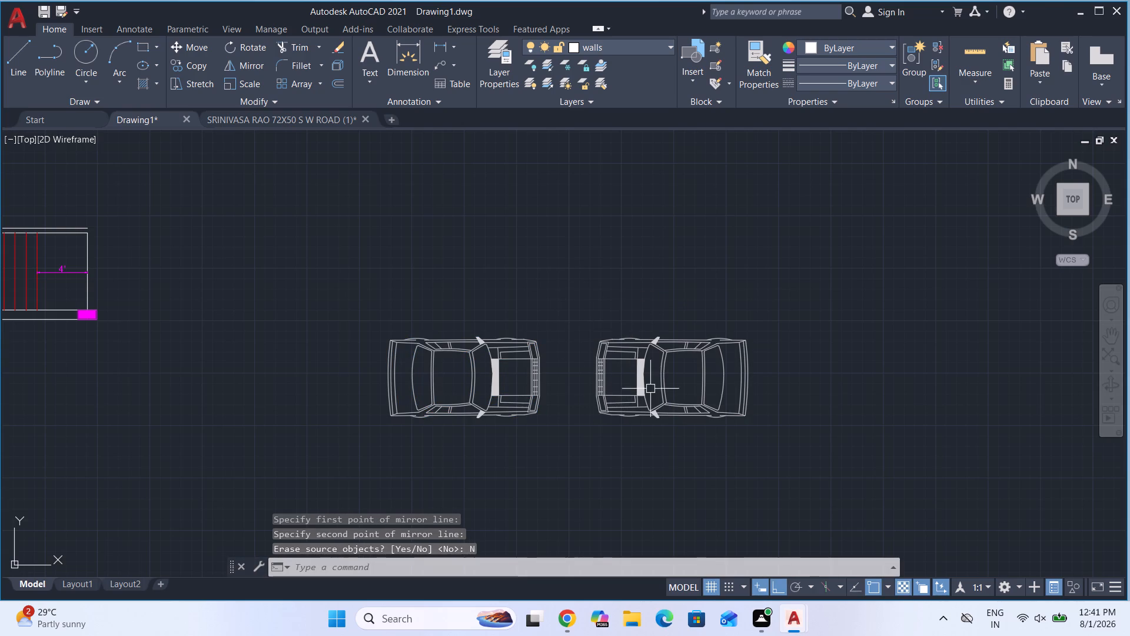
Copy the mirrored car into the upper and second parking bays along the parking plan's left side, with Ortho off.
{"action": "left_click", "coordinate": [682, 347]}
{"action": "type", "text": "CO"}
{"action": "key", "text": "Return"}
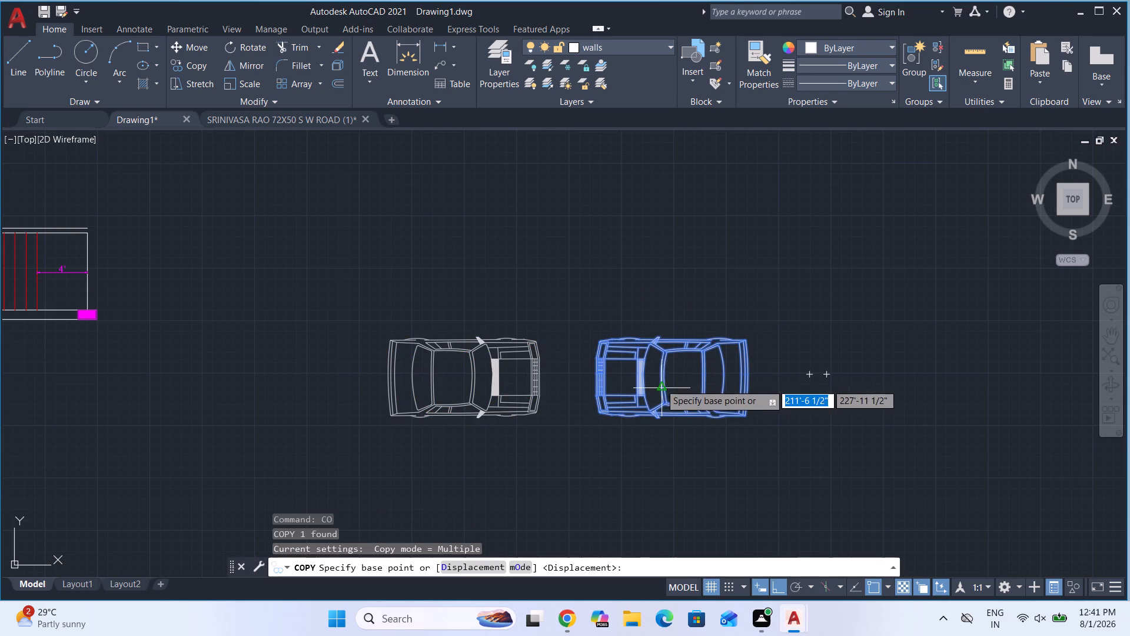
{"action": "left_click", "coordinate": [661, 383]}
{"action": "scroll", "coordinate": [656, 419], "scroll_direction": "down", "scroll_amount": 4}
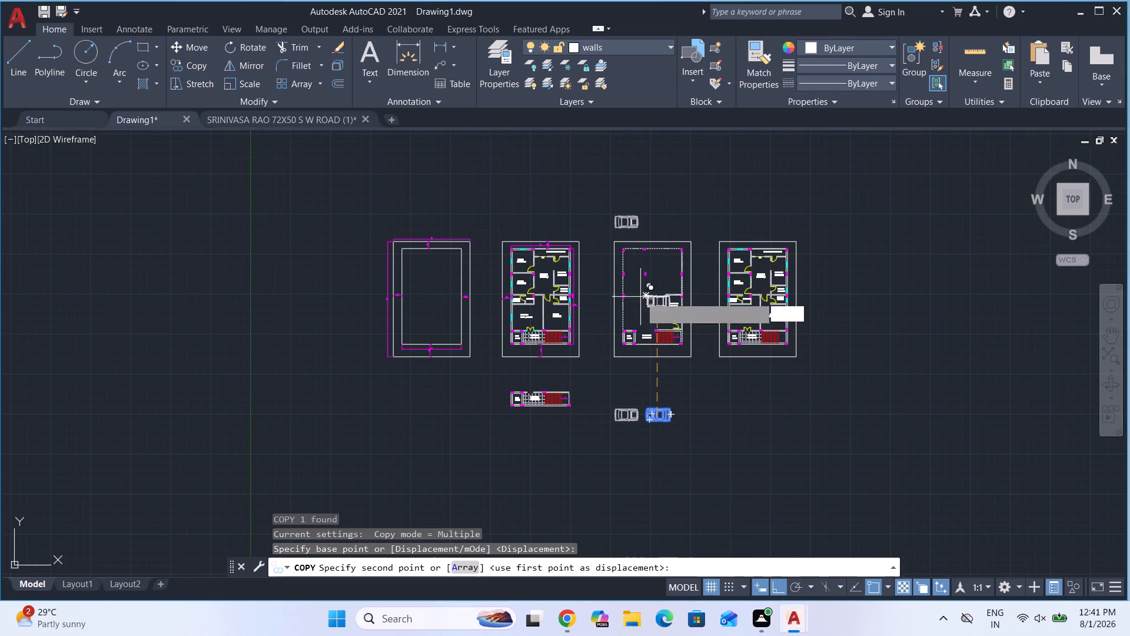
{"action": "scroll", "coordinate": [634, 257], "scroll_direction": "up", "scroll_amount": 2}
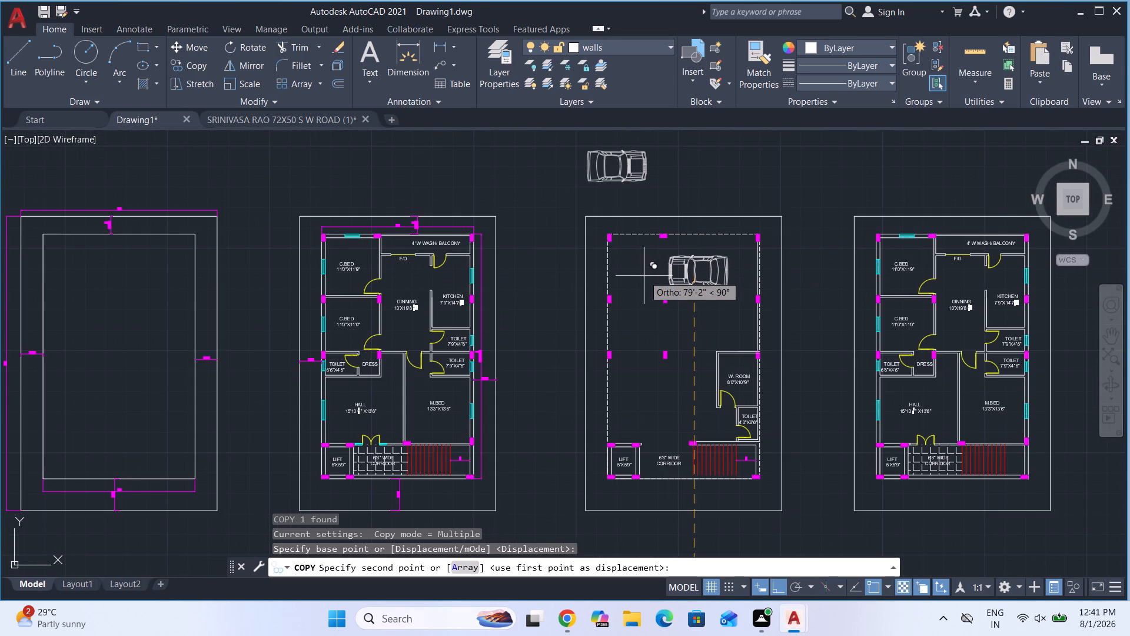
{"action": "left_click", "coordinate": [777, 591]}
{"action": "scroll", "coordinate": [648, 275], "scroll_direction": "up", "scroll_amount": 2}
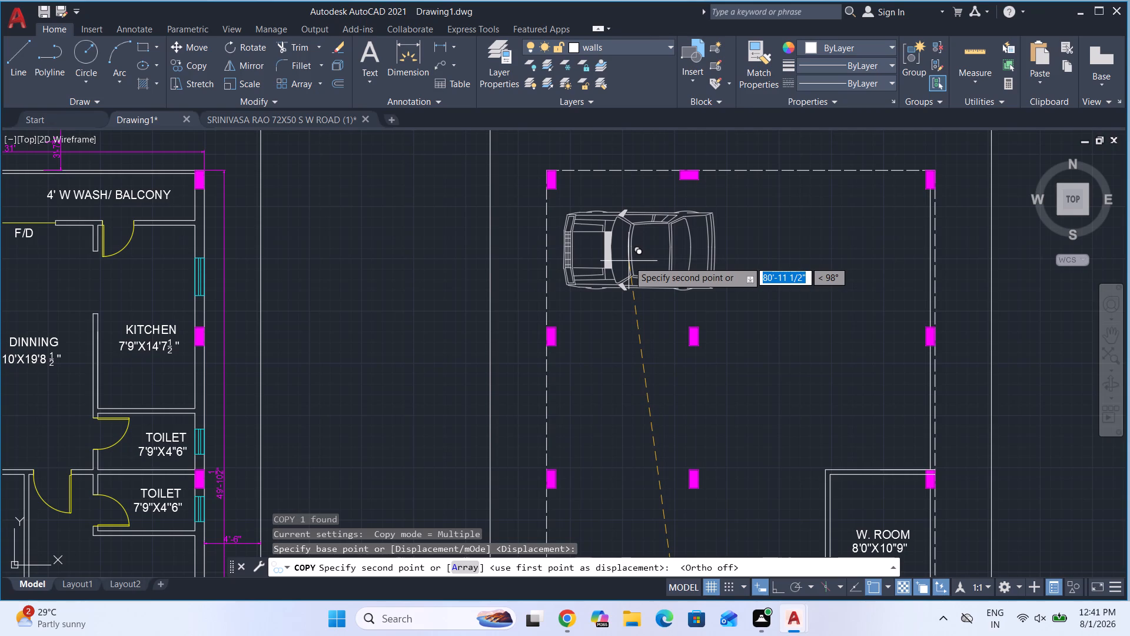
{"action": "left_click", "coordinate": [629, 261]}
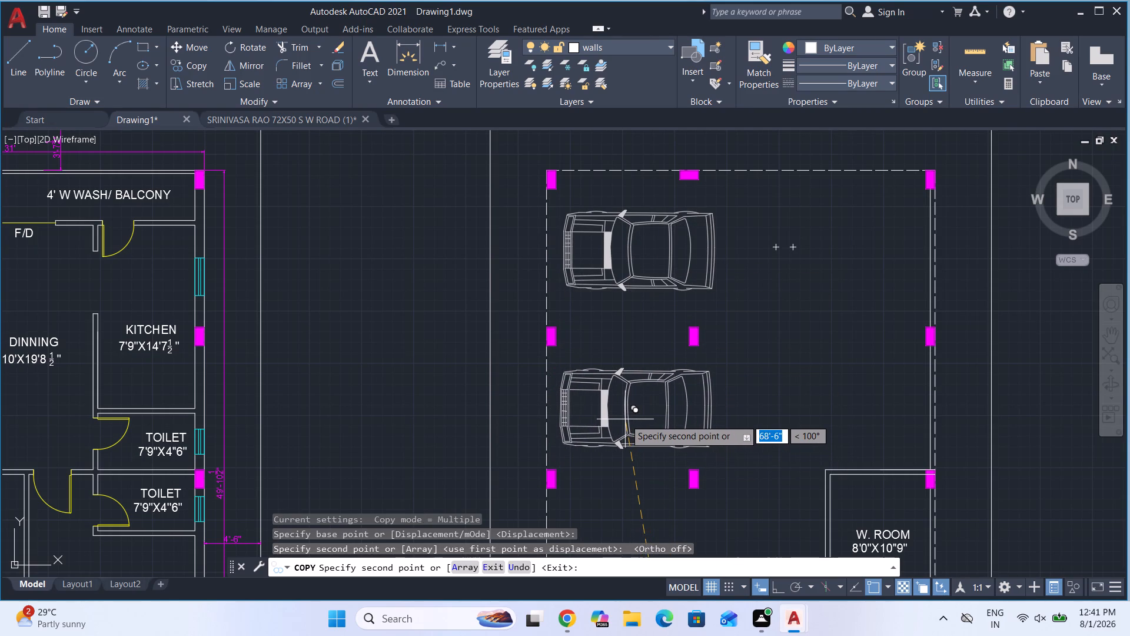
{"action": "left_click", "coordinate": [625, 419]}
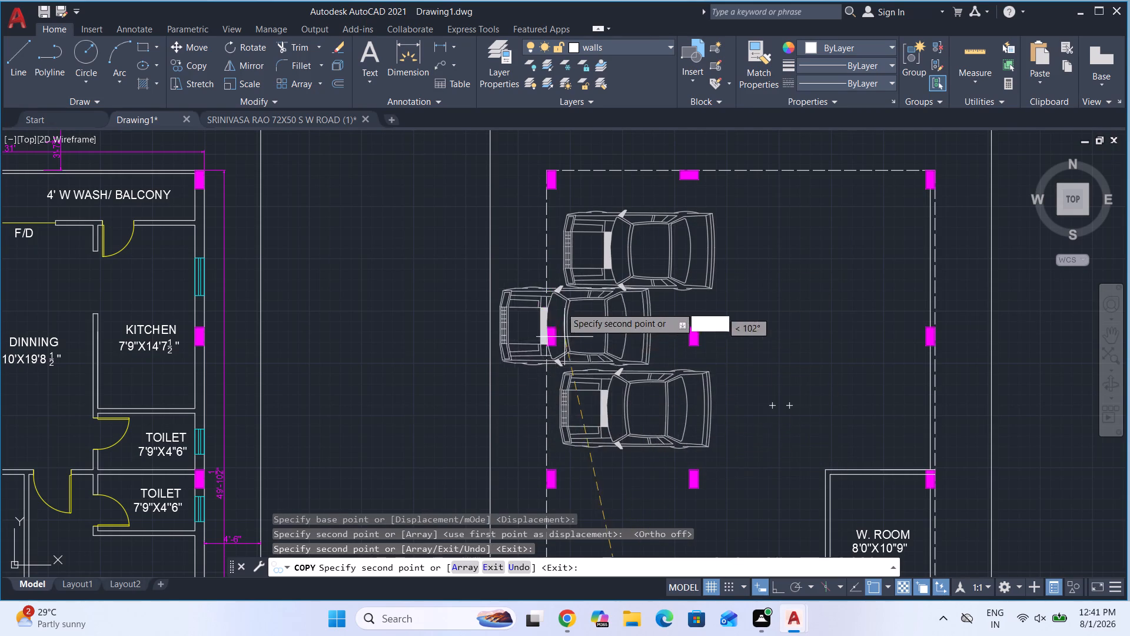
{"action": "scroll", "coordinate": [561, 300], "scroll_direction": "down", "scroll_amount": 2}
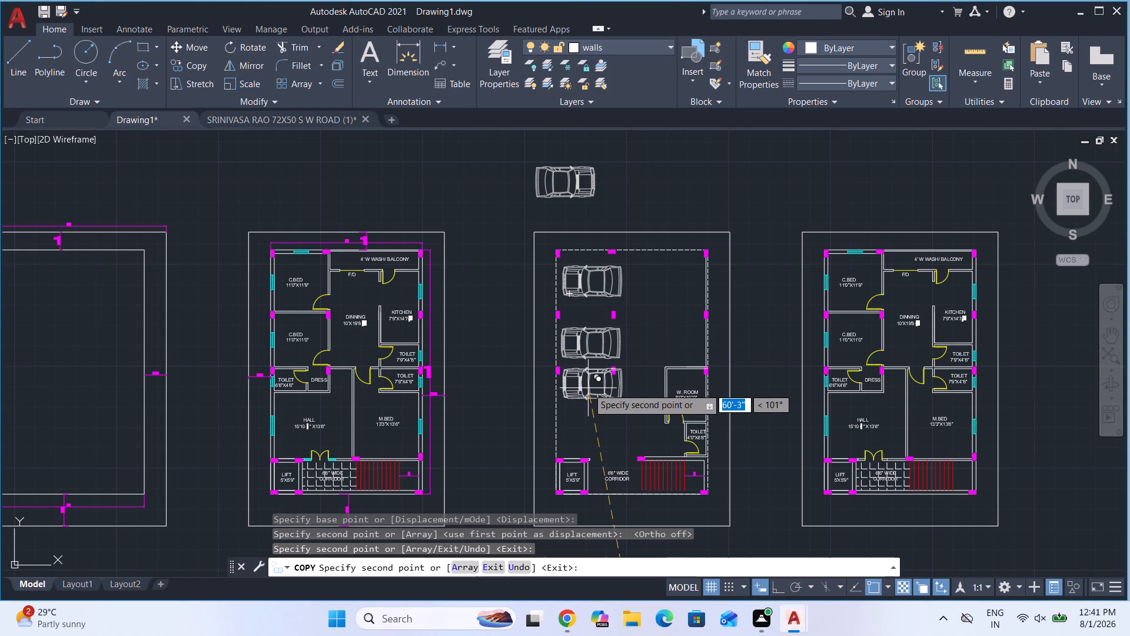
{"action": "key", "text": "Escape"}
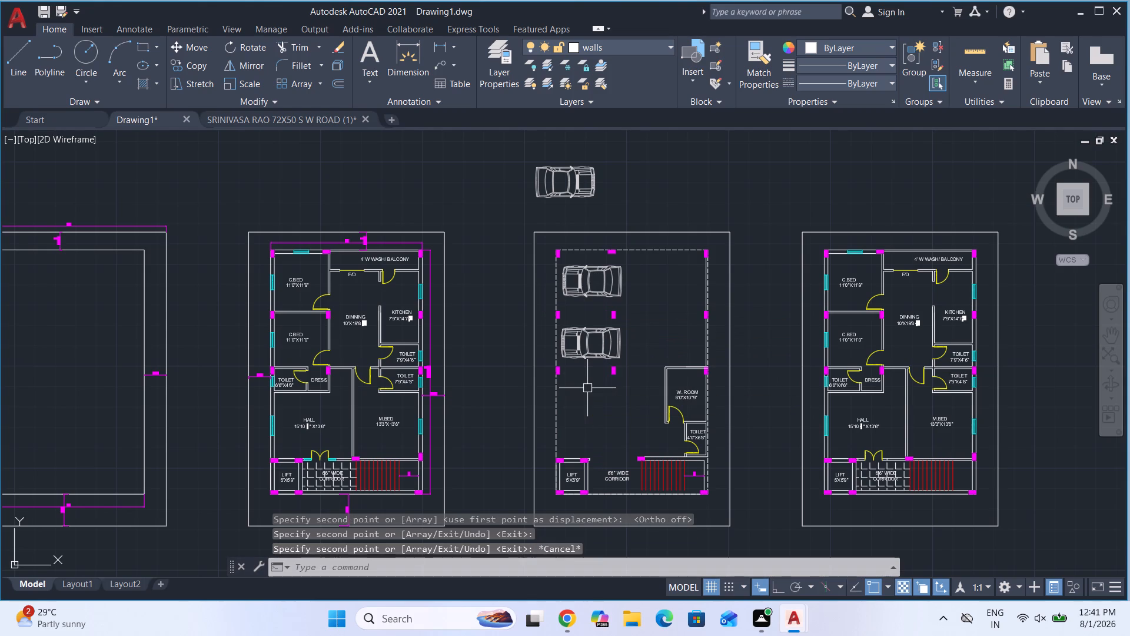
Copy the original car below the plans into the upper and second bays along the parking plan's right side, facing outward.
{"action": "scroll", "coordinate": [587, 287], "scroll_direction": "down", "scroll_amount": 2}
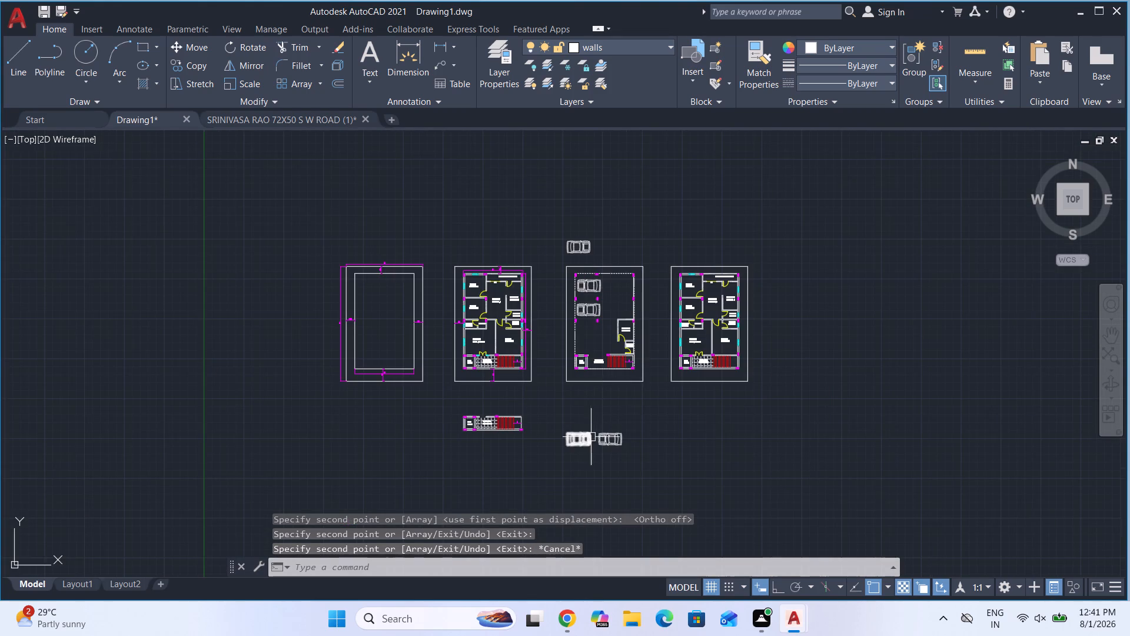
{"action": "scroll", "coordinate": [589, 442], "scroll_direction": "up", "scroll_amount": 4}
{"action": "left_click", "coordinate": [534, 431]}
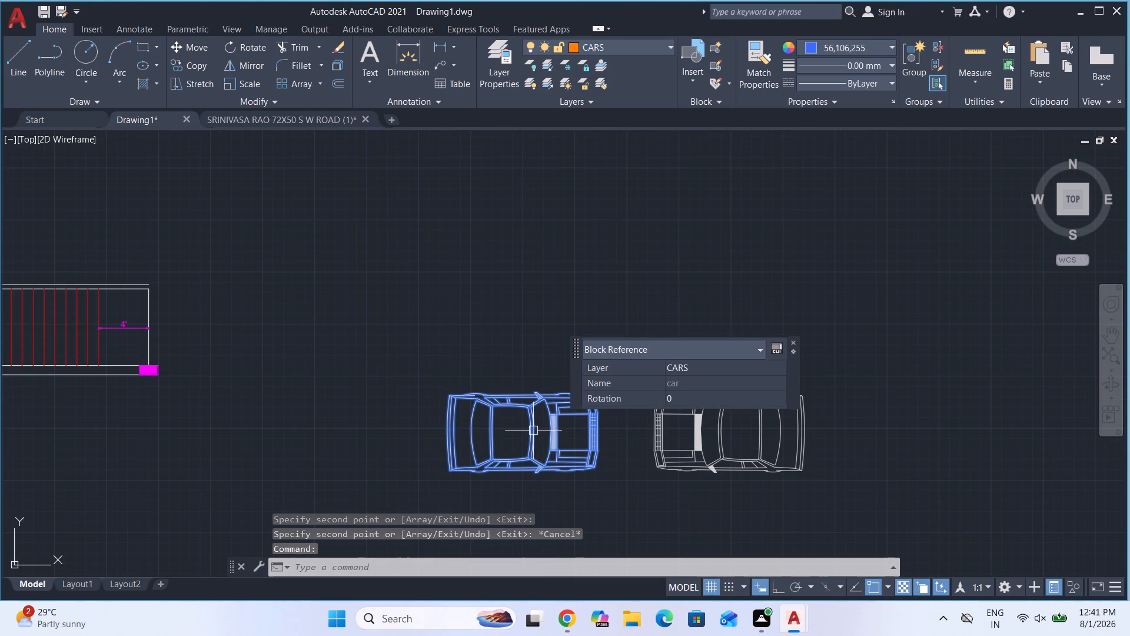
{"action": "key", "text": "c"}
{"action": "key", "text": "o"}
{"action": "key", "text": "Return"}
{"action": "left_click", "coordinate": [531, 424]}
{"action": "scroll", "coordinate": [526, 456], "scroll_direction": "down", "scroll_amount": 4}
{"action": "scroll", "coordinate": [572, 301], "scroll_direction": "up", "scroll_amount": 3}
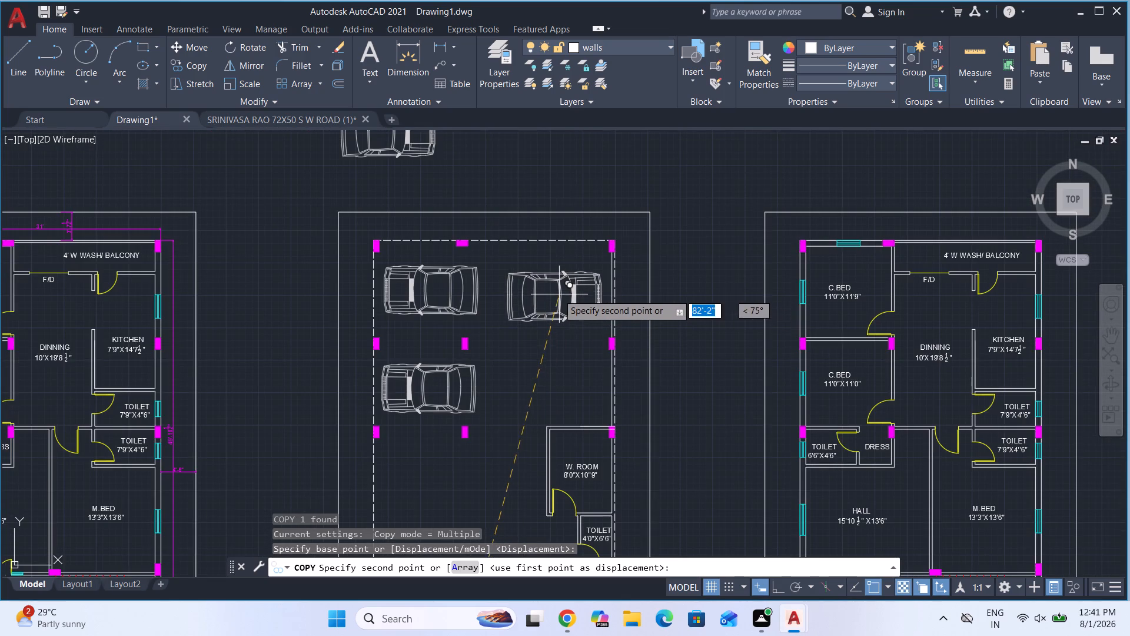
{"action": "scroll", "coordinate": [558, 289], "scroll_direction": "up", "scroll_amount": 2}
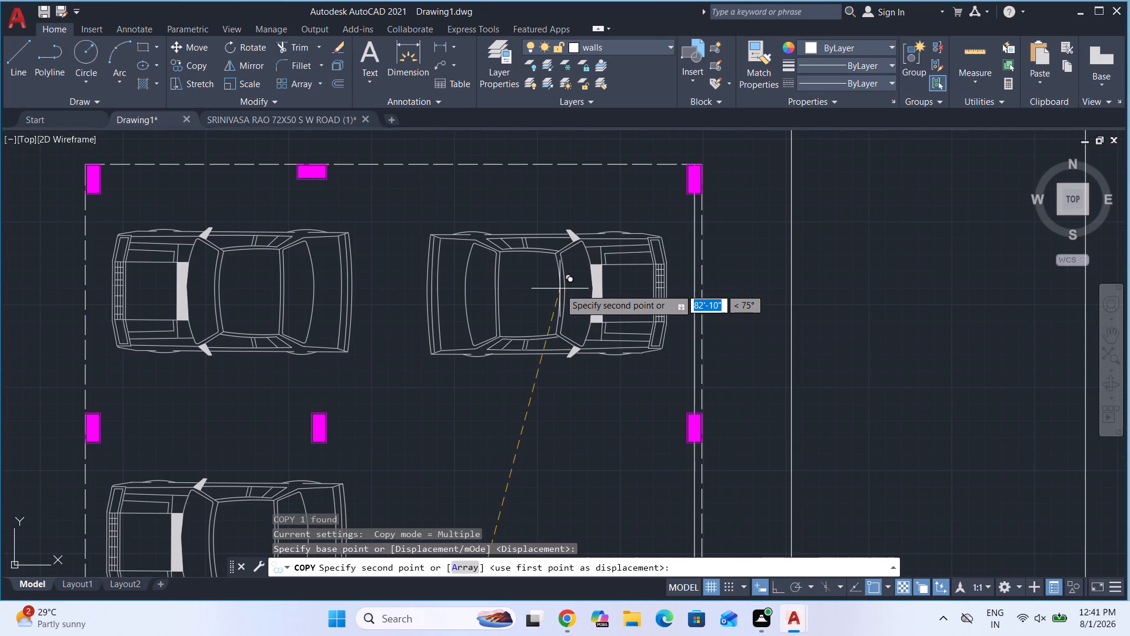
{"action": "left_click", "coordinate": [560, 289]}
{"action": "scroll", "coordinate": [544, 267], "scroll_direction": "down", "scroll_amount": 1}
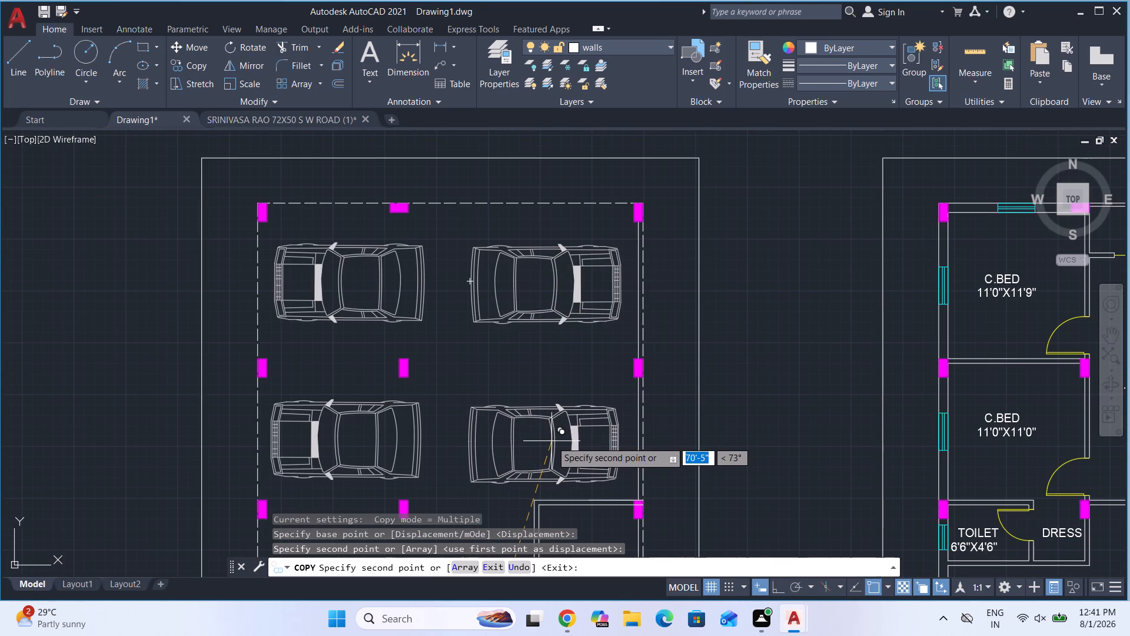
{"action": "left_click", "coordinate": [553, 438]}
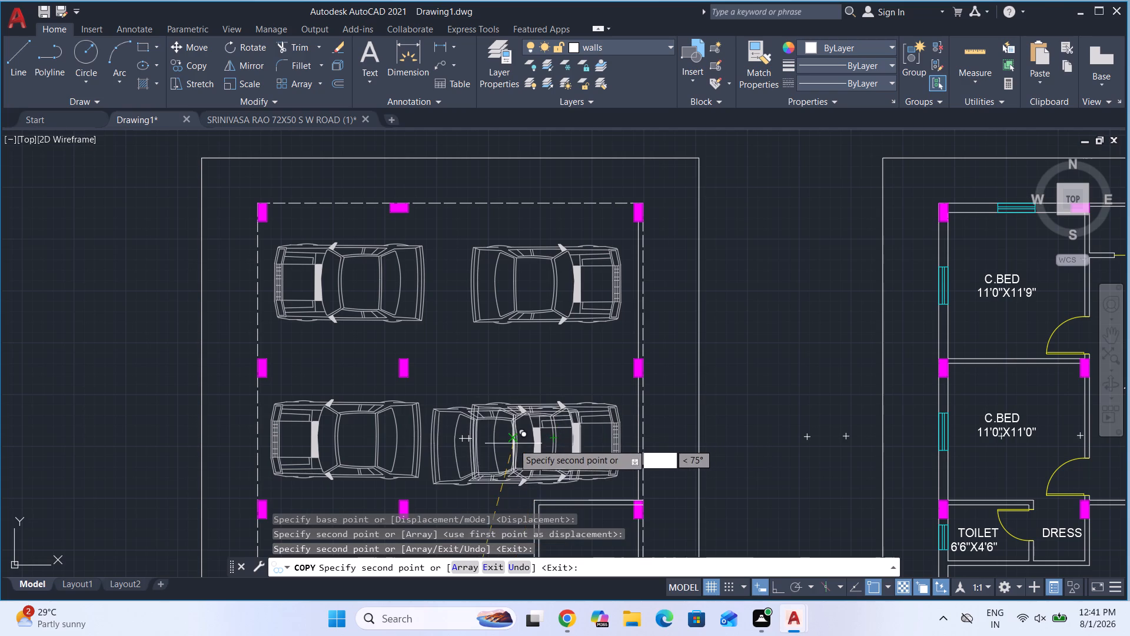
{"action": "key", "text": "Escape"}
{"action": "scroll", "coordinate": [498, 334], "scroll_direction": "down", "scroll_amount": 2}
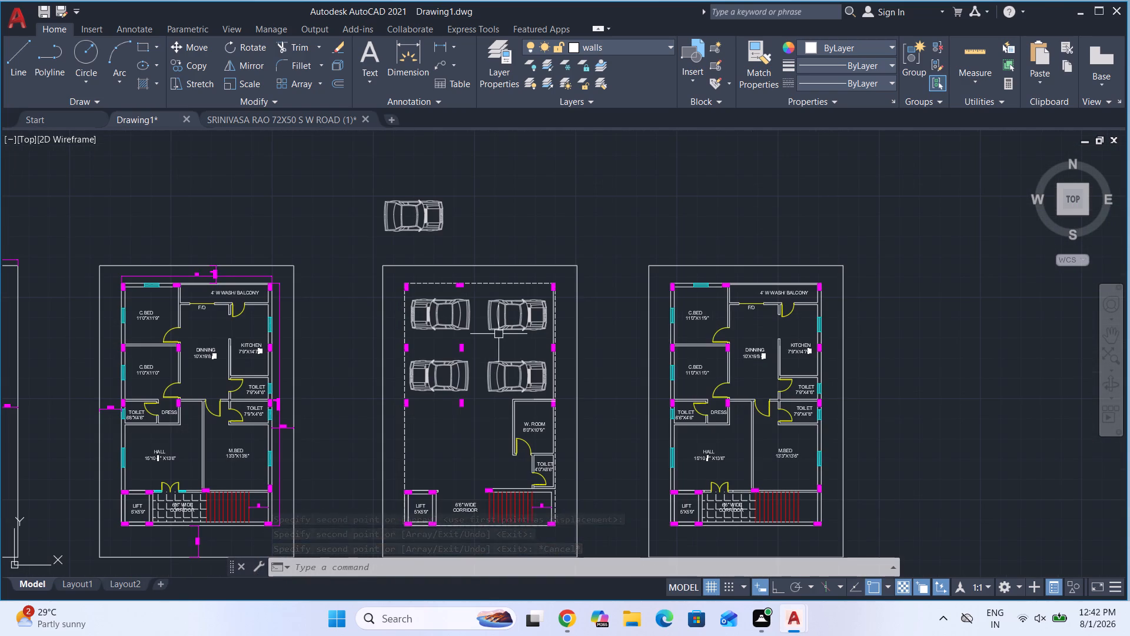
{"action": "key", "text": "Escape"}
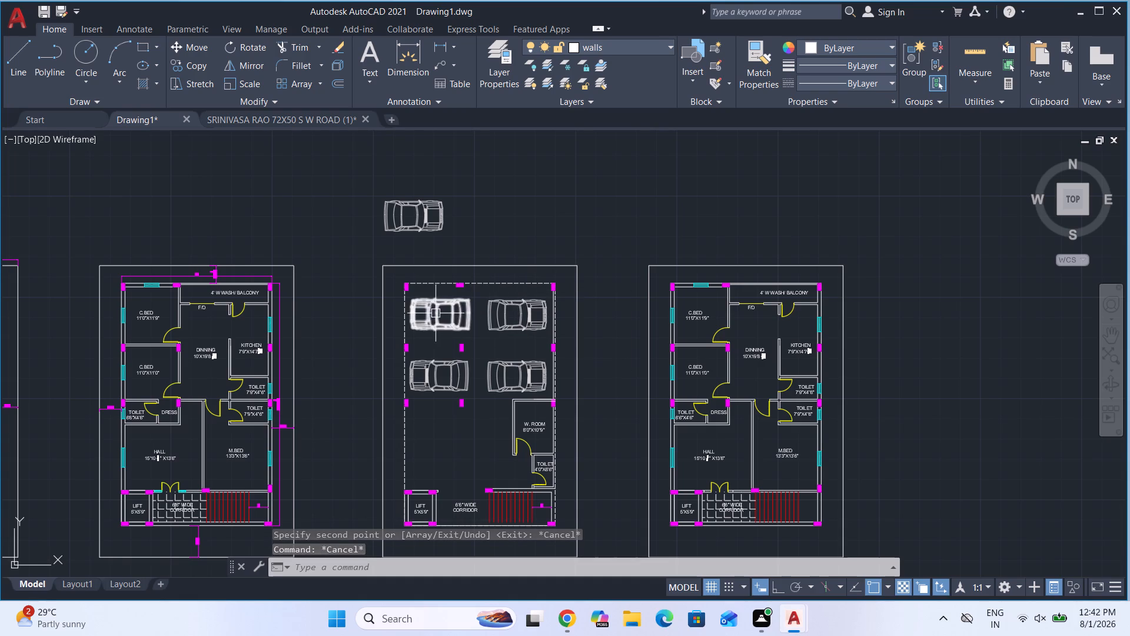
On the DIMENSIONS layer with Ortho on, add a vertical linear dimension between the top-middle column and the inner column below, across the upper-left car.
{"action": "scroll", "coordinate": [443, 309], "scroll_direction": "up", "scroll_amount": 3}
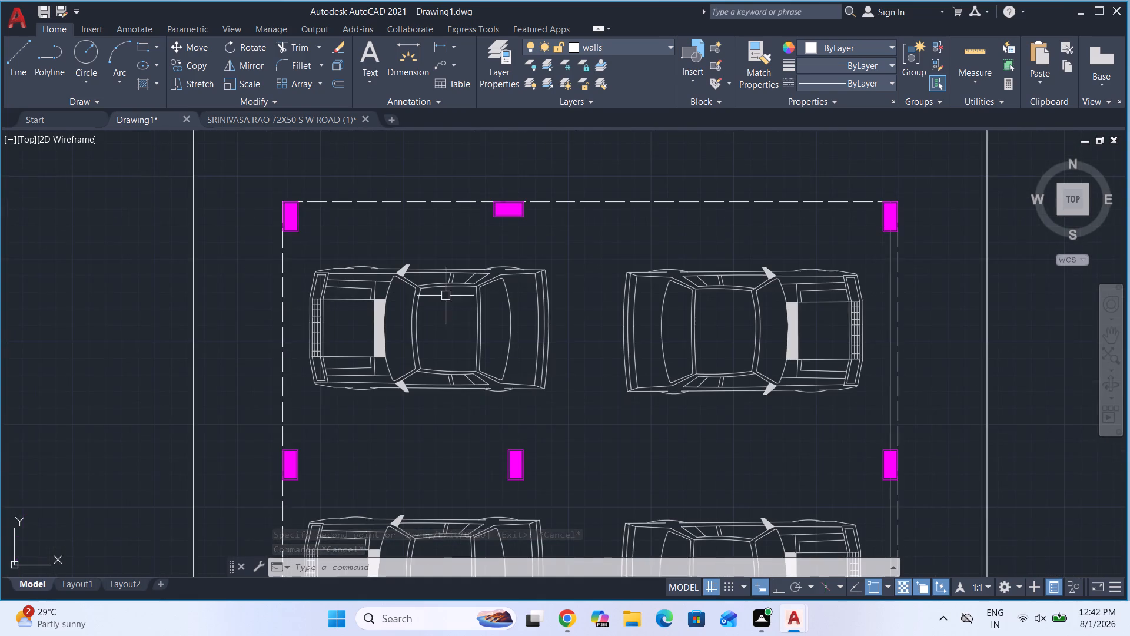
{"action": "scroll", "coordinate": [448, 273], "scroll_direction": "down", "scroll_amount": 3}
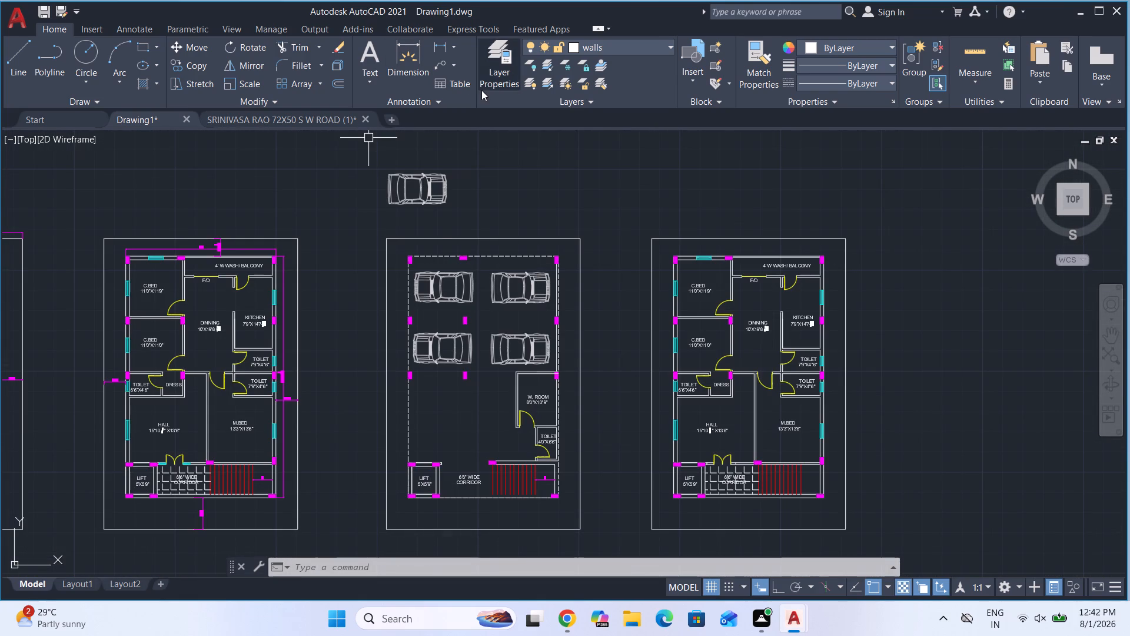
{"action": "left_click", "coordinate": [607, 52]}
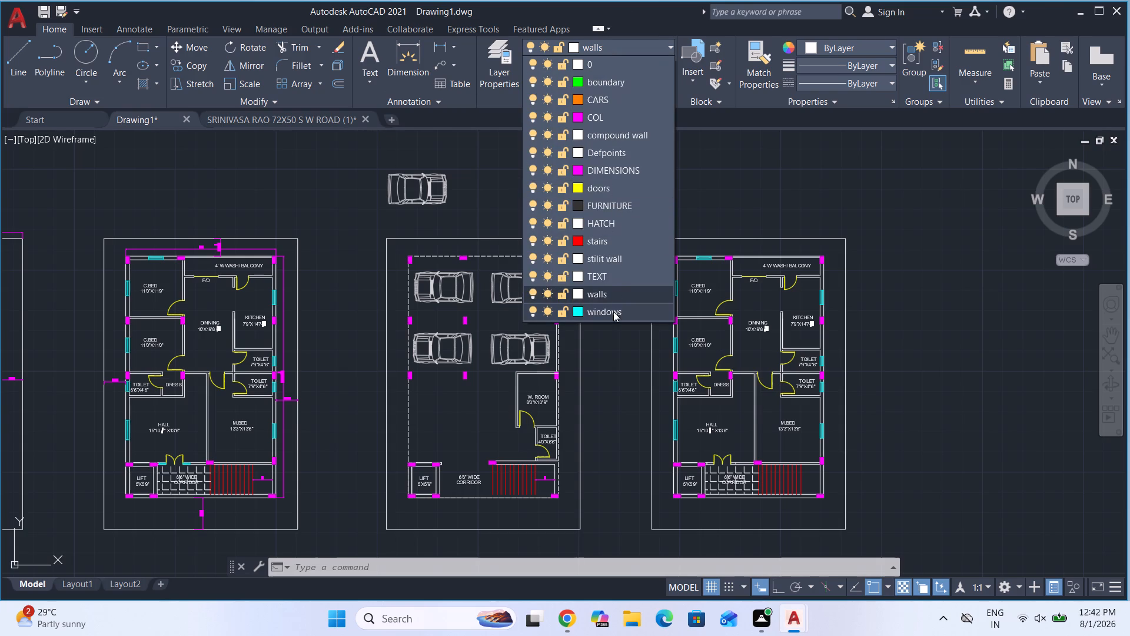
{"action": "left_click", "coordinate": [613, 170]}
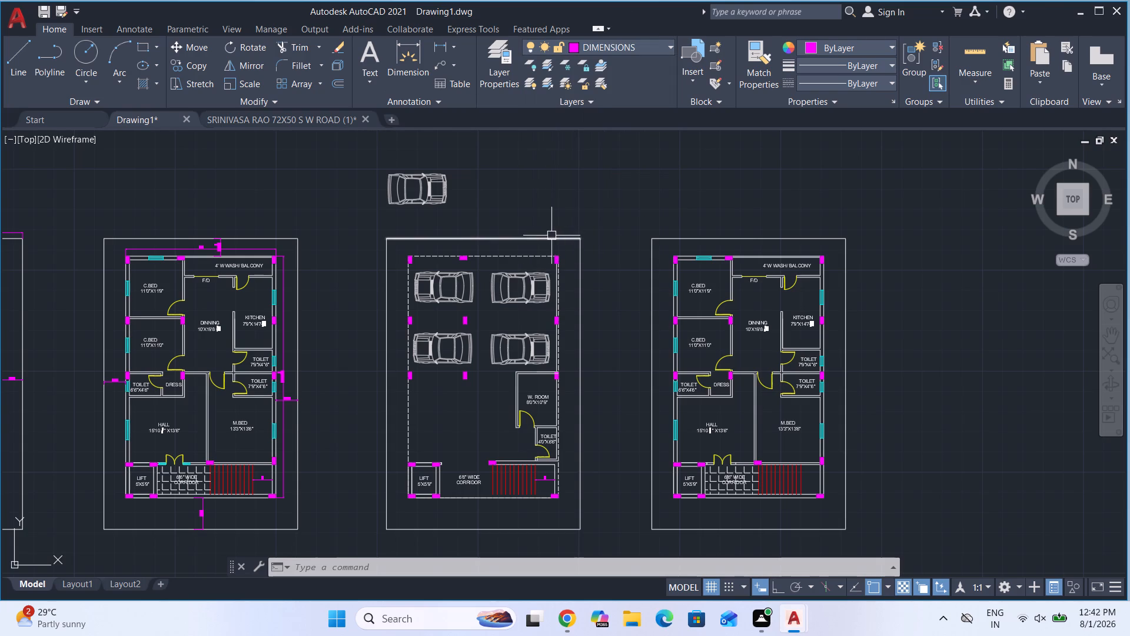
{"action": "left_click", "coordinate": [439, 41]}
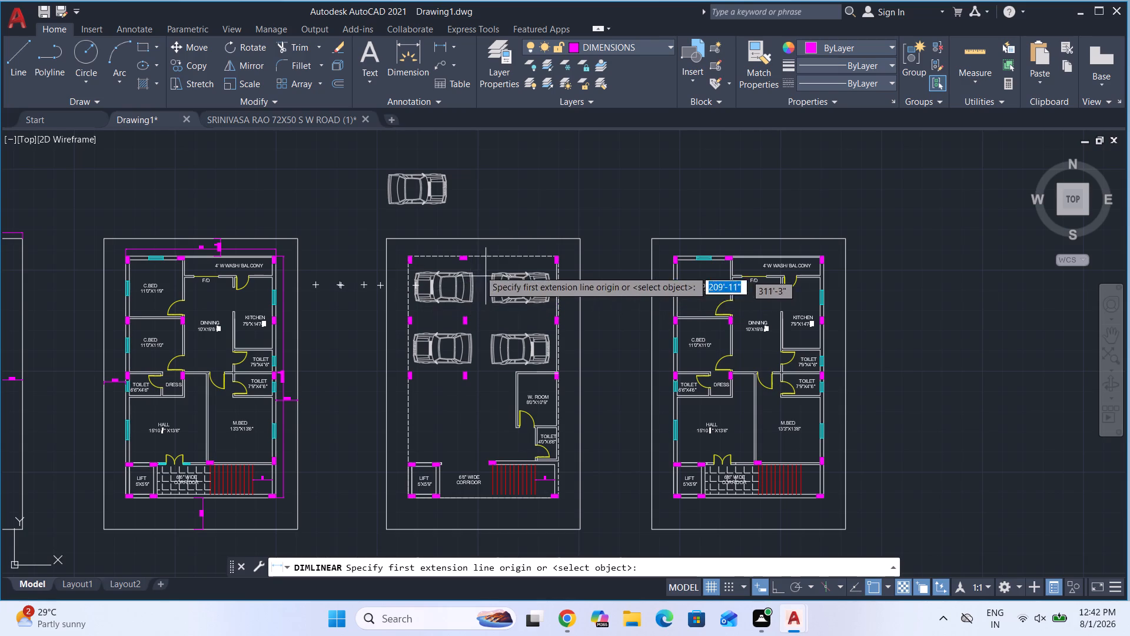
{"action": "scroll", "coordinate": [468, 274], "scroll_direction": "up", "scroll_amount": 3}
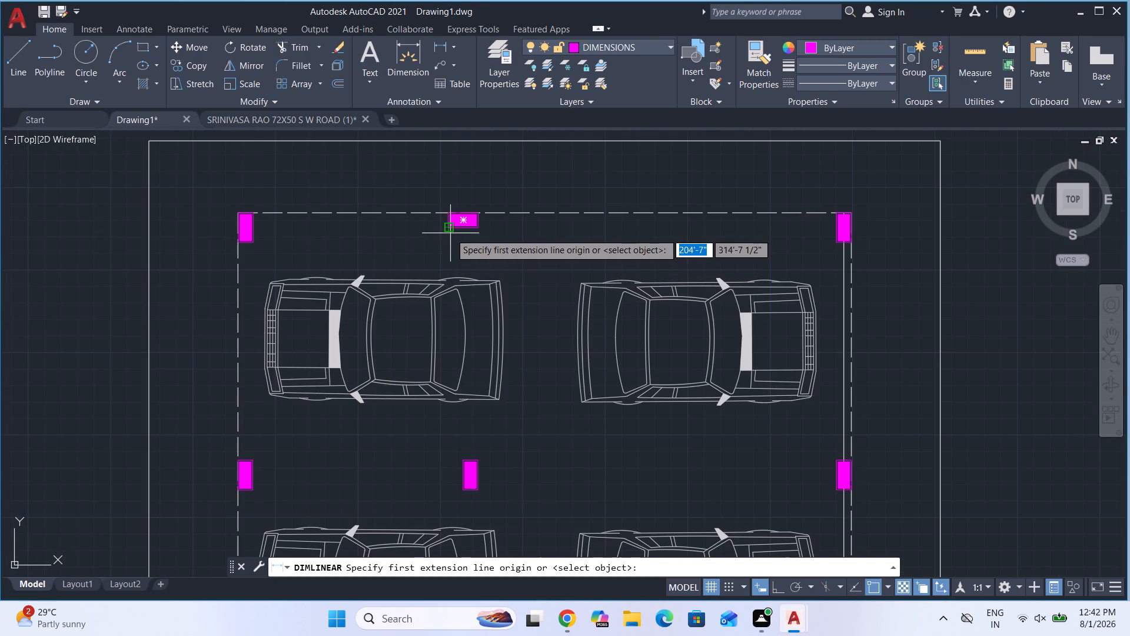
{"action": "left_click", "coordinate": [448, 231]}
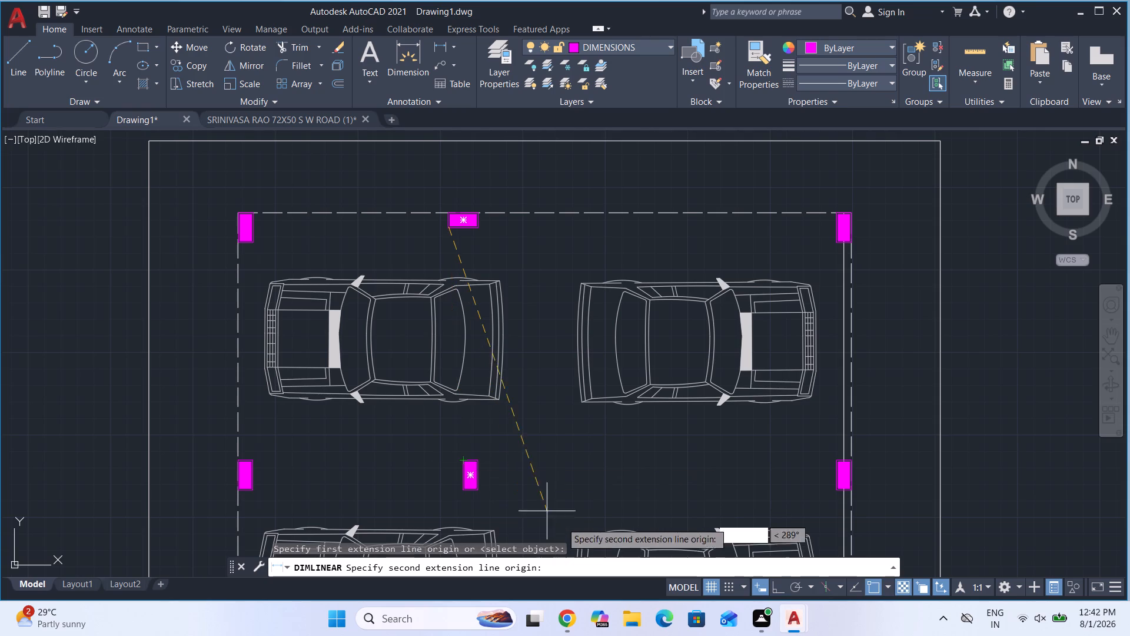
{"action": "left_click", "coordinate": [775, 590]}
{"action": "left_click", "coordinate": [461, 460]}
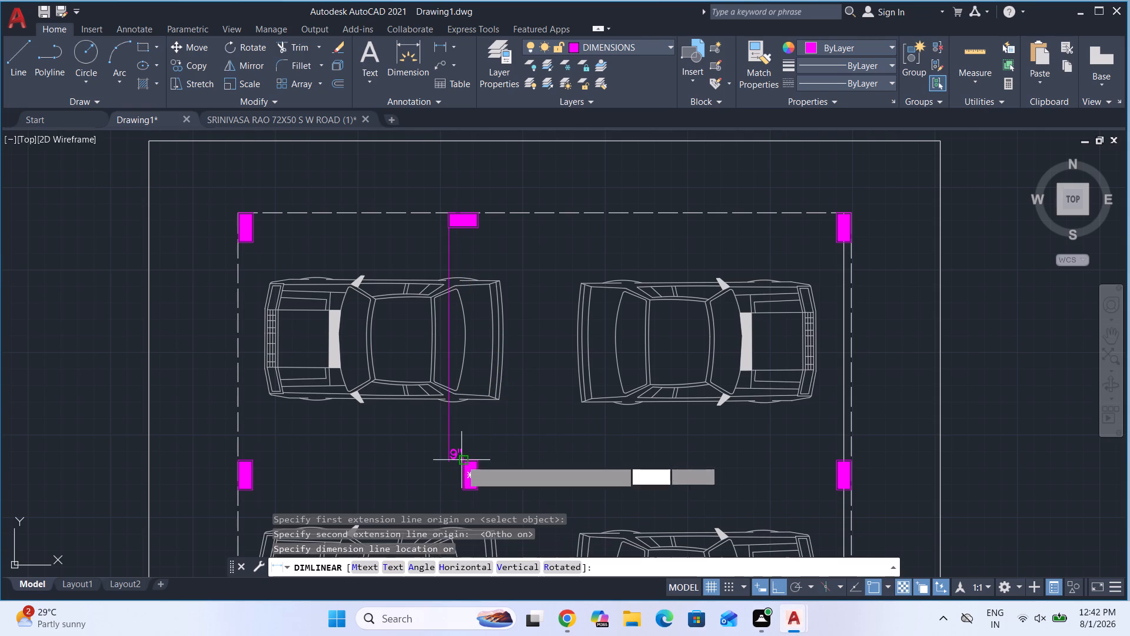
{"action": "left_click", "coordinate": [394, 443]}
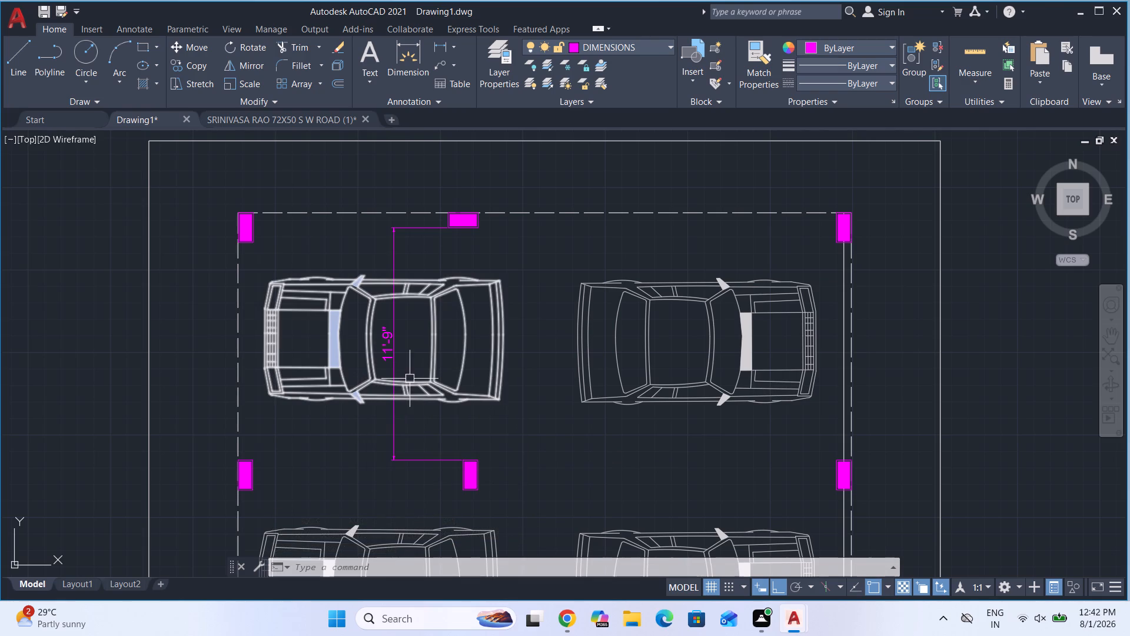
Add a horizontal linear dimension from the parking plan's left dashed boundary to the inner column's far edge, across the second left car.
{"action": "scroll", "coordinate": [341, 321], "scroll_direction": "down", "scroll_amount": 3}
{"action": "scroll", "coordinate": [337, 394], "scroll_direction": "up", "scroll_amount": 2}
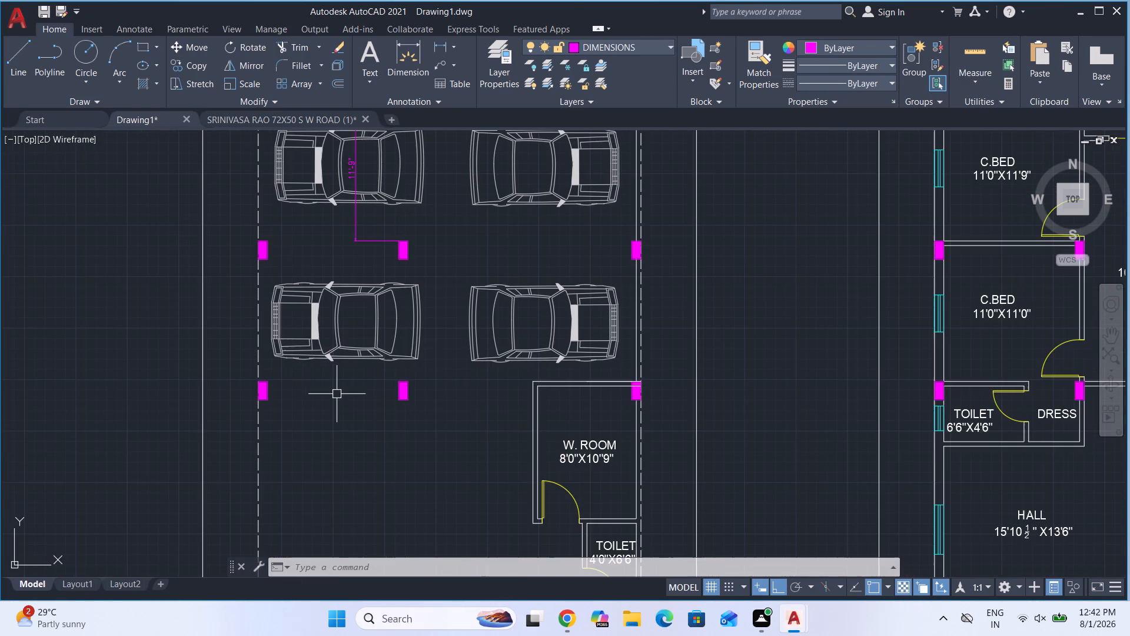
{"action": "key", "text": "space"}
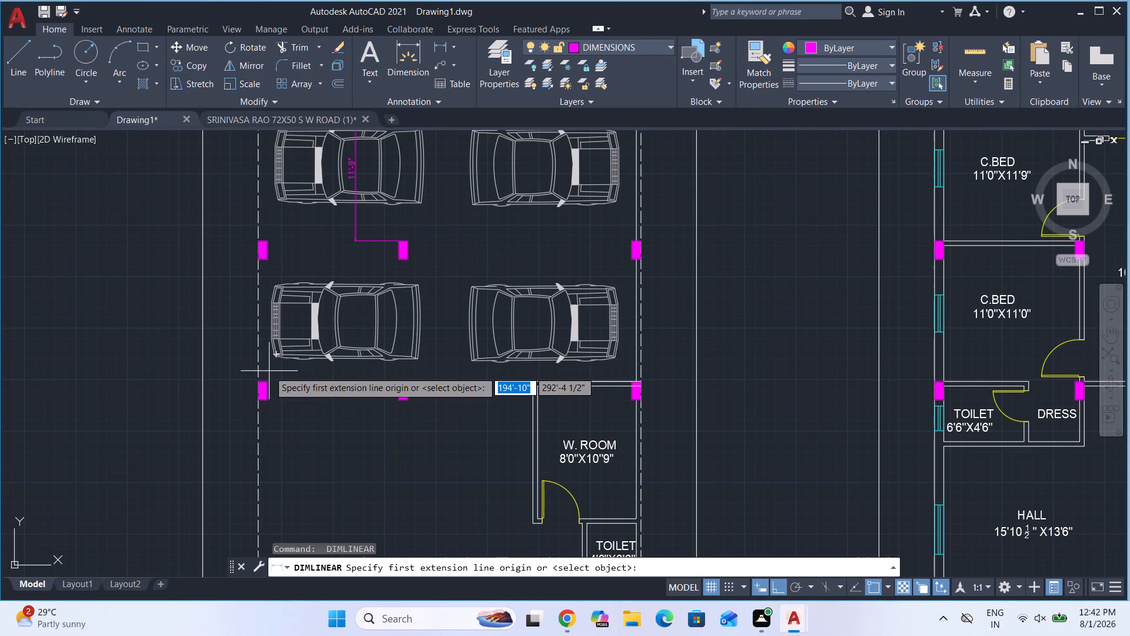
{"action": "left_click", "coordinate": [257, 308]}
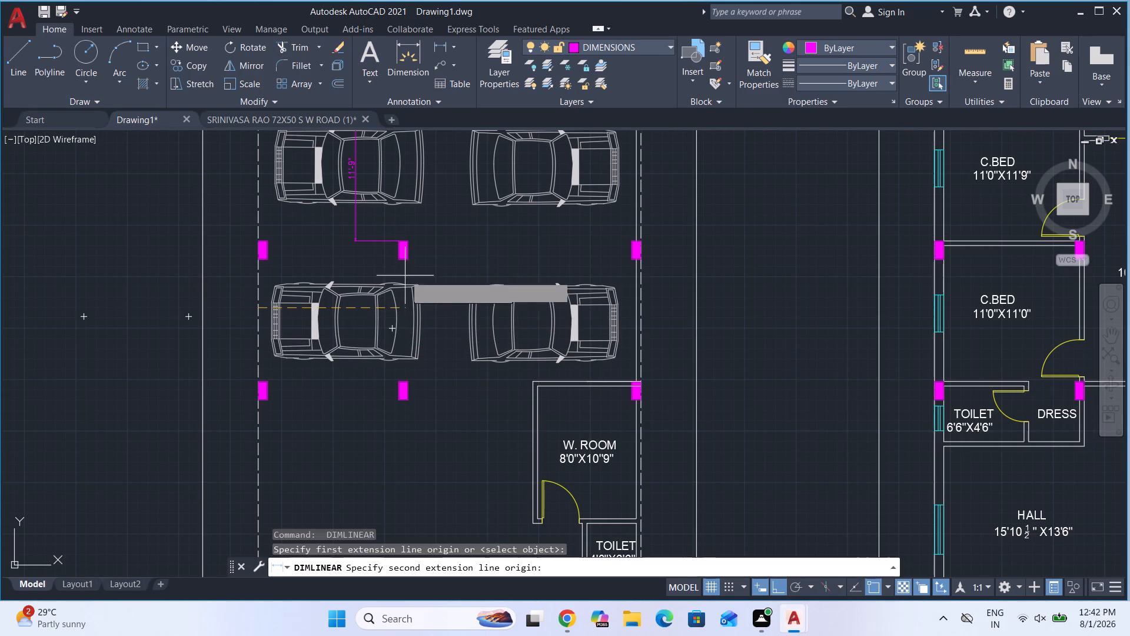
{"action": "left_click", "coordinate": [406, 263]}
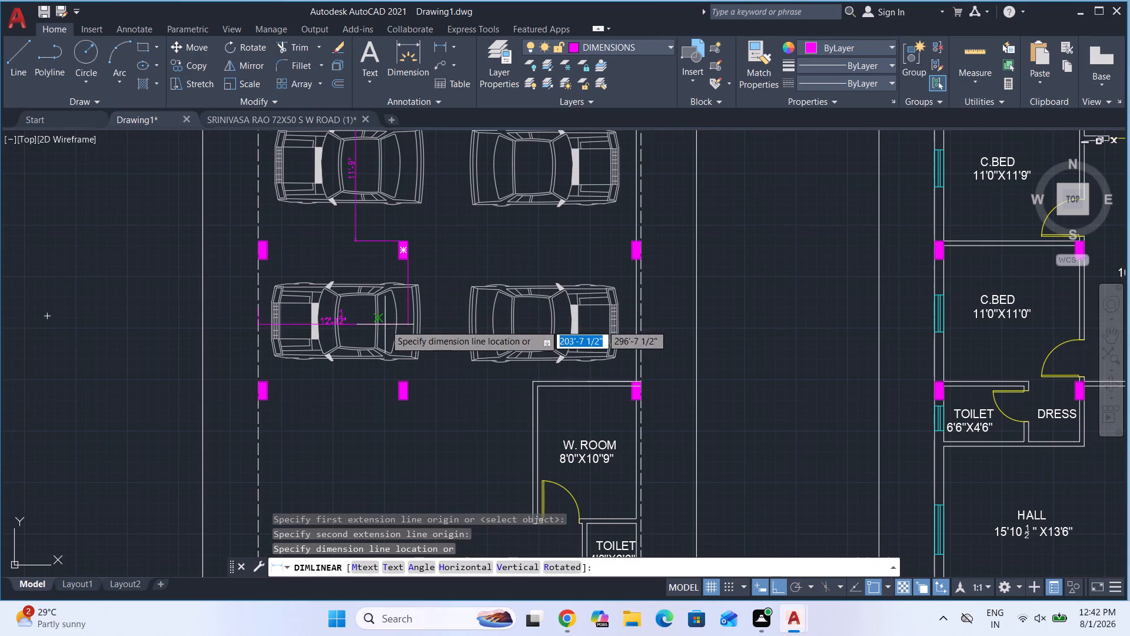
{"action": "left_click", "coordinate": [390, 319]}
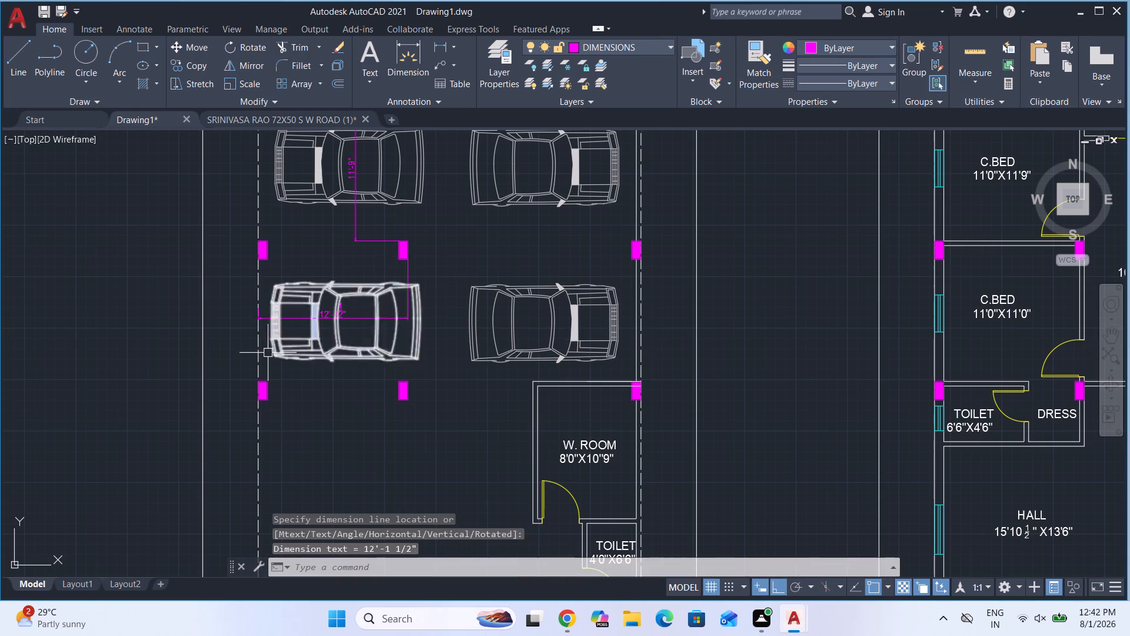
{"action": "scroll", "coordinate": [268, 352], "scroll_direction": "down", "scroll_amount": 2}
{"action": "scroll", "coordinate": [301, 334], "scroll_direction": "up", "scroll_amount": 1}
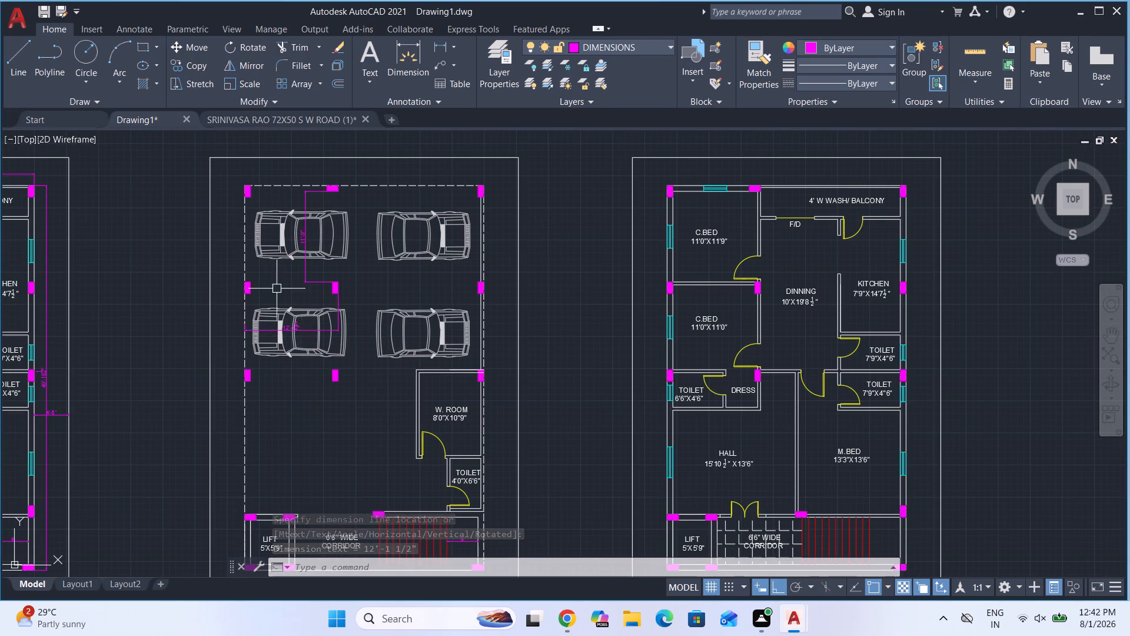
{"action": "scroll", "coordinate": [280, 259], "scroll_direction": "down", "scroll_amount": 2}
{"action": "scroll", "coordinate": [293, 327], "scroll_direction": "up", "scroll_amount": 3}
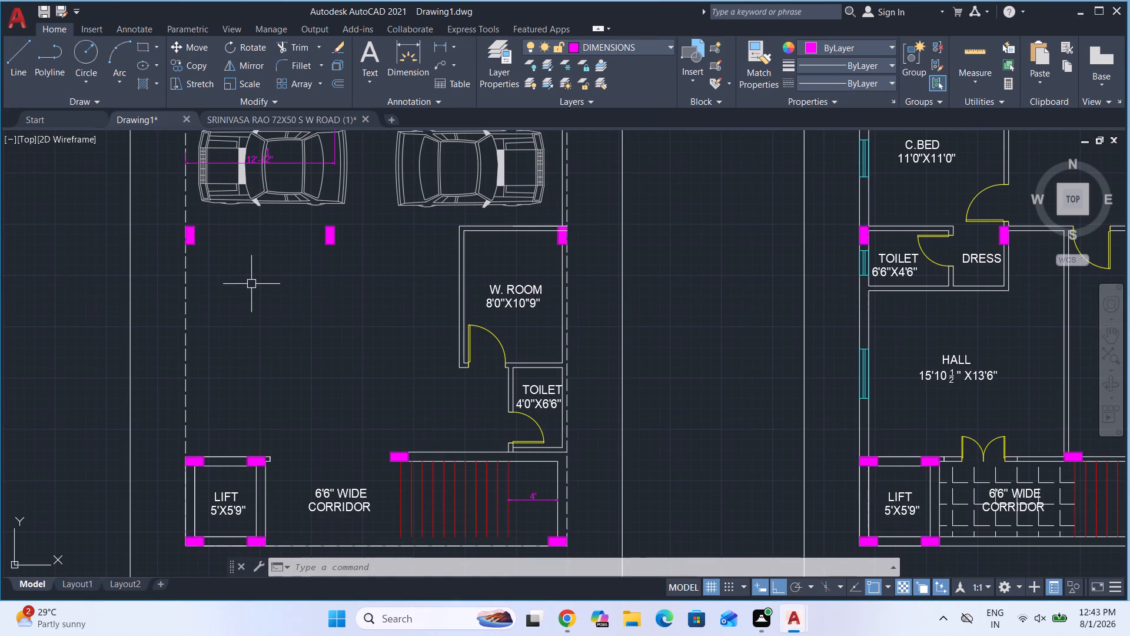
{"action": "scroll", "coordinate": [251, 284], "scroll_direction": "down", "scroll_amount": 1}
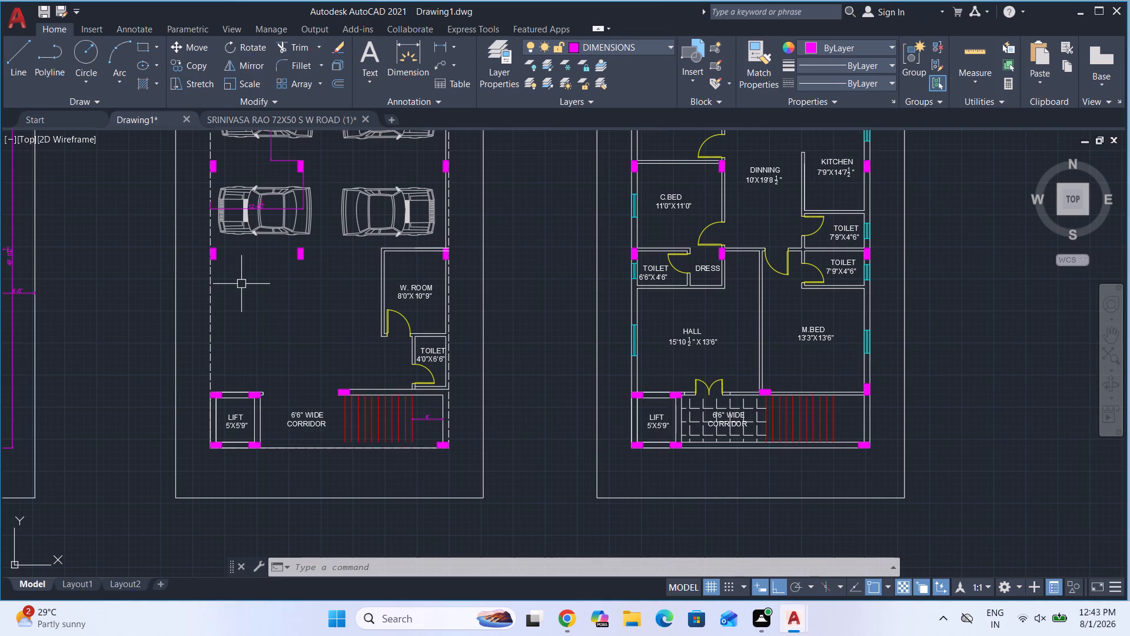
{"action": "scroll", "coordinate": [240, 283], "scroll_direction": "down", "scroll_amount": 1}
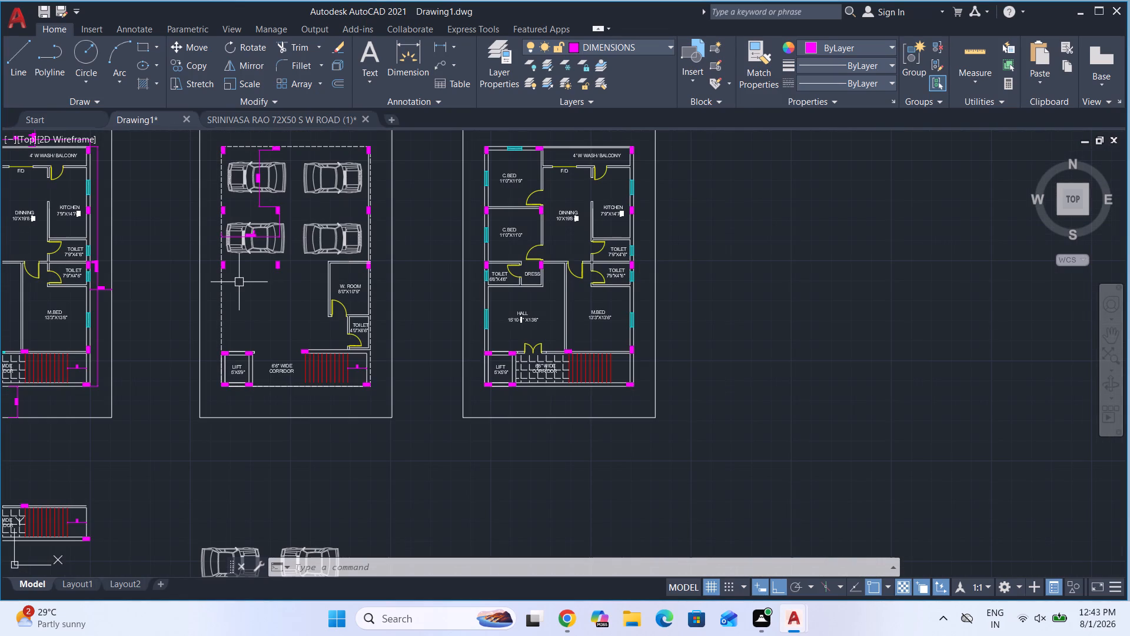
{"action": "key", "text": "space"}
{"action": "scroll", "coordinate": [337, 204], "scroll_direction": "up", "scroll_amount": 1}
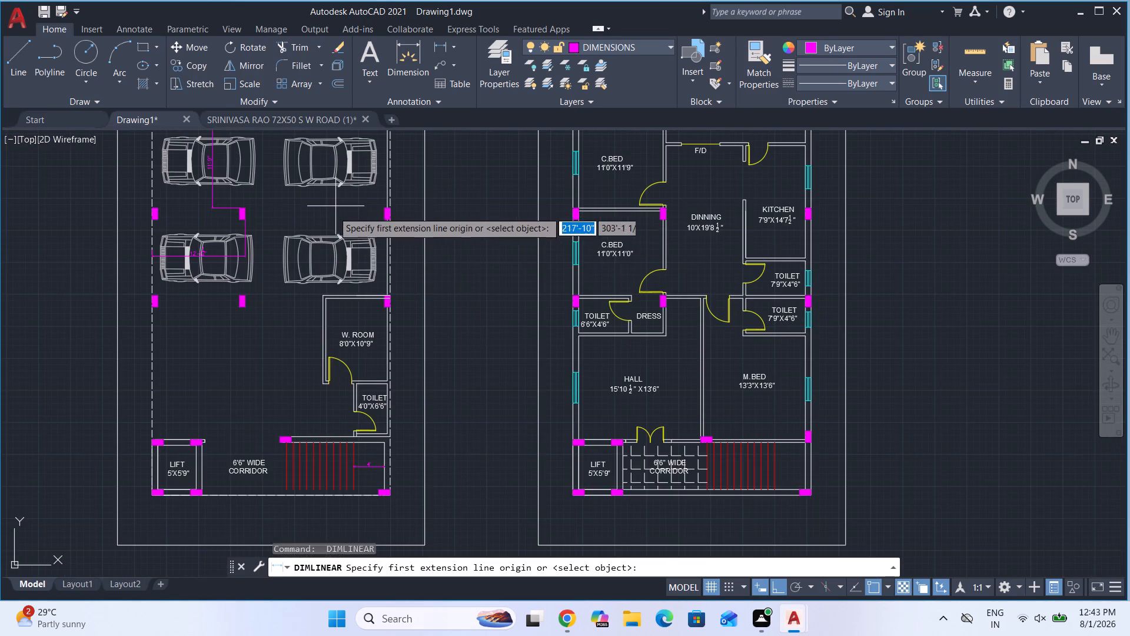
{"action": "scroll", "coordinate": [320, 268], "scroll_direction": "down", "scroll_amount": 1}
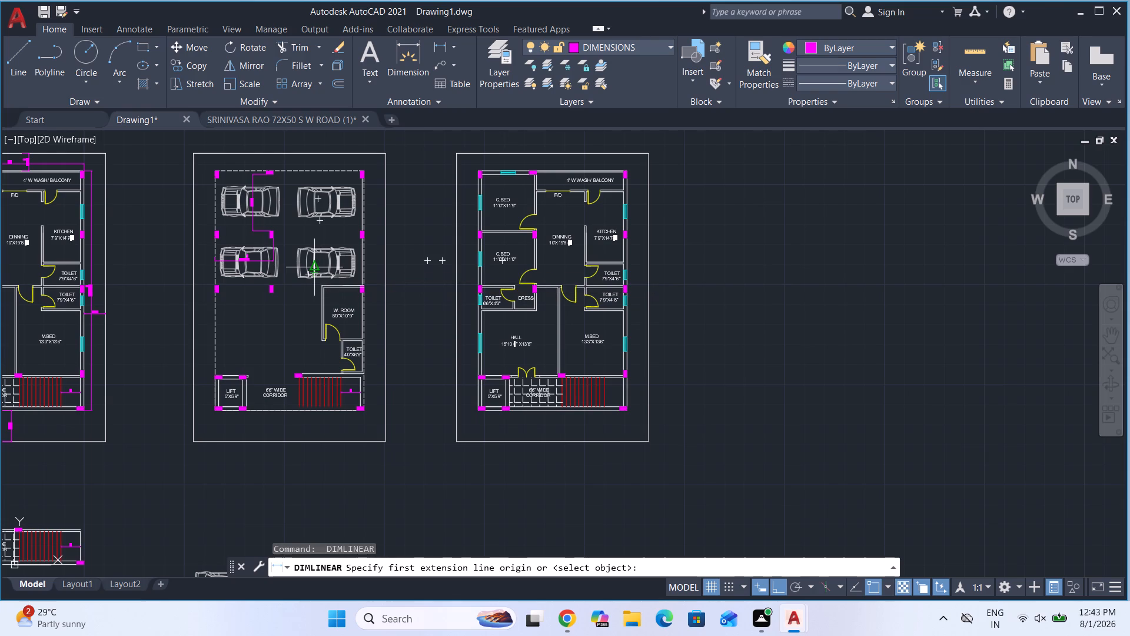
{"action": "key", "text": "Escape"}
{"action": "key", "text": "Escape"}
Create a new layer named REF LINE with index colour 30 and make it the current layer.
{"action": "left_click", "coordinate": [627, 46]}
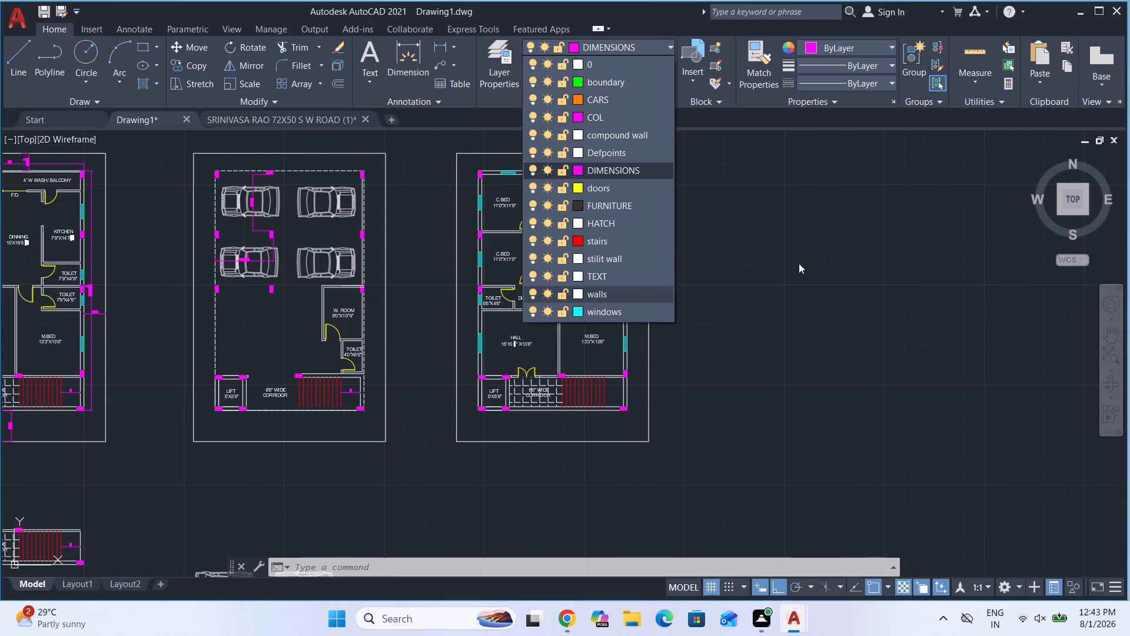
{"action": "key", "text": "Escape"}
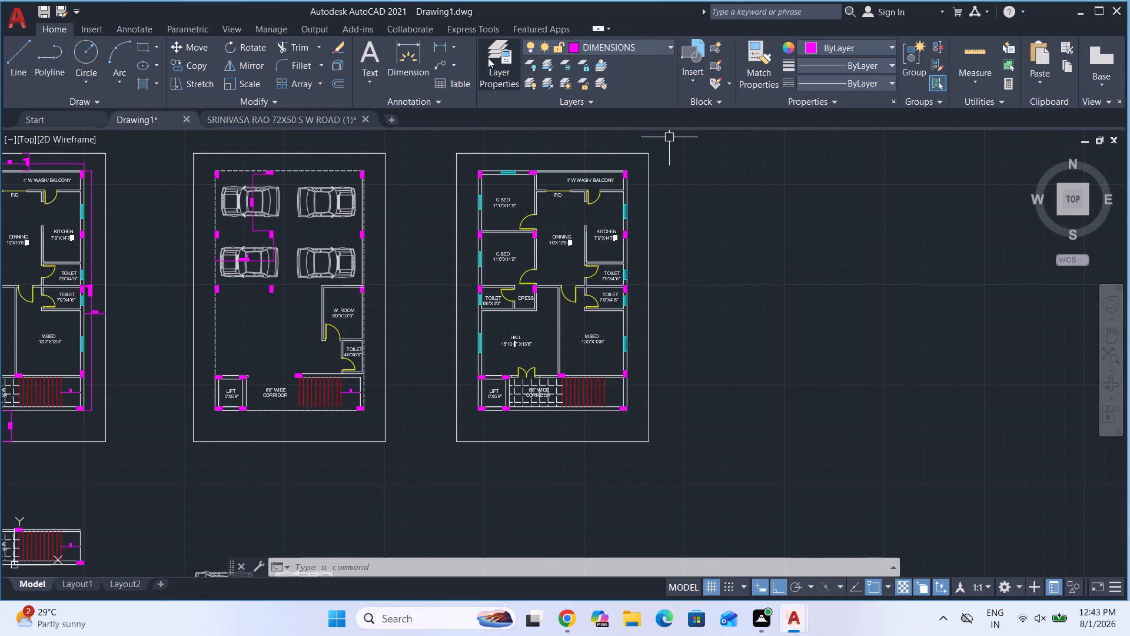
{"action": "left_click", "coordinate": [502, 61]}
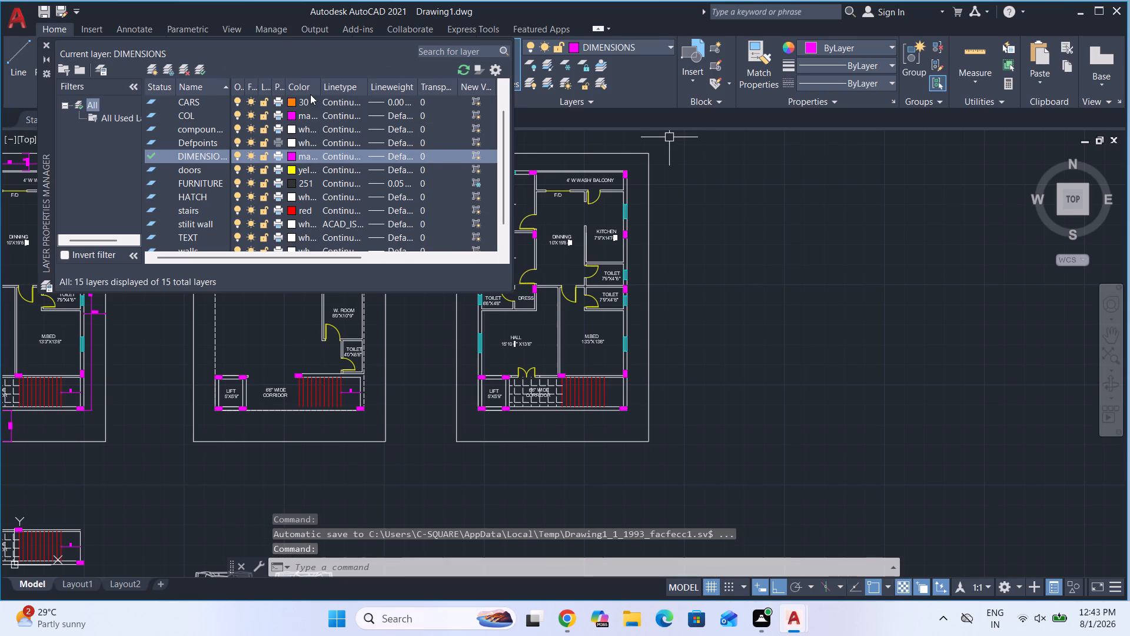
{"action": "left_click", "coordinate": [154, 69]}
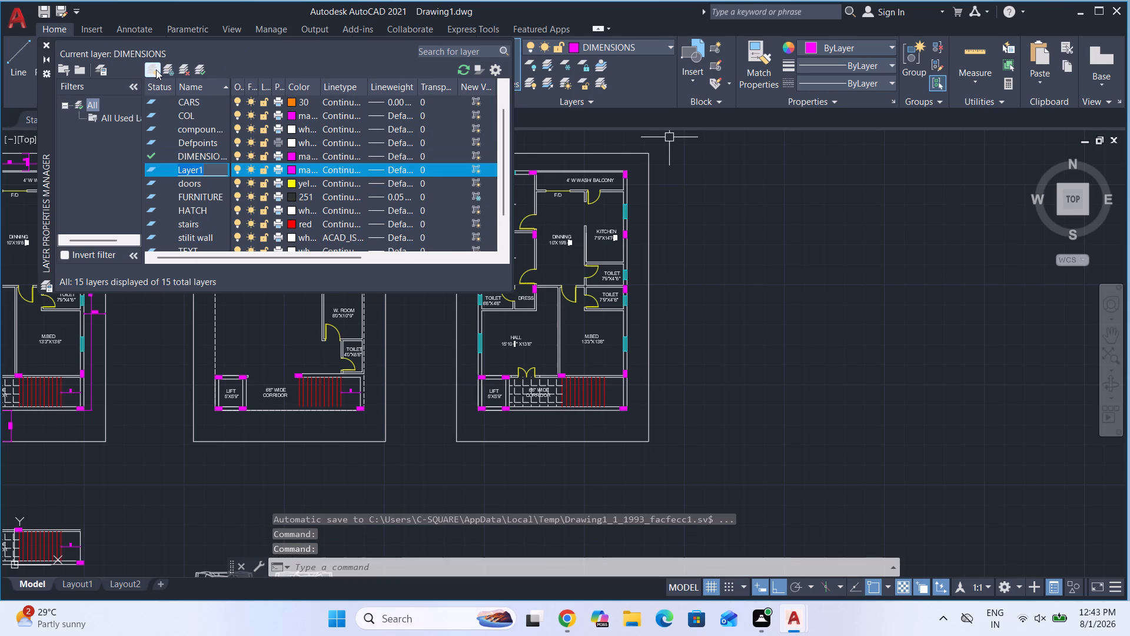
{"action": "type", "text": "REF"}
{"action": "key", "text": "space"}
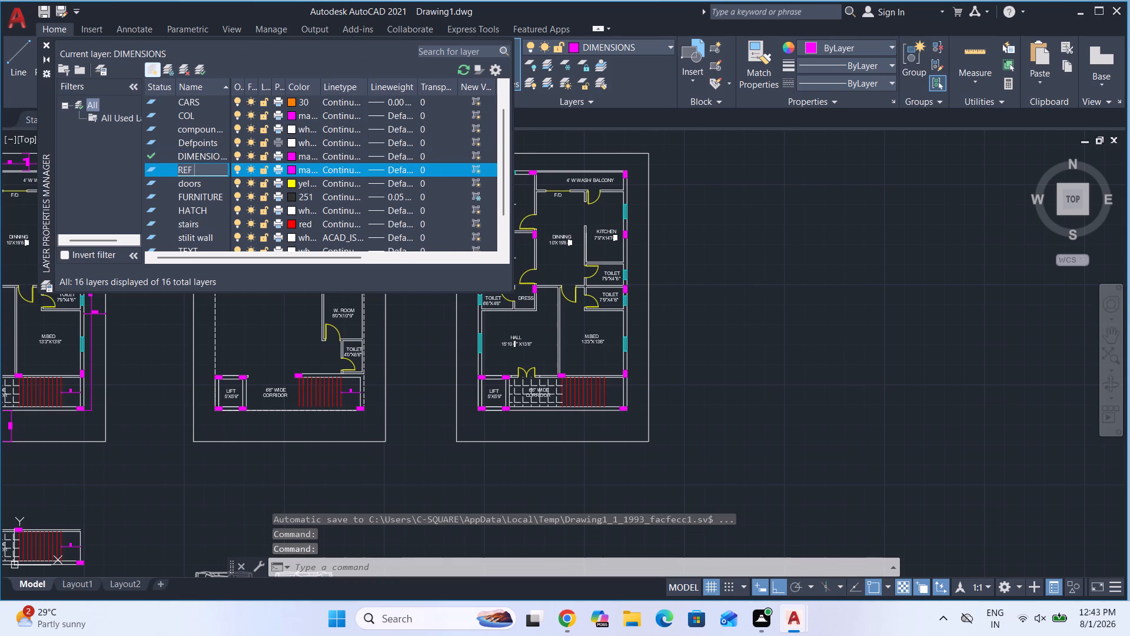
{"action": "type", "text": "LINE"}
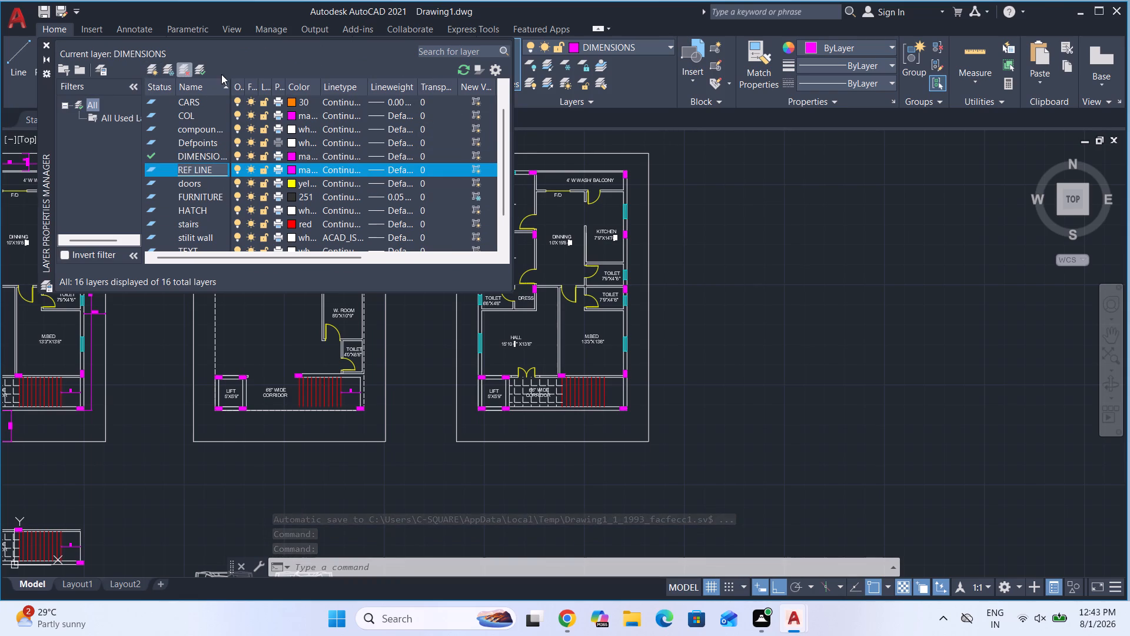
{"action": "left_click", "coordinate": [292, 170]}
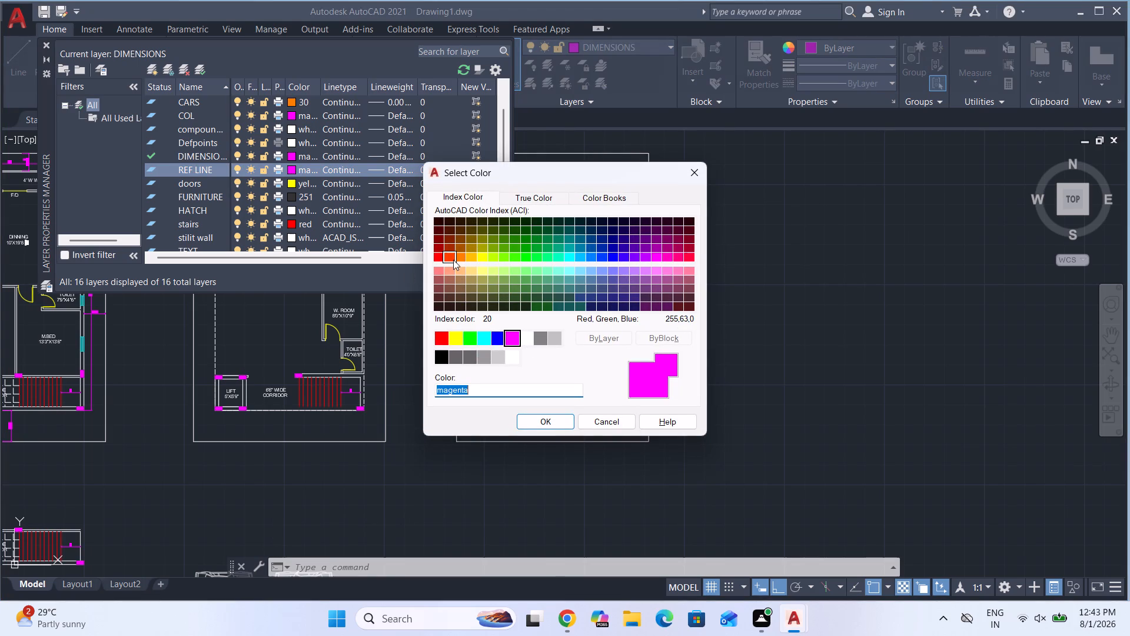
{"action": "left_click", "coordinate": [461, 258]}
{"action": "left_click", "coordinate": [553, 425]}
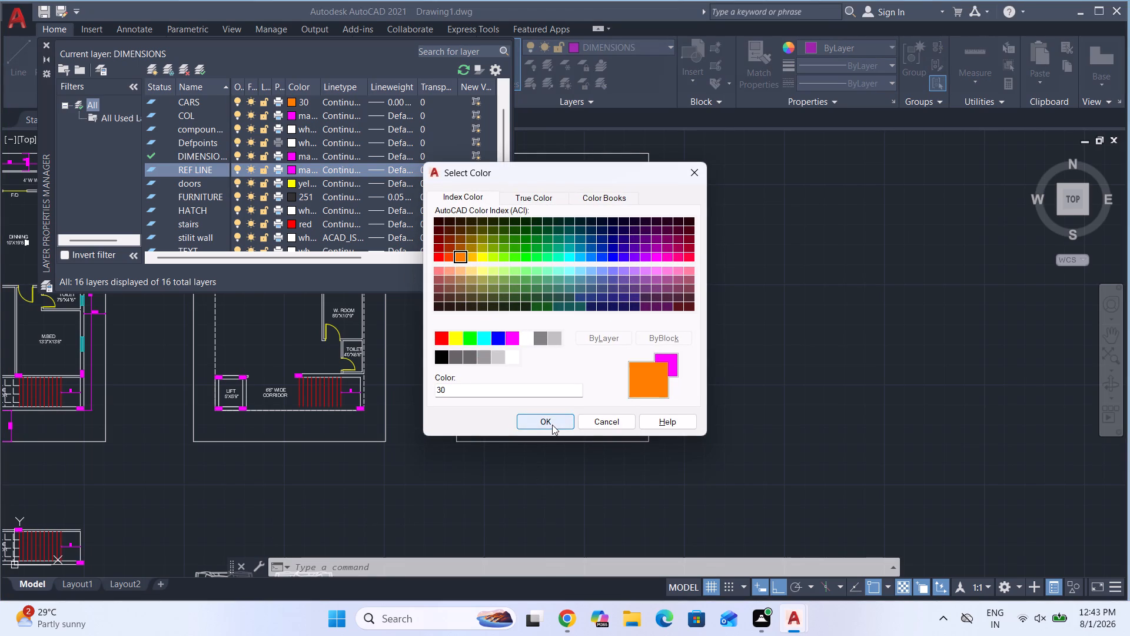
{"action": "left_click", "coordinate": [762, 256]}
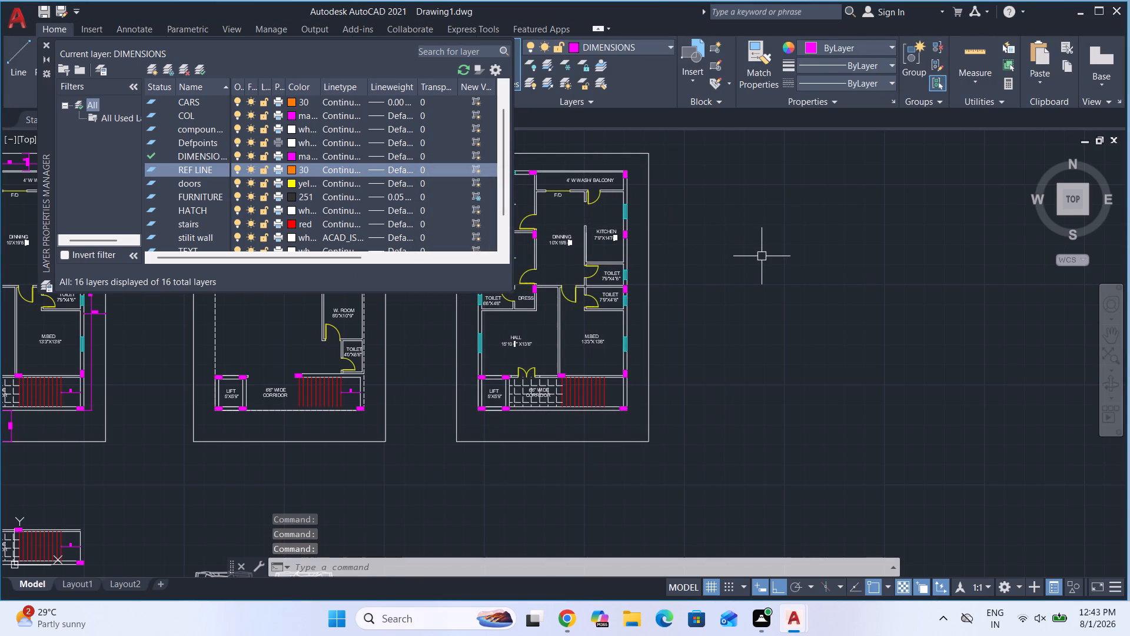
{"action": "key", "text": "Escape"}
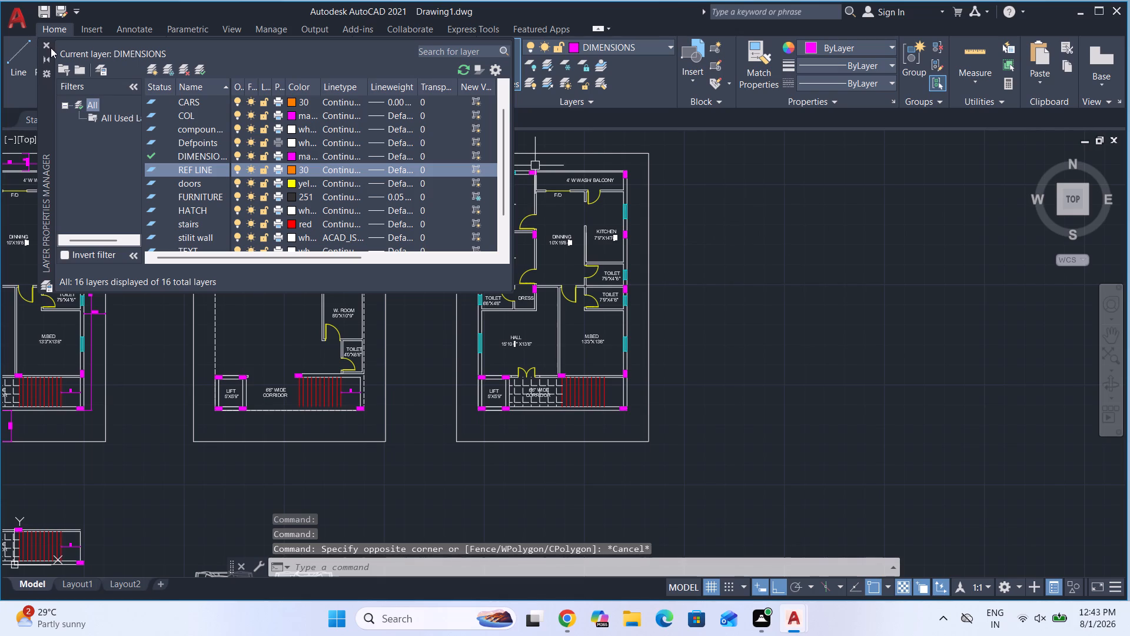
{"action": "left_click", "coordinate": [45, 47]}
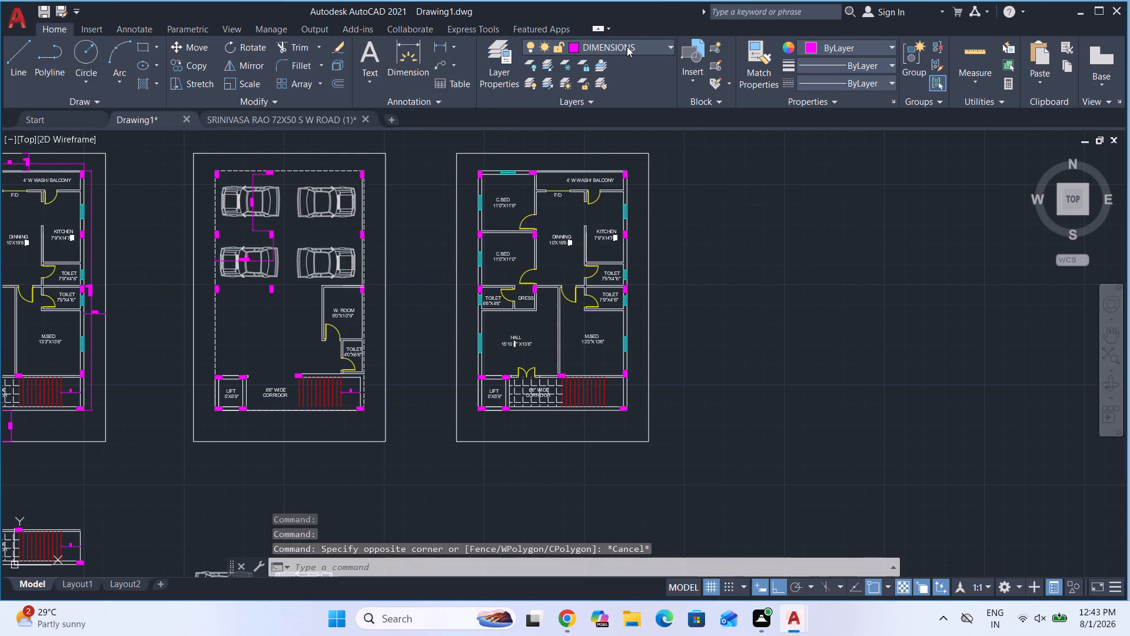
{"action": "left_click", "coordinate": [627, 47]}
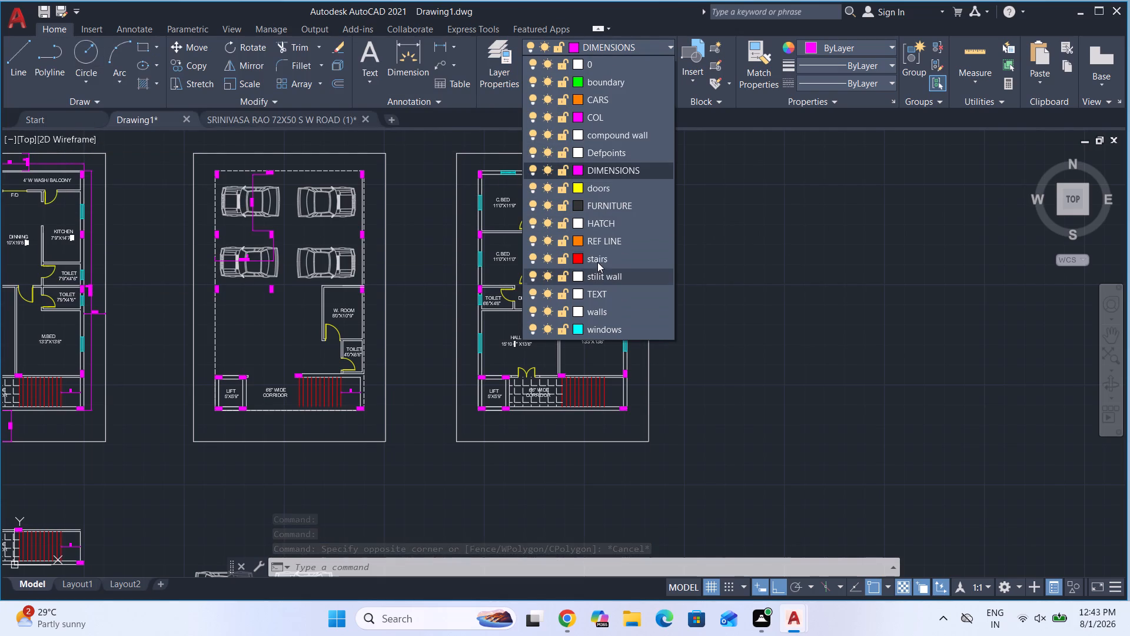
{"action": "left_click", "coordinate": [606, 242]}
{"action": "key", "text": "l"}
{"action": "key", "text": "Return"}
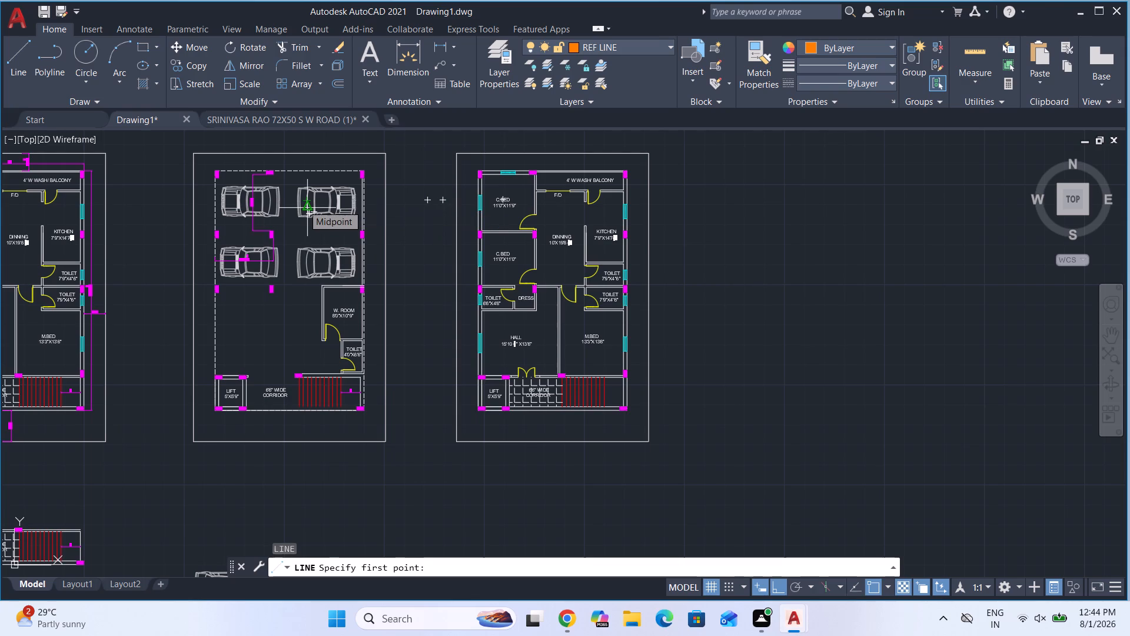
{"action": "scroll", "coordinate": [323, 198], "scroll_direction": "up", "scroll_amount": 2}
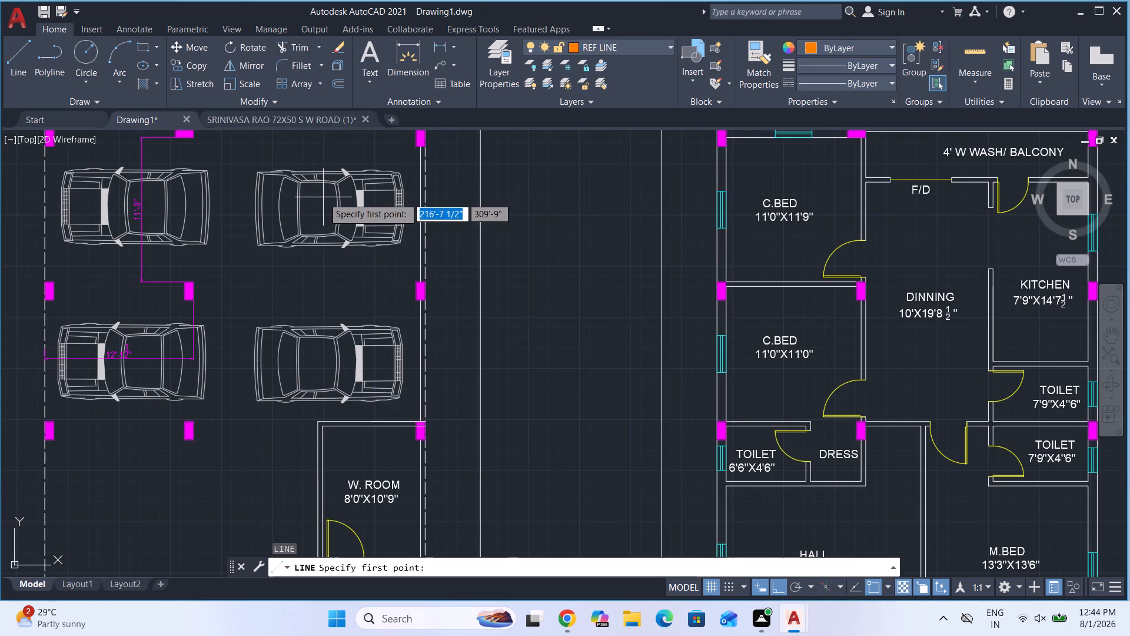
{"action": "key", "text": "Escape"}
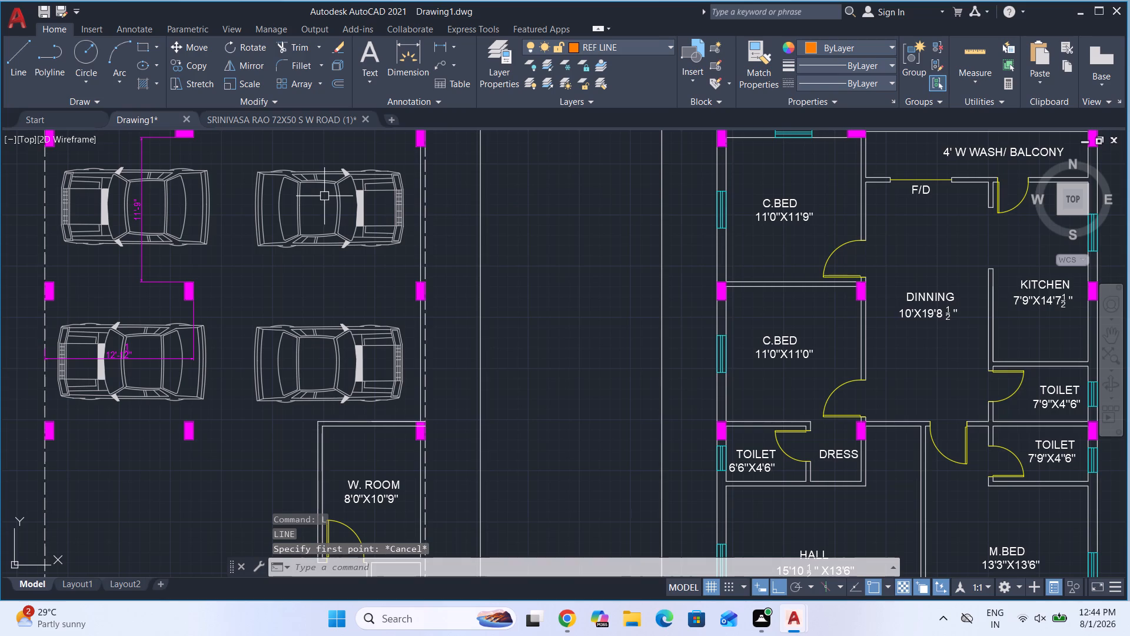
Delete the vertical walls-layer line running between the parking plan's right-side columns, just inside the dashed boundary.
{"action": "scroll", "coordinate": [427, 348], "scroll_direction": "up", "scroll_amount": 2}
{"action": "left_click", "coordinate": [409, 344]}
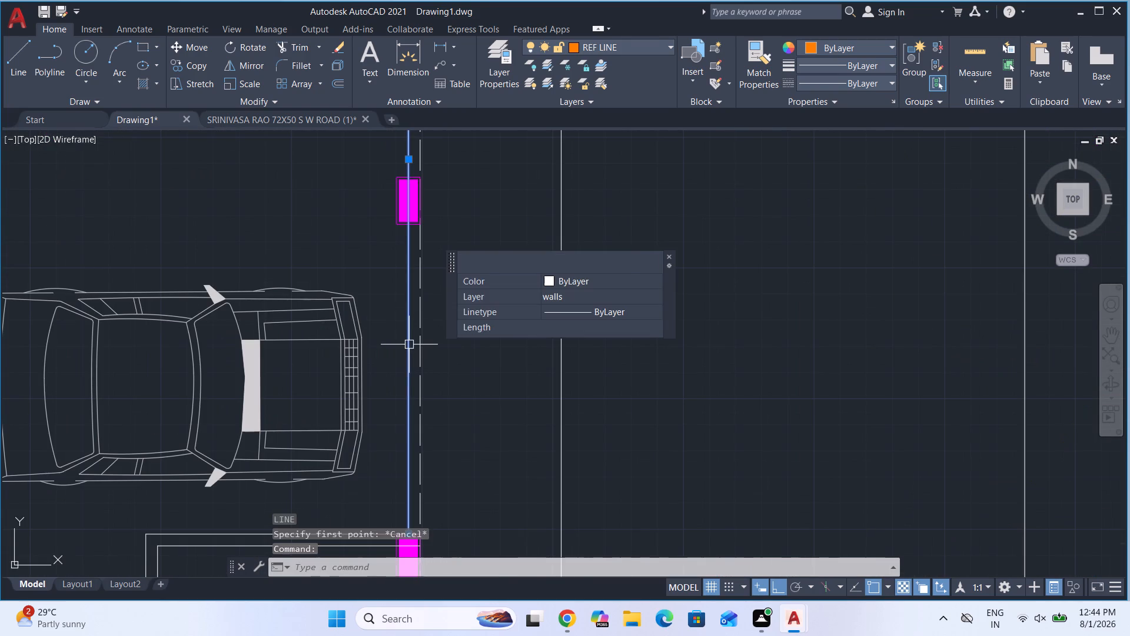
{"action": "key", "text": "Delete"}
{"action": "scroll", "coordinate": [464, 342], "scroll_direction": "down", "scroll_amount": 3}
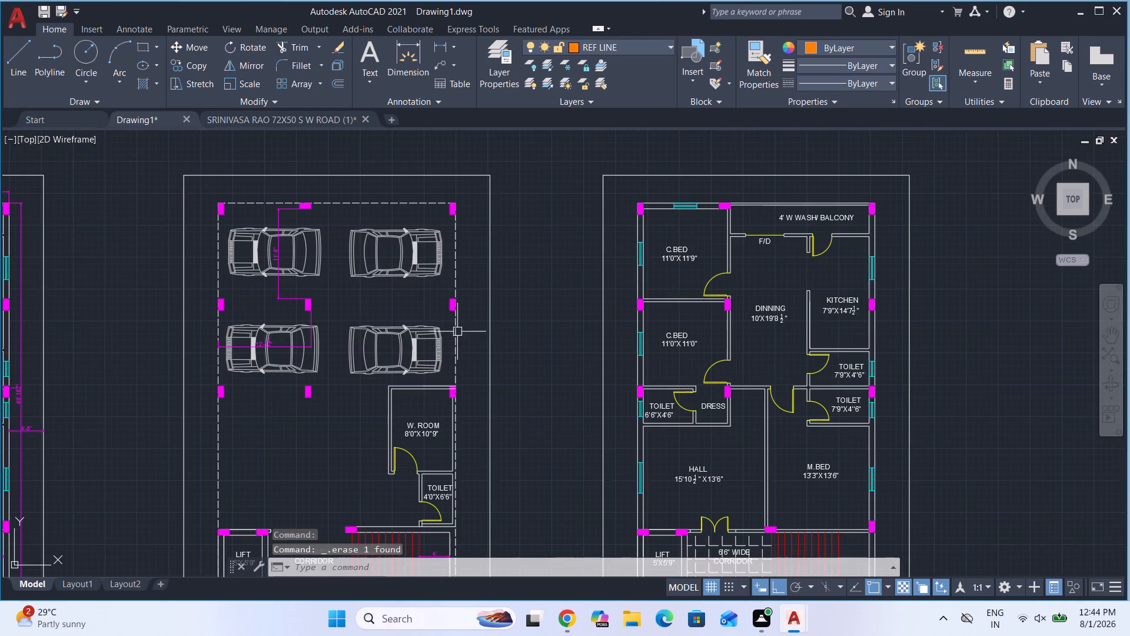
Move the two right-hand parked cars about 1'-1 1/2" horizontally outward, toward the parking plan's right dashed boundary.
{"action": "scroll", "coordinate": [394, 266], "scroll_direction": "up", "scroll_amount": 1}
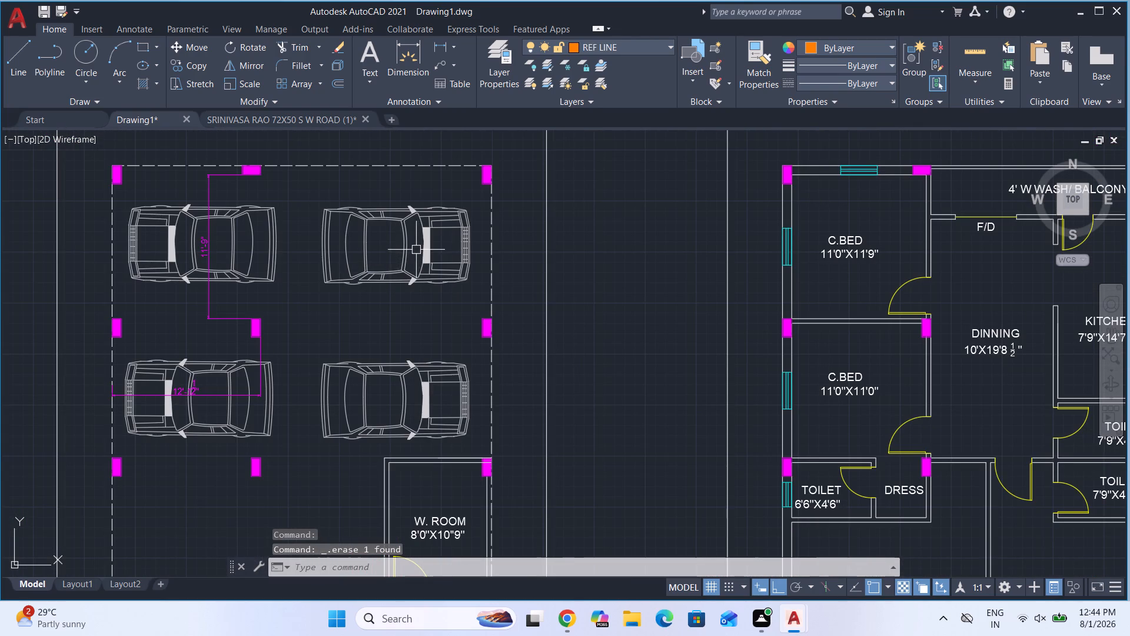
{"action": "left_click", "coordinate": [403, 249]}
{"action": "left_click", "coordinate": [406, 392]}
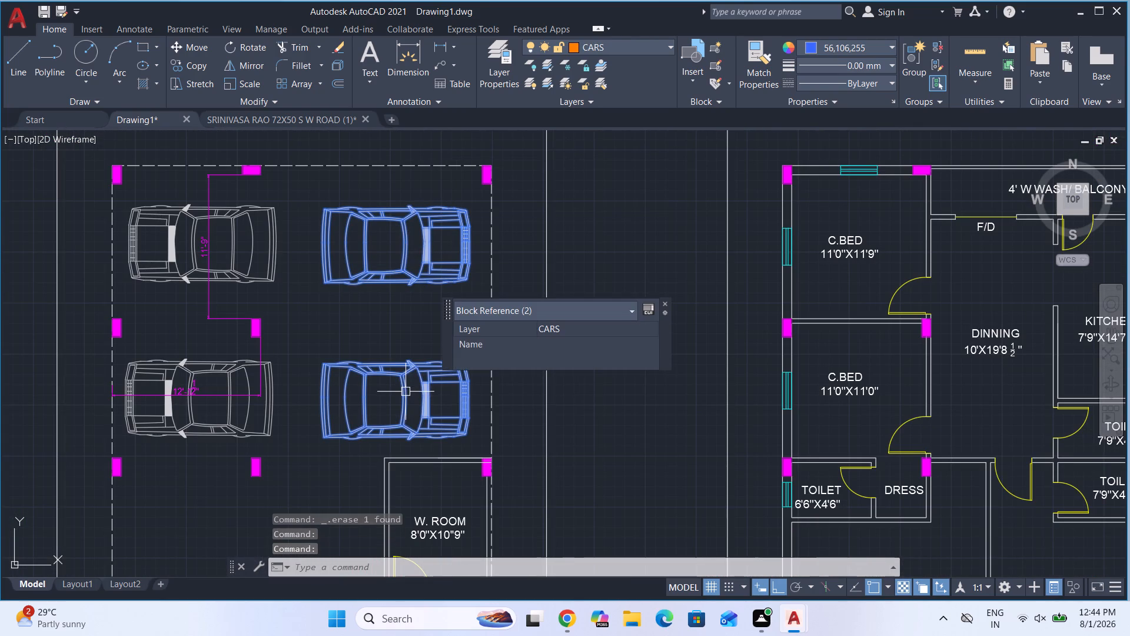
{"action": "key", "text": "m"}
{"action": "key", "text": "Return"}
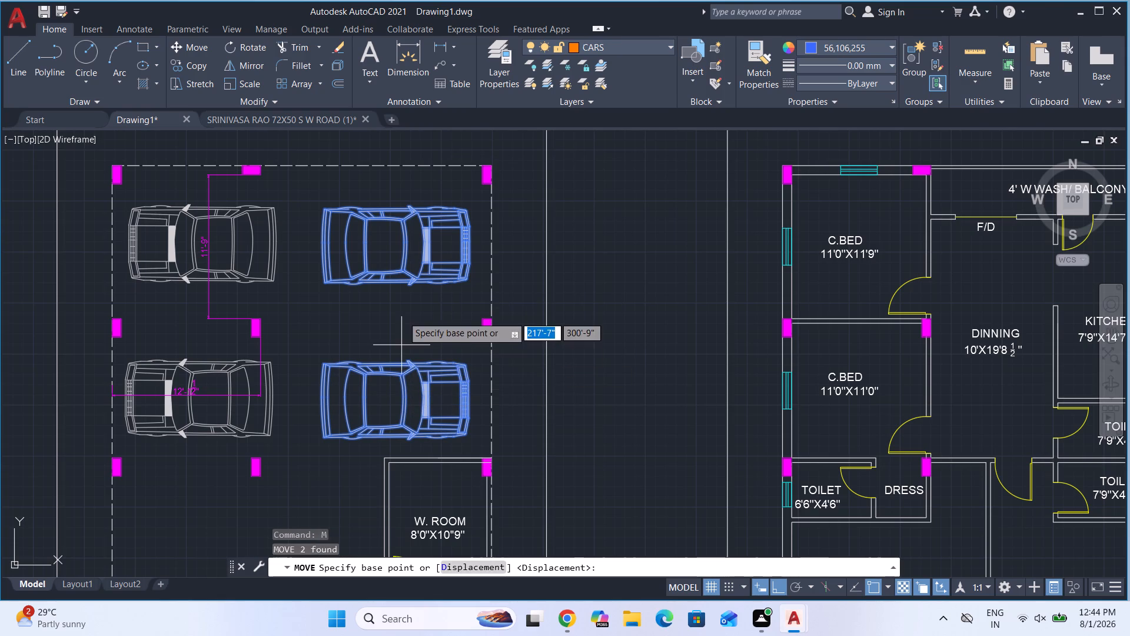
{"action": "left_click", "coordinate": [402, 314]}
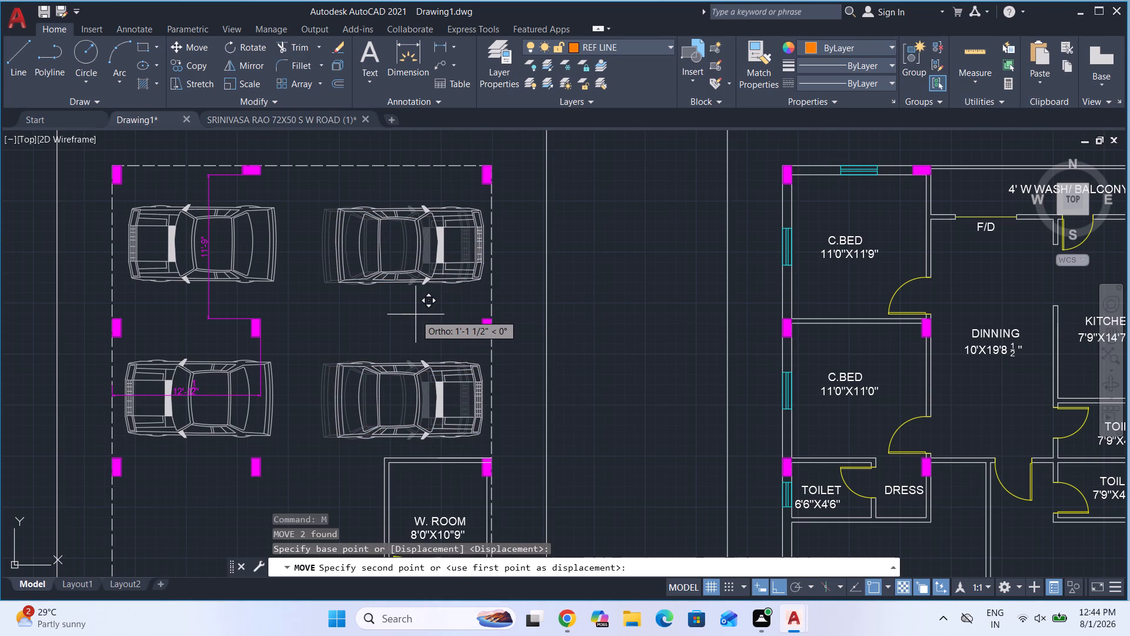
{"action": "left_click", "coordinate": [416, 314]}
{"action": "key", "text": "Escape"}
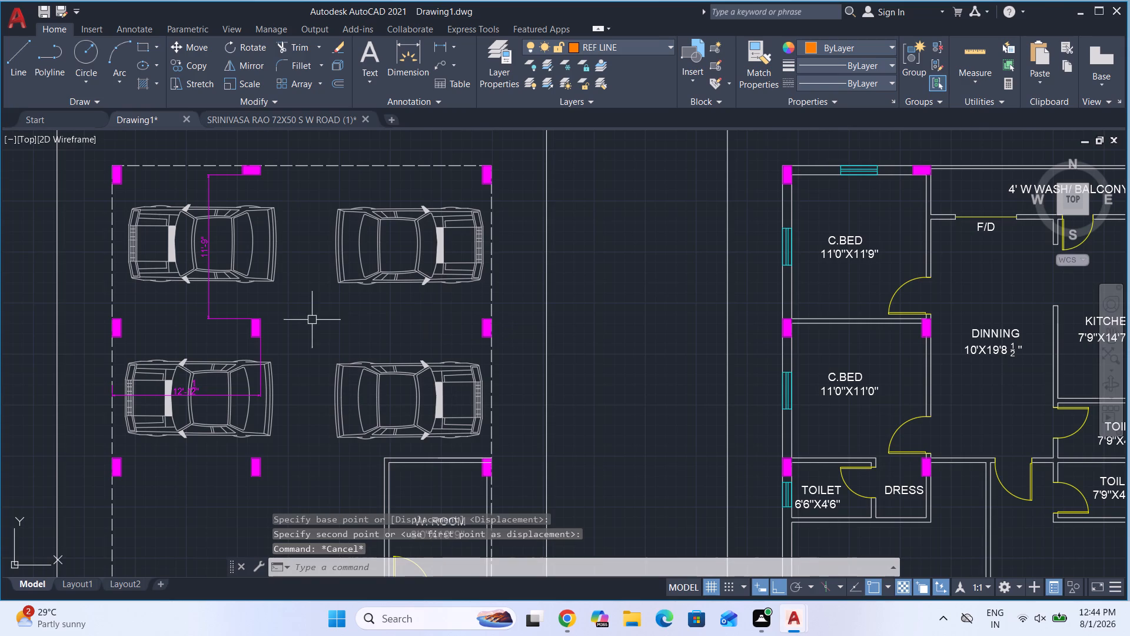
Move the two left-hand parked cars about 8" horizontally outward, toward the parking plan's left dashed boundary.
{"action": "left_click", "coordinate": [167, 240]}
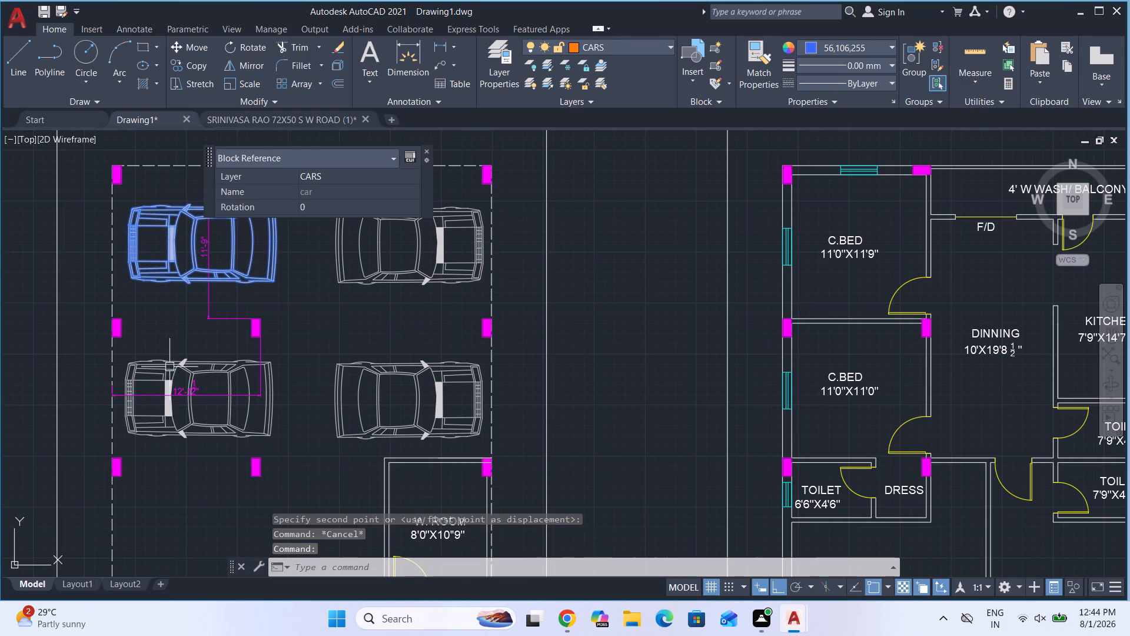
{"action": "left_click", "coordinate": [161, 379]}
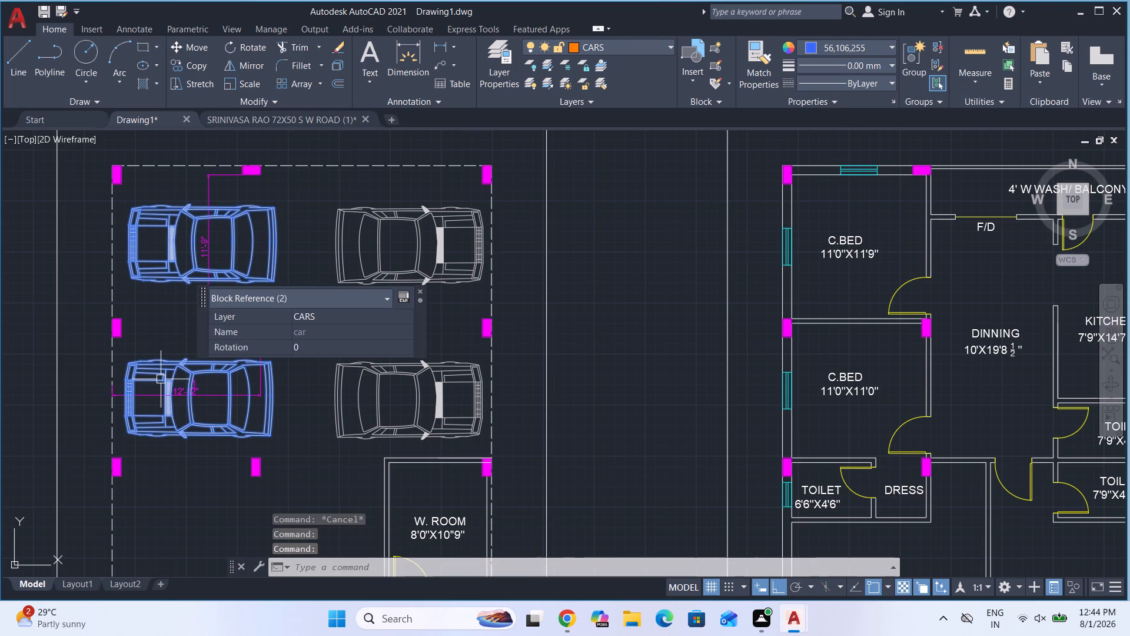
{"action": "key", "text": "m"}
{"action": "key", "text": "Return"}
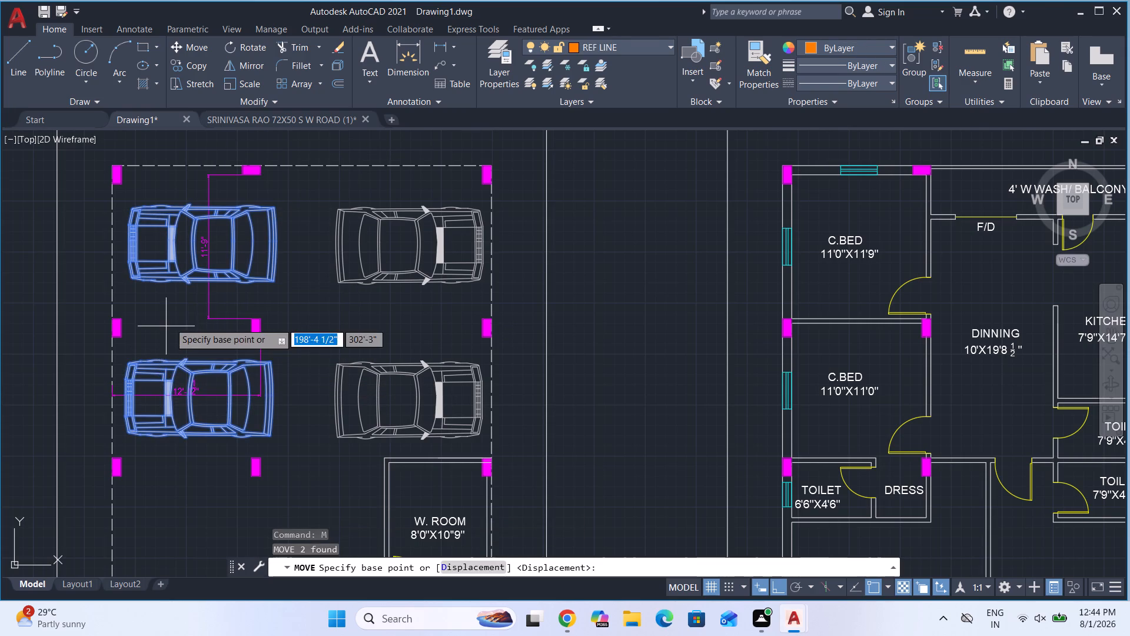
{"action": "left_click", "coordinate": [171, 319]}
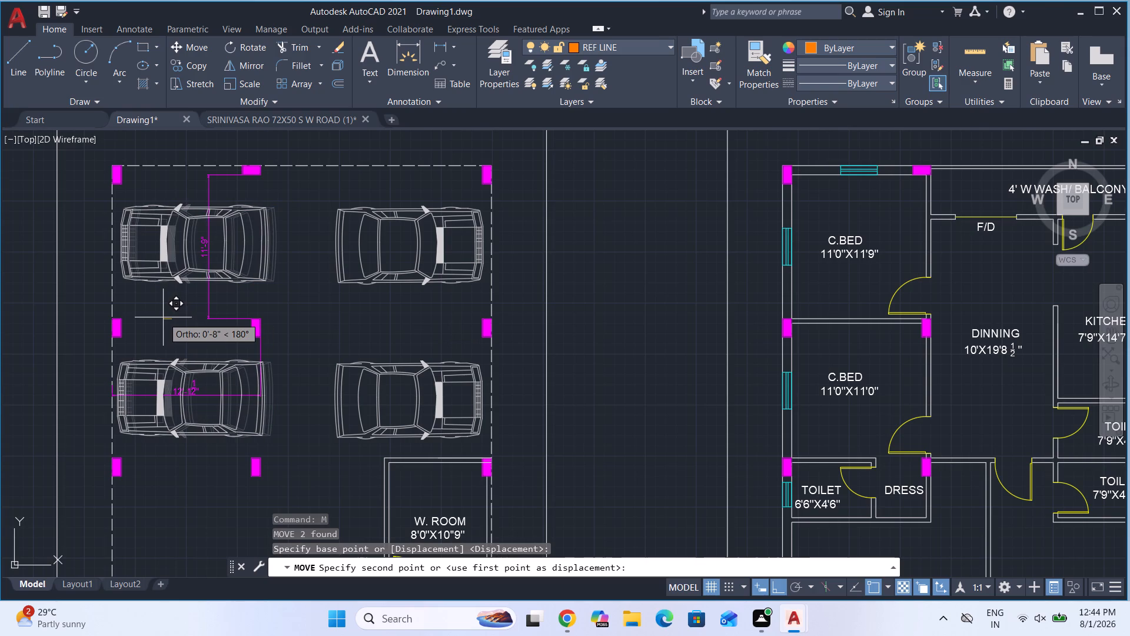
{"action": "left_click", "coordinate": [163, 317]}
Move the upper-left parked car about 4" further left, closer to the parking plan's dashed boundary.
{"action": "scroll", "coordinate": [122, 254], "scroll_direction": "up", "scroll_amount": 2}
{"action": "left_click", "coordinate": [124, 236]}
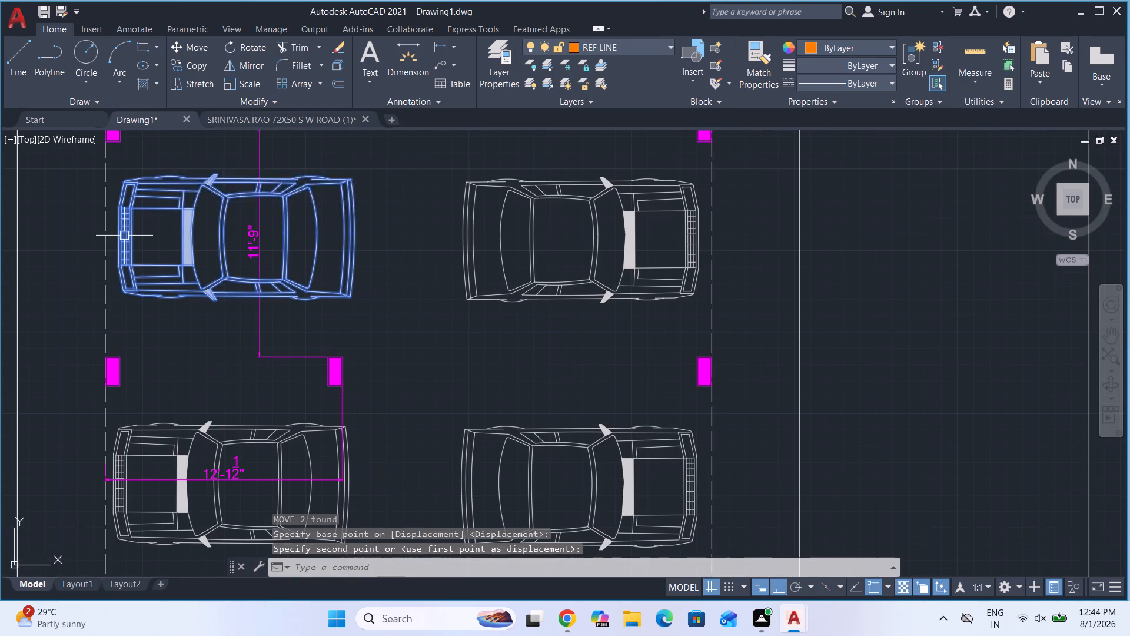
{"action": "key", "text": "m"}
{"action": "key", "text": "Return"}
{"action": "scroll", "coordinate": [114, 213], "scroll_direction": "up", "scroll_amount": 3}
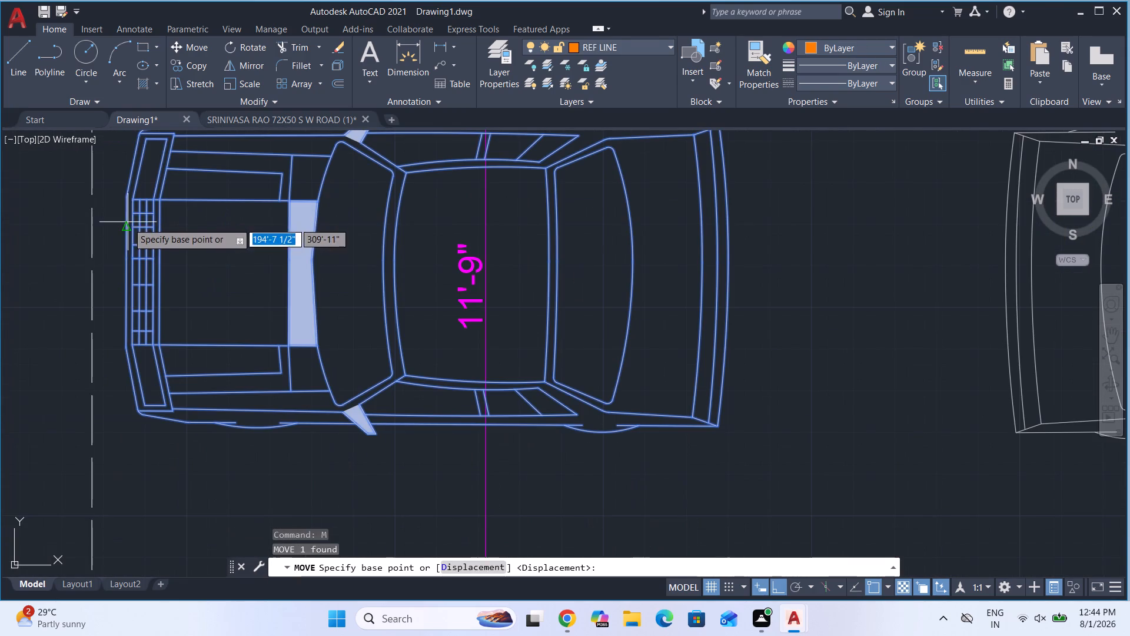
{"action": "left_click", "coordinate": [145, 248]}
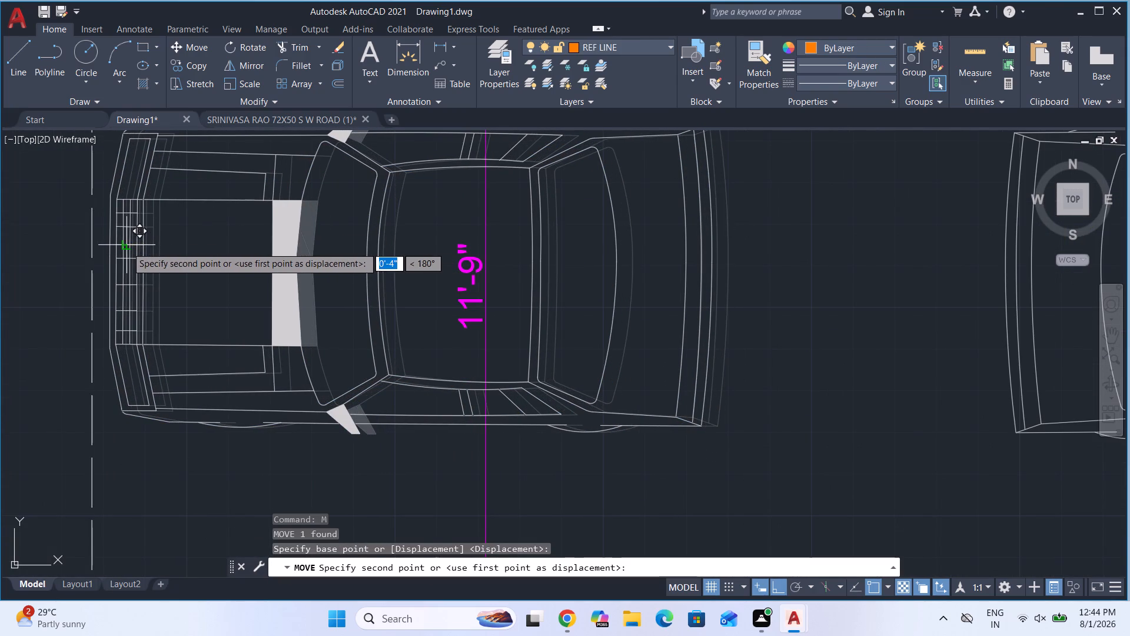
{"action": "left_click", "coordinate": [127, 247]}
{"action": "scroll", "coordinate": [139, 283], "scroll_direction": "down", "scroll_amount": 3}
{"action": "key", "text": "Escape"}
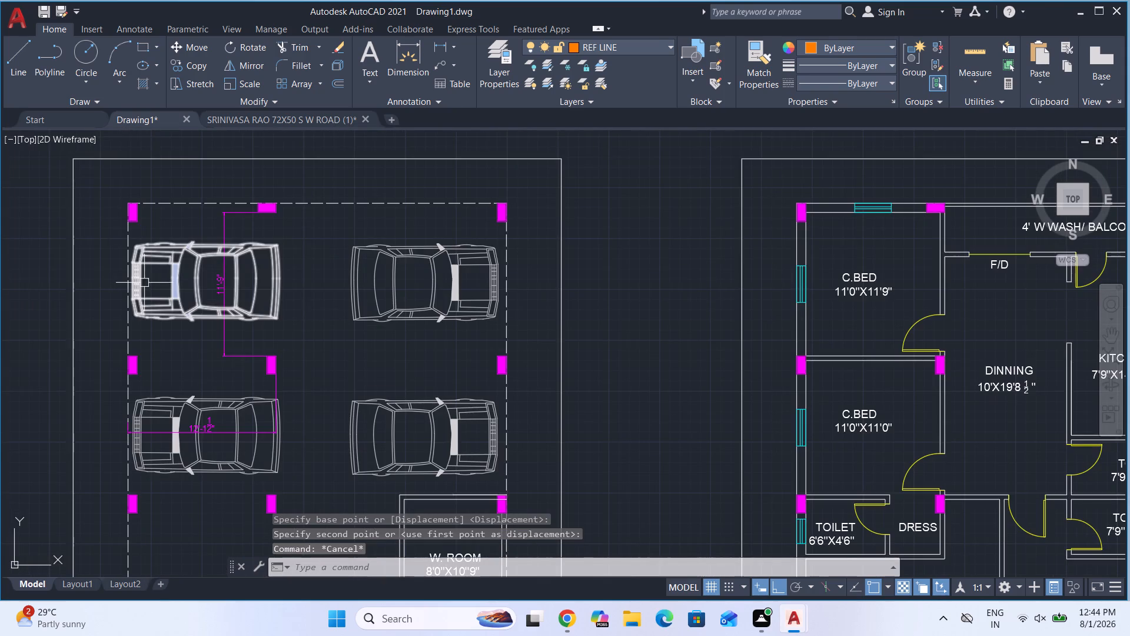
Move the upper-left parked car horizontally left until its front meets the parking plan's left dashed boundary.
{"action": "scroll", "coordinate": [208, 261], "scroll_direction": "down", "scroll_amount": 2}
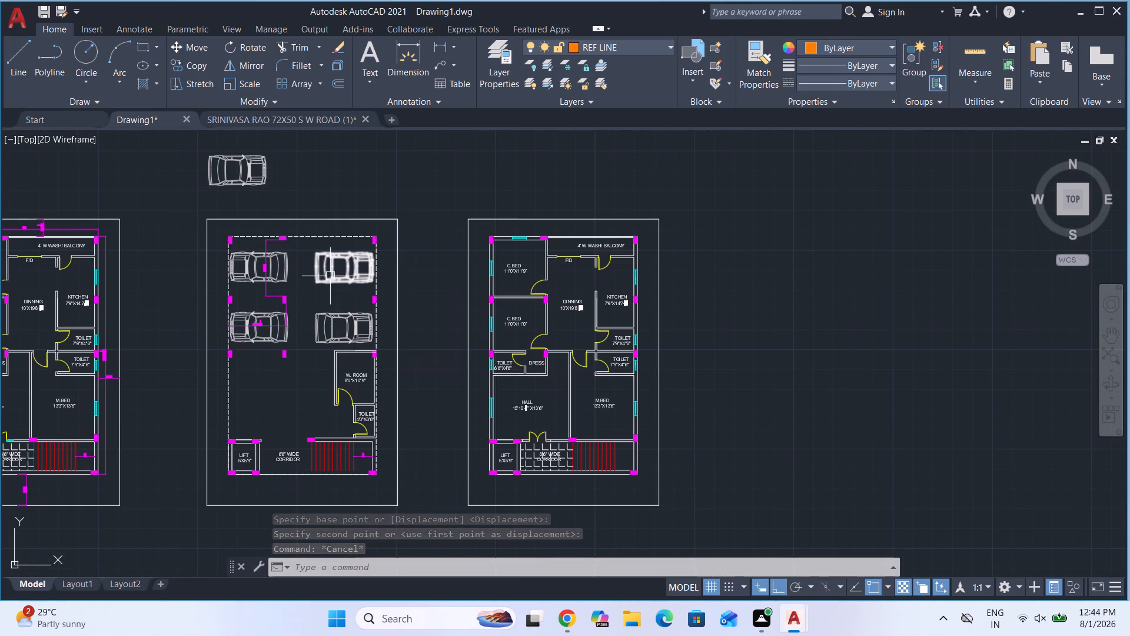
{"action": "scroll", "coordinate": [298, 258], "scroll_direction": "up", "scroll_amount": 3}
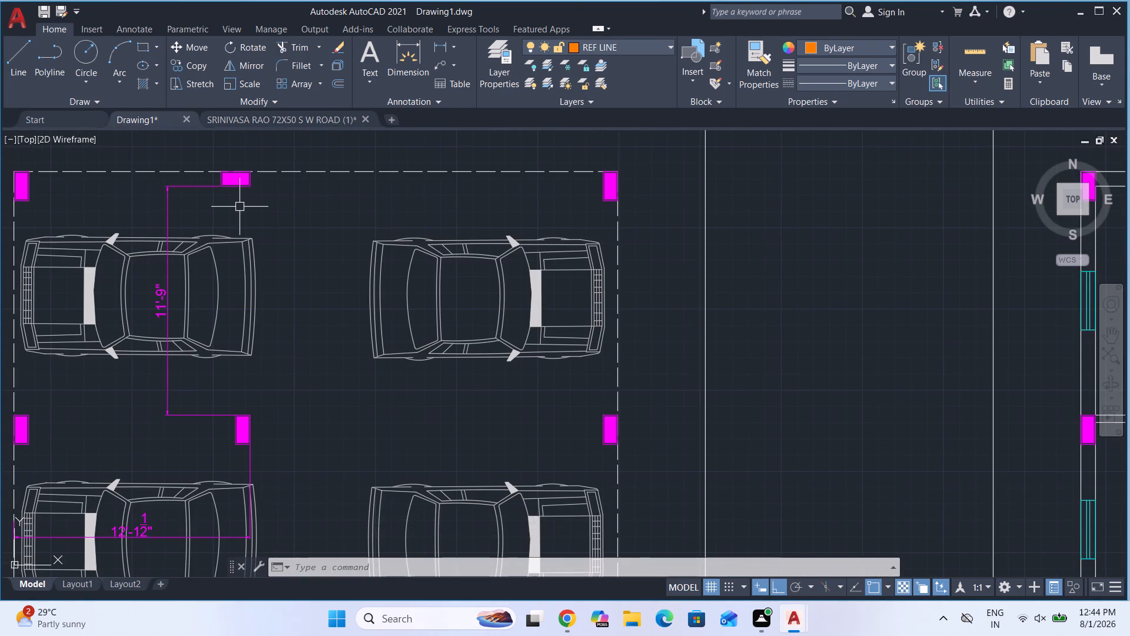
{"action": "scroll", "coordinate": [240, 207], "scroll_direction": "down", "scroll_amount": 2}
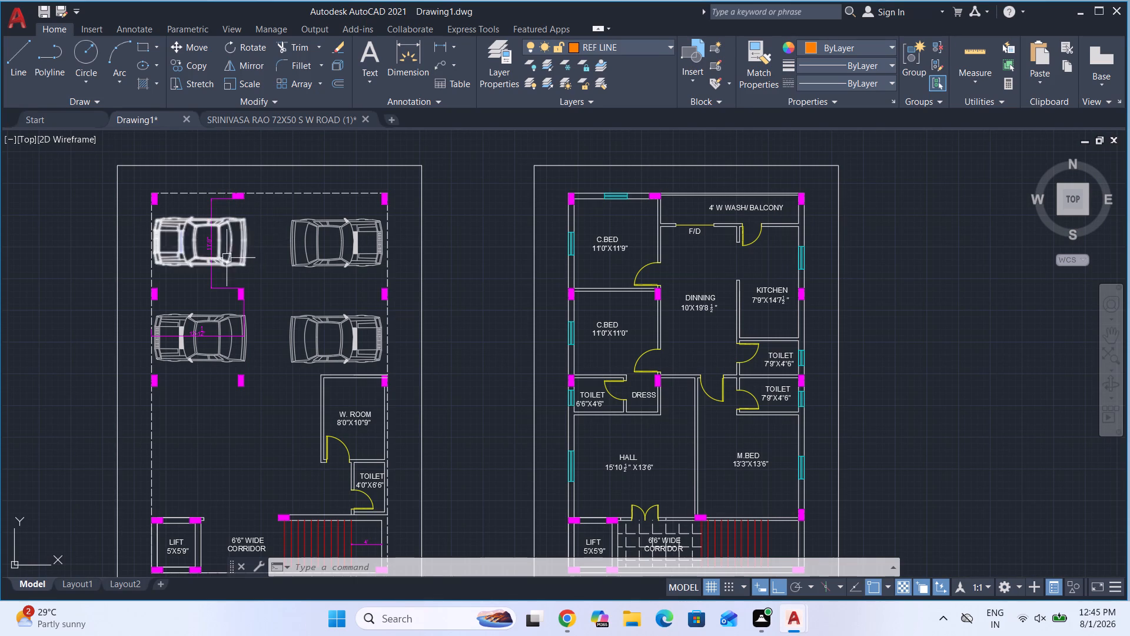
{"action": "scroll", "coordinate": [243, 234], "scroll_direction": "up", "scroll_amount": 3}
{"action": "scroll", "coordinate": [235, 224], "scroll_direction": "down", "scroll_amount": 2}
{"action": "left_click", "coordinate": [223, 224]}
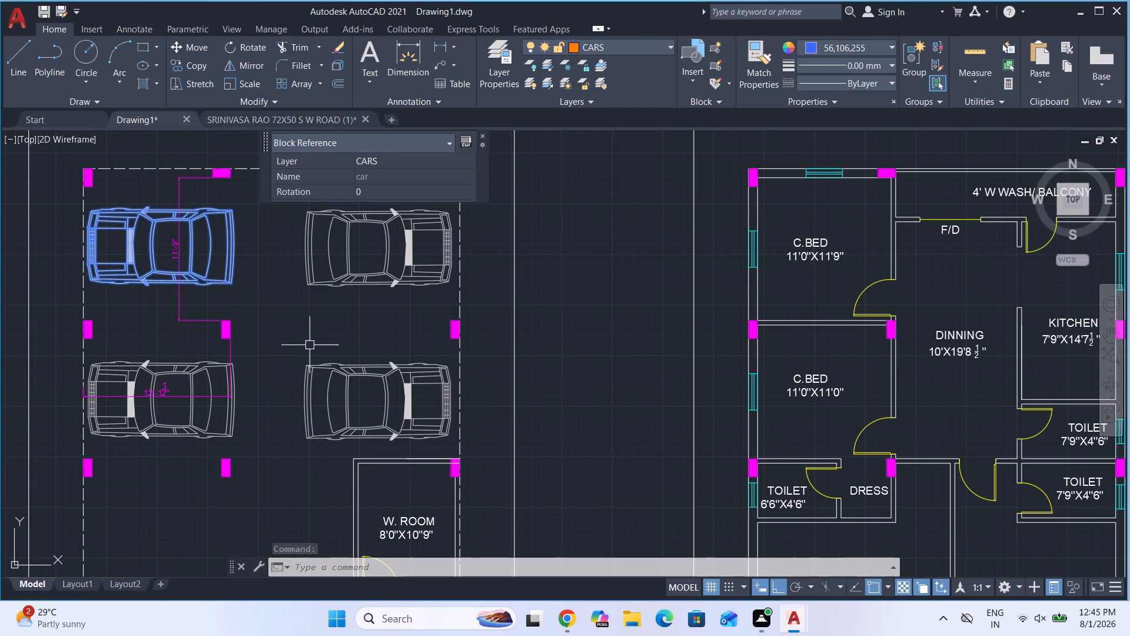
{"action": "key", "text": "m"}
{"action": "key", "text": "Return"}
{"action": "scroll", "coordinate": [84, 243], "scroll_direction": "up", "scroll_amount": 2}
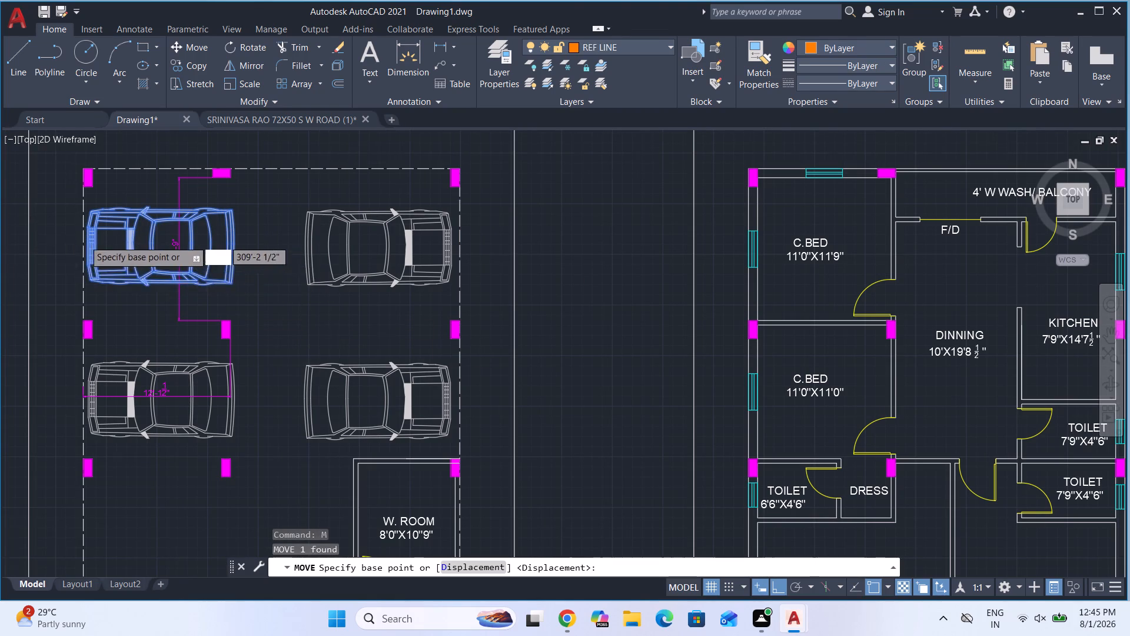
{"action": "scroll", "coordinate": [80, 220], "scroll_direction": "up", "scroll_amount": 2}
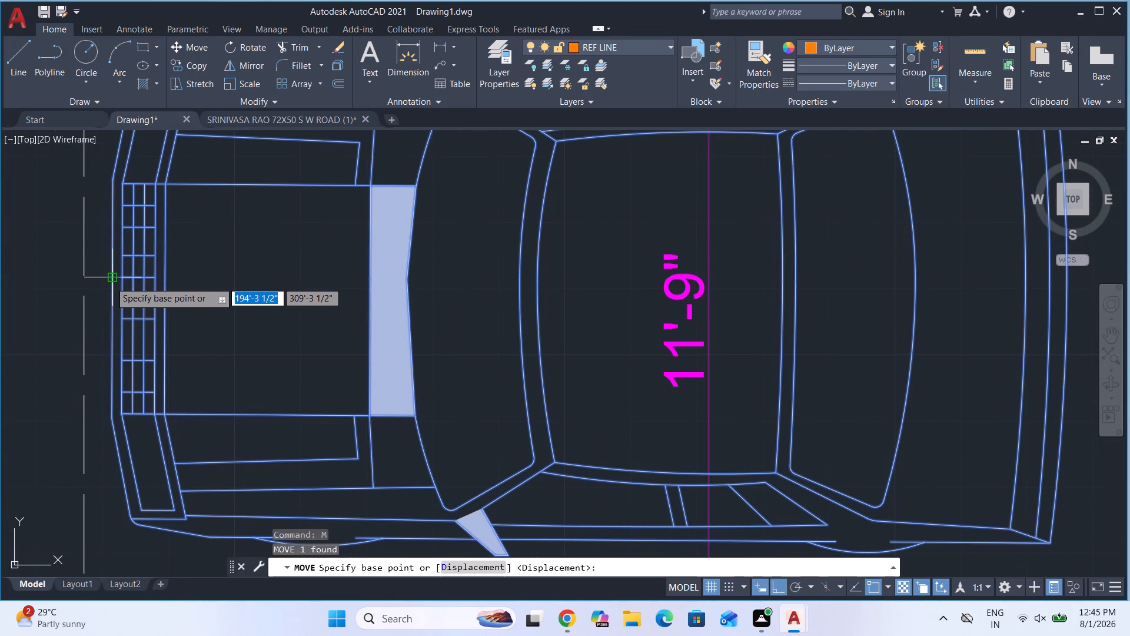
{"action": "left_click", "coordinate": [110, 282]}
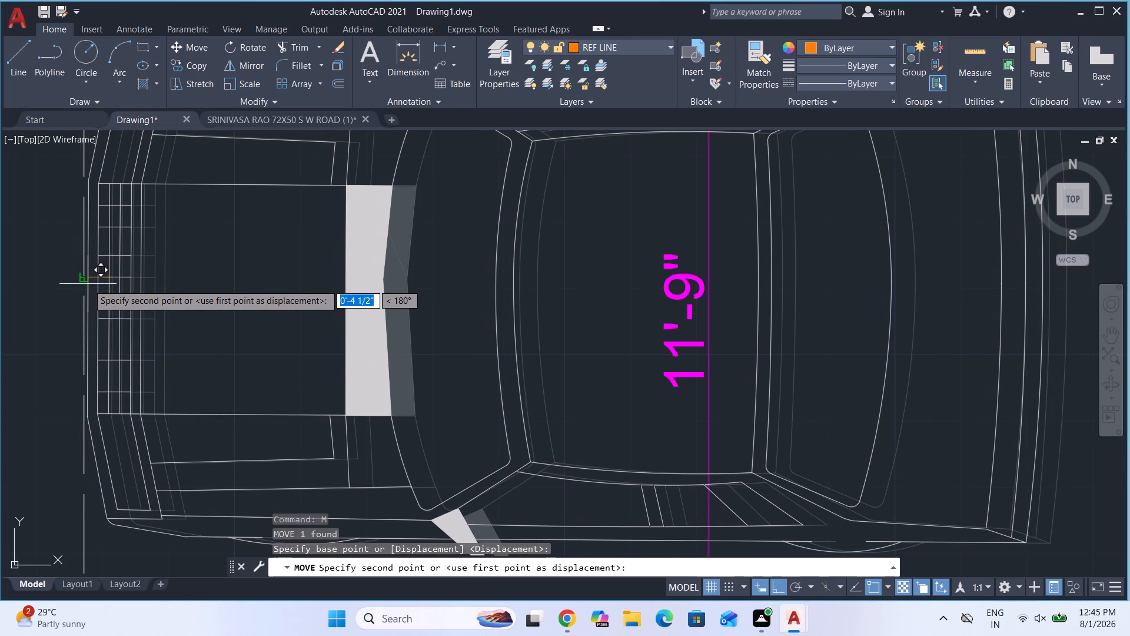
{"action": "left_click", "coordinate": [88, 284]}
Draw a REF LINE outline from the upper middle column's top-right corner down to the lower inner column's bottom-right corner, and left to the dashed boundary.
{"action": "scroll", "coordinate": [94, 305], "scroll_direction": "down", "scroll_amount": 2}
{"action": "scroll", "coordinate": [356, 264], "scroll_direction": "down", "scroll_amount": 2}
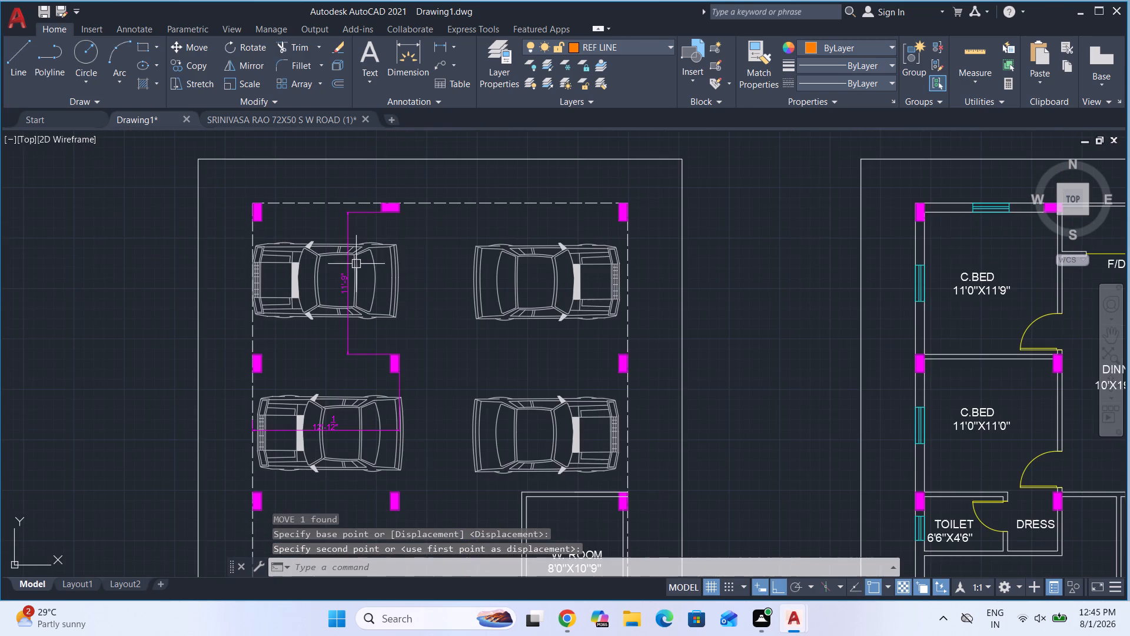
{"action": "key", "text": "l"}
{"action": "key", "text": "Return"}
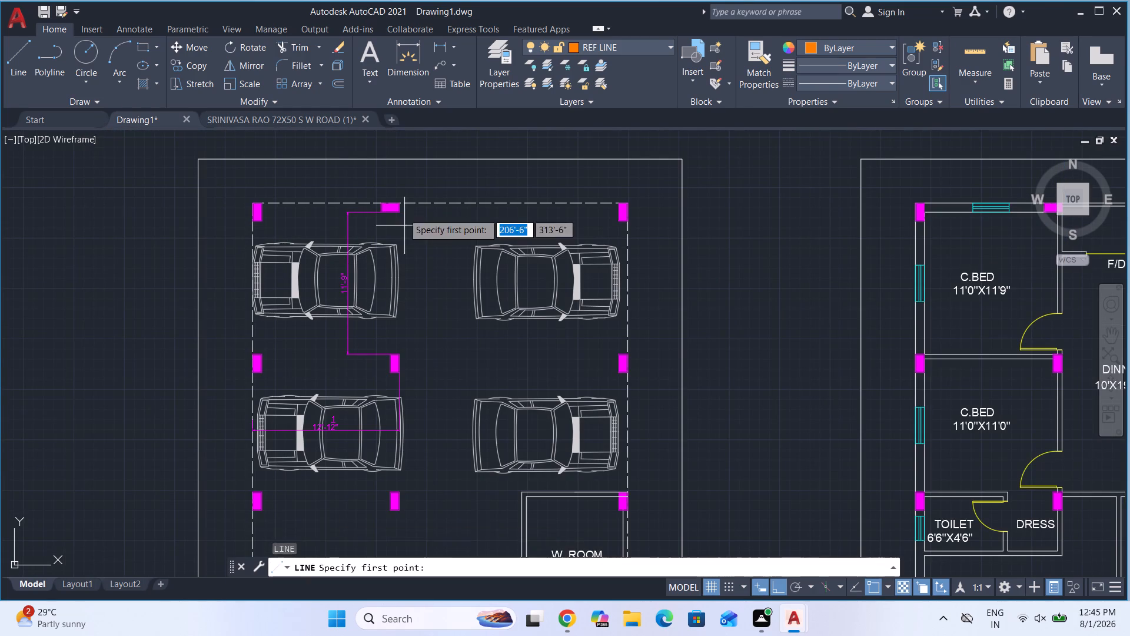
{"action": "scroll", "coordinate": [403, 213], "scroll_direction": "up", "scroll_amount": 3}
{"action": "left_click", "coordinate": [391, 171]}
{"action": "scroll", "coordinate": [391, 171], "scroll_direction": "down", "scroll_amount": 2}
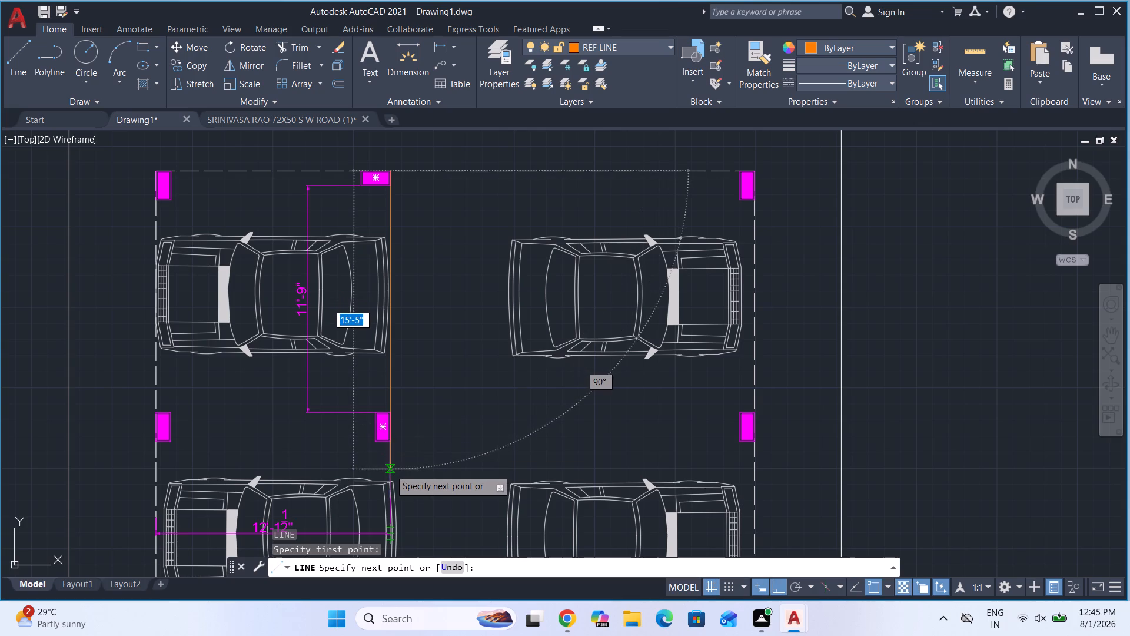
{"action": "scroll", "coordinate": [387, 462], "scroll_direction": "down", "scroll_amount": 3}
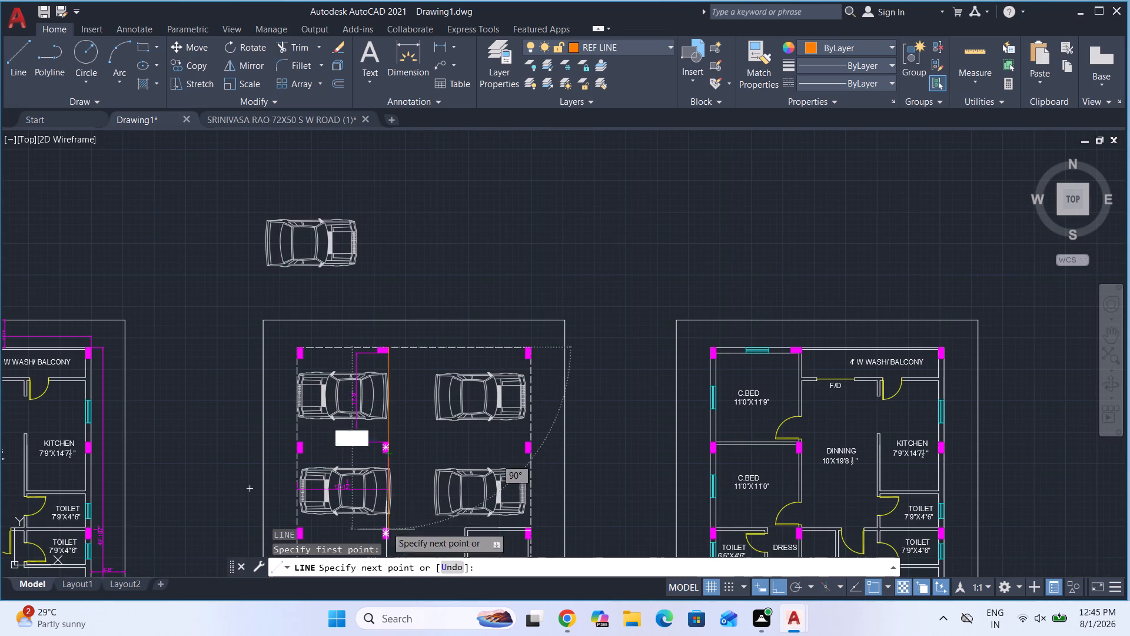
{"action": "scroll", "coordinate": [390, 403], "scroll_direction": "down", "scroll_amount": 1}
{"action": "scroll", "coordinate": [394, 495], "scroll_direction": "up", "scroll_amount": 2}
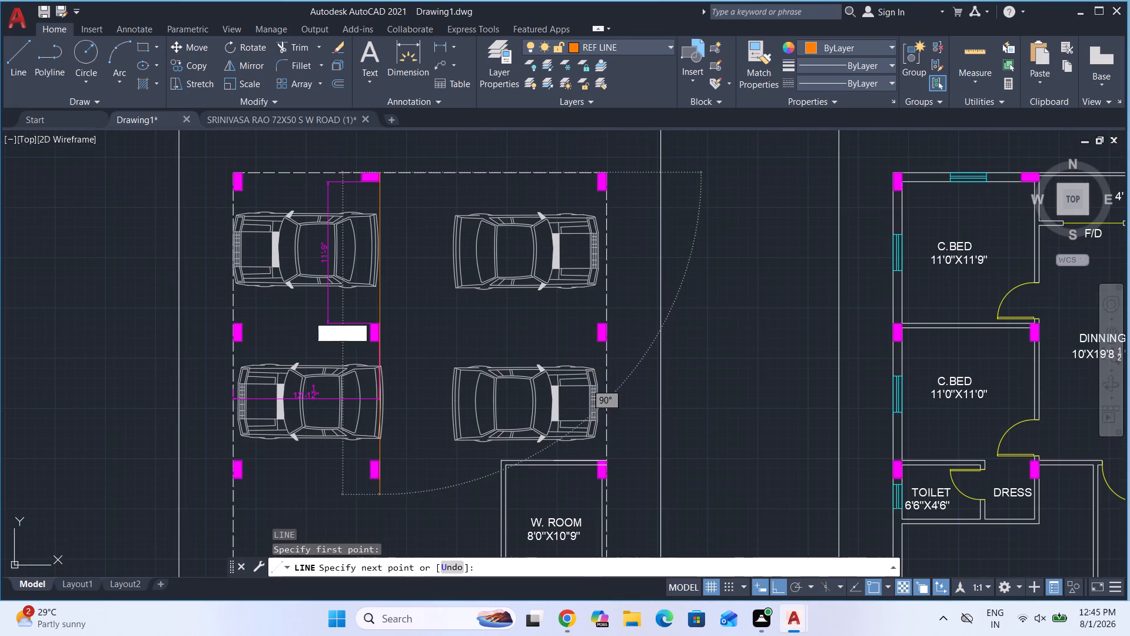
{"action": "scroll", "coordinate": [380, 485], "scroll_direction": "up", "scroll_amount": 3}
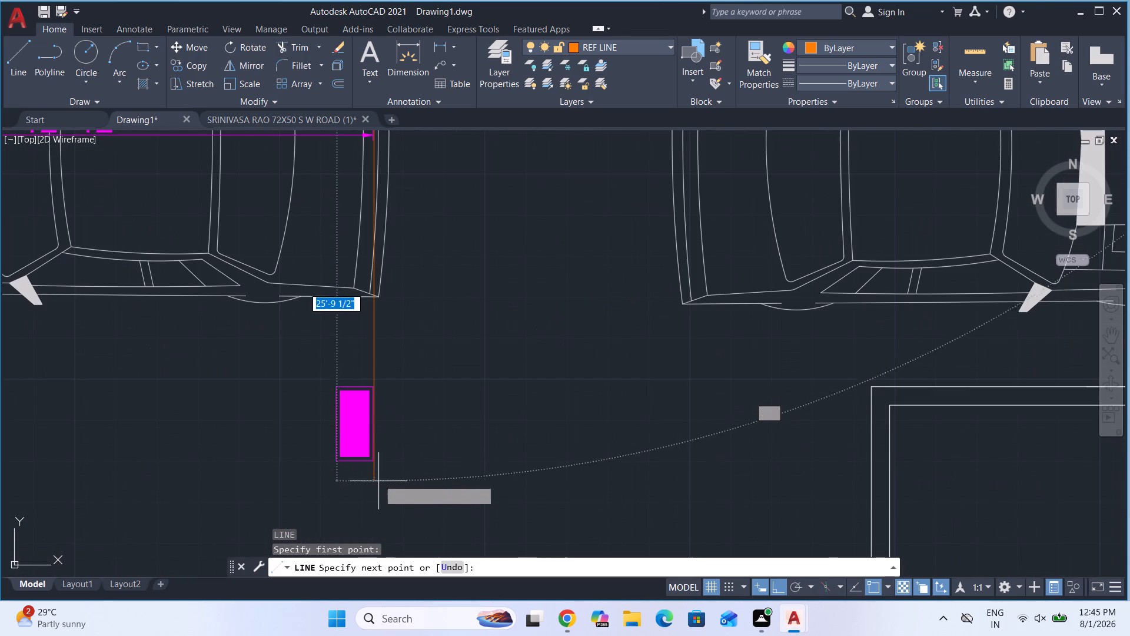
{"action": "left_click", "coordinate": [372, 459]}
{"action": "scroll", "coordinate": [372, 459], "scroll_direction": "down", "scroll_amount": 1}
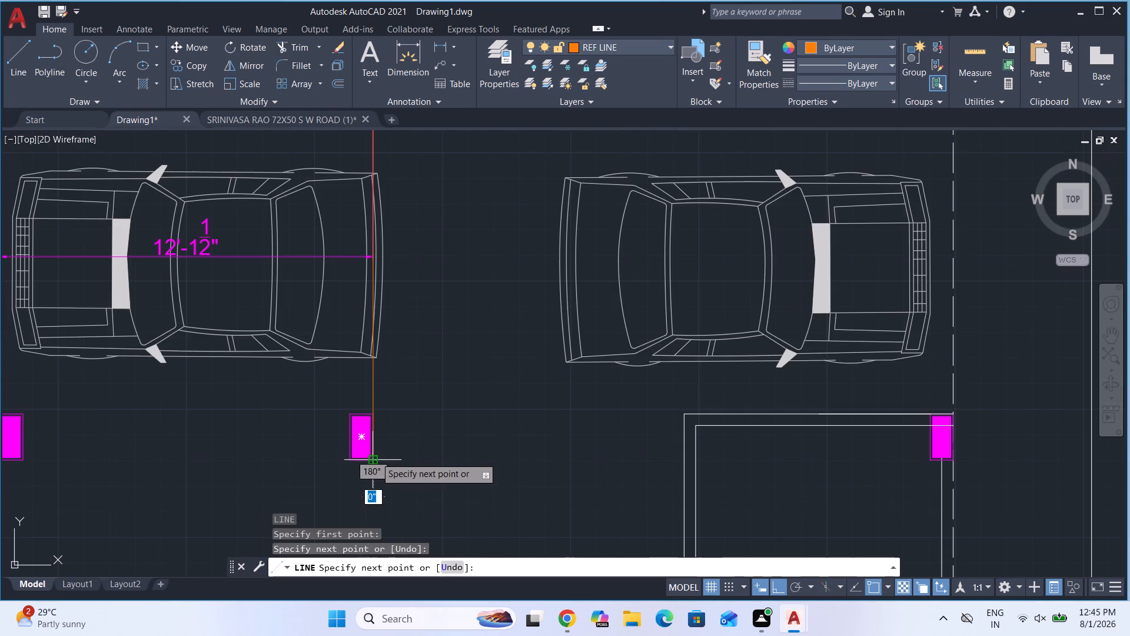
{"action": "scroll", "coordinate": [392, 451], "scroll_direction": "down", "scroll_amount": 3}
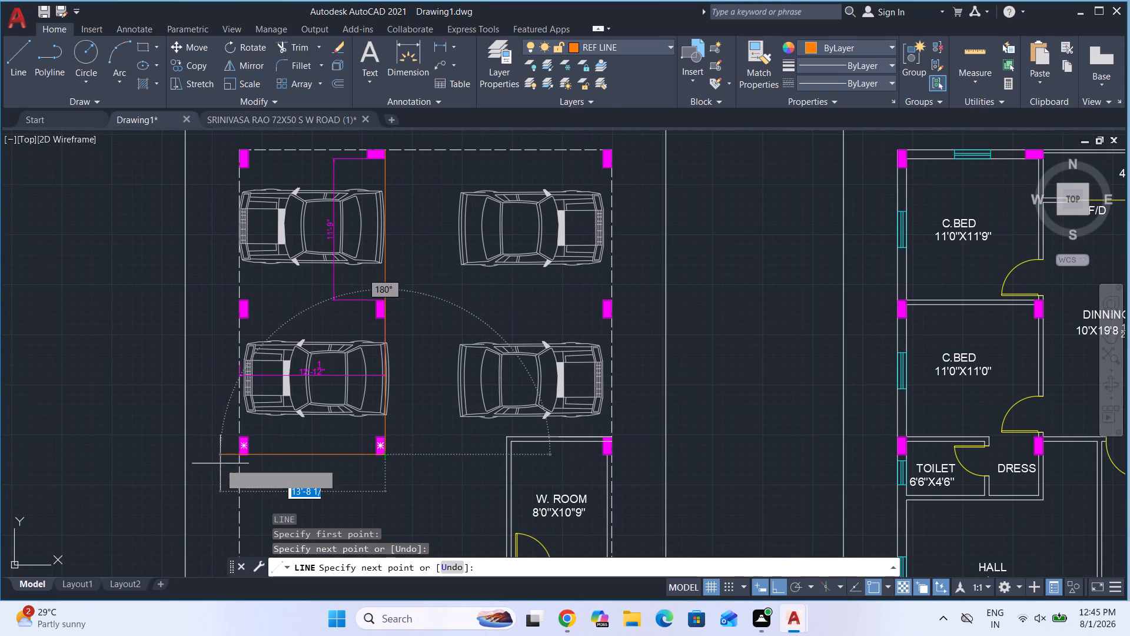
{"action": "scroll", "coordinate": [230, 465], "scroll_direction": "up", "scroll_amount": 3}
{"action": "left_click", "coordinate": [265, 429]}
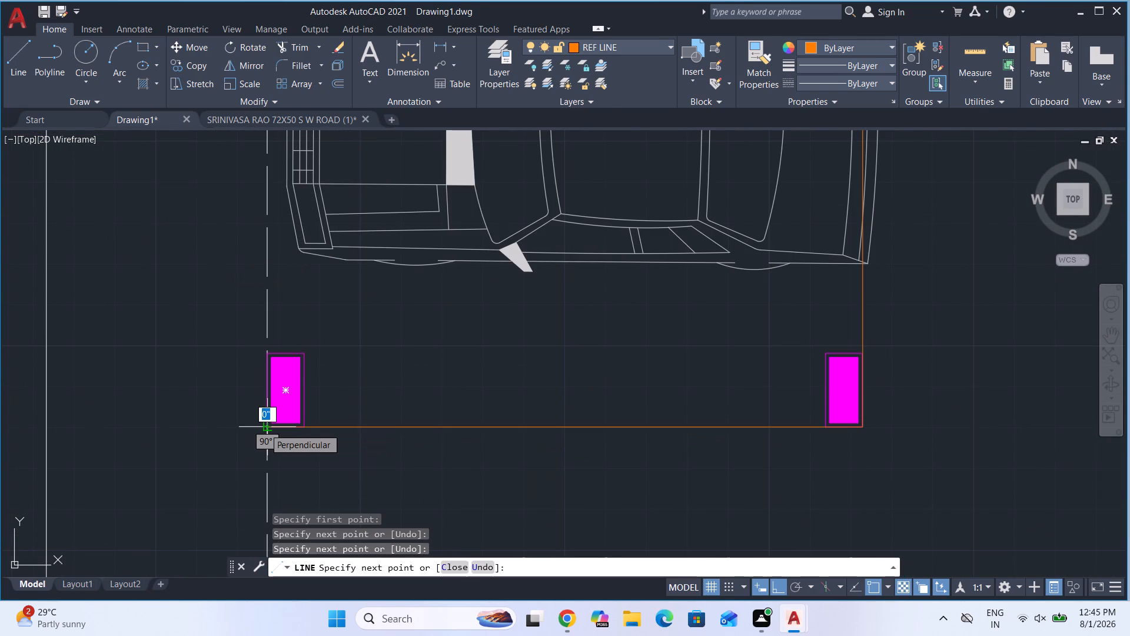
{"action": "scroll", "coordinate": [264, 428], "scroll_direction": "down", "scroll_amount": 2}
{"action": "key", "text": "space"}
Move the lower-left parked car horizontally left until its front meets the parking plan's left dashed boundary.
{"action": "scroll", "coordinate": [282, 452], "scroll_direction": "down", "scroll_amount": 2}
{"action": "scroll", "coordinate": [341, 307], "scroll_direction": "up", "scroll_amount": 1}
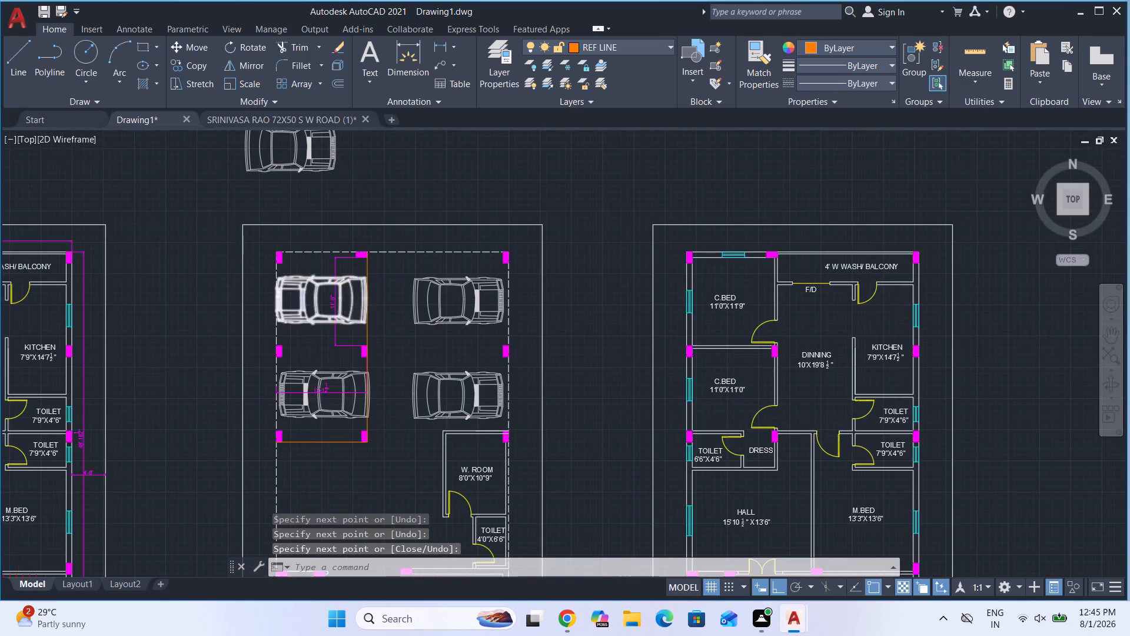
{"action": "scroll", "coordinate": [341, 307], "scroll_direction": "up", "scroll_amount": 1}
{"action": "scroll", "coordinate": [304, 353], "scroll_direction": "down", "scroll_amount": 1}
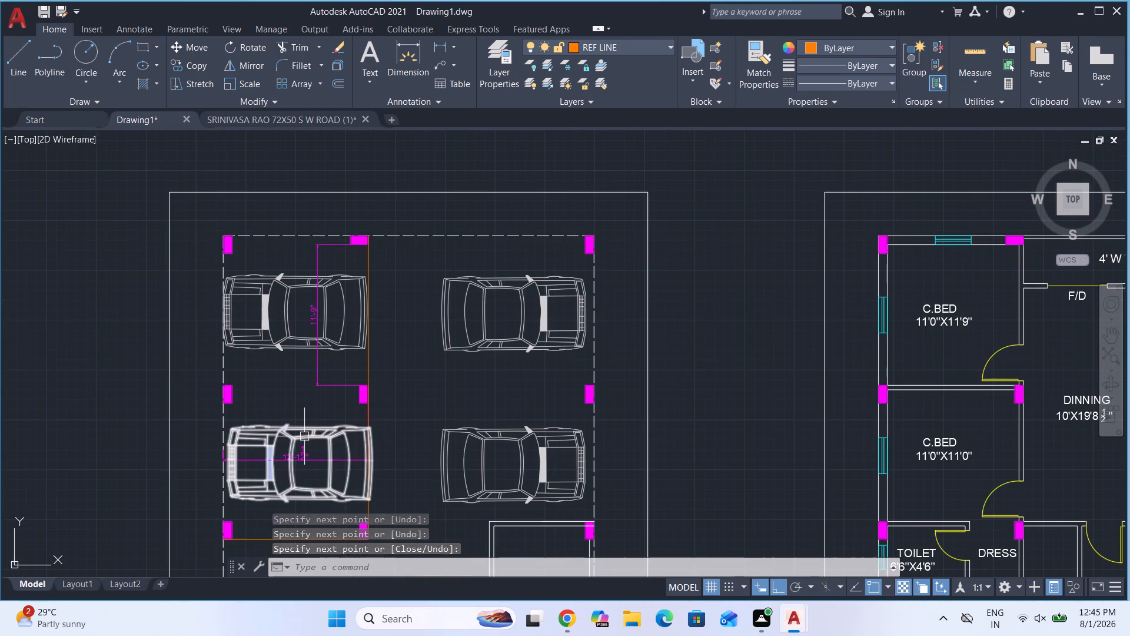
{"action": "left_click", "coordinate": [304, 436]}
{"action": "key", "text": "m"}
{"action": "key", "text": "Return"}
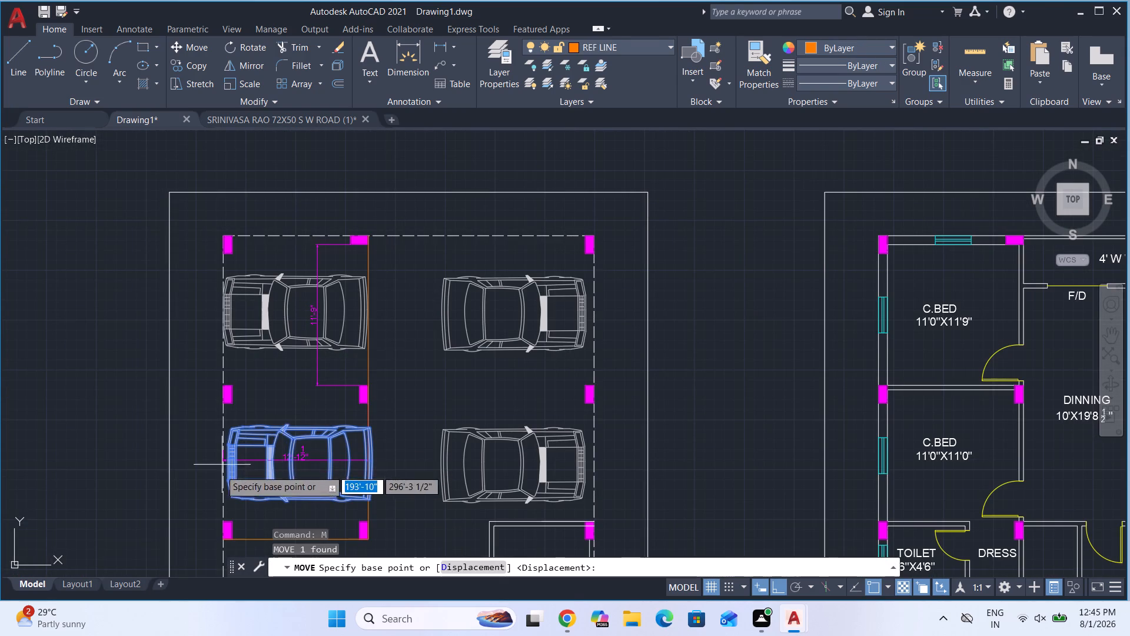
{"action": "scroll", "coordinate": [218, 474], "scroll_direction": "up", "scroll_amount": 5}
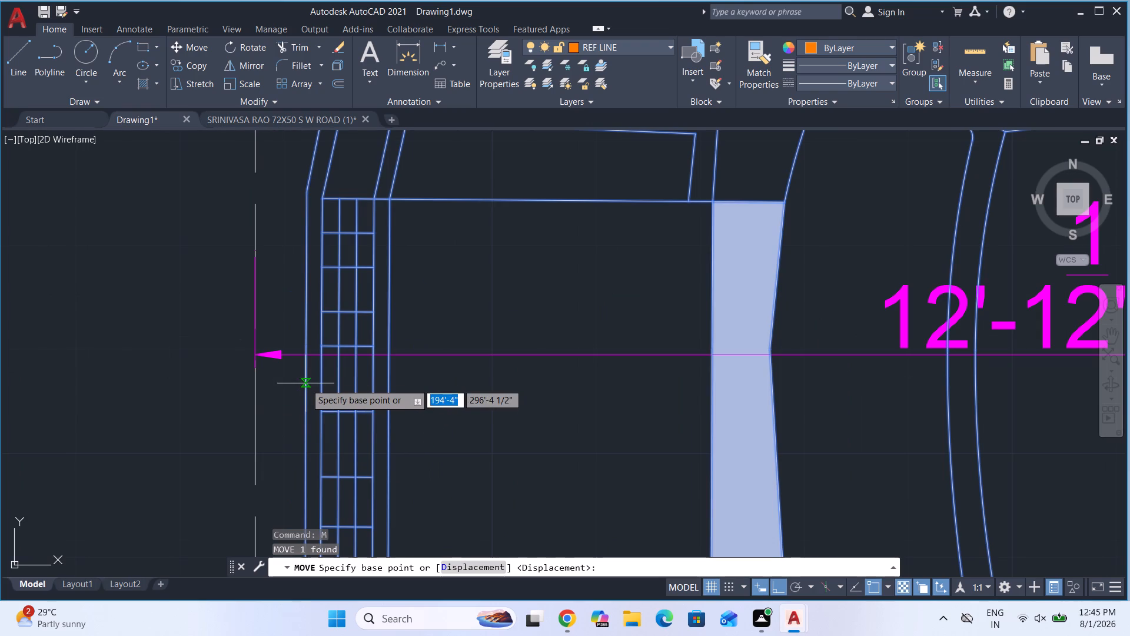
{"action": "left_click", "coordinate": [306, 384]}
{"action": "left_click", "coordinate": [254, 384]}
{"action": "scroll", "coordinate": [254, 385], "scroll_direction": "down", "scroll_amount": 1}
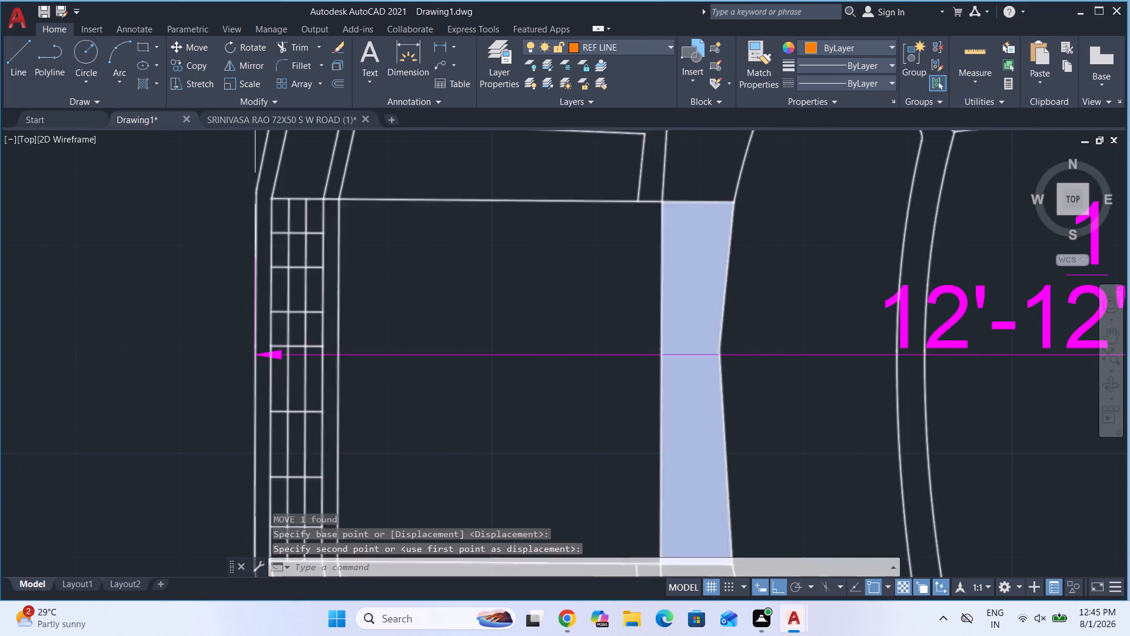
{"action": "scroll", "coordinate": [254, 385], "scroll_direction": "down", "scroll_amount": 2}
{"action": "key", "text": "Escape"}
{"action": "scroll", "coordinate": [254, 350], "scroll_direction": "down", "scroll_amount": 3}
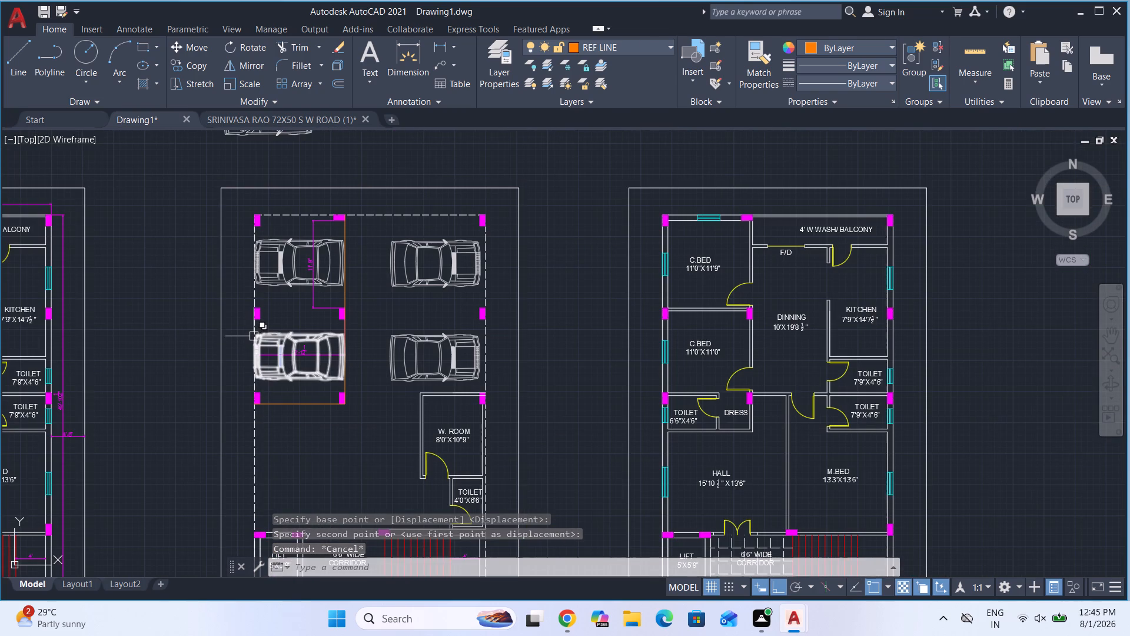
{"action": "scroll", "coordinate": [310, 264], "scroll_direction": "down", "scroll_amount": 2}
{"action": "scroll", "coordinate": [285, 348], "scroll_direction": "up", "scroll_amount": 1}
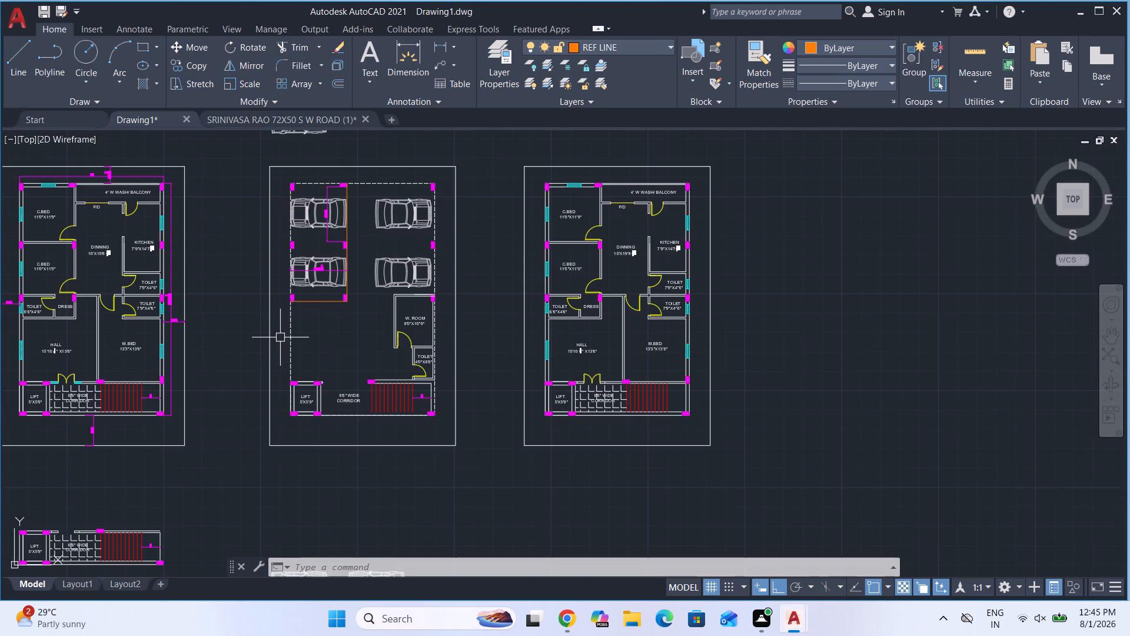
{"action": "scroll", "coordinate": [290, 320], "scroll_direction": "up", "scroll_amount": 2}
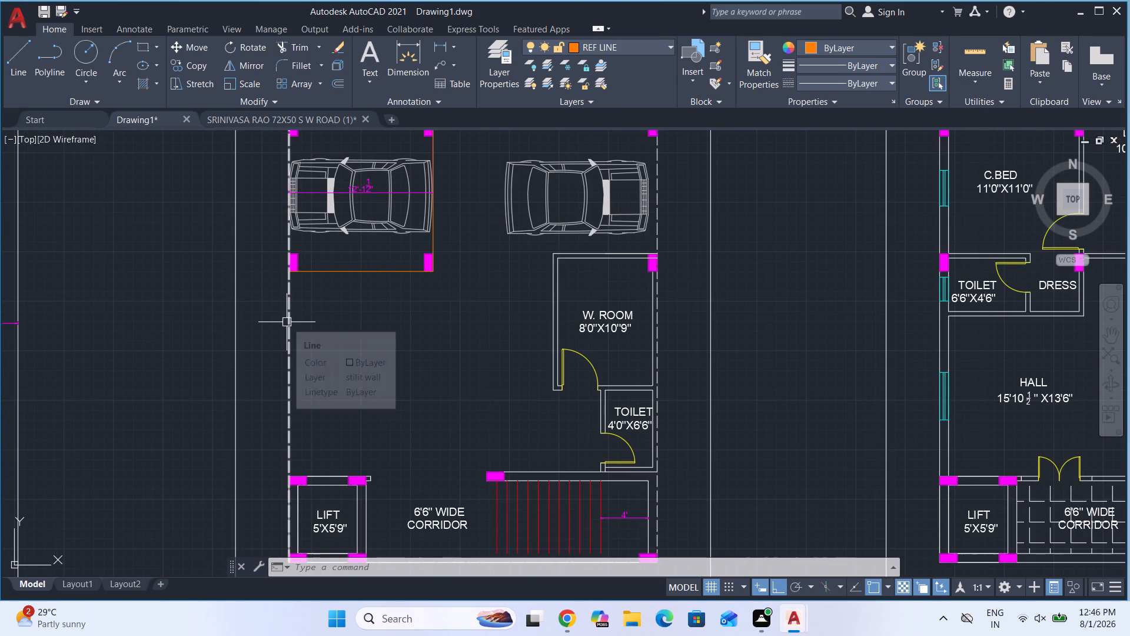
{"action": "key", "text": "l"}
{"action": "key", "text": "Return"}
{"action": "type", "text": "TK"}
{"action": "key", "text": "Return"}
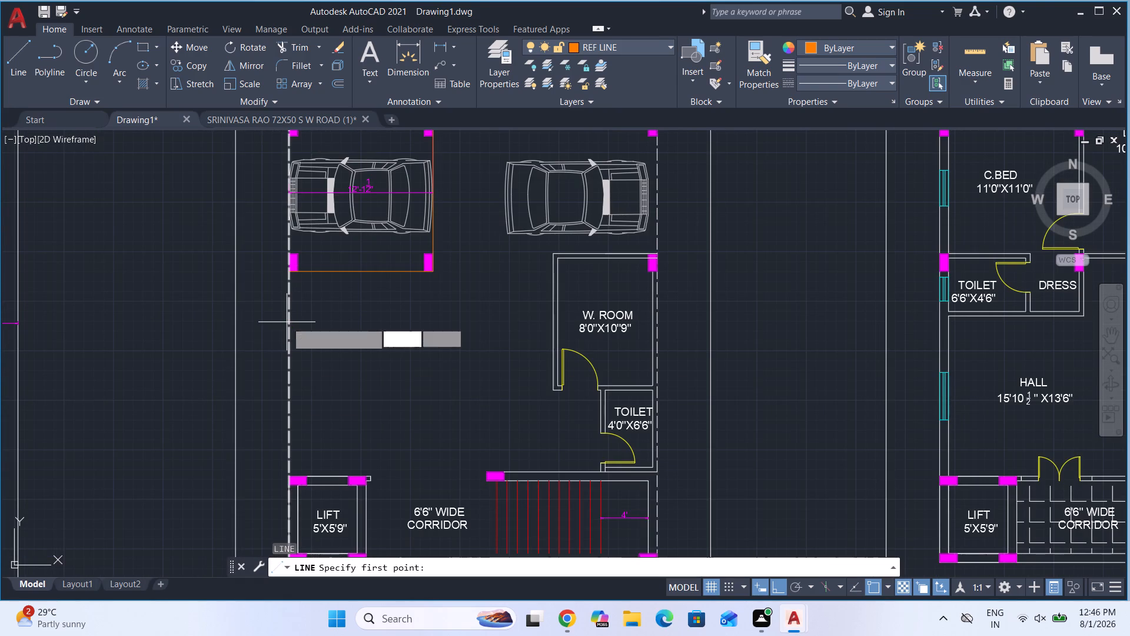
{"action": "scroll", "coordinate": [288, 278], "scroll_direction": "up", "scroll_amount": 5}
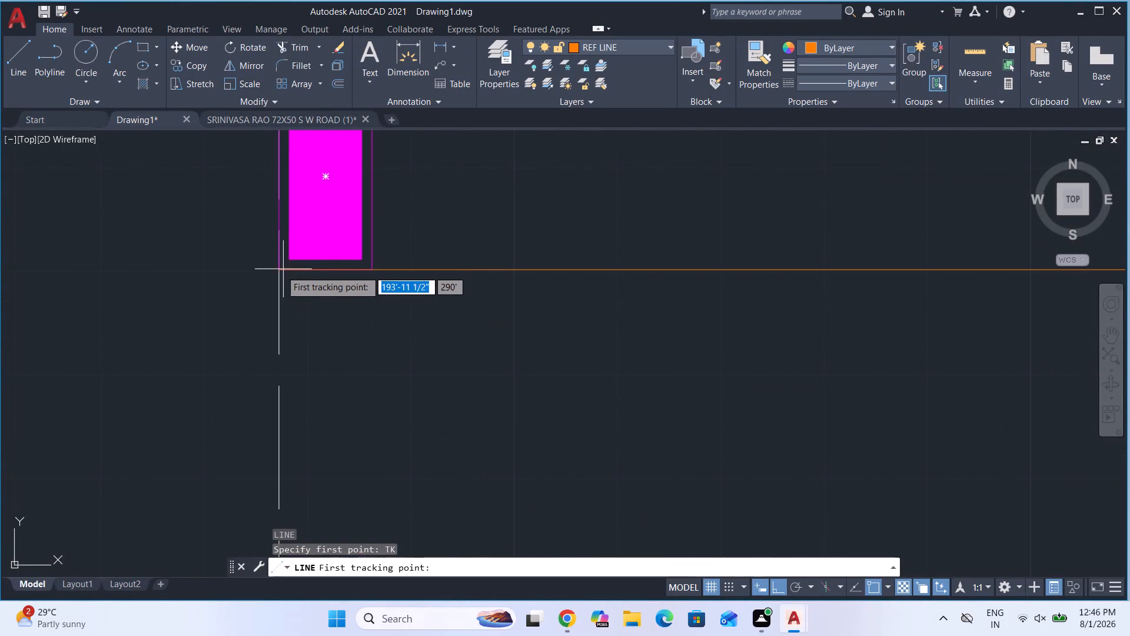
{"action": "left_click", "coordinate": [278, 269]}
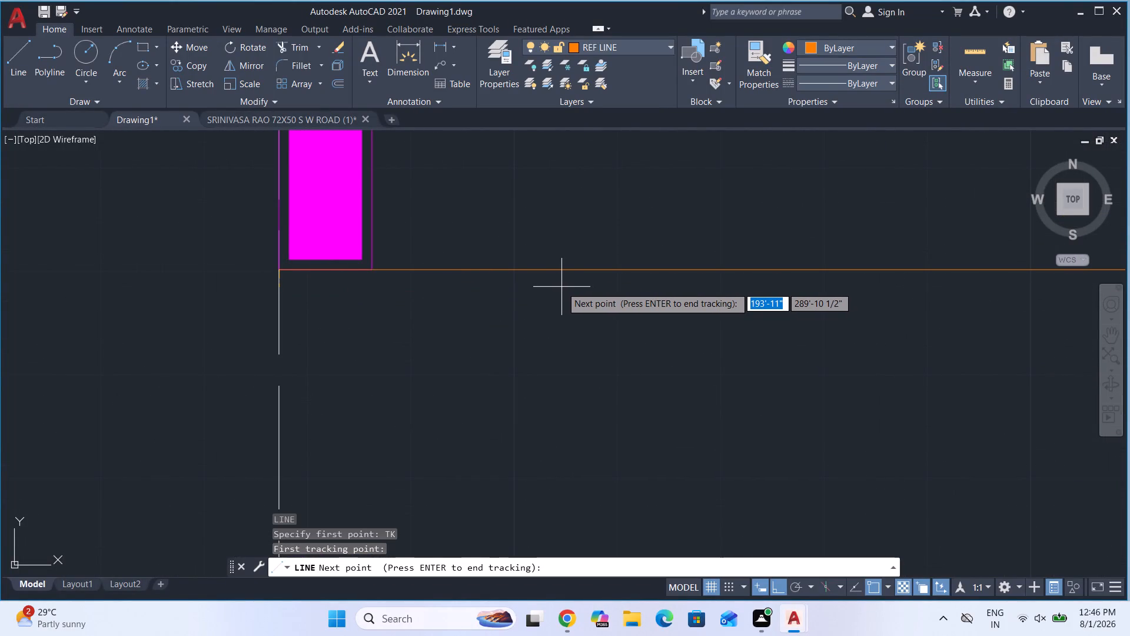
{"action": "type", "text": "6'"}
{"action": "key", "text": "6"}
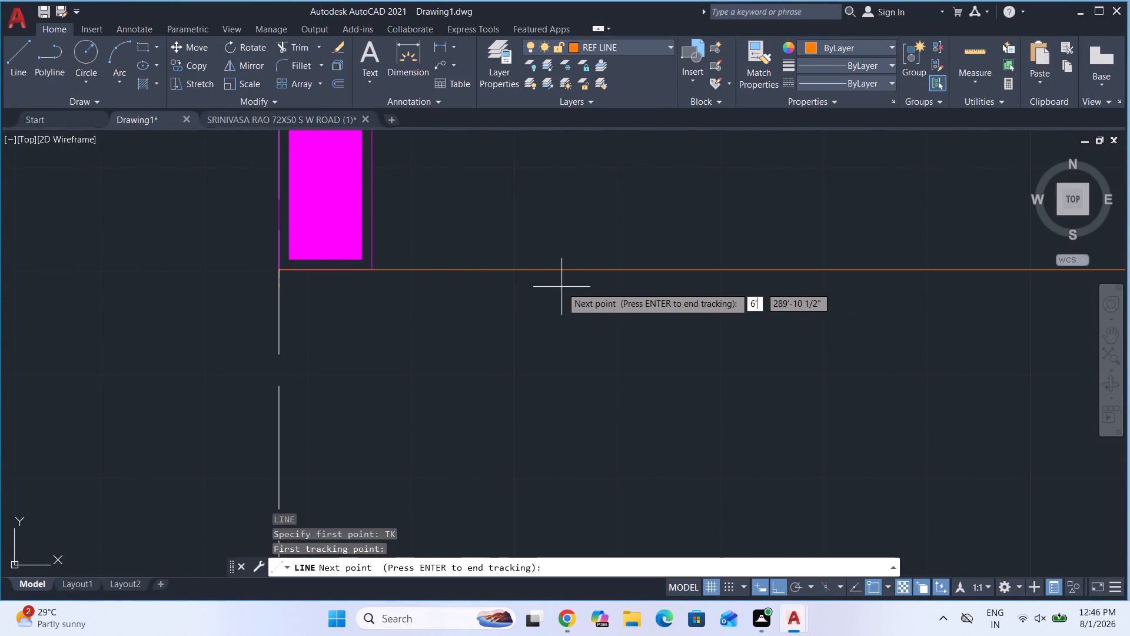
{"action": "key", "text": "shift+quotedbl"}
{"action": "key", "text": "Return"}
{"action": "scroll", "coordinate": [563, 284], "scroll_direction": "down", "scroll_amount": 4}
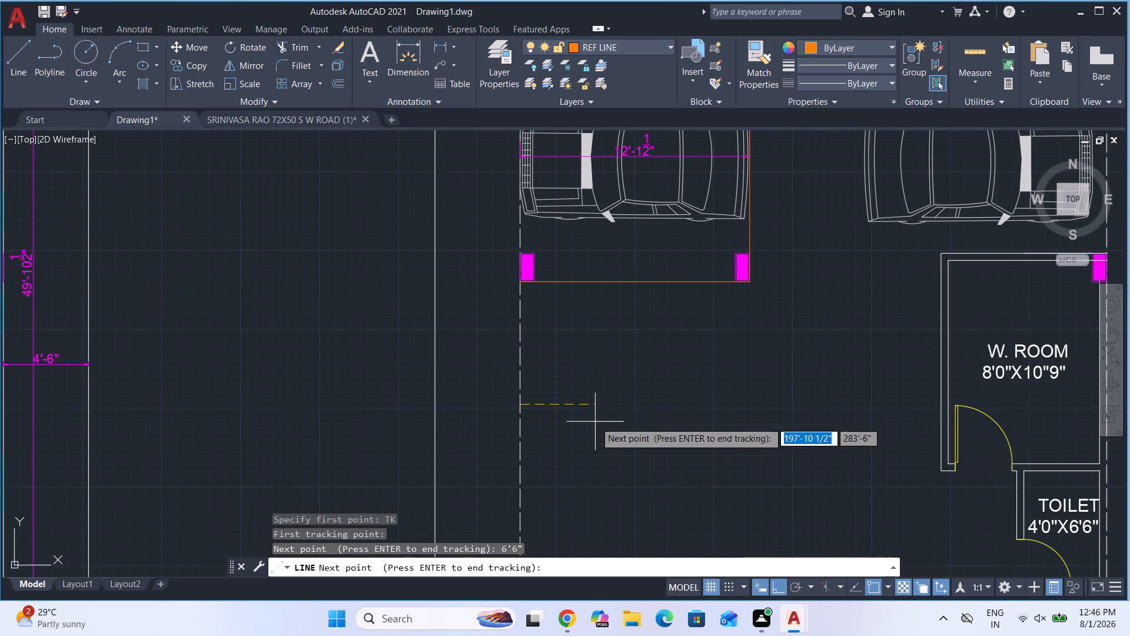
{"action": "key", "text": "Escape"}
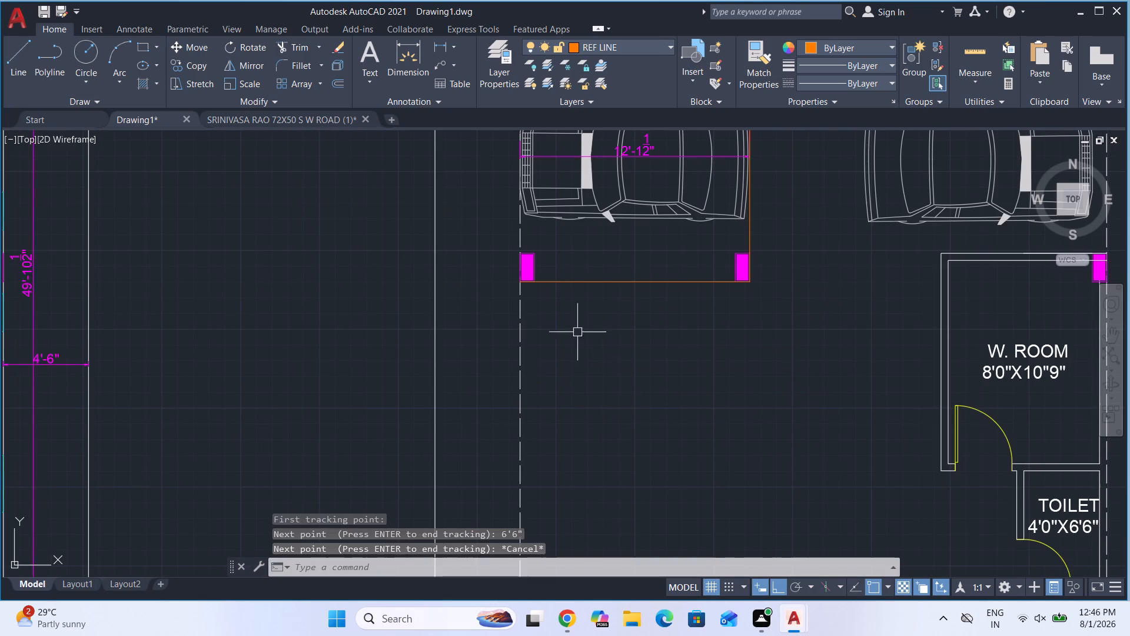
Draw a REF LINE from the lower-left parking column's bottom-left corner 6'6" right, and down to the lift's right column's bottom-right corner.
{"action": "key", "text": "l"}
{"action": "key", "text": "Return"}
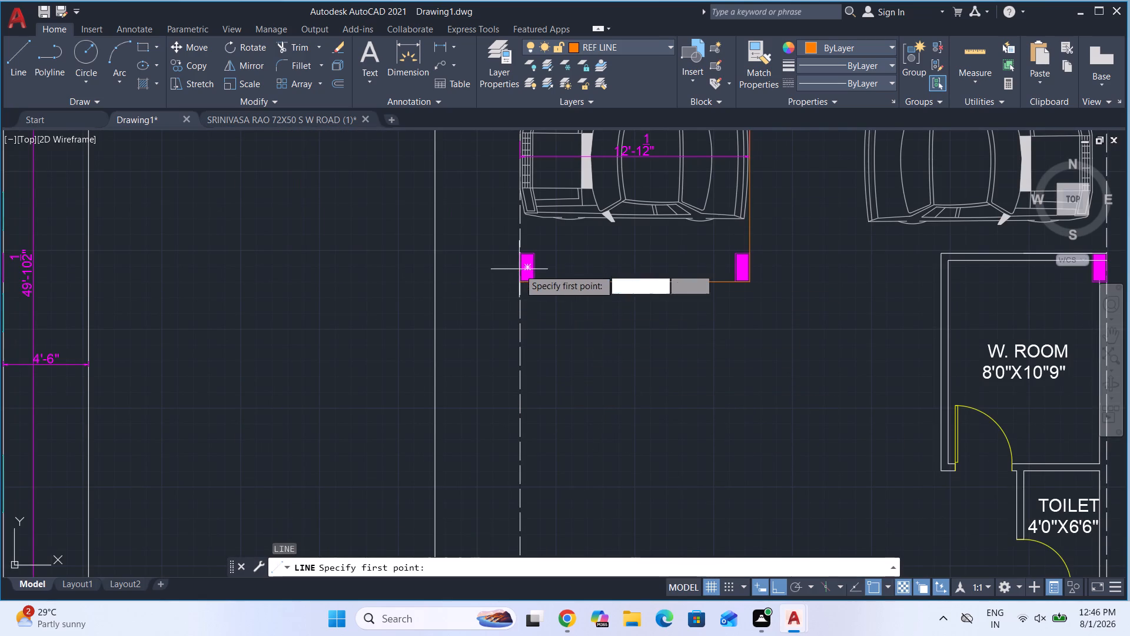
{"action": "scroll", "coordinate": [519, 269], "scroll_direction": "up", "scroll_amount": 3}
{"action": "left_click", "coordinate": [526, 317]}
{"action": "scroll", "coordinate": [461, 335], "scroll_direction": "down", "scroll_amount": 1}
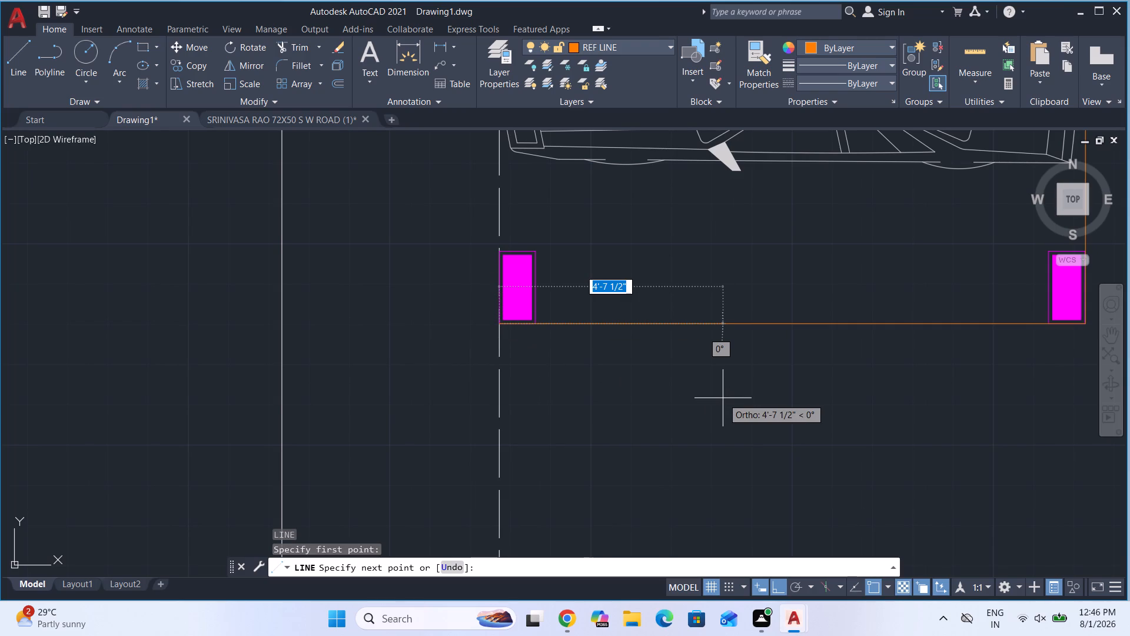
{"action": "type", "text": "6'"}
{"action": "key", "text": "6"}
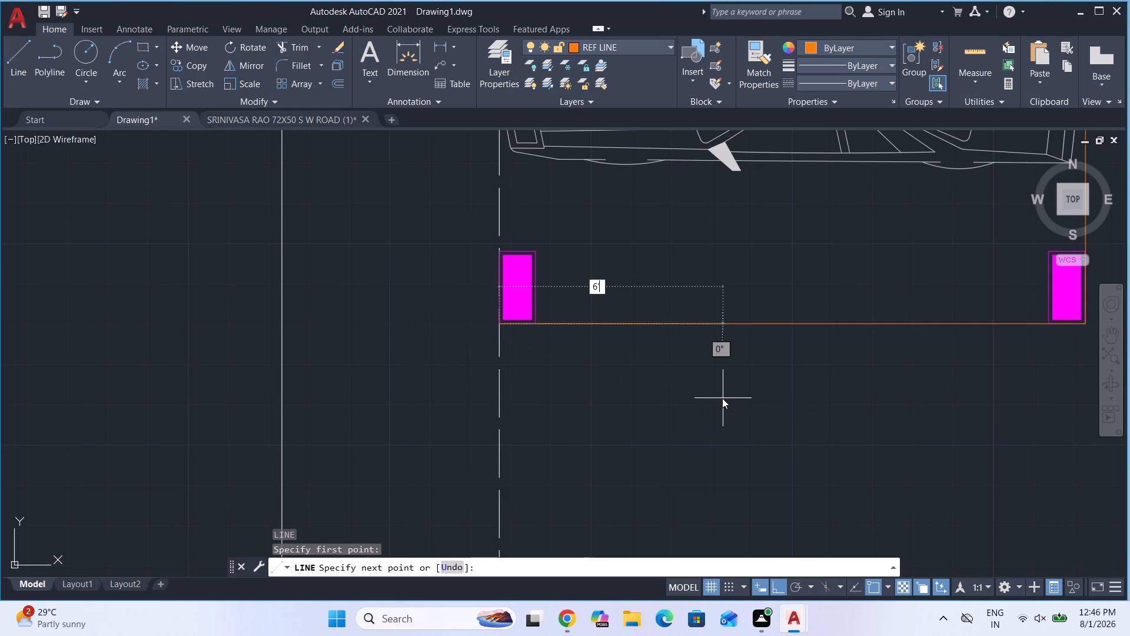
{"action": "key", "text": "shift+quotedbl"}
{"action": "key", "text": "Return"}
{"action": "scroll", "coordinate": [704, 283], "scroll_direction": "down", "scroll_amount": 3}
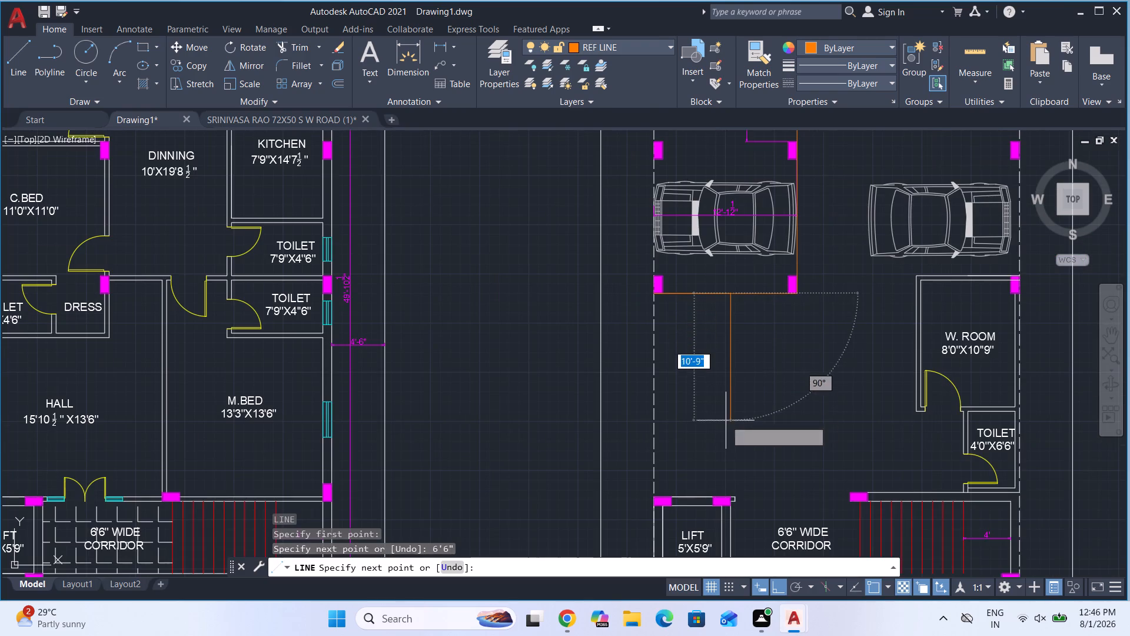
{"action": "scroll", "coordinate": [727, 523], "scroll_direction": "up", "scroll_amount": 3}
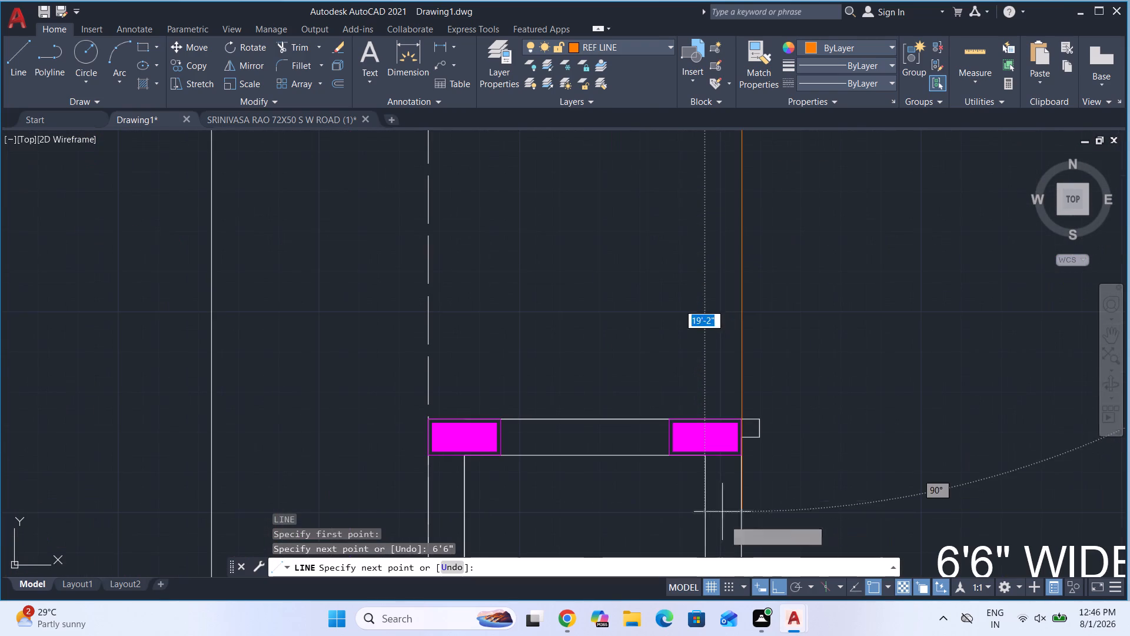
{"action": "left_click", "coordinate": [739, 456]}
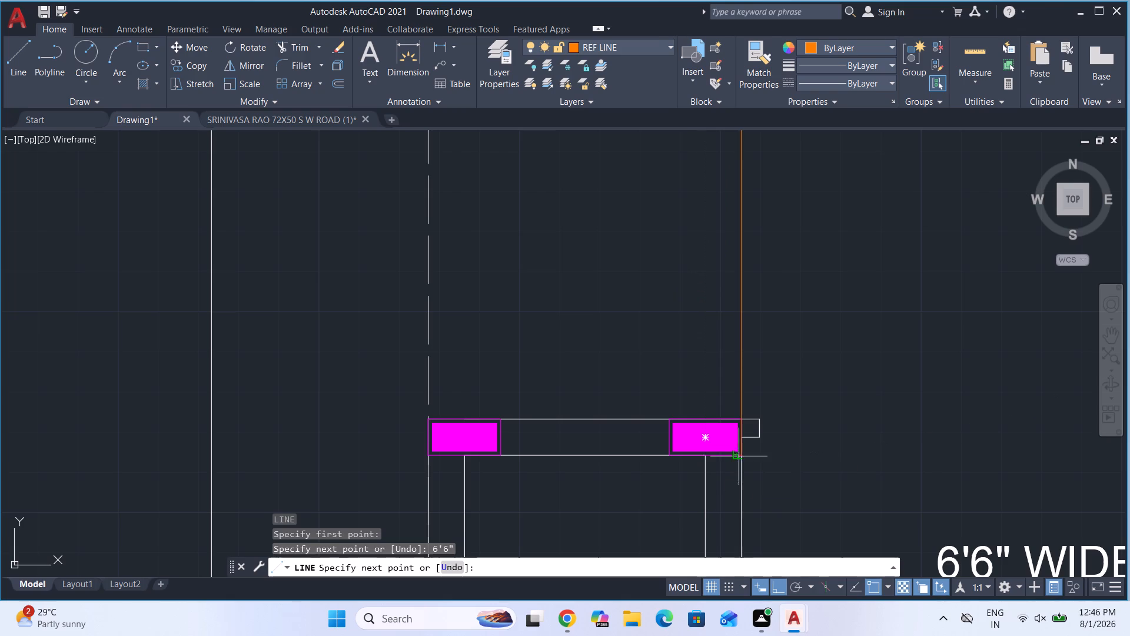
{"action": "key", "text": "Escape"}
{"action": "scroll", "coordinate": [661, 461], "scroll_direction": "down", "scroll_amount": 4}
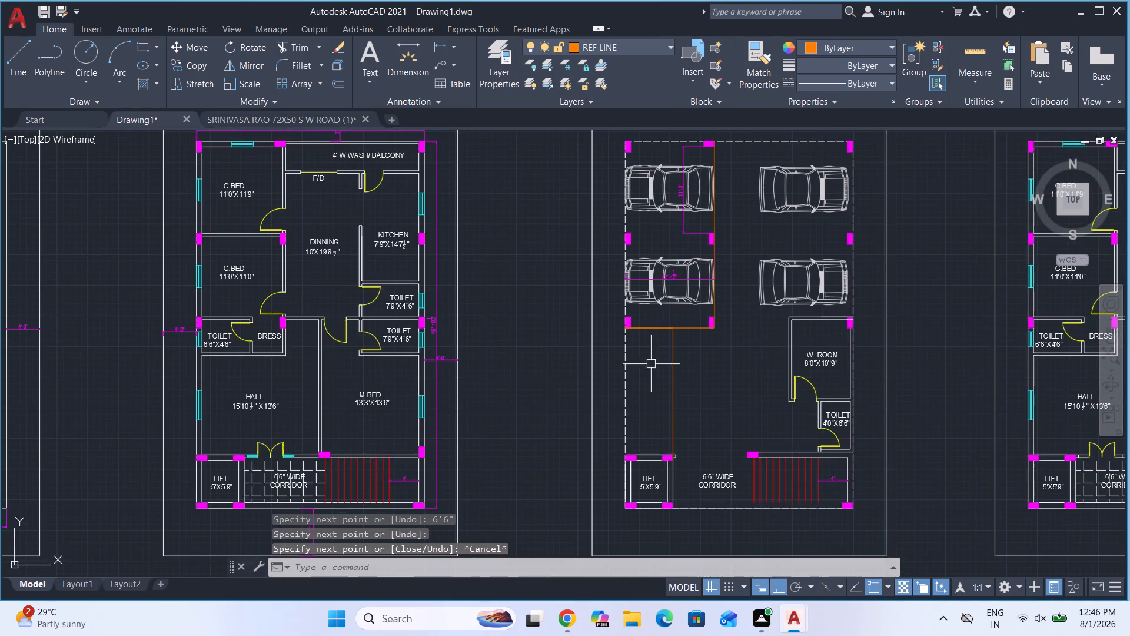
Delete the 6'6" horizontal reference segment overlapping the bottom line of the left parking bay outline.
{"action": "scroll", "coordinate": [657, 333], "scroll_direction": "up", "scroll_amount": 3}
{"action": "left_click", "coordinate": [649, 311]}
{"action": "key", "text": "Delete"}
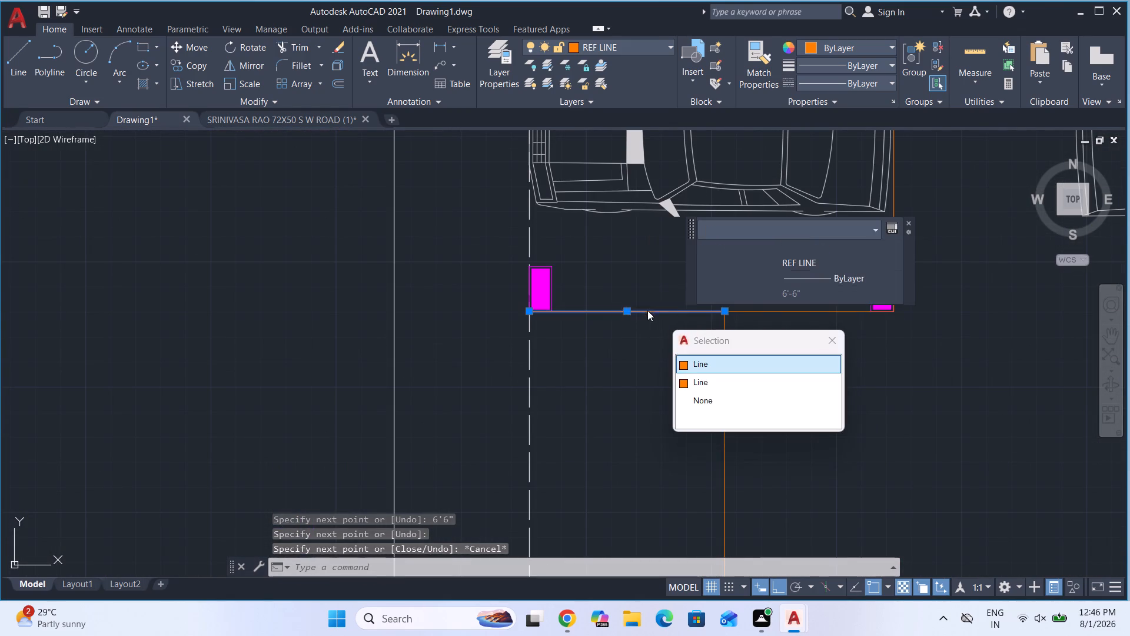
{"action": "scroll", "coordinate": [624, 339], "scroll_direction": "down", "scroll_amount": 2}
{"action": "key", "text": "Escape"}
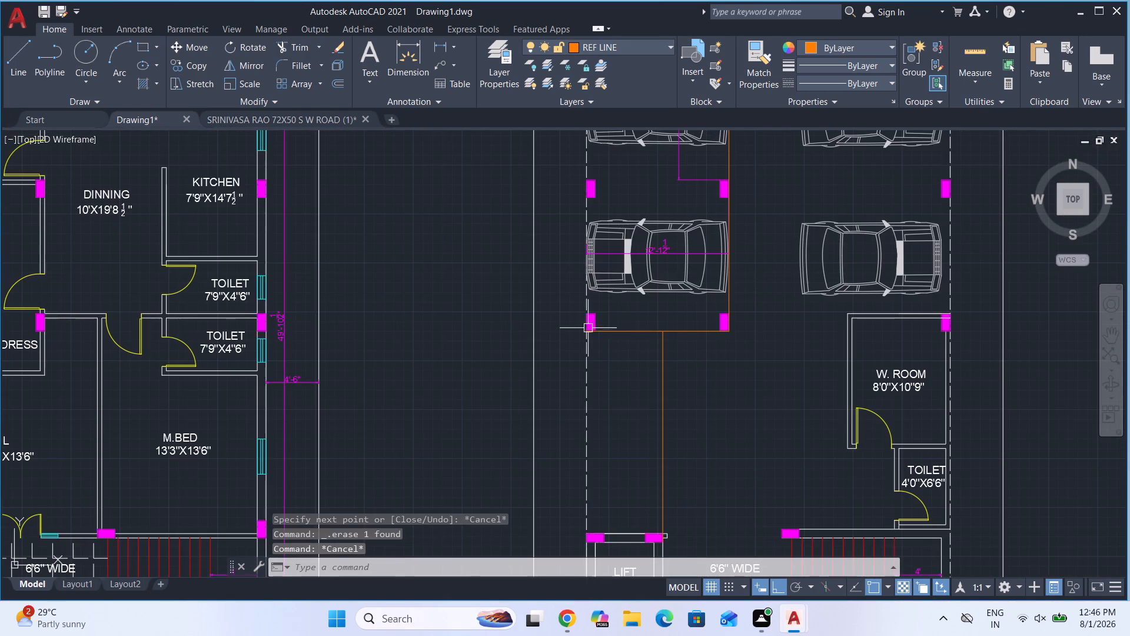
{"action": "scroll", "coordinate": [588, 328], "scroll_direction": "down", "scroll_amount": 1}
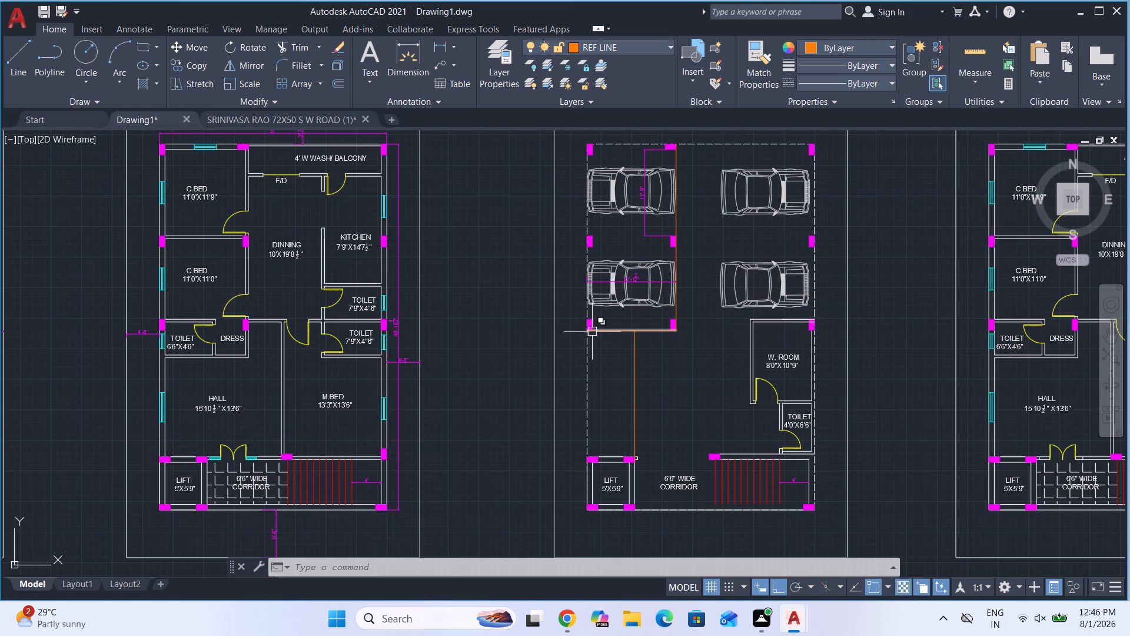
{"action": "key", "text": "Escape"}
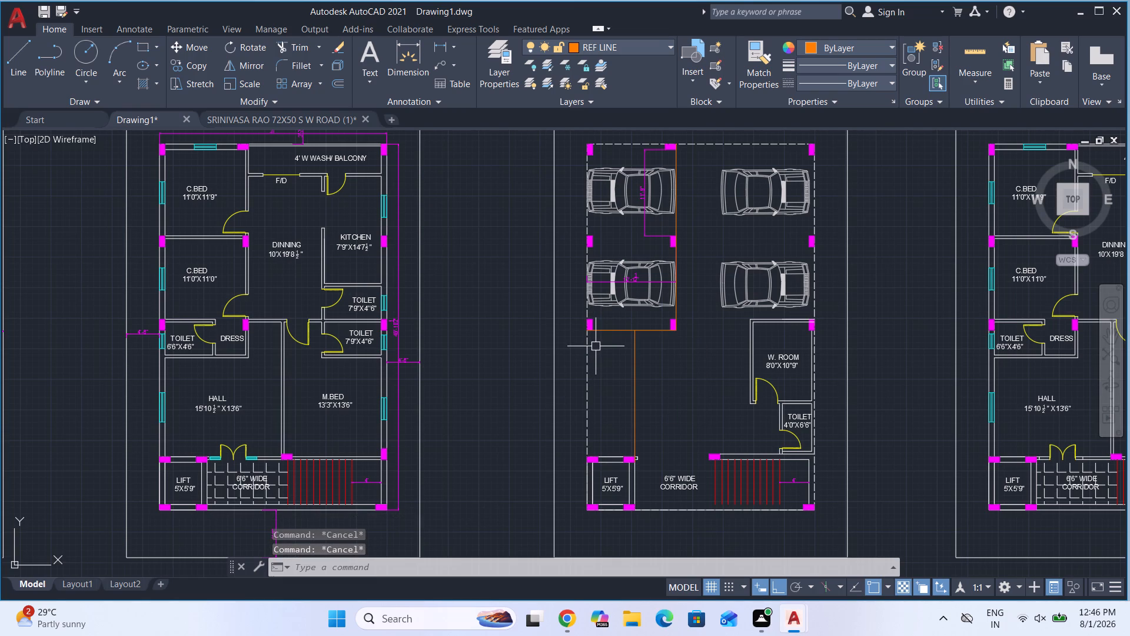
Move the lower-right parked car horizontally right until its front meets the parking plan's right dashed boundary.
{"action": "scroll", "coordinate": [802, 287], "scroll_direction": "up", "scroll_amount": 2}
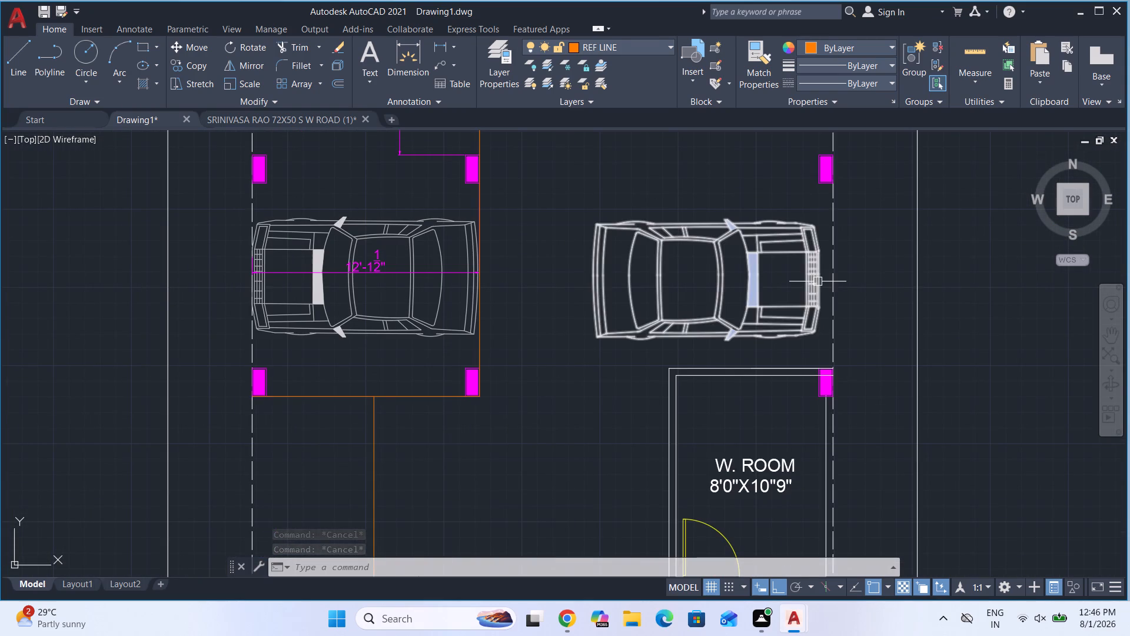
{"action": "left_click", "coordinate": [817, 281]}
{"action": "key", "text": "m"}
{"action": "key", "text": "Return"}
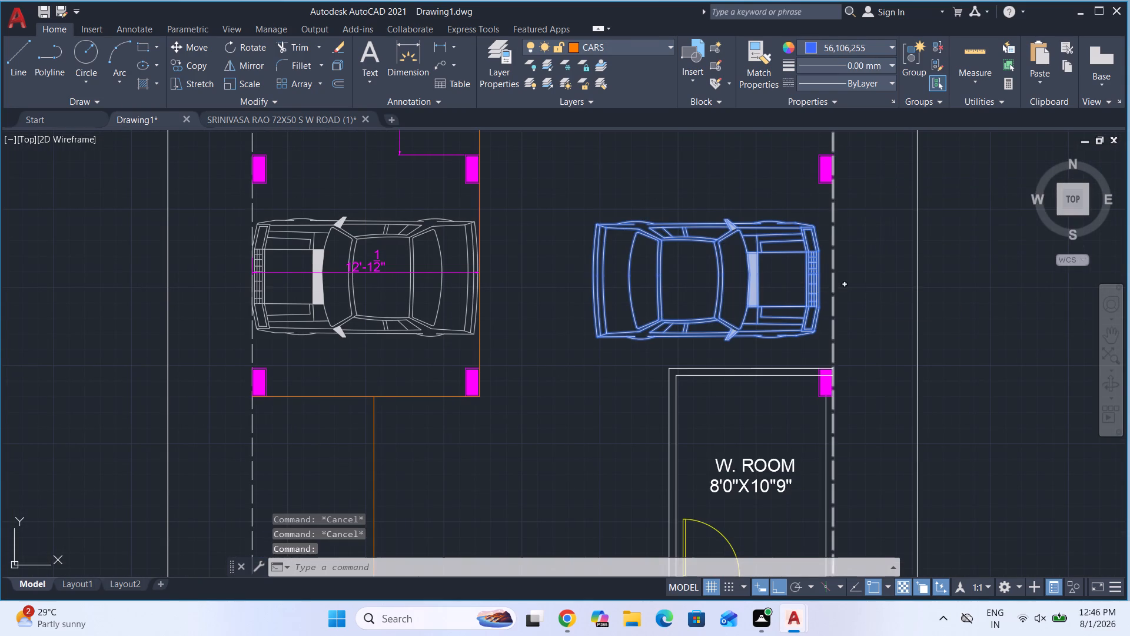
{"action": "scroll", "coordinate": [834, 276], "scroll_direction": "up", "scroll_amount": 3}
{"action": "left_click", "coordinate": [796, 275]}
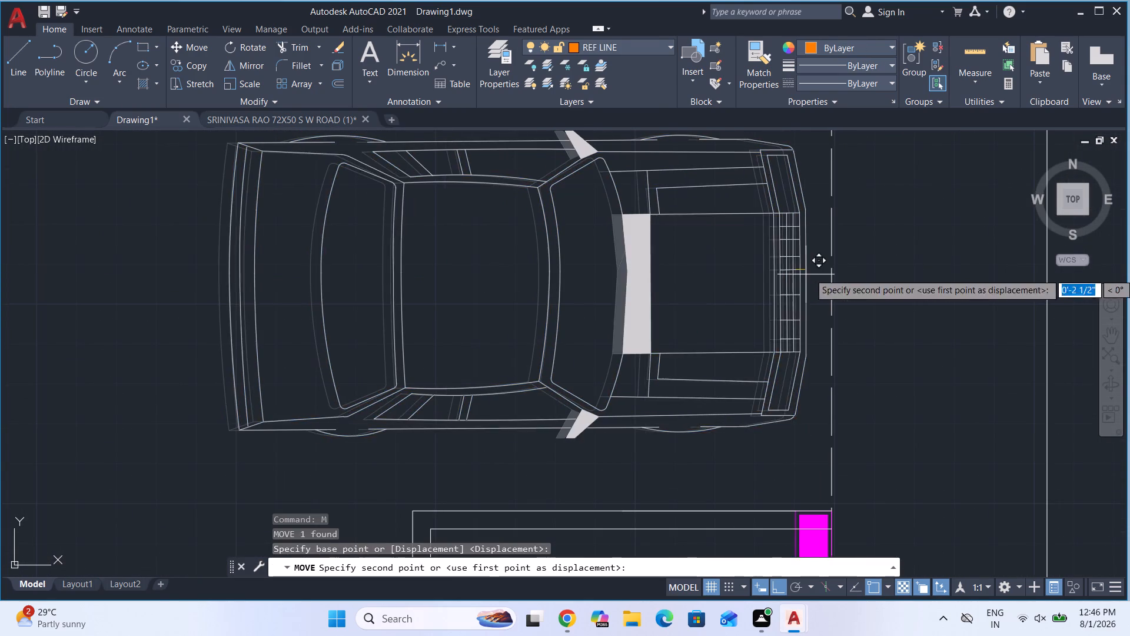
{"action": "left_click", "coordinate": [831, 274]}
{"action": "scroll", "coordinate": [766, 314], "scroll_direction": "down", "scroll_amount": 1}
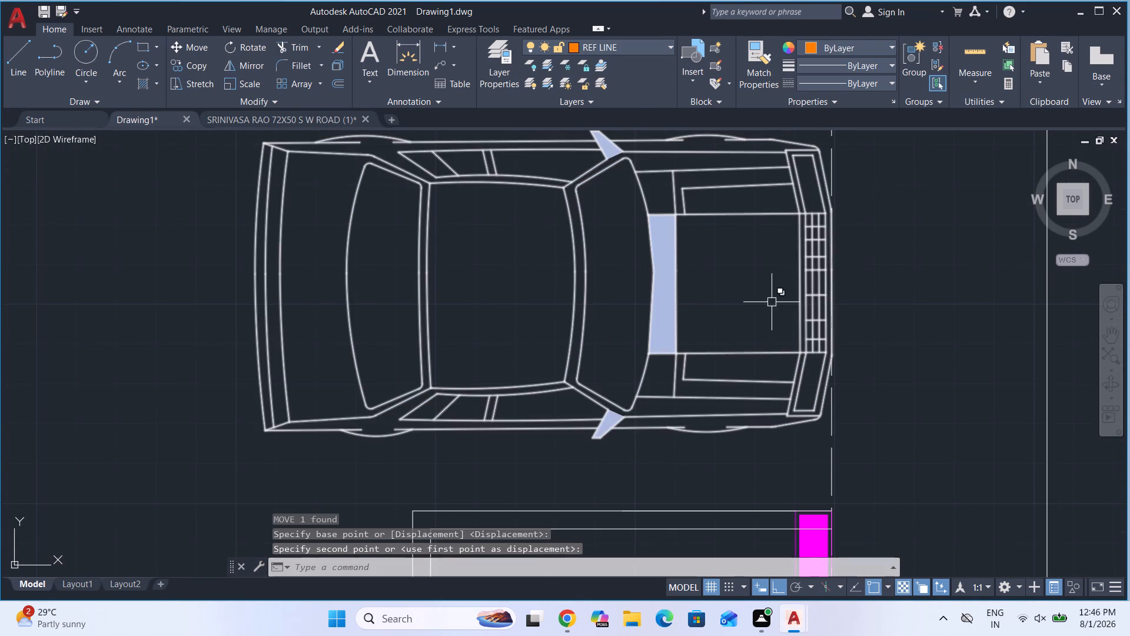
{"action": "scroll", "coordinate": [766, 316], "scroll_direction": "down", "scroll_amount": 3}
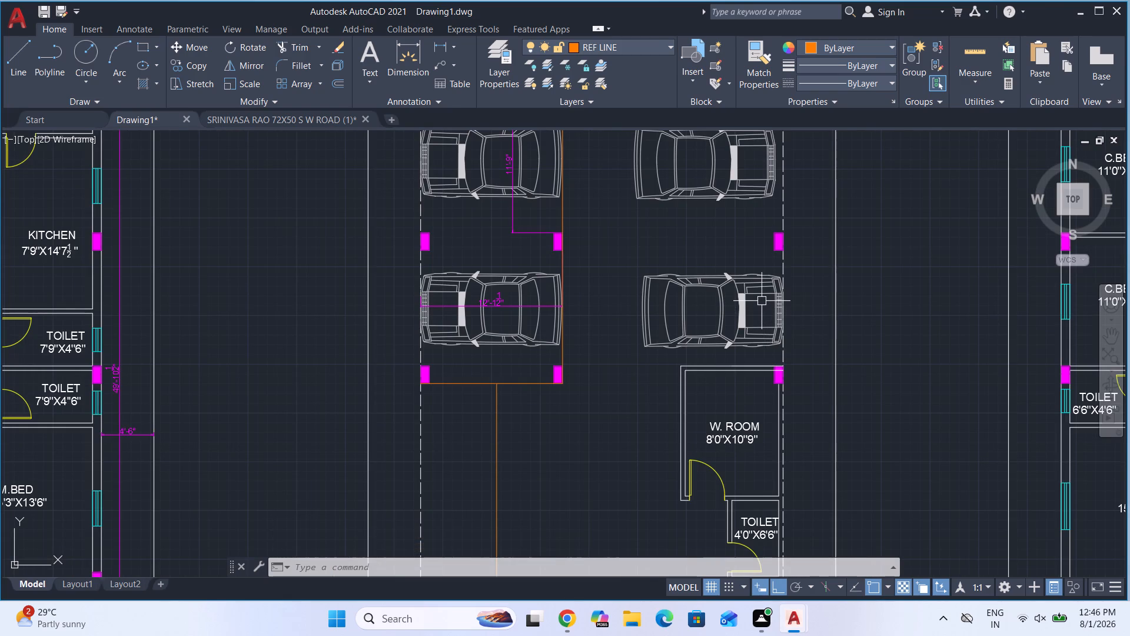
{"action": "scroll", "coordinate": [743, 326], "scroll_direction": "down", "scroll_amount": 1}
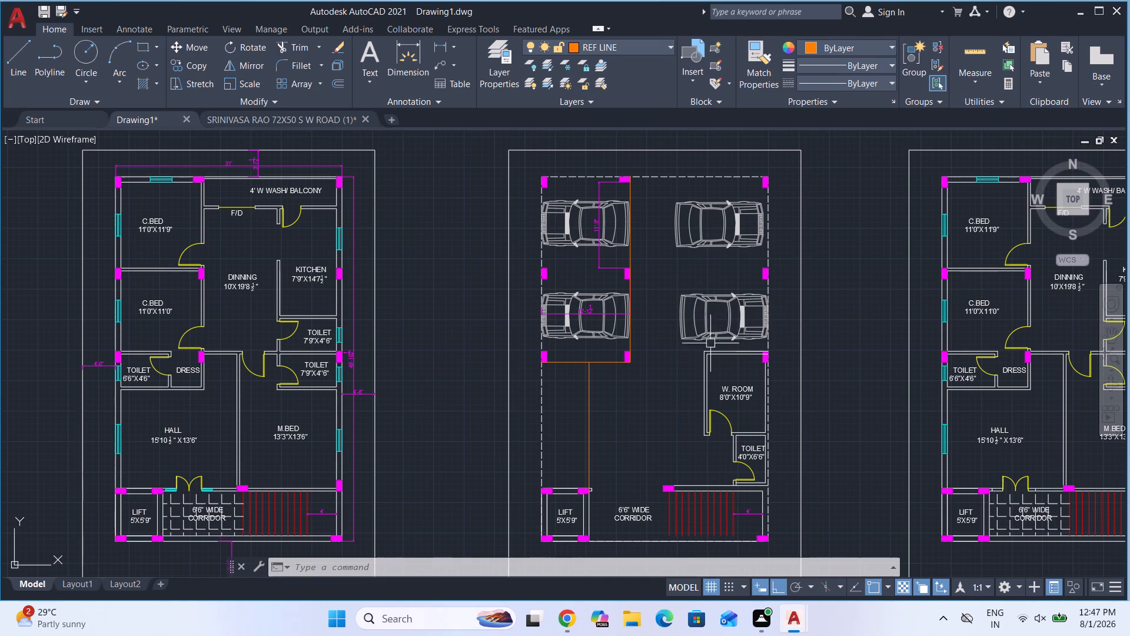
Draw a vertical REF LINE about 23'-10 1/2" long from the W. ROOM's top-left outer corner up to the top dashed boundary.
{"action": "key", "text": "l"}
{"action": "key", "text": "Return"}
{"action": "scroll", "coordinate": [709, 350], "scroll_direction": "up", "scroll_amount": 3}
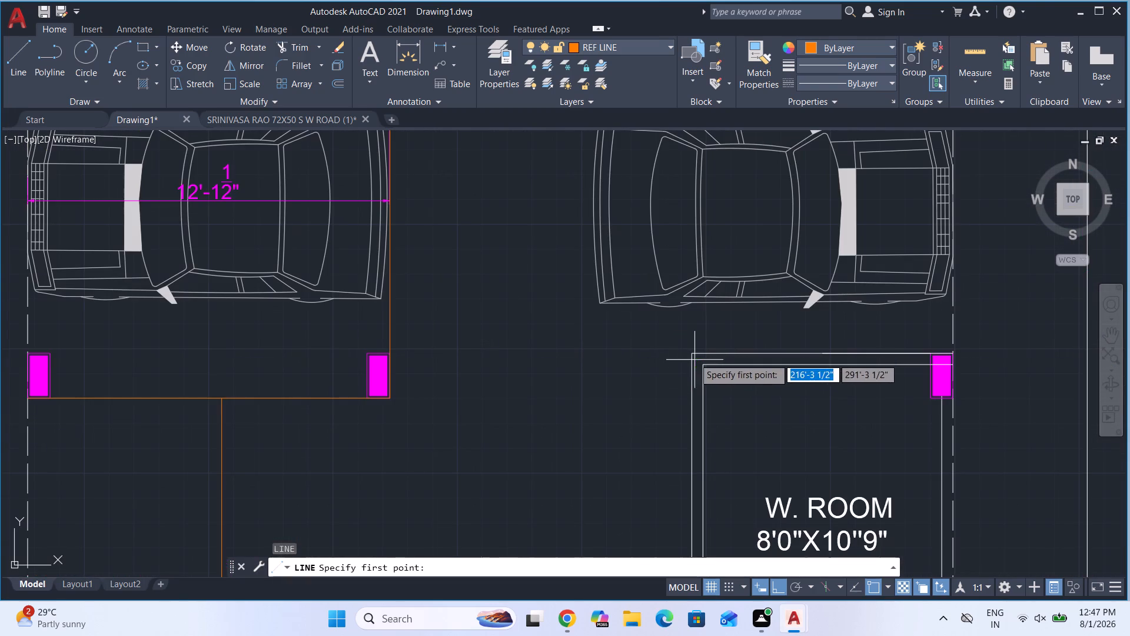
{"action": "left_click", "coordinate": [691, 353]}
{"action": "scroll", "coordinate": [693, 353], "scroll_direction": "down", "scroll_amount": 4}
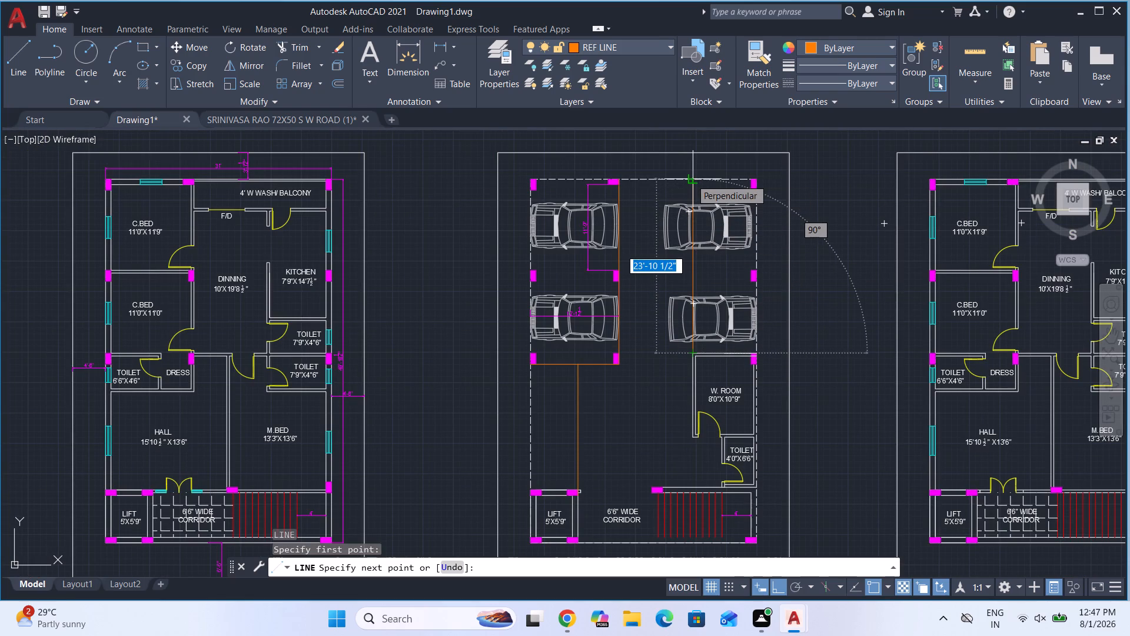
{"action": "left_click", "coordinate": [691, 179]}
{"action": "key", "text": "Escape"}
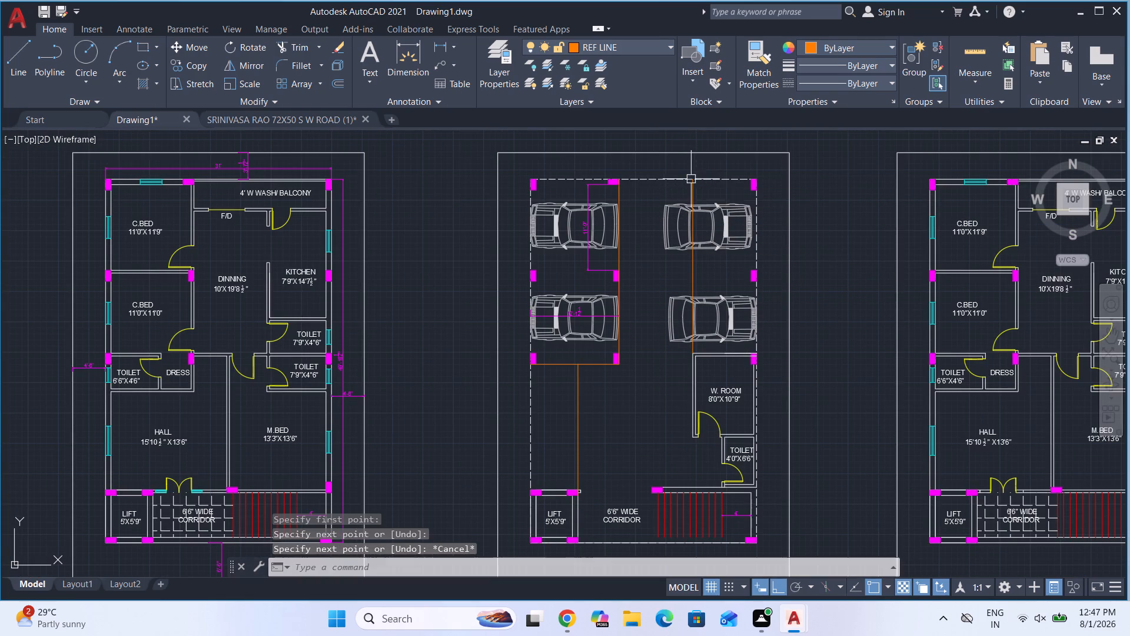
Move the upper-right parked car horizontally right until its rear meets the vertical reference line above the W. ROOM.
{"action": "scroll", "coordinate": [722, 221], "scroll_direction": "up", "scroll_amount": 3}
{"action": "left_click", "coordinate": [689, 184]}
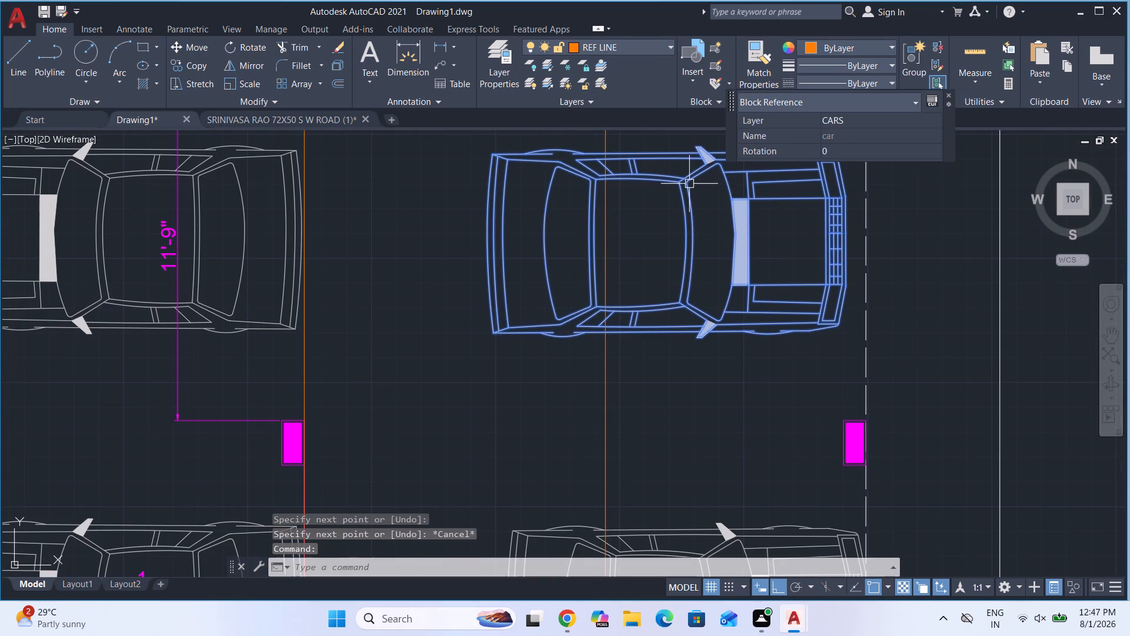
{"action": "key", "text": "m"}
{"action": "key", "text": "Return"}
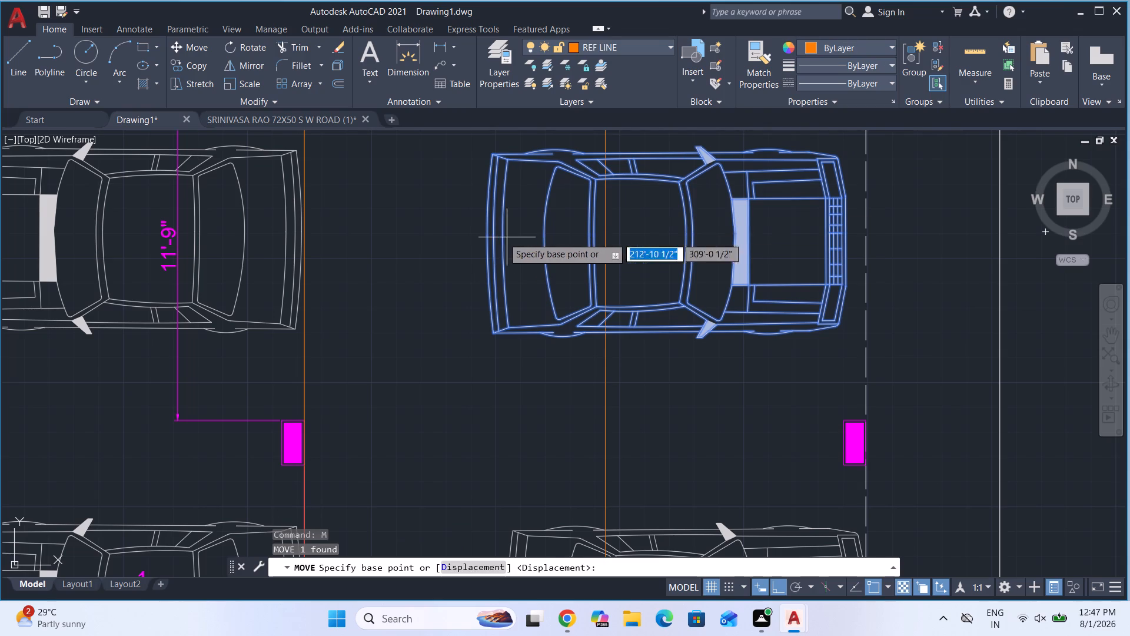
{"action": "left_click", "coordinate": [485, 239]}
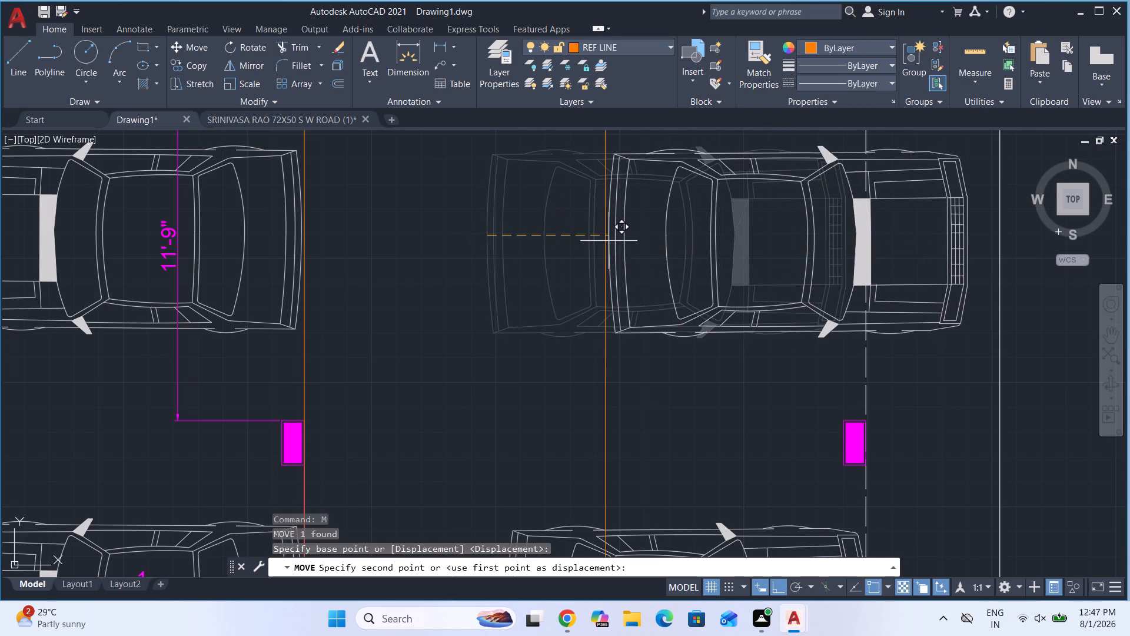
{"action": "left_click", "coordinate": [604, 236]}
{"action": "scroll", "coordinate": [589, 241], "scroll_direction": "down", "scroll_amount": 1}
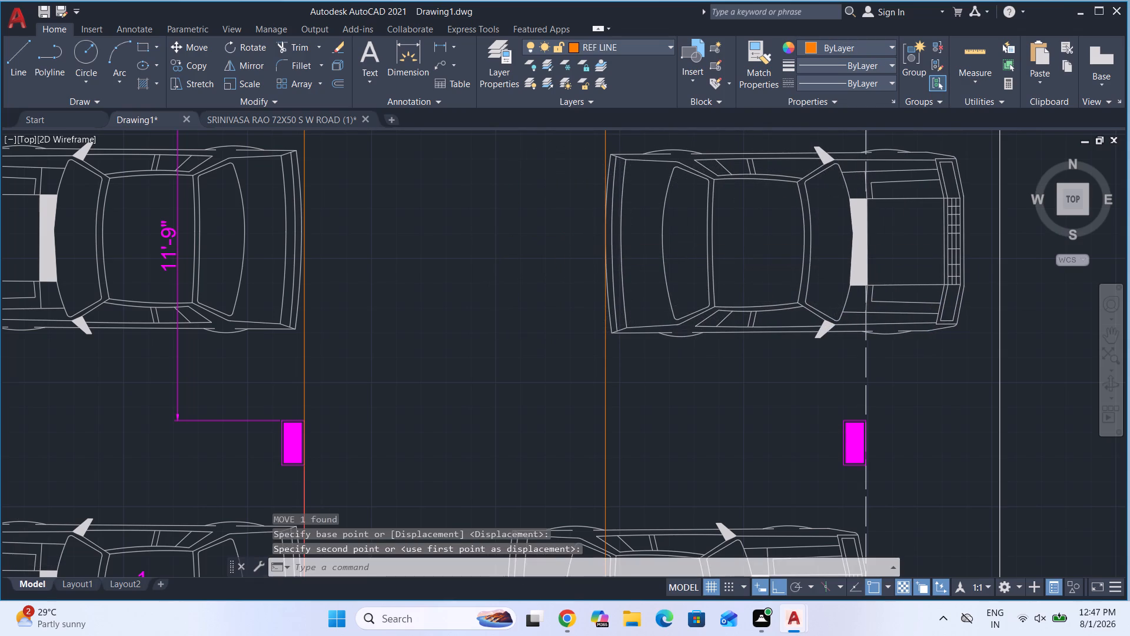
{"action": "scroll", "coordinate": [589, 241], "scroll_direction": "down", "scroll_amount": 1}
{"action": "key", "text": "Escape"}
{"action": "scroll", "coordinate": [589, 241], "scroll_direction": "down", "scroll_amount": 1}
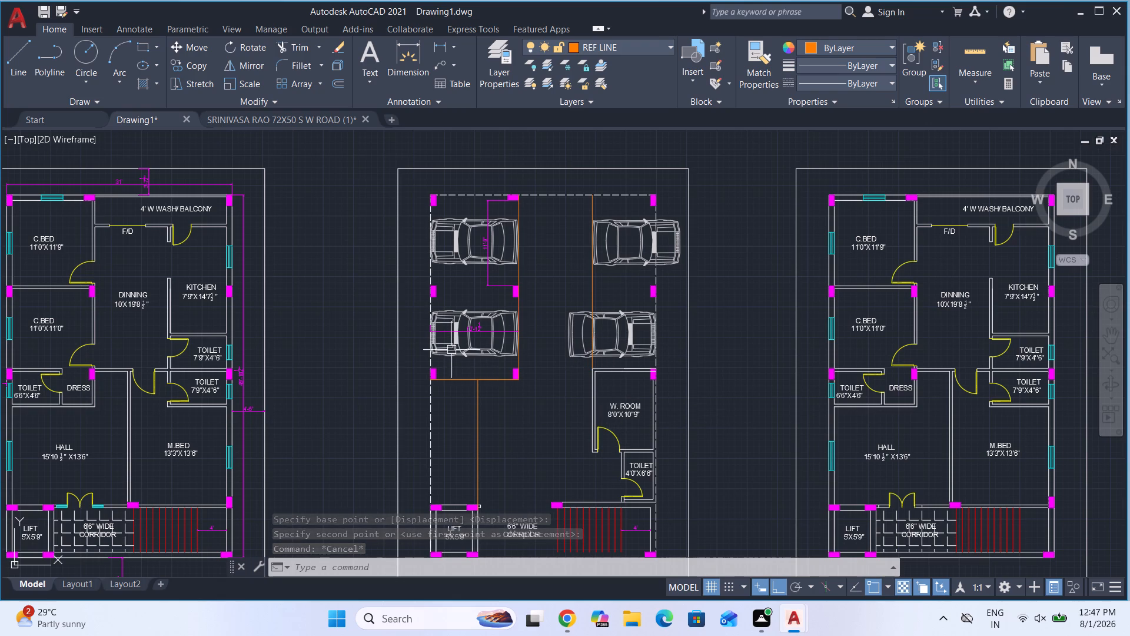
Move the lower-right parked car about 3'-3 1/2" right until its rear meets the same vertical reference line.
{"action": "scroll", "coordinate": [566, 347], "scroll_direction": "up", "scroll_amount": 2}
{"action": "left_click", "coordinate": [574, 312]}
{"action": "key", "text": "m"}
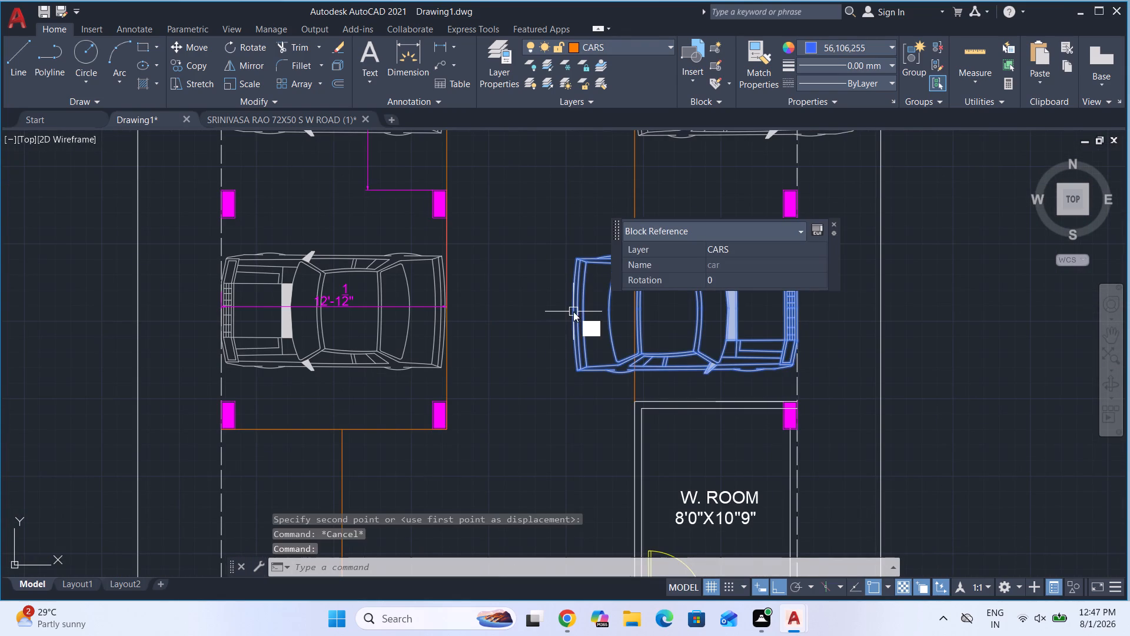
{"action": "key", "text": "Return"}
{"action": "scroll", "coordinate": [571, 310], "scroll_direction": "up", "scroll_amount": 3}
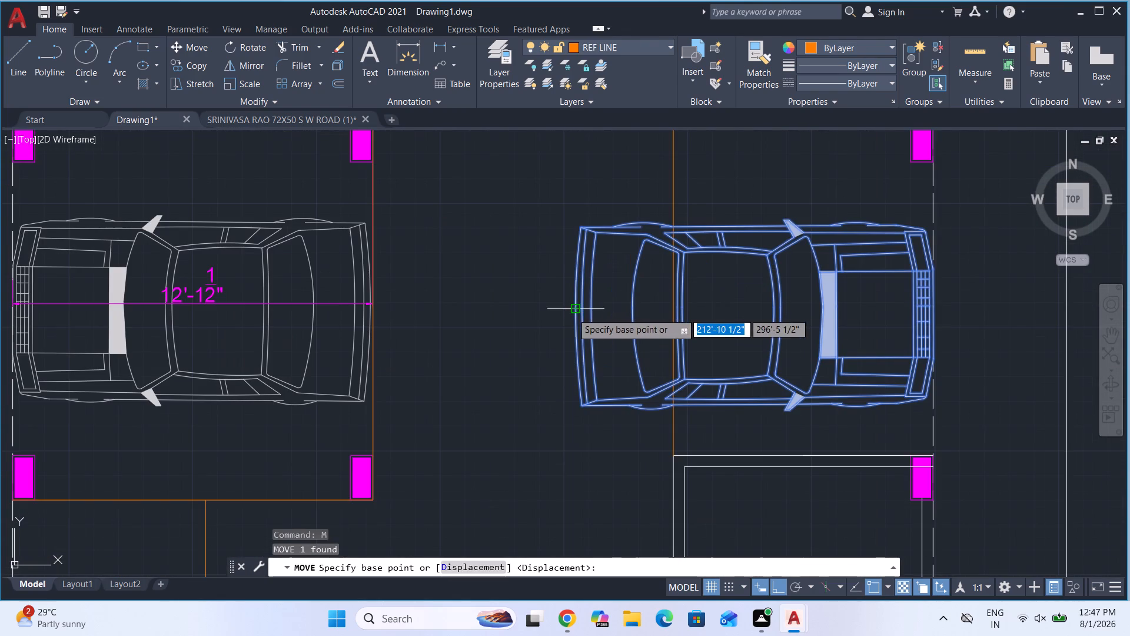
{"action": "left_click", "coordinate": [572, 313]}
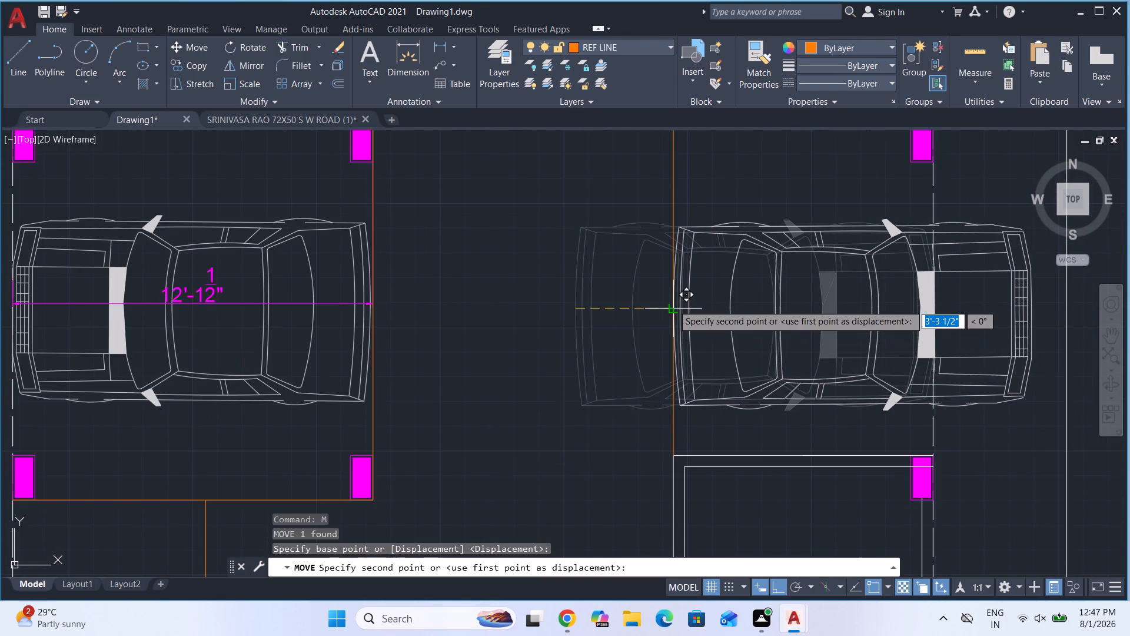
{"action": "left_click", "coordinate": [673, 304]}
{"action": "scroll", "coordinate": [653, 322], "scroll_direction": "down", "scroll_amount": 2}
{"action": "key", "text": "Escape"}
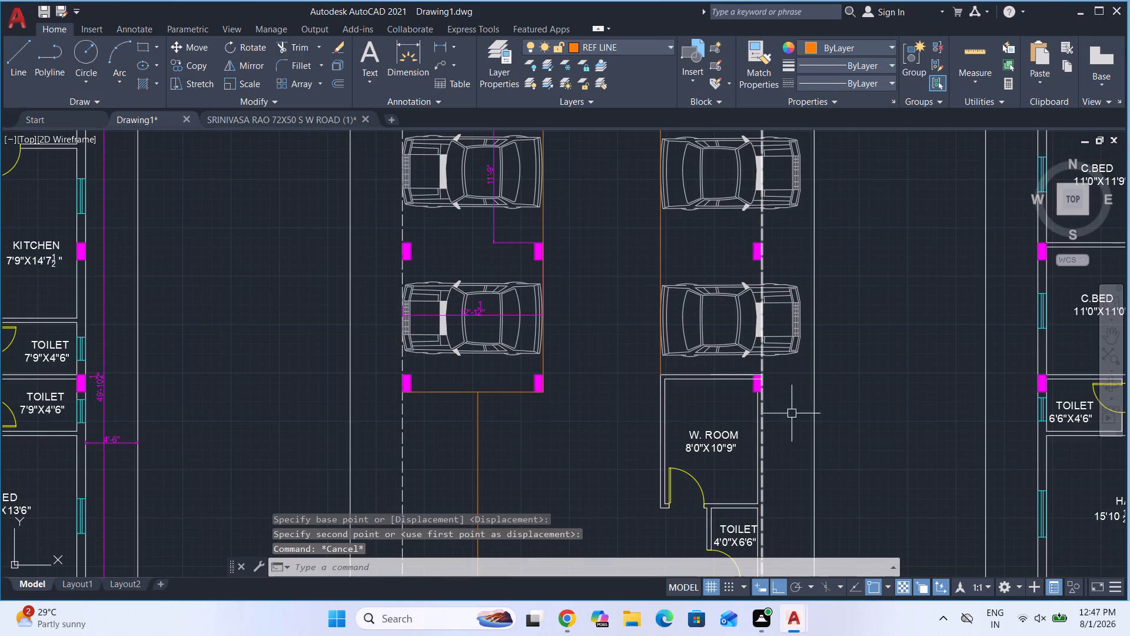
Trim the parking plan's right dashed boundary between the lower-right car and W. ROOM, and between the upper-right car and the top column.
{"action": "scroll", "coordinate": [766, 362], "scroll_direction": "up", "scroll_amount": 3}
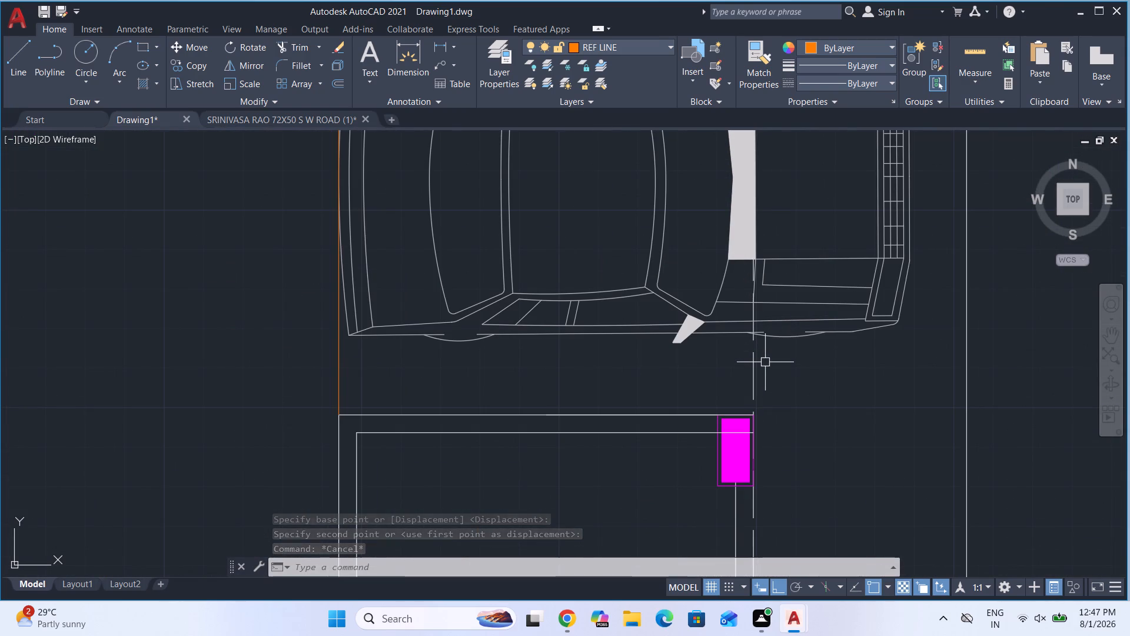
{"action": "type", "text": "TR"}
{"action": "key", "text": "Return"}
{"action": "key", "text": "Return"}
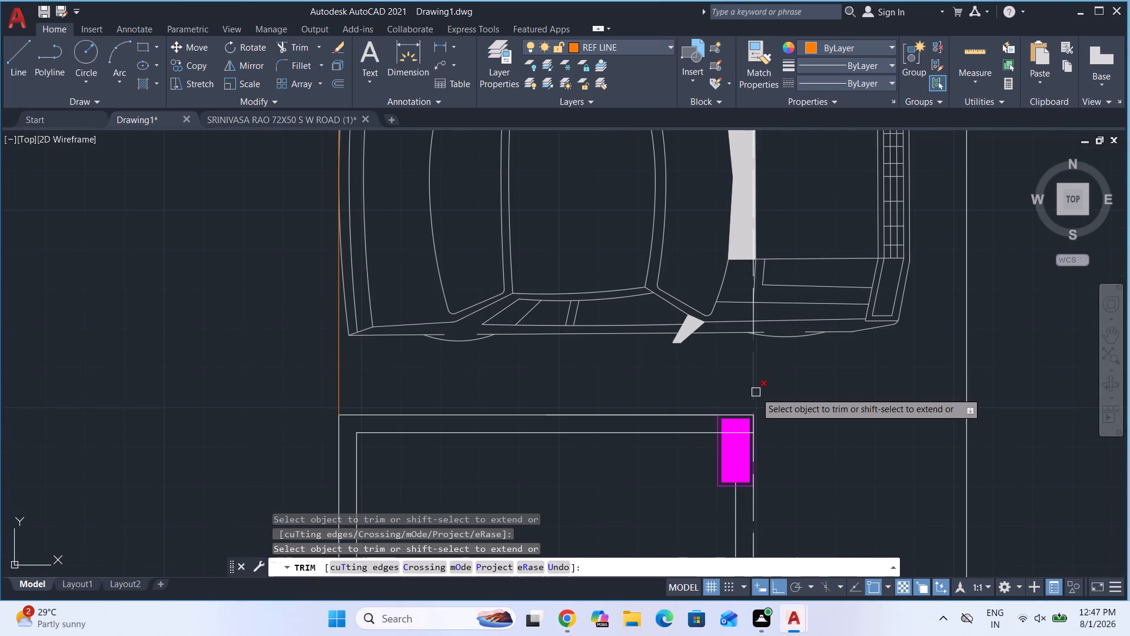
{"action": "left_click", "coordinate": [756, 392]}
{"action": "scroll", "coordinate": [785, 413], "scroll_direction": "down", "scroll_amount": 4}
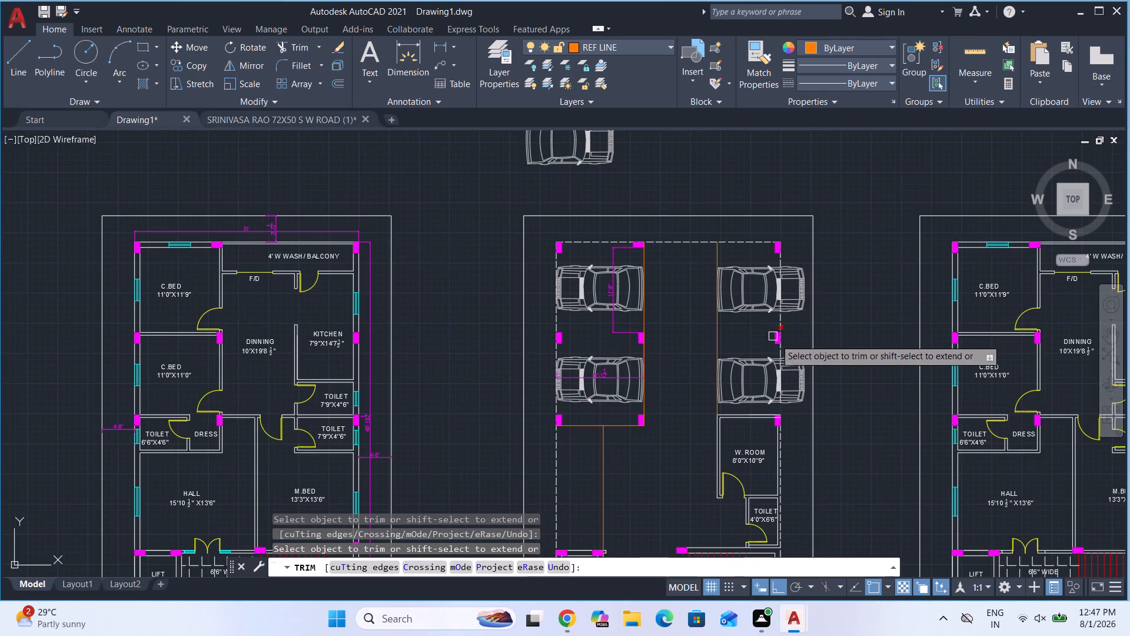
{"action": "scroll", "coordinate": [776, 339], "scroll_direction": "up", "scroll_amount": 5}
{"action": "scroll", "coordinate": [794, 439], "scroll_direction": "down", "scroll_amount": 4}
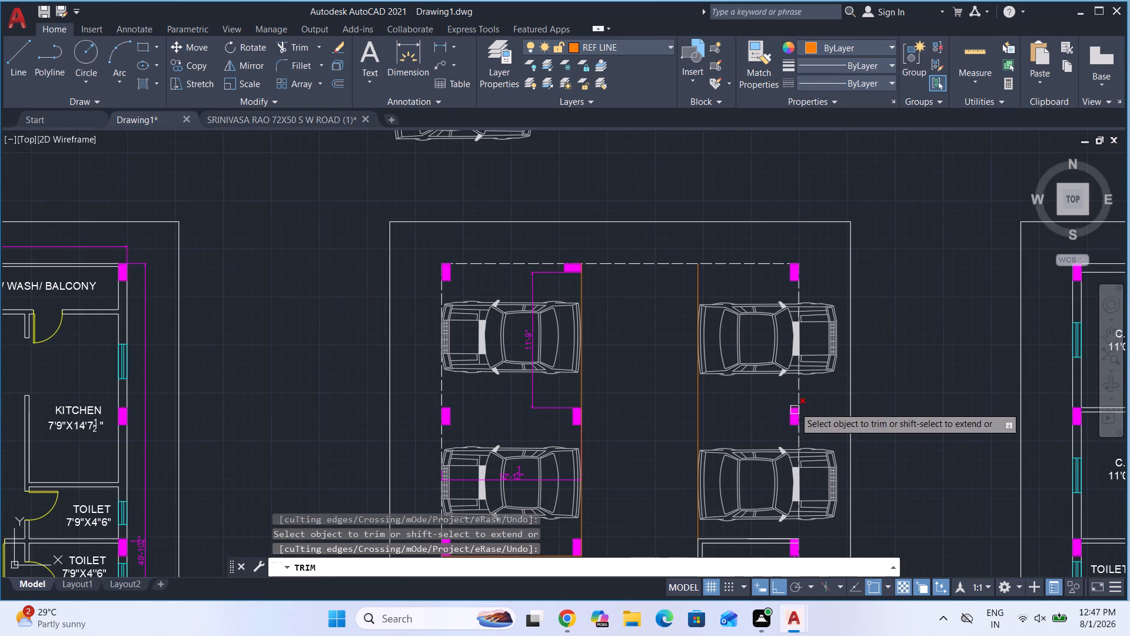
{"action": "scroll", "coordinate": [803, 297], "scroll_direction": "up", "scroll_amount": 3}
{"action": "left_click", "coordinate": [790, 284]}
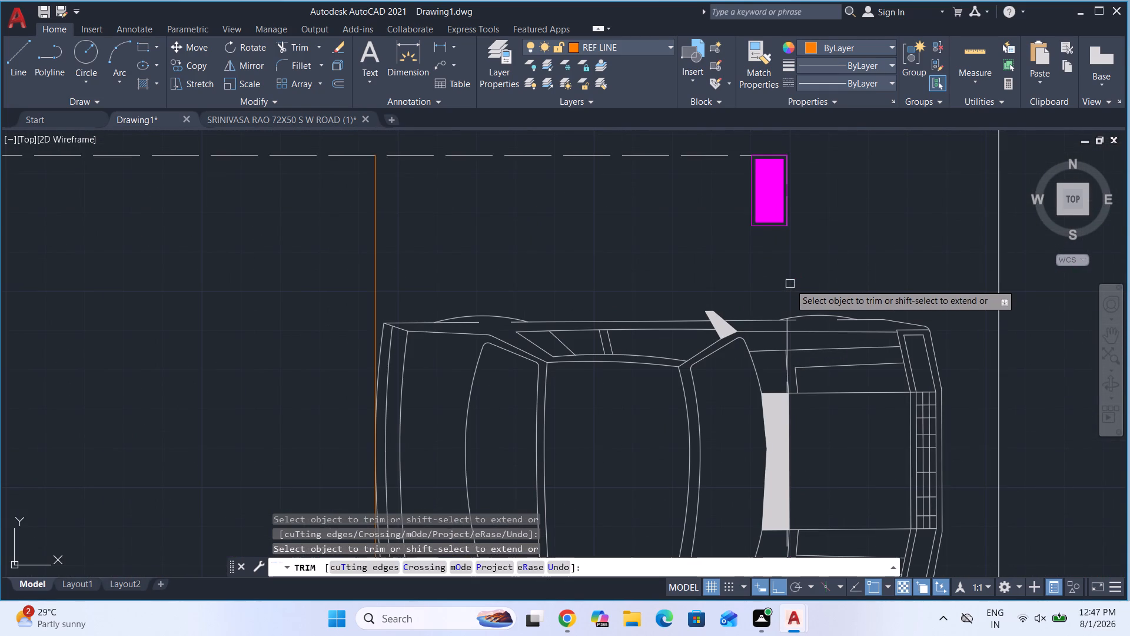
{"action": "key", "text": "Escape"}
Erase the leftover piece of the right dashed boundary running through the two right-hand parked cars.
{"action": "scroll", "coordinate": [783, 279], "scroll_direction": "down", "scroll_amount": 1}
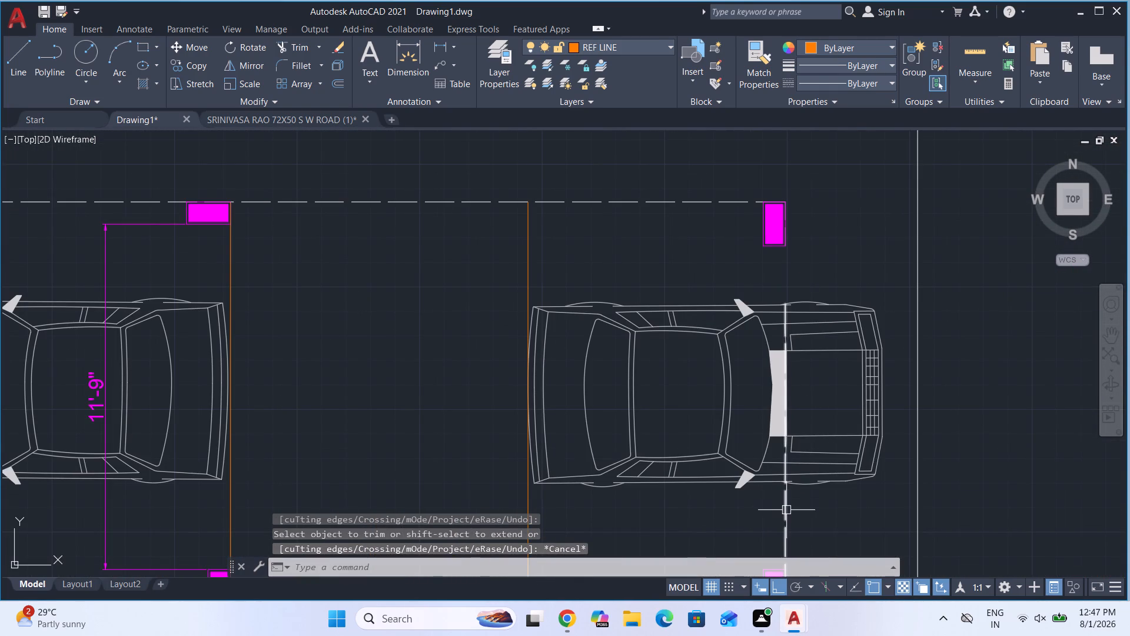
{"action": "left_click", "coordinate": [787, 511]}
{"action": "key", "text": "Delete"}
On the DIMENSIONS layer, add a horizontal linear dimension between the left dashed boundary and the vertical reference line above the lift.
{"action": "scroll", "coordinate": [679, 295], "scroll_direction": "down", "scroll_amount": 3}
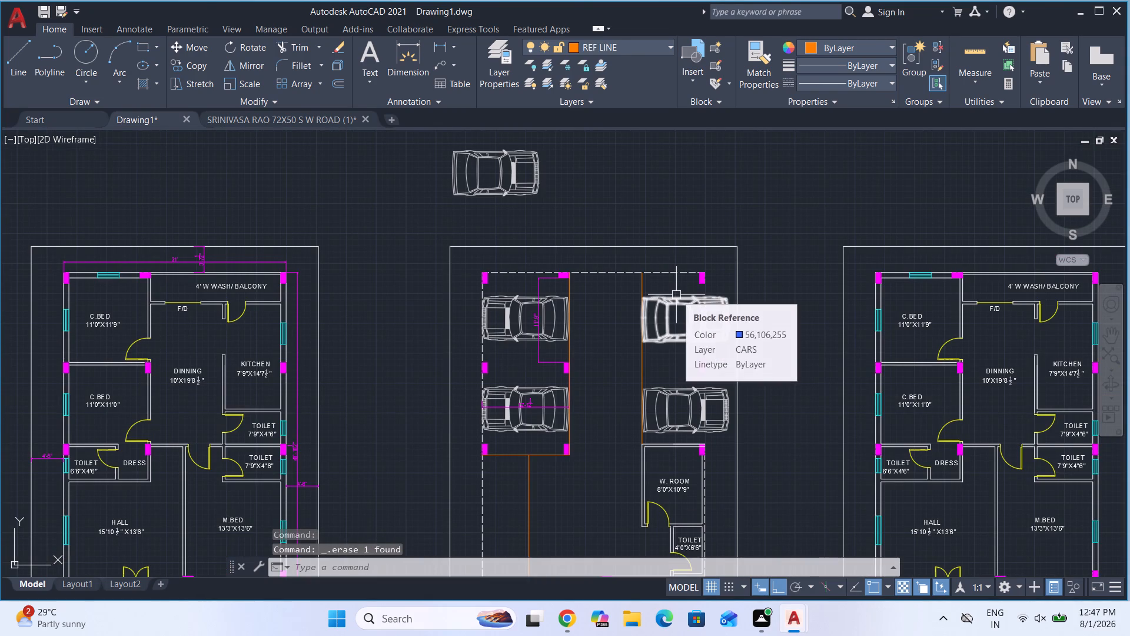
{"action": "scroll", "coordinate": [527, 331], "scroll_direction": "down", "scroll_amount": 1}
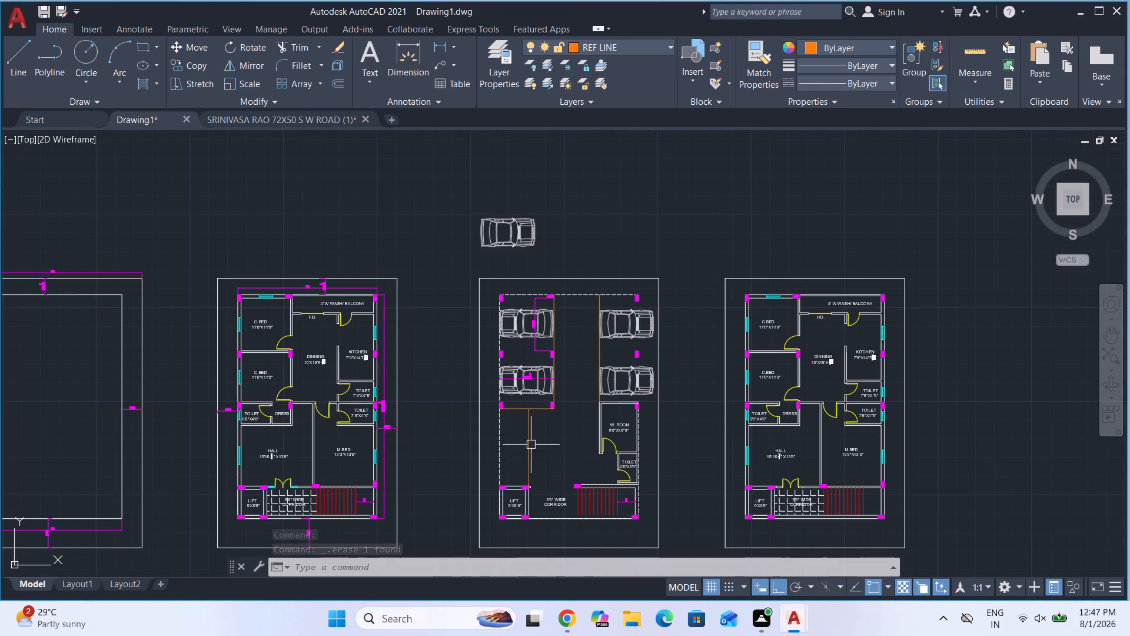
{"action": "scroll", "coordinate": [514, 452], "scroll_direction": "up", "scroll_amount": 2}
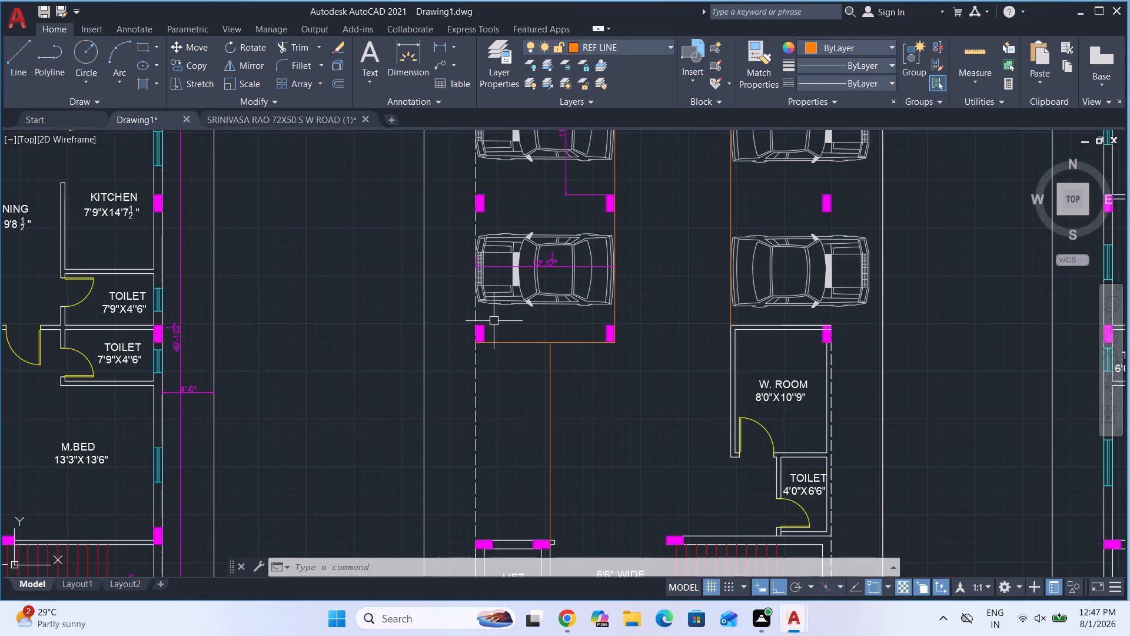
{"action": "left_click", "coordinate": [628, 50]}
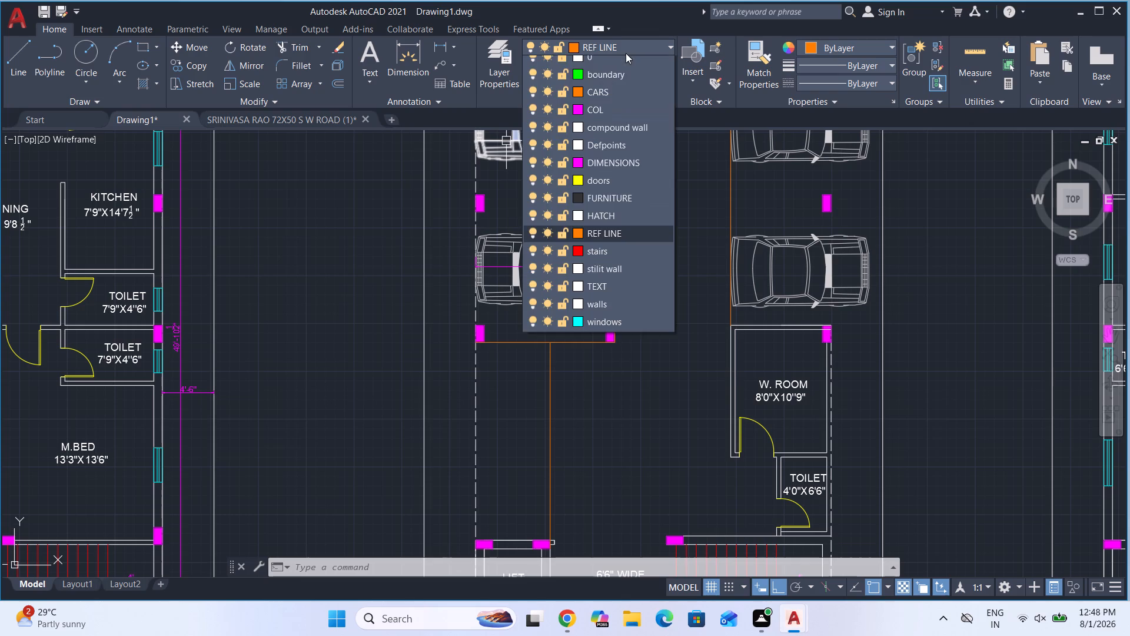
{"action": "left_click", "coordinate": [608, 171]}
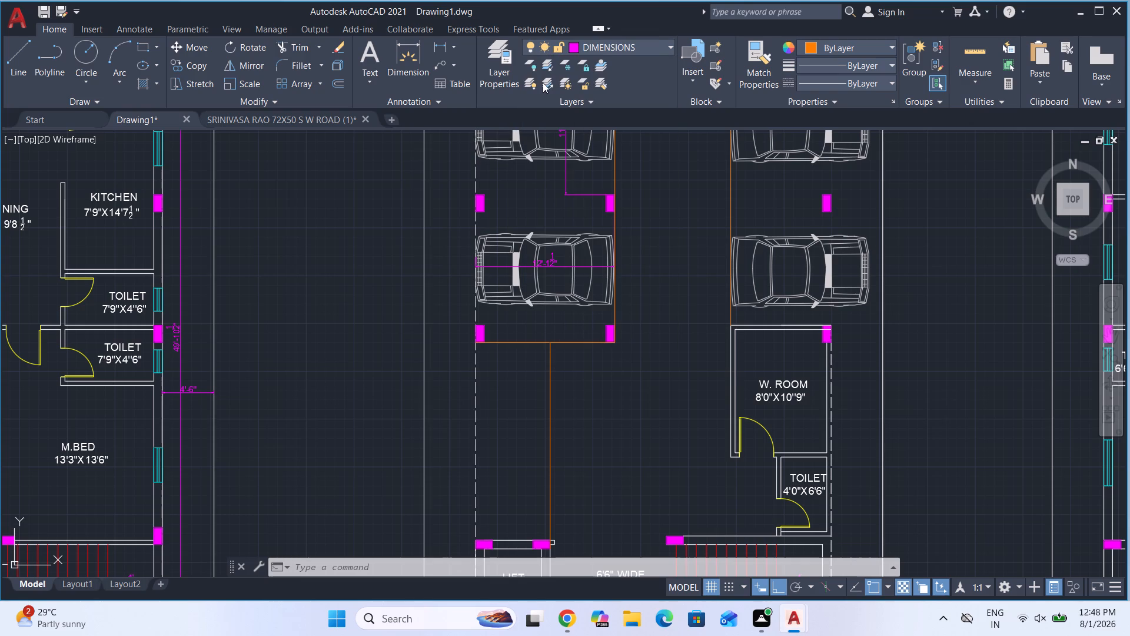
{"action": "left_click", "coordinate": [445, 51]}
{"action": "scroll", "coordinate": [448, 47], "scroll_direction": "down", "scroll_amount": 1}
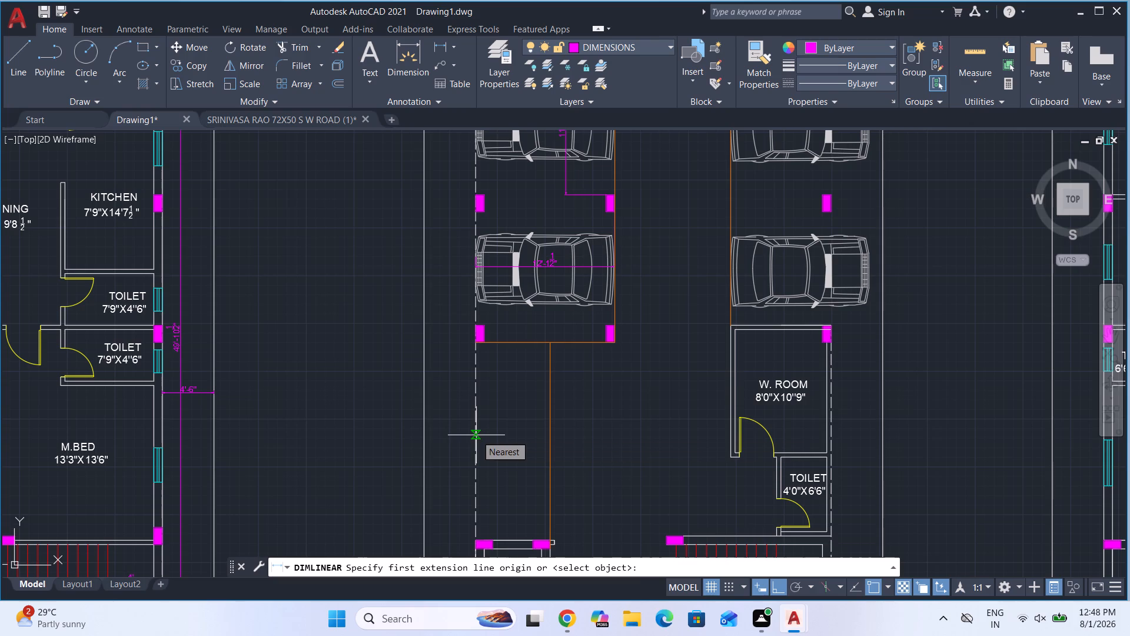
{"action": "left_click", "coordinate": [476, 435]}
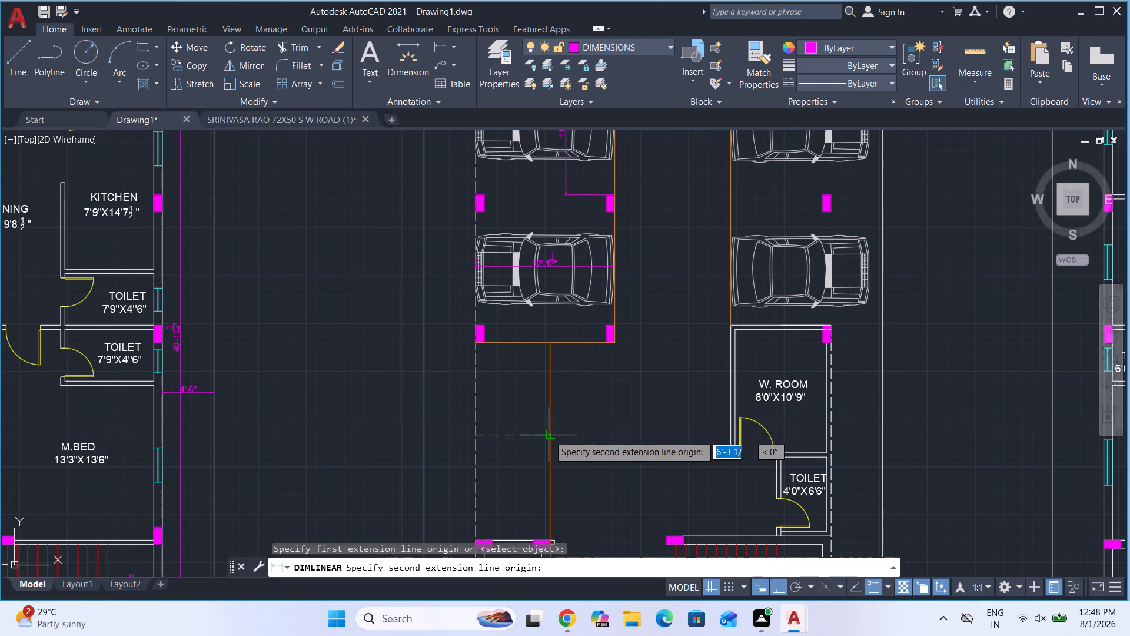
{"action": "left_click", "coordinate": [549, 435]}
{"action": "left_click", "coordinate": [542, 434]}
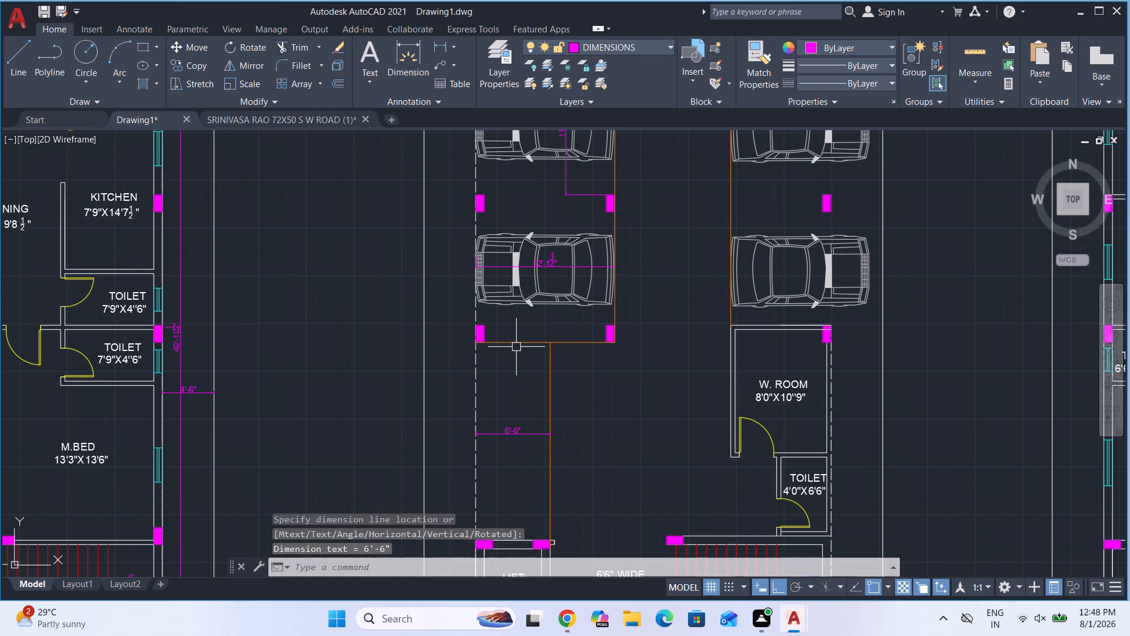
Add a vertical linear dimension from the horizontal reference line below the left cars down to the lift's top wall.
{"action": "key", "text": "space"}
{"action": "left_click", "coordinate": [515, 344]}
{"action": "scroll", "coordinate": [520, 343], "scroll_direction": "down", "scroll_amount": 2}
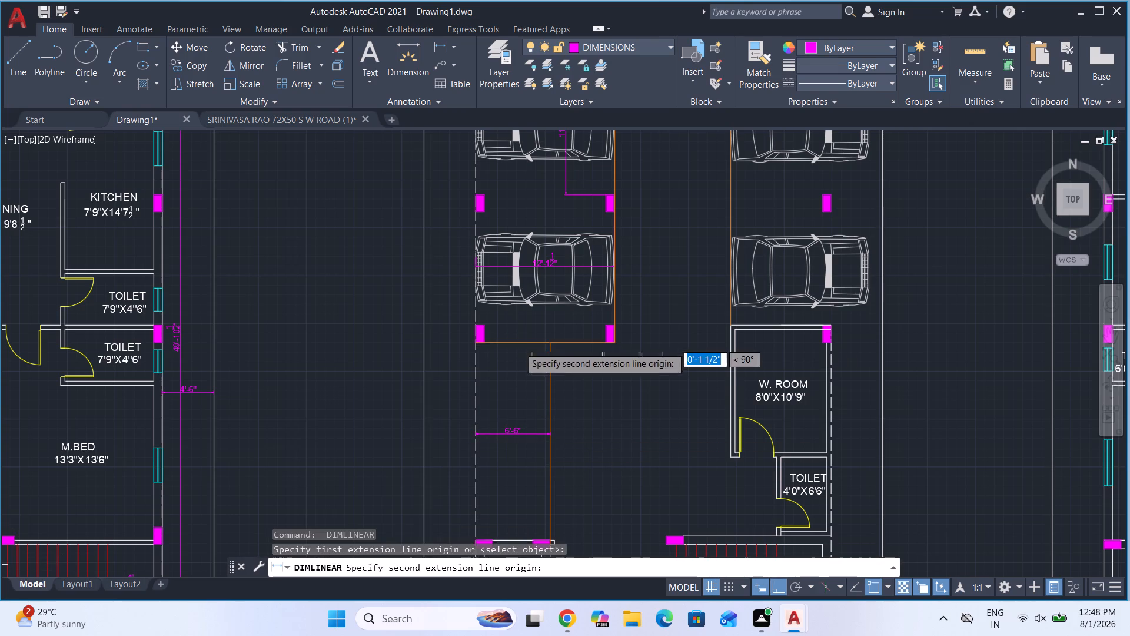
{"action": "scroll", "coordinate": [520, 428], "scroll_direction": "up", "scroll_amount": 3}
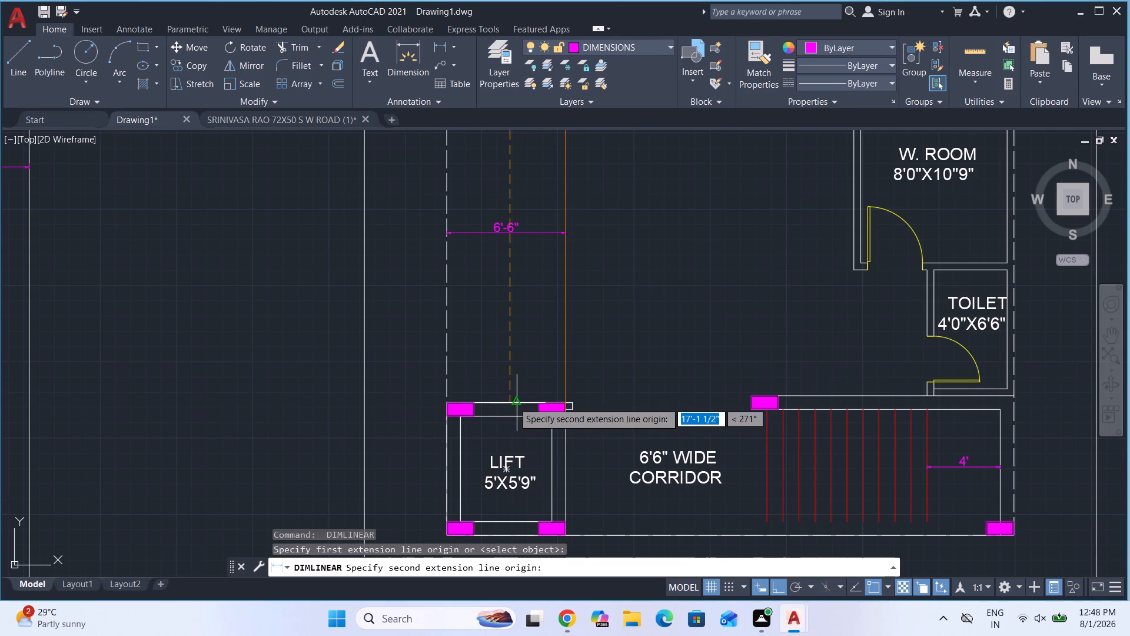
{"action": "left_click", "coordinate": [513, 402]}
{"action": "scroll", "coordinate": [496, 355], "scroll_direction": "up", "scroll_amount": 2}
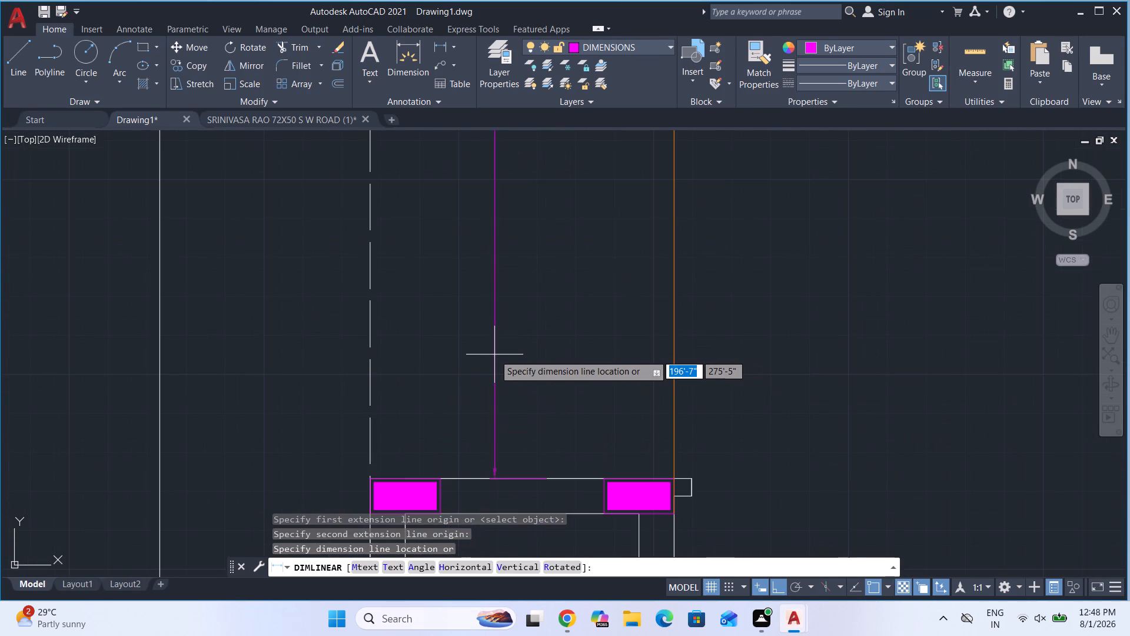
{"action": "scroll", "coordinate": [485, 363], "scroll_direction": "down", "scroll_amount": 2}
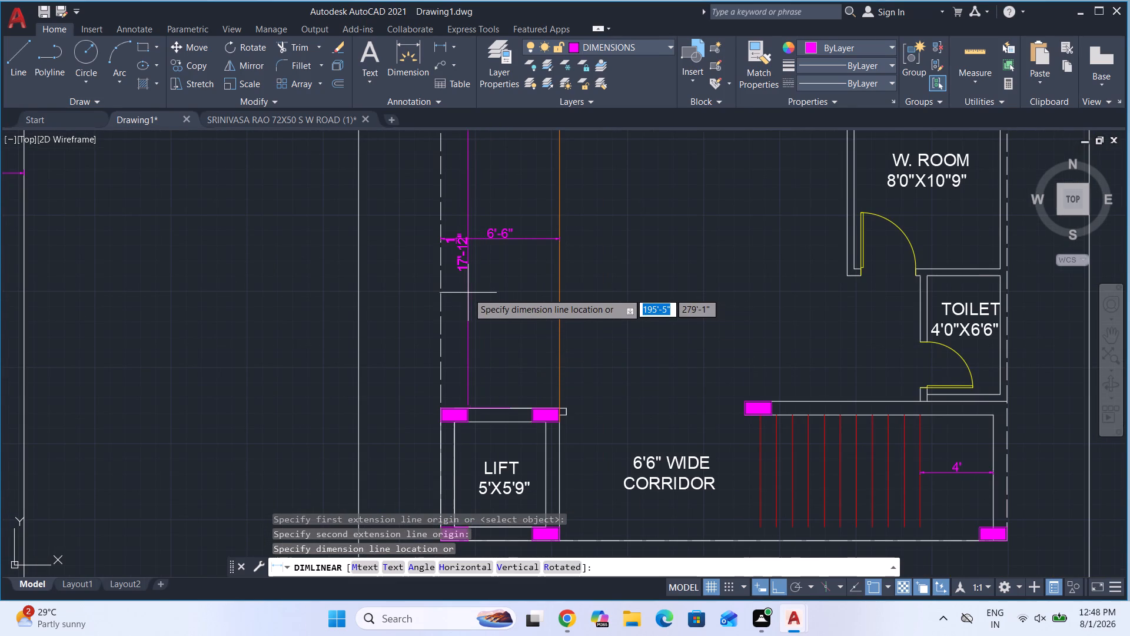
{"action": "left_click", "coordinate": [471, 294]}
{"action": "scroll", "coordinate": [513, 359], "scroll_direction": "down", "scroll_amount": 1}
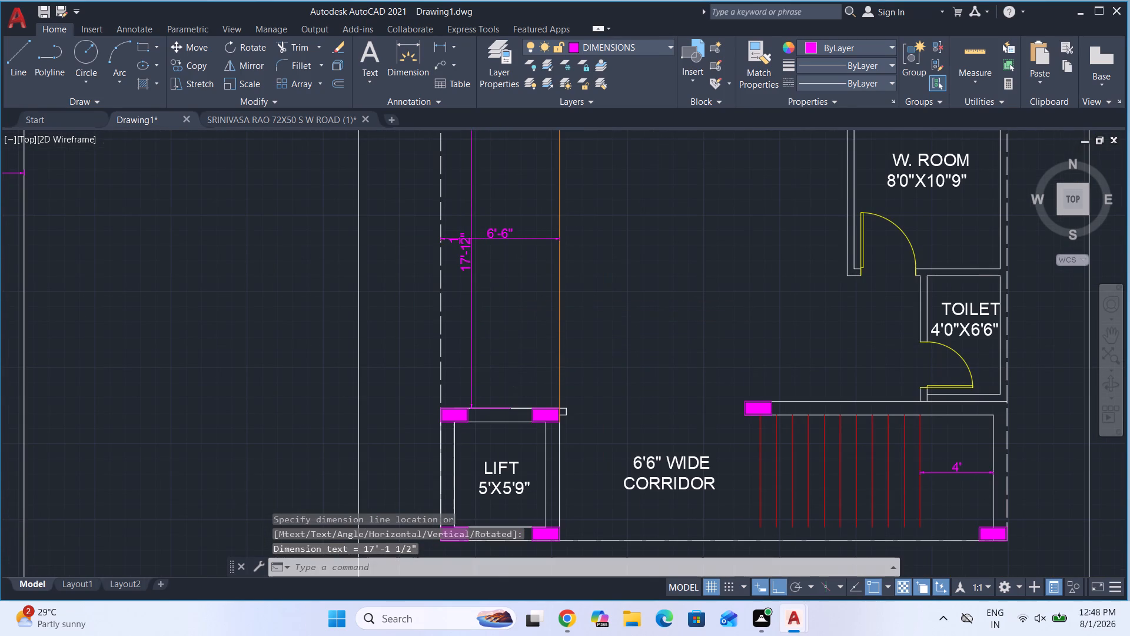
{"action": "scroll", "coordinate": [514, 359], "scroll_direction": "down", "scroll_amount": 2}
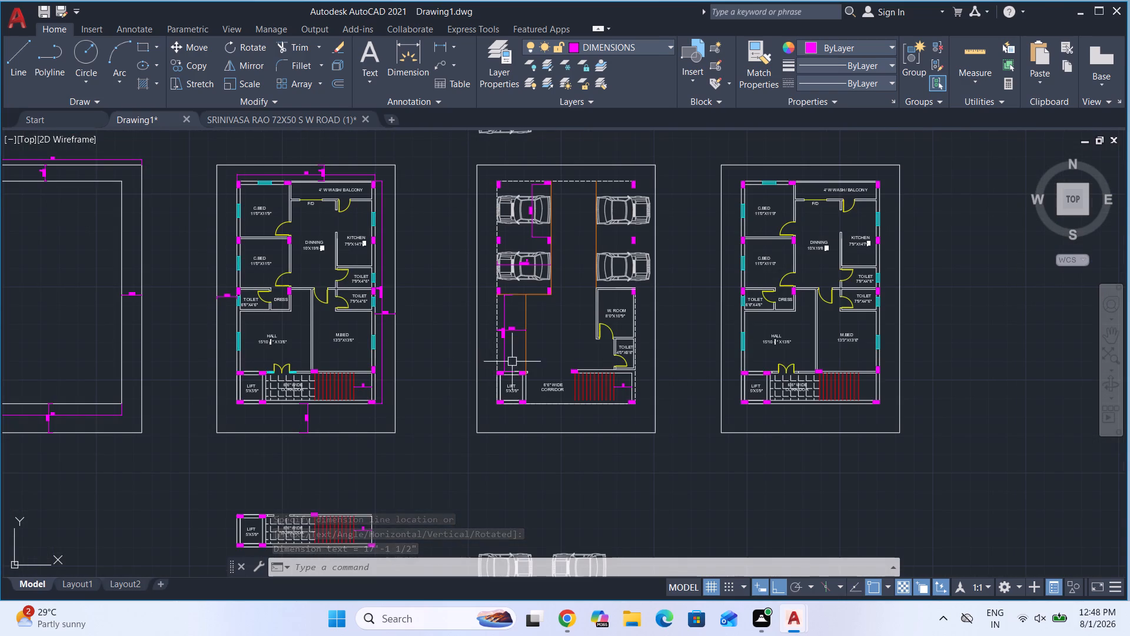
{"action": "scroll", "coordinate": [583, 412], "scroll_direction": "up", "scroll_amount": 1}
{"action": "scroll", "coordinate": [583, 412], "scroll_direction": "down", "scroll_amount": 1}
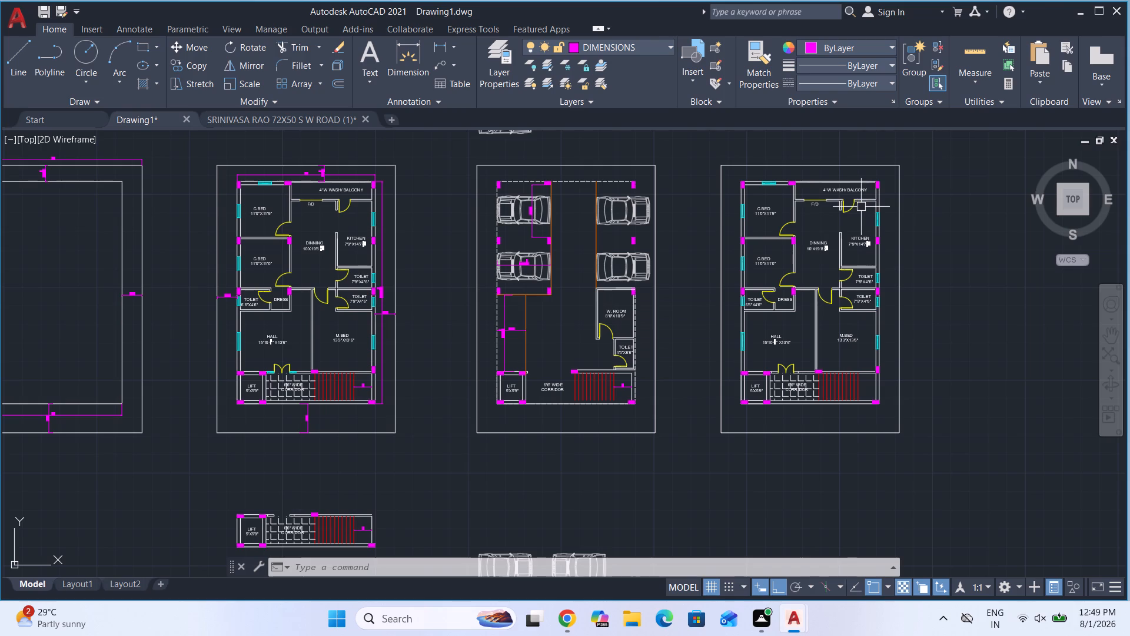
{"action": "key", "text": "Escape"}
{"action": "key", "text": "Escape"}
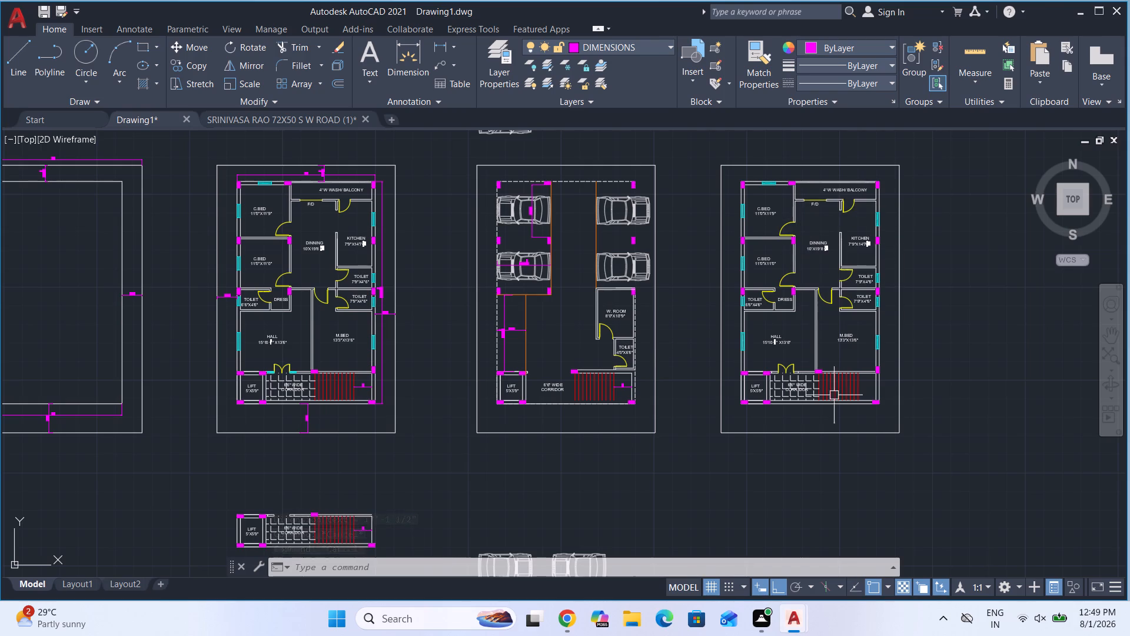
{"action": "scroll", "coordinate": [747, 353], "scroll_direction": "down", "scroll_amount": 2}
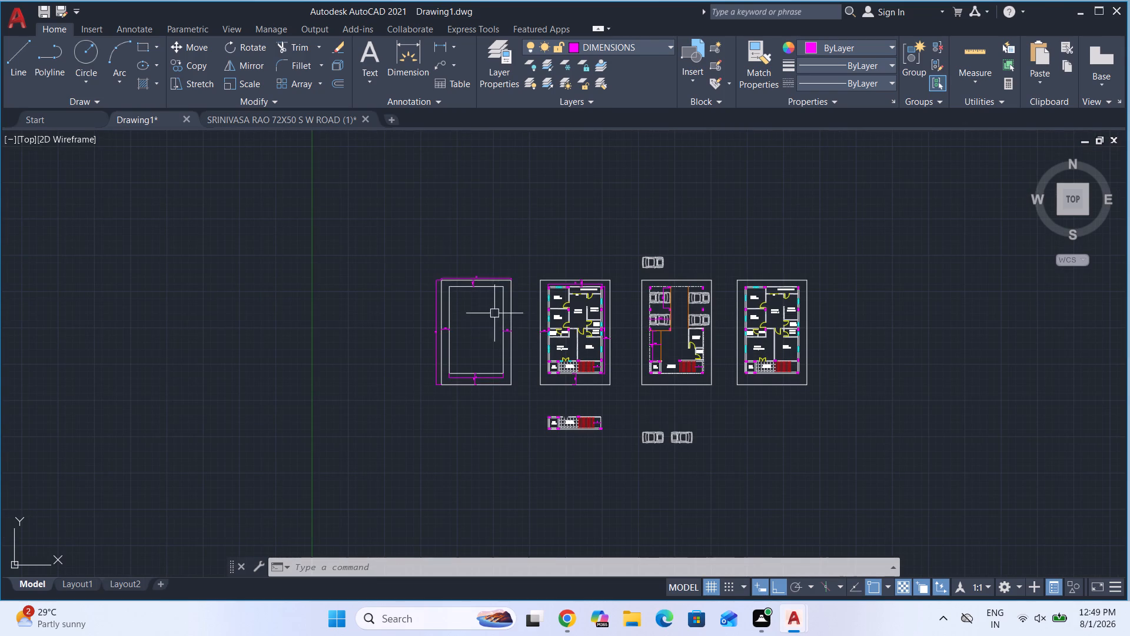
{"action": "scroll", "coordinate": [491, 311], "scroll_direction": "up", "scroll_amount": 3}
{"action": "scroll", "coordinate": [487, 167], "scroll_direction": "down", "scroll_amount": 1}
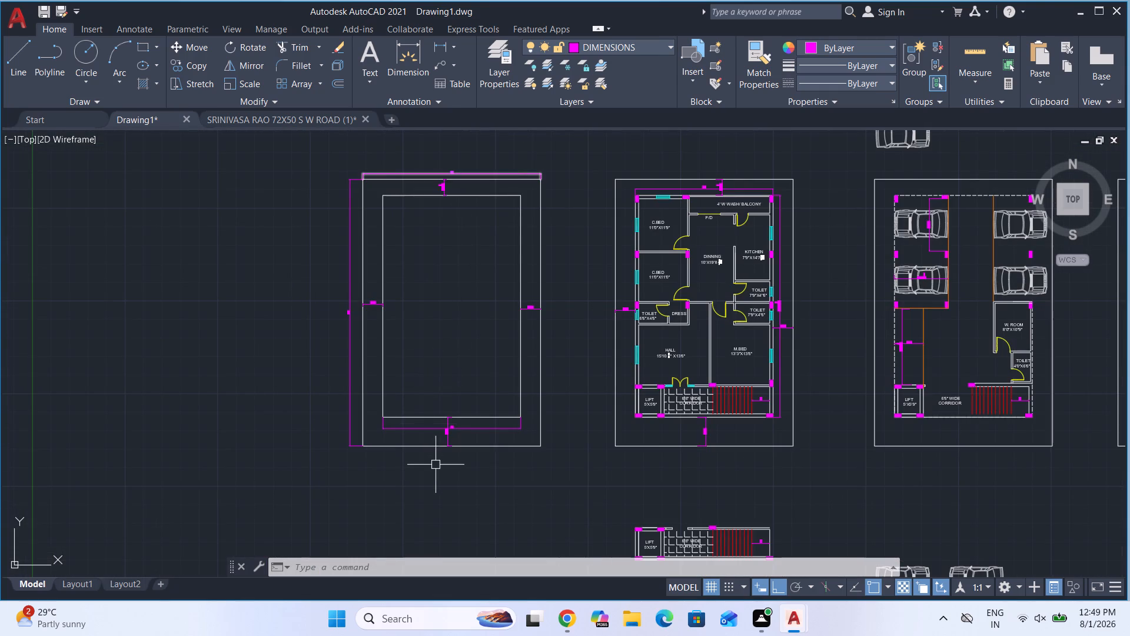
{"action": "scroll", "coordinate": [436, 477], "scroll_direction": "up", "scroll_amount": 2}
{"action": "type", "text": "MT"}
{"action": "key", "text": "Return"}
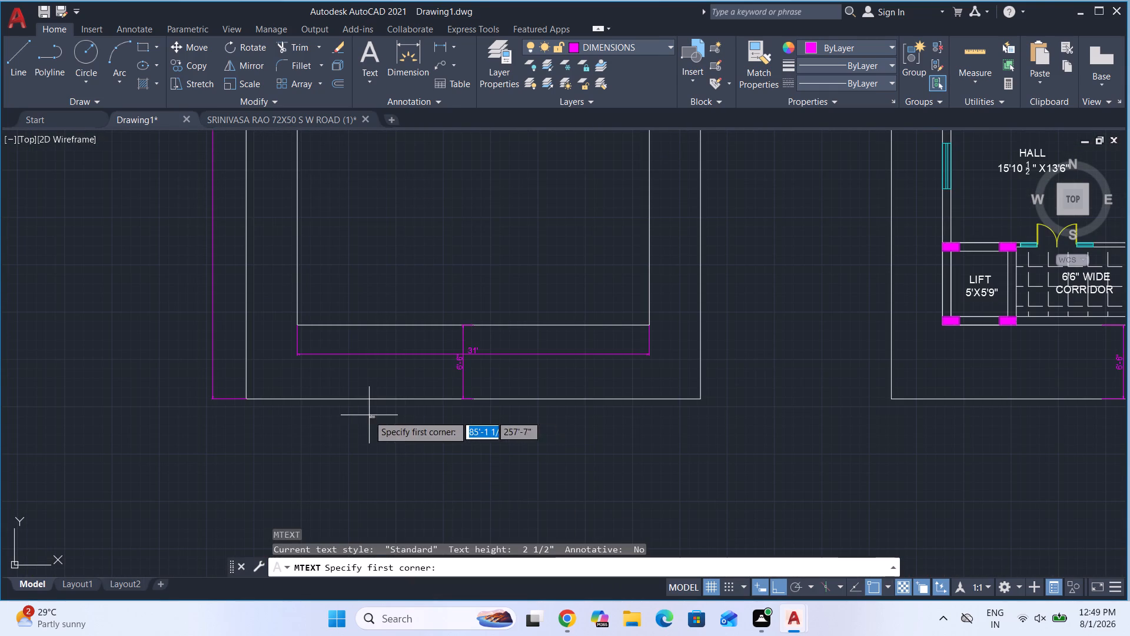
{"action": "left_click", "coordinate": [367, 426]}
{"action": "left_click", "coordinate": [577, 469]}
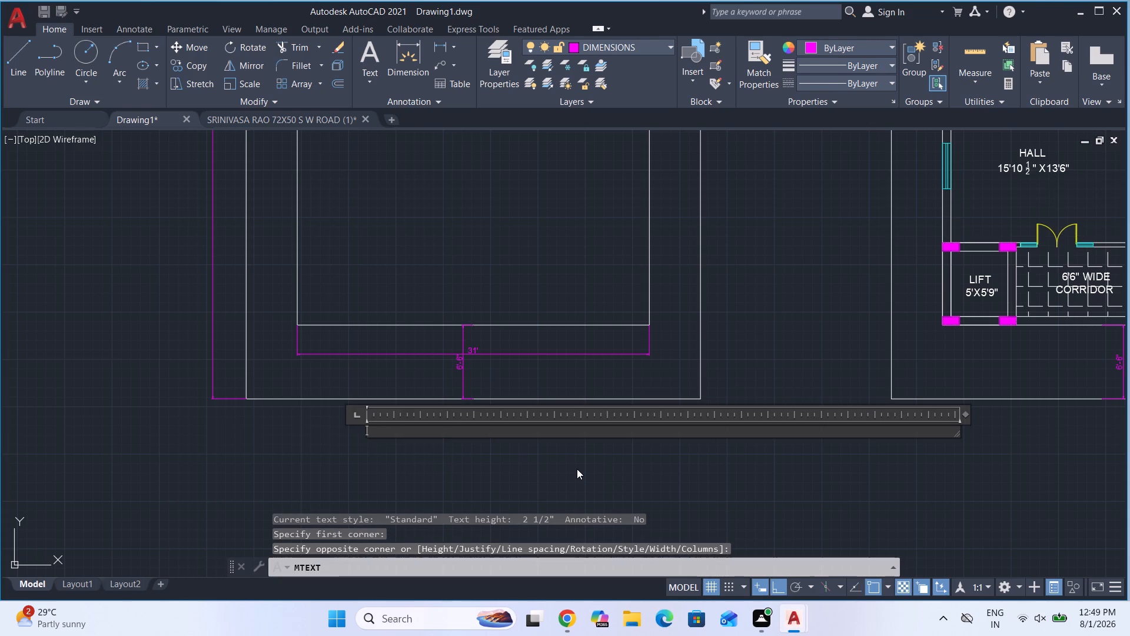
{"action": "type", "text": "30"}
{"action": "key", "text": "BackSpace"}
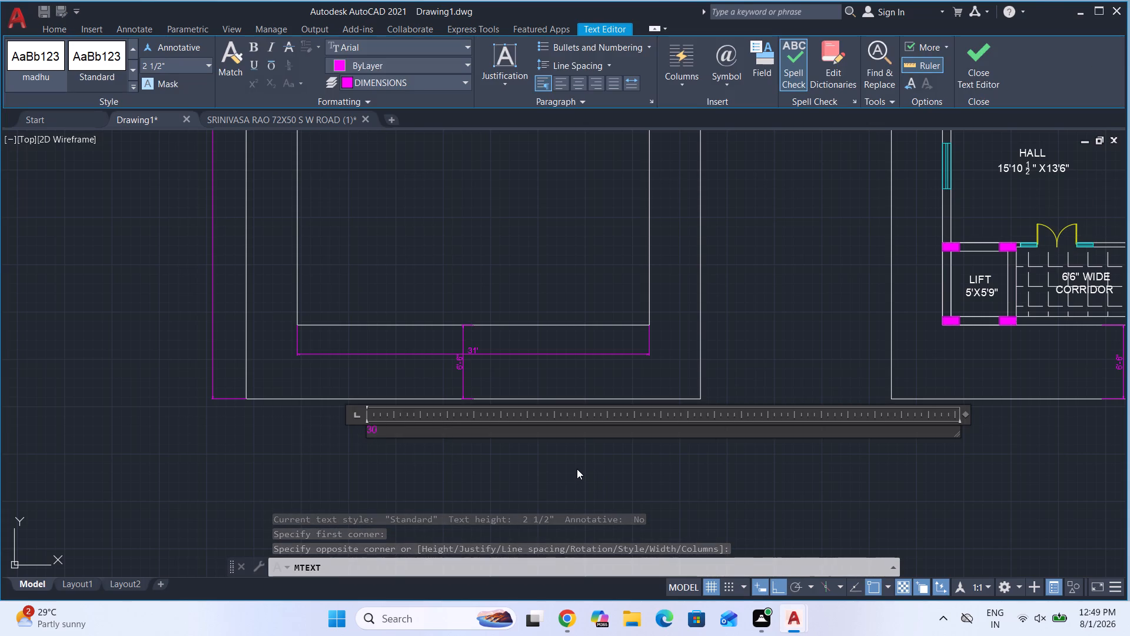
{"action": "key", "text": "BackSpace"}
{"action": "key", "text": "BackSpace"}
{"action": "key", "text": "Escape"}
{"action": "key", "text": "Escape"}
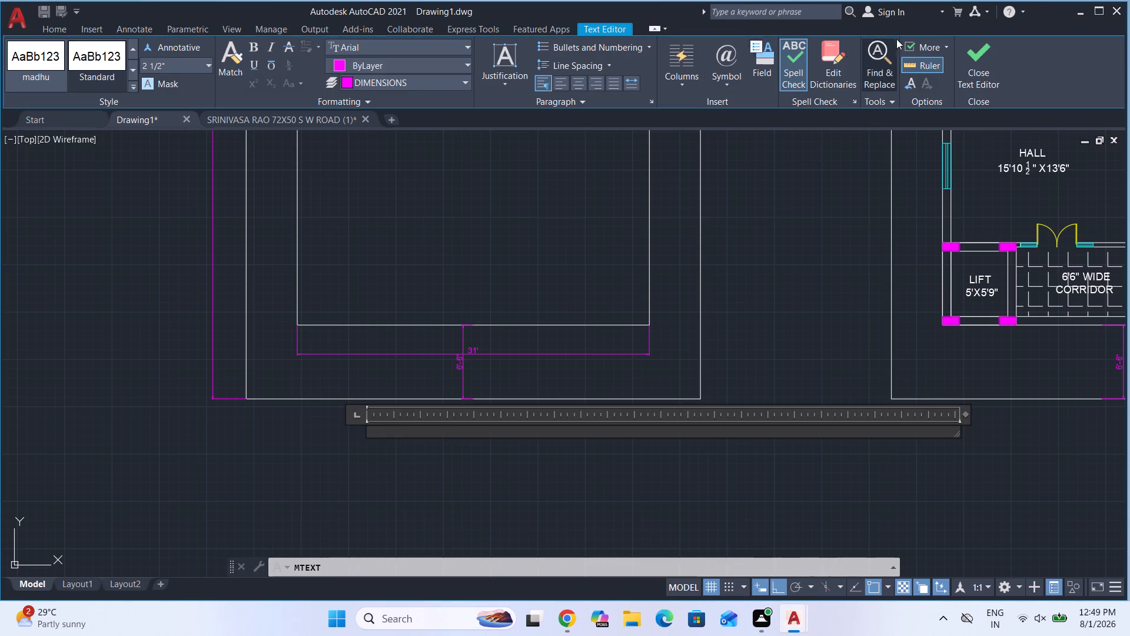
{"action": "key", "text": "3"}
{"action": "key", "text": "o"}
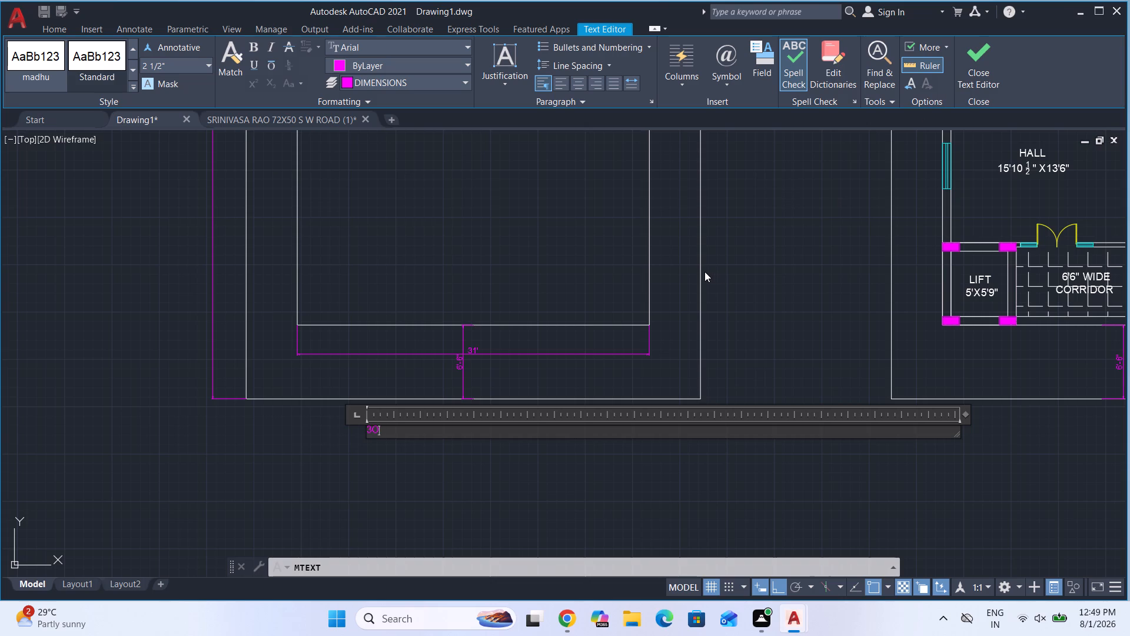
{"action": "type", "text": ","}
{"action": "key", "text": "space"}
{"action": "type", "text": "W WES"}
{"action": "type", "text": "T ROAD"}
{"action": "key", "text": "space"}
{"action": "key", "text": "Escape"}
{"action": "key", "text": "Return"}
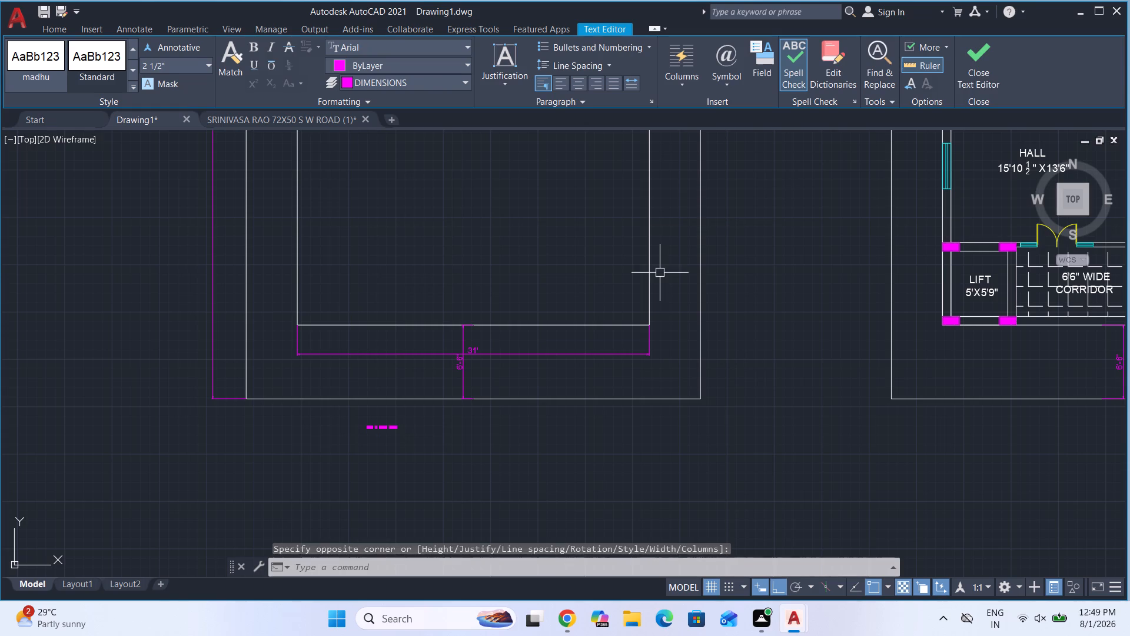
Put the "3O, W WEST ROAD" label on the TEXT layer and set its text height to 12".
{"action": "scroll", "coordinate": [370, 437], "scroll_direction": "up", "scroll_amount": 2}
{"action": "scroll", "coordinate": [394, 502], "scroll_direction": "down", "scroll_amount": 2}
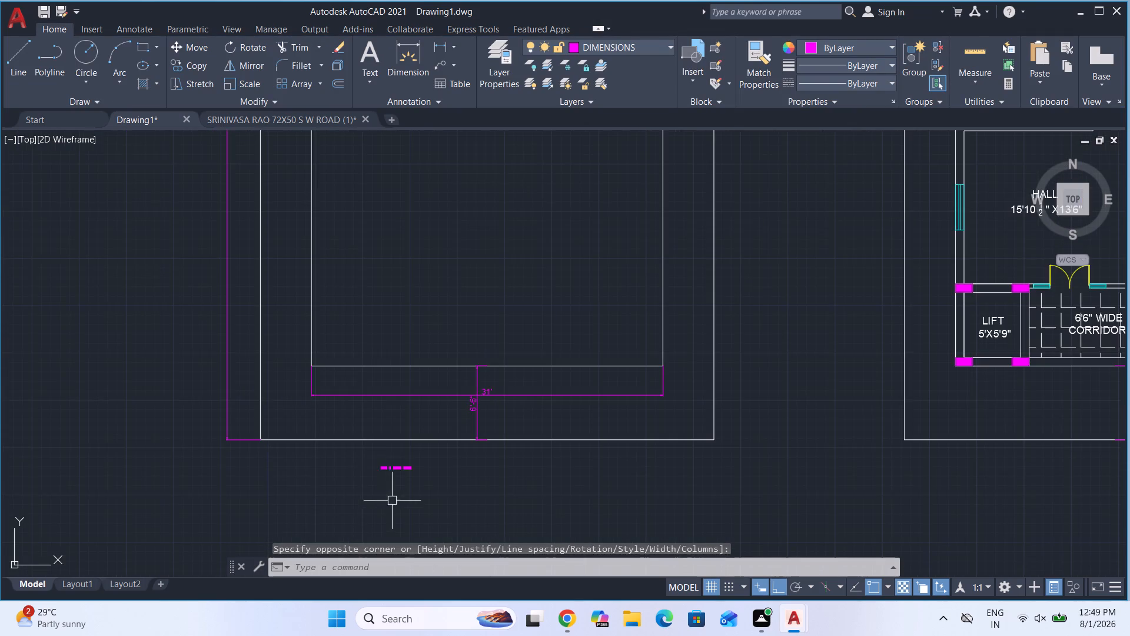
{"action": "scroll", "coordinate": [388, 452], "scroll_direction": "up", "scroll_amount": 2}
{"action": "left_click", "coordinate": [398, 498]}
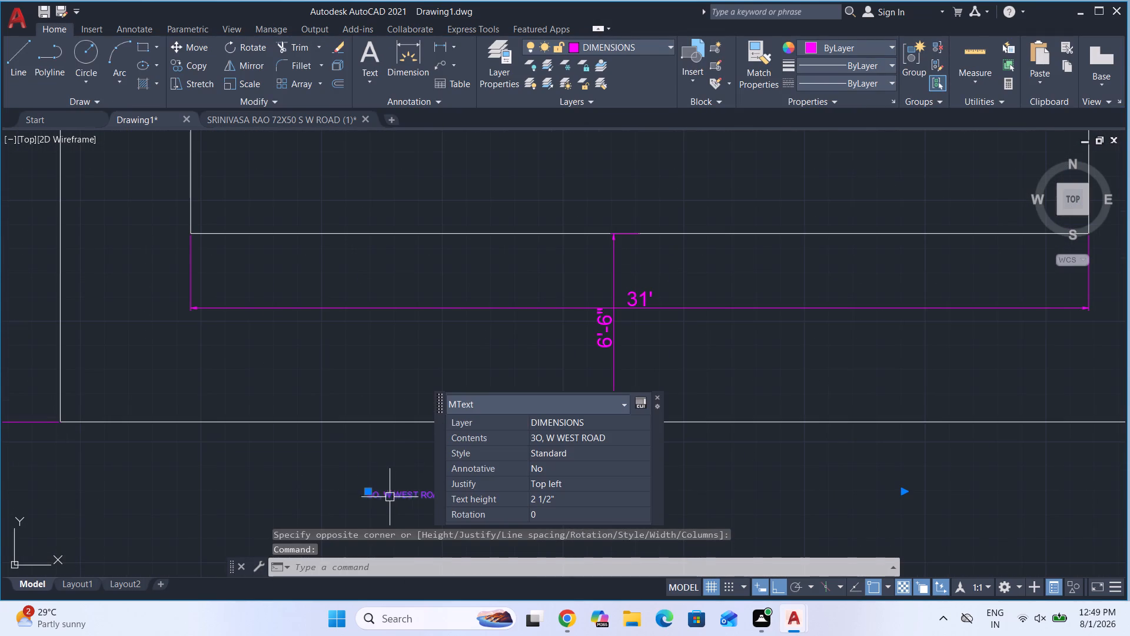
{"action": "left_click", "coordinate": [620, 42]}
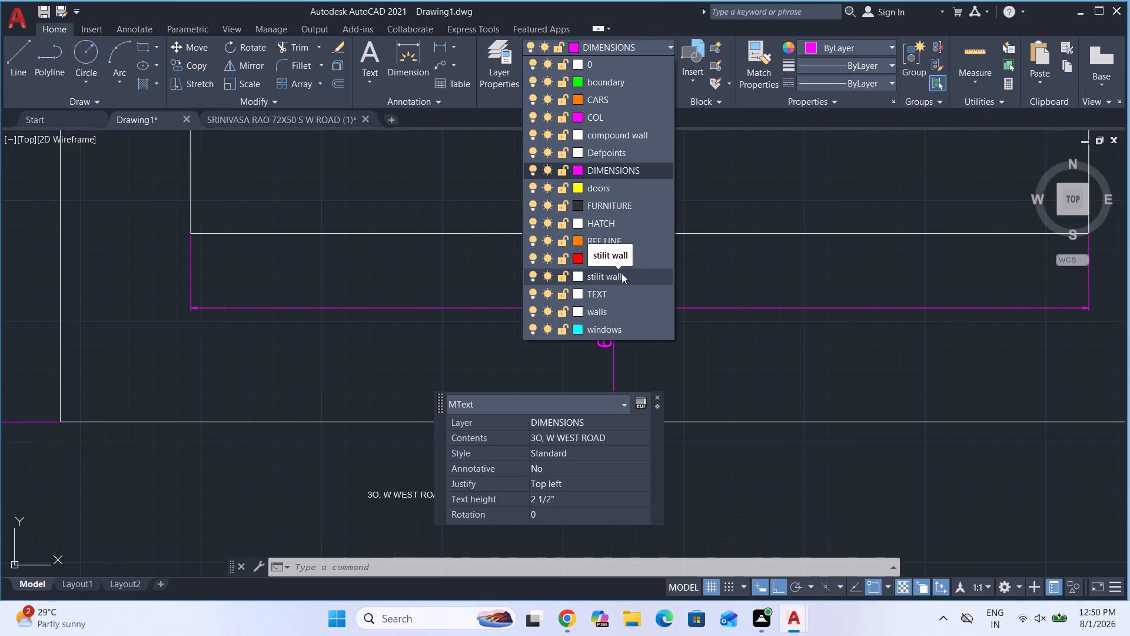
{"action": "left_click", "coordinate": [602, 296]}
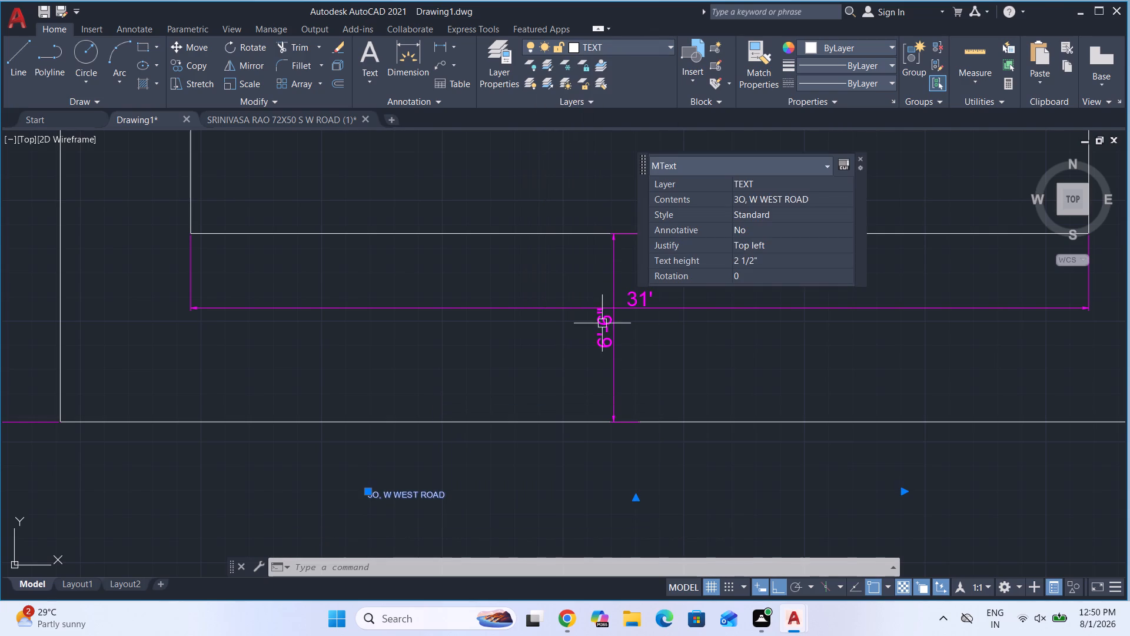
{"action": "left_click", "coordinate": [749, 262]}
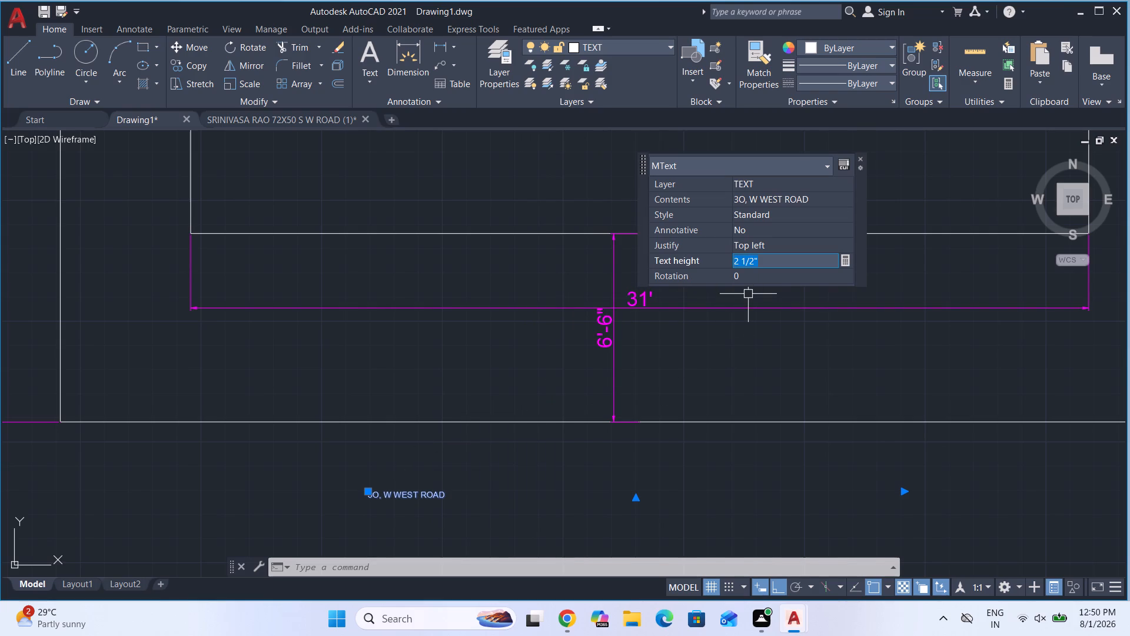
{"action": "key", "text": "1"}
{"action": "key", "text": "2"}
{"action": "key", "text": "shift+quotedbl"}
{"action": "key", "text": "Return"}
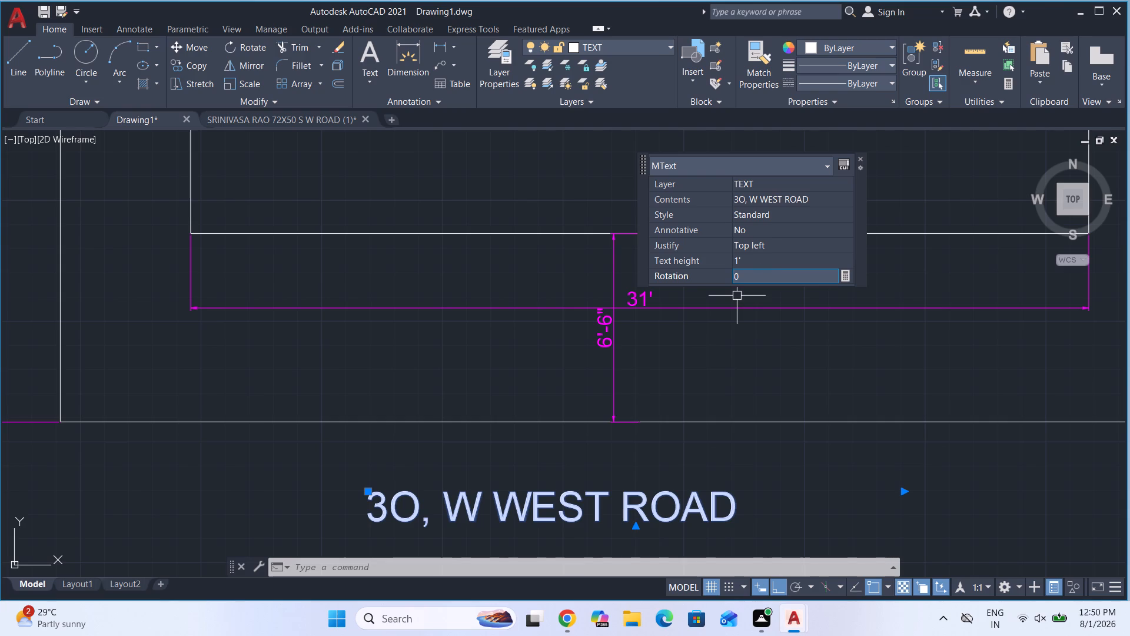
{"action": "key", "text": "Escape"}
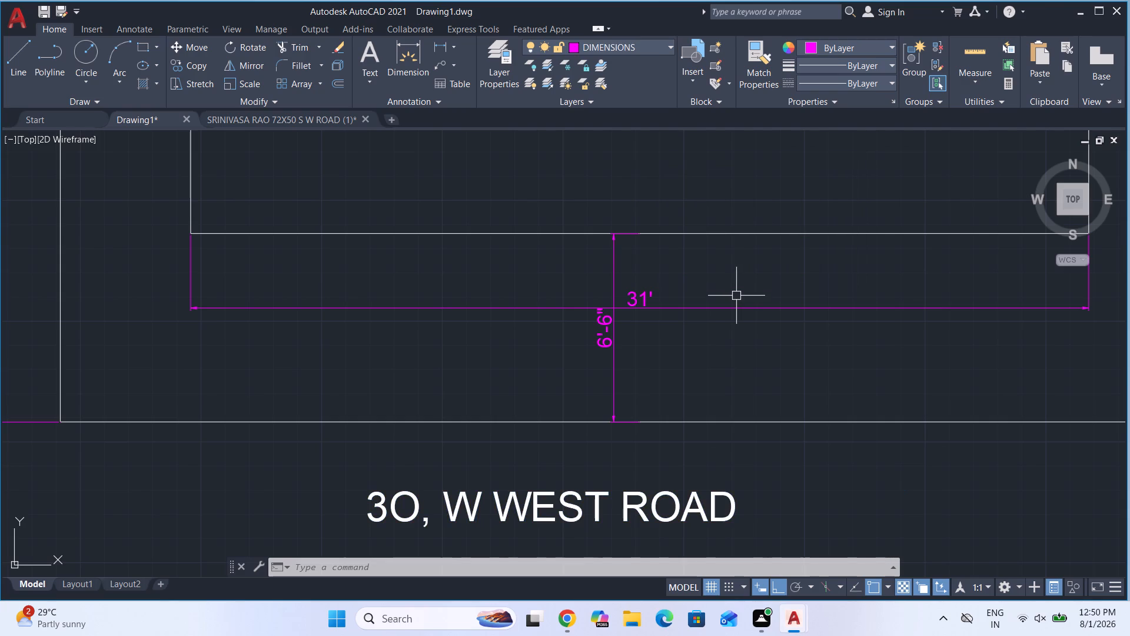
Erase the spare lift, corridor and stair strip and the two spare cars lying below the floor plans.
{"action": "scroll", "coordinate": [682, 314], "scroll_direction": "down", "scroll_amount": 2}
{"action": "scroll", "coordinate": [633, 313], "scroll_direction": "down", "scroll_amount": 2}
{"action": "scroll", "coordinate": [534, 387], "scroll_direction": "down", "scroll_amount": 2}
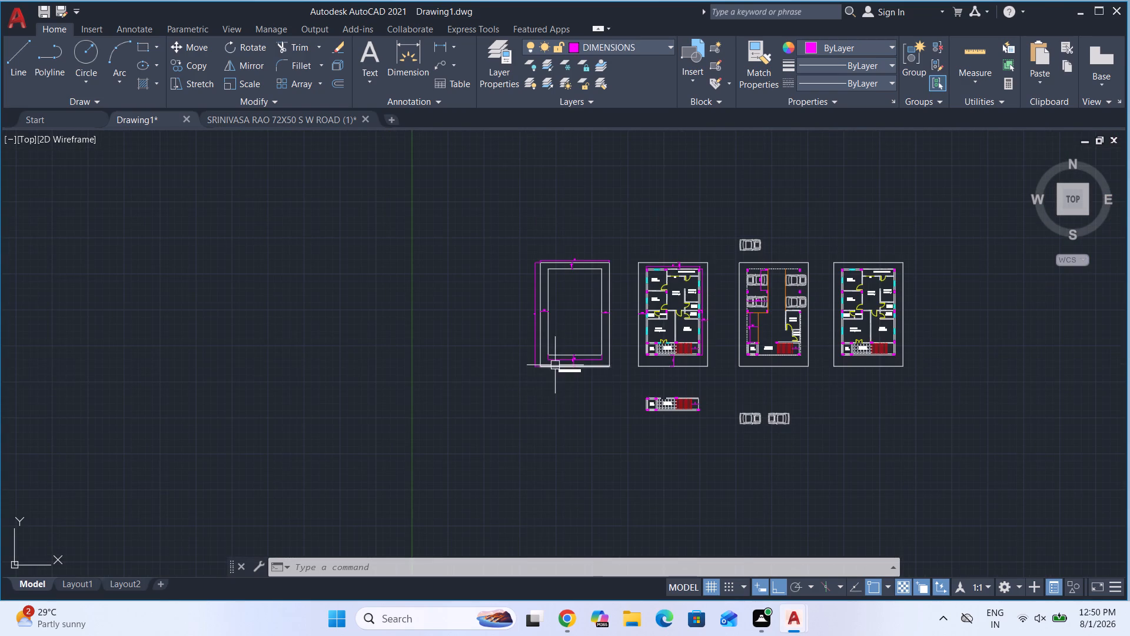
{"action": "scroll", "coordinate": [568, 344], "scroll_direction": "up", "scroll_amount": 2}
{"action": "scroll", "coordinate": [502, 383], "scroll_direction": "down", "scroll_amount": 2}
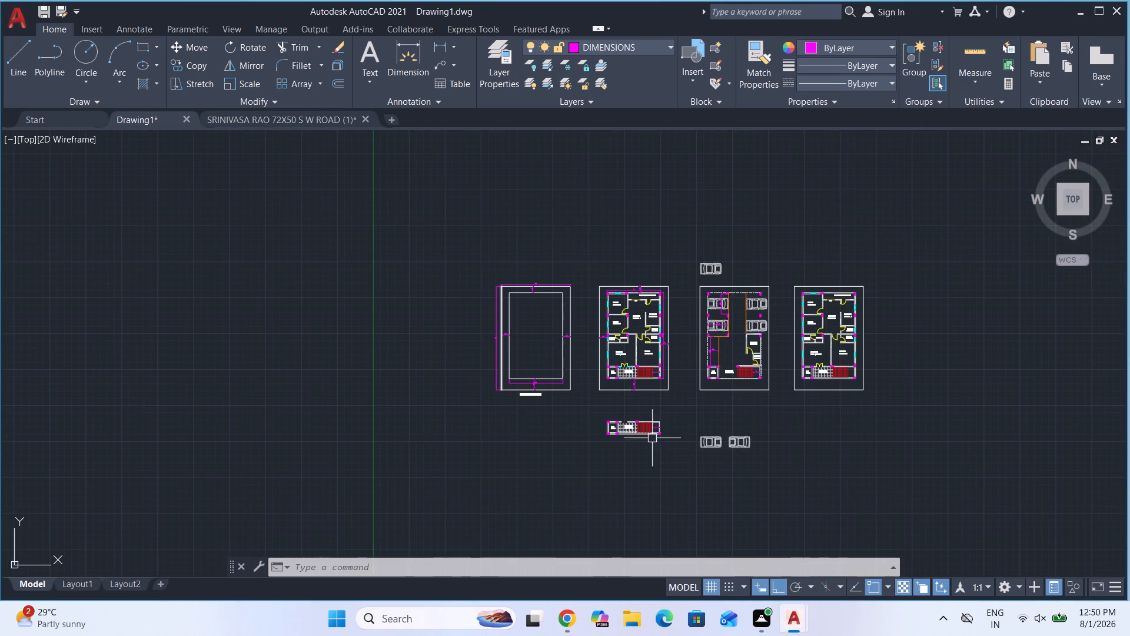
{"action": "left_click", "coordinate": [791, 481]}
{"action": "left_click", "coordinate": [574, 416]}
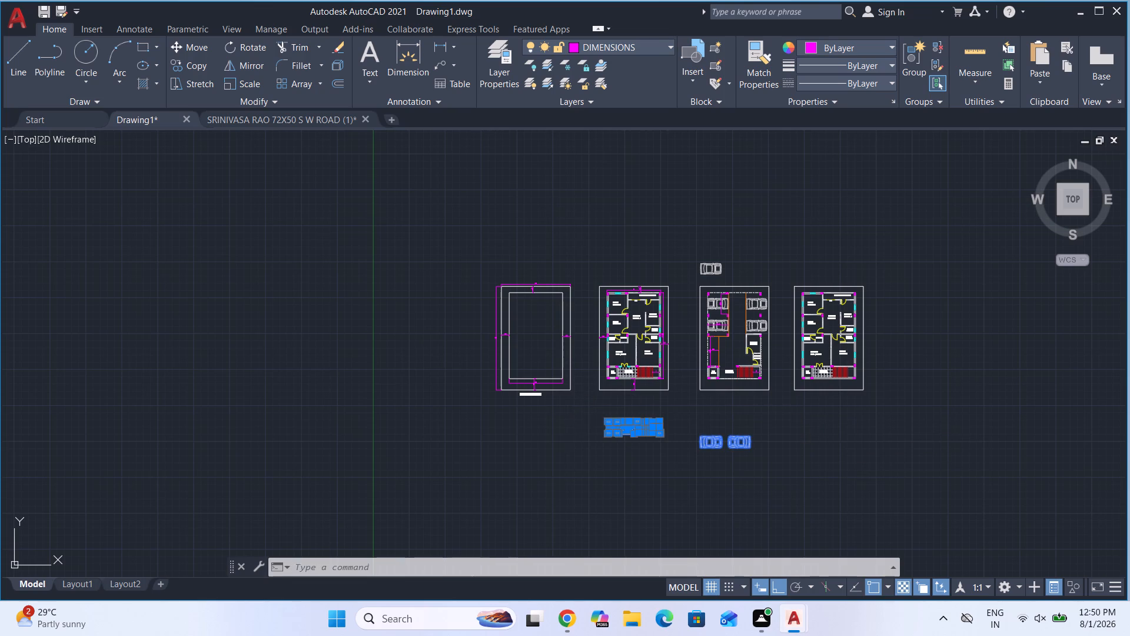
{"action": "key", "text": "Delete"}
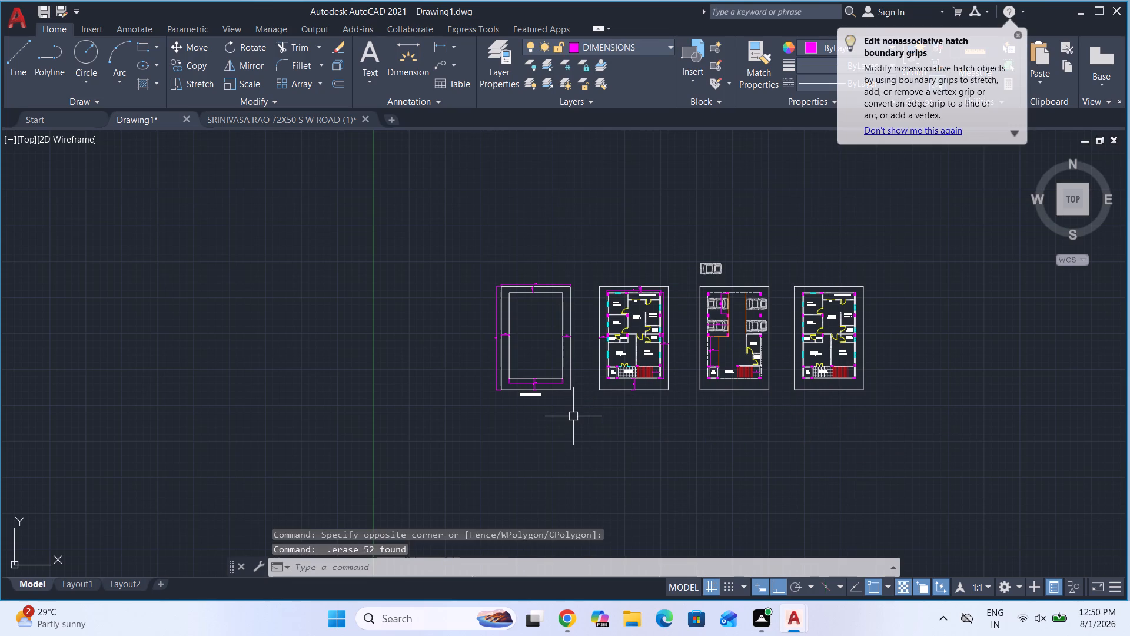
Erase the spare car lying above the parking plan's compound wall.
{"action": "scroll", "coordinate": [692, 271], "scroll_direction": "up", "scroll_amount": 3}
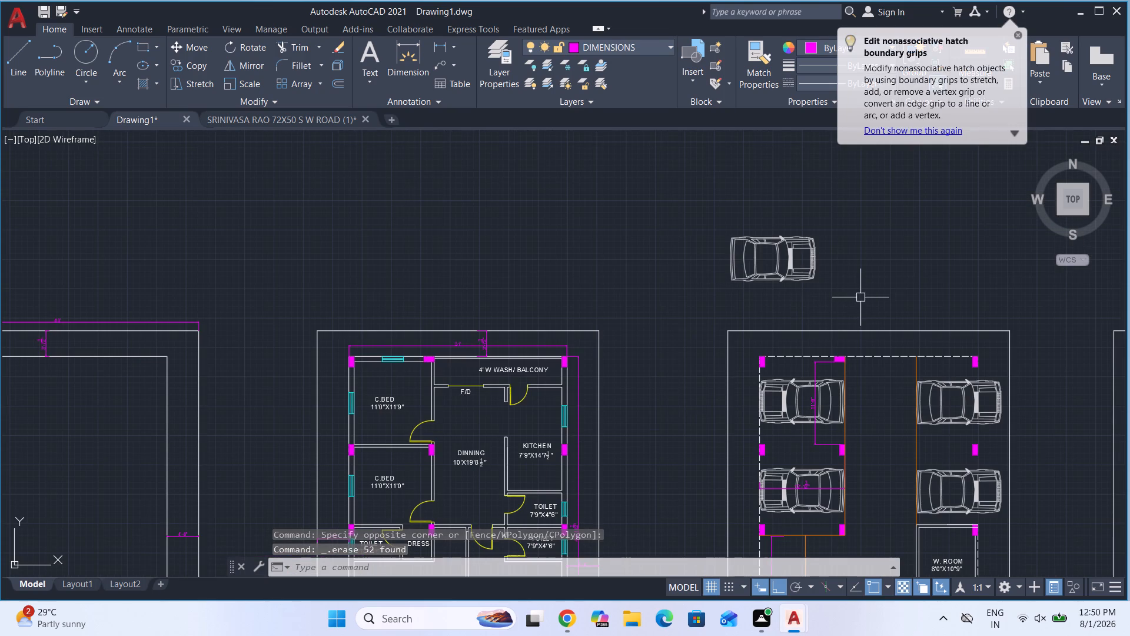
{"action": "left_click", "coordinate": [860, 297]}
{"action": "left_click", "coordinate": [714, 218]}
{"action": "key", "text": "Delete"}
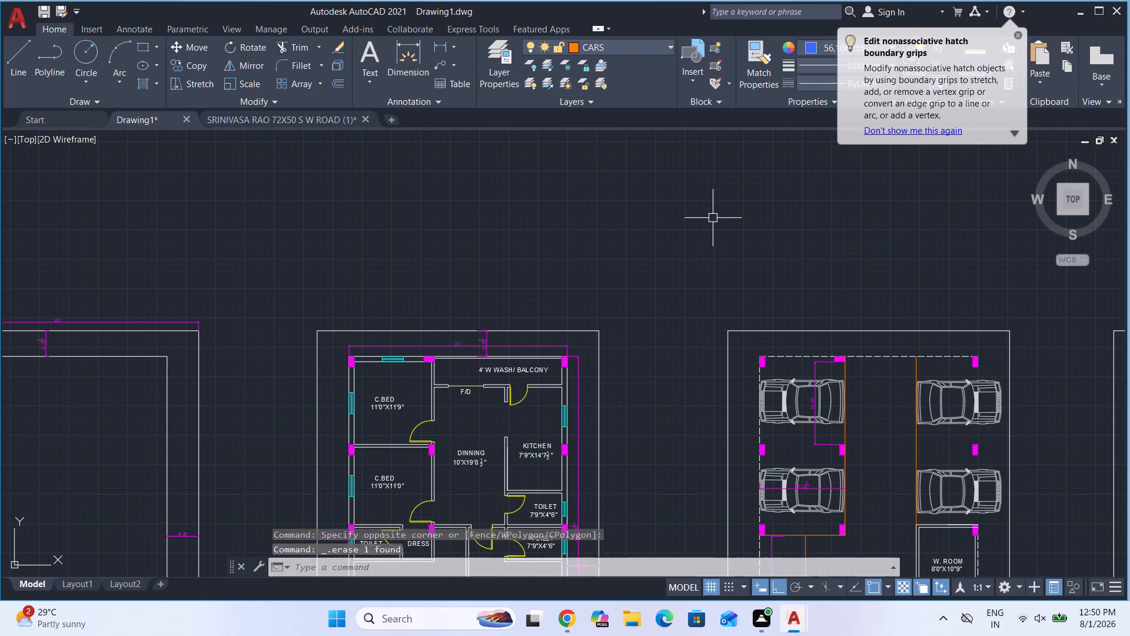
Add a horizontal linear dimension across the driveway between the two vertical orange reference lines, level with the gap between the parked cars.
{"action": "scroll", "coordinate": [569, 395], "scroll_direction": "down", "scroll_amount": 3}
{"action": "scroll", "coordinate": [641, 435], "scroll_direction": "up", "scroll_amount": 3}
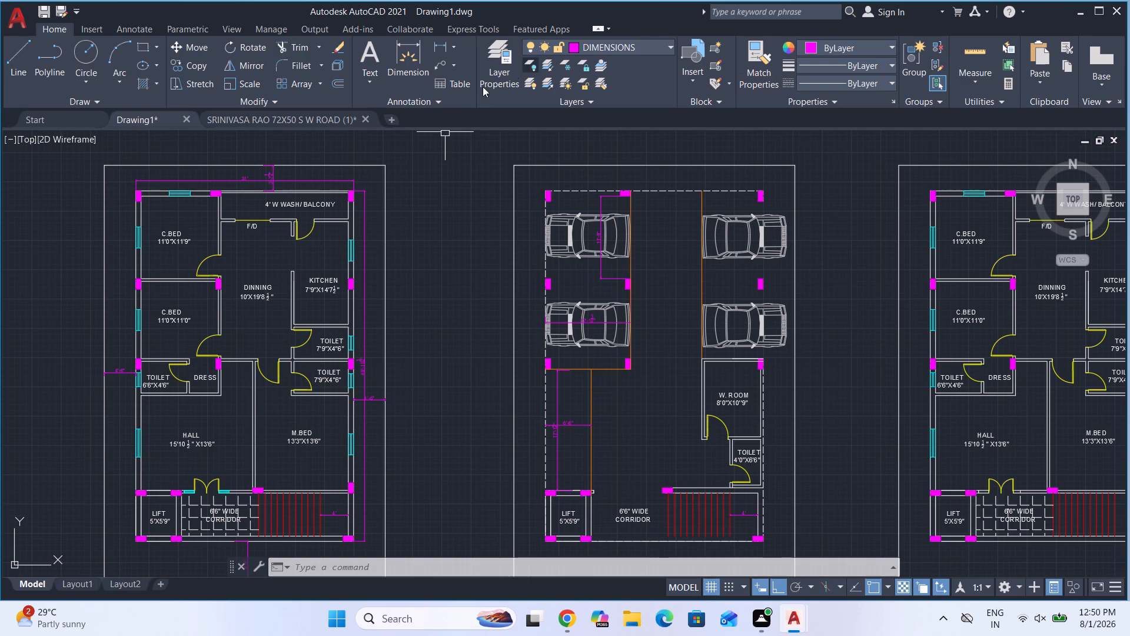
{"action": "left_click", "coordinate": [440, 47]}
{"action": "scroll", "coordinate": [654, 230], "scroll_direction": "up", "scroll_amount": 2}
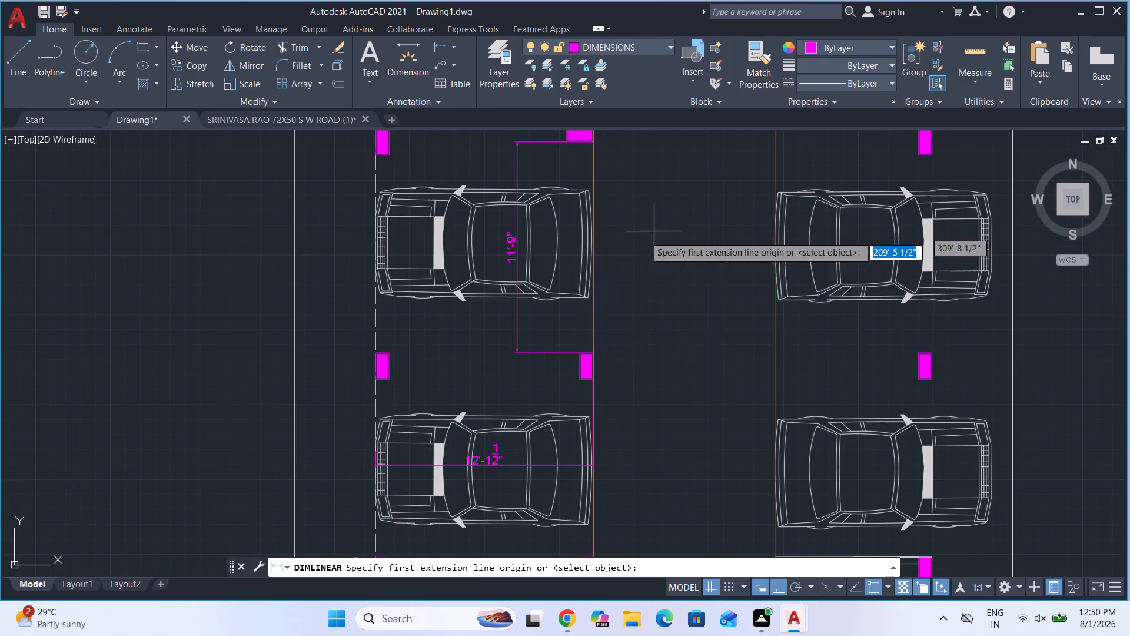
{"action": "left_click", "coordinate": [594, 319]}
{"action": "left_click", "coordinate": [774, 317]}
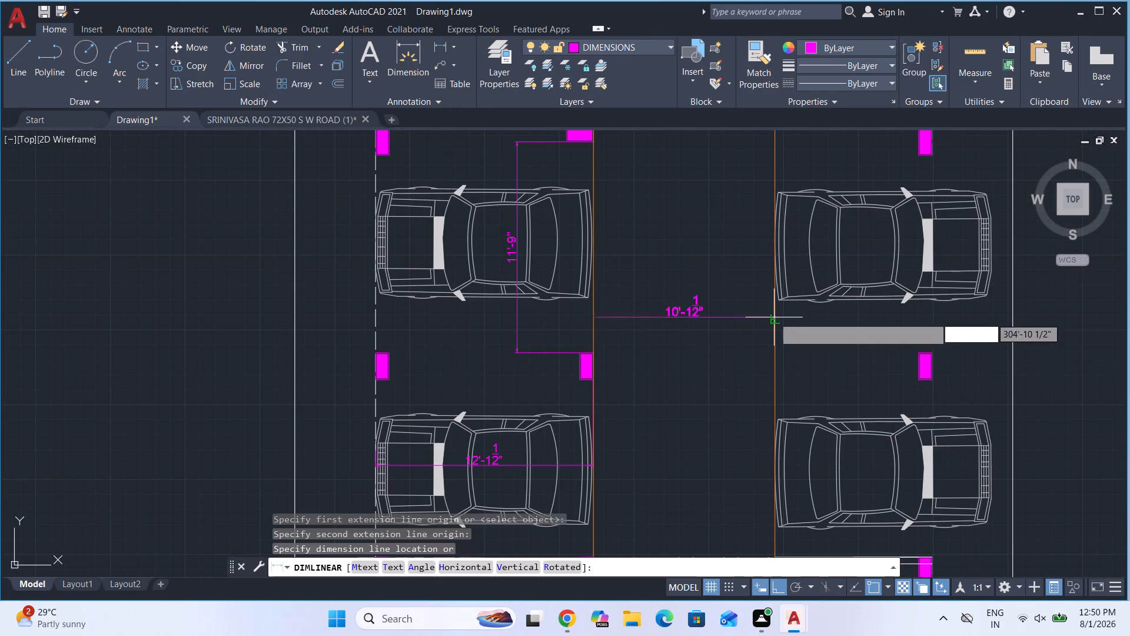
{"action": "left_click", "coordinate": [753, 314]}
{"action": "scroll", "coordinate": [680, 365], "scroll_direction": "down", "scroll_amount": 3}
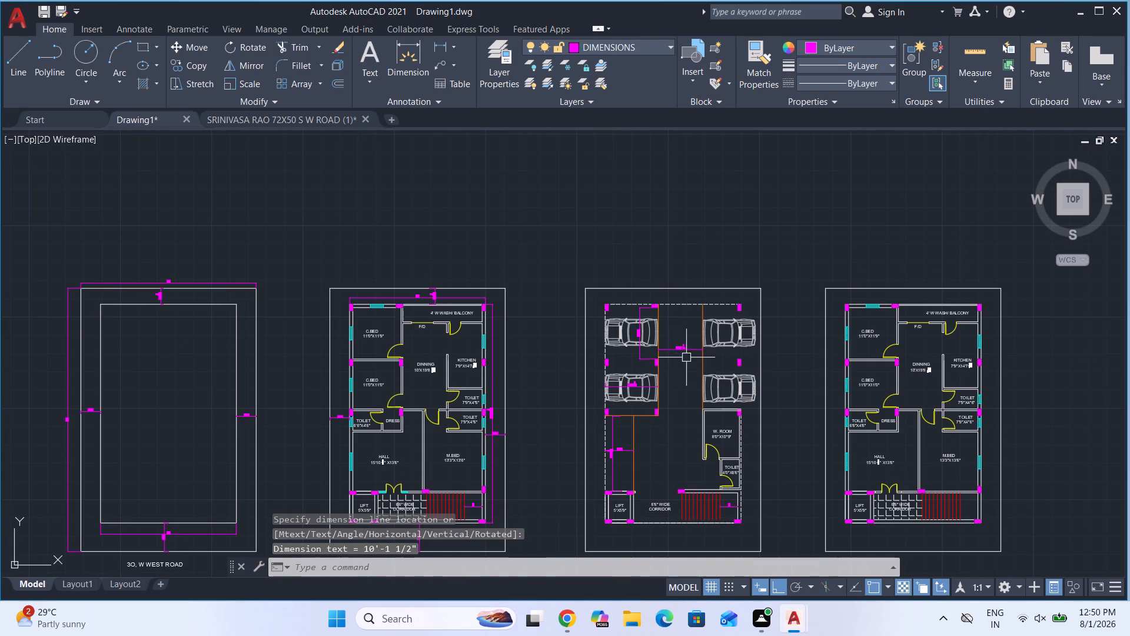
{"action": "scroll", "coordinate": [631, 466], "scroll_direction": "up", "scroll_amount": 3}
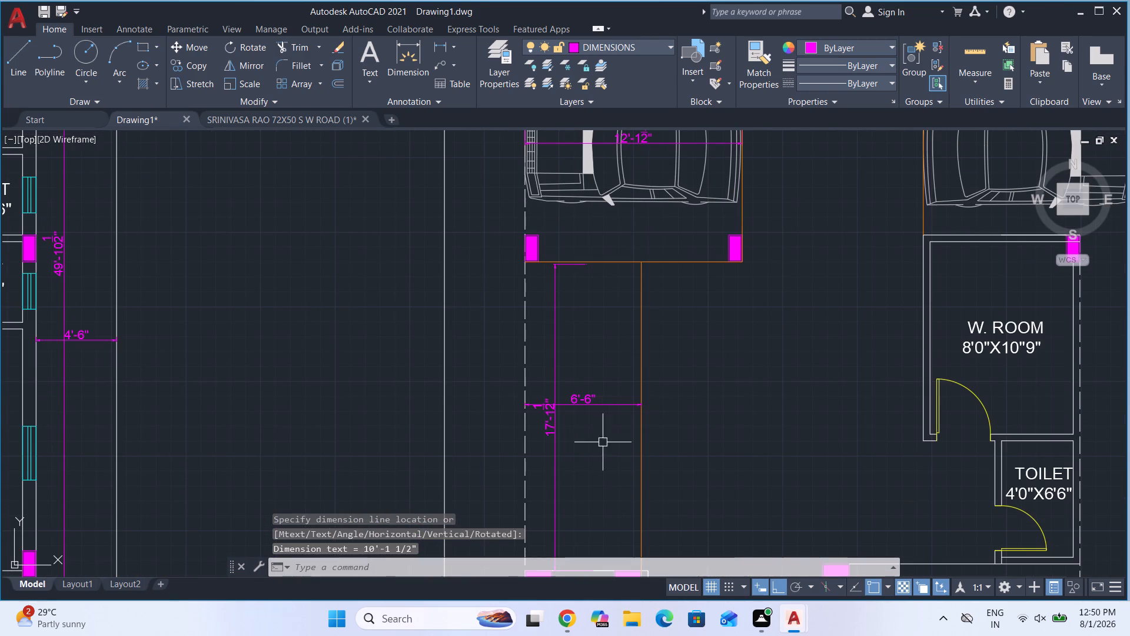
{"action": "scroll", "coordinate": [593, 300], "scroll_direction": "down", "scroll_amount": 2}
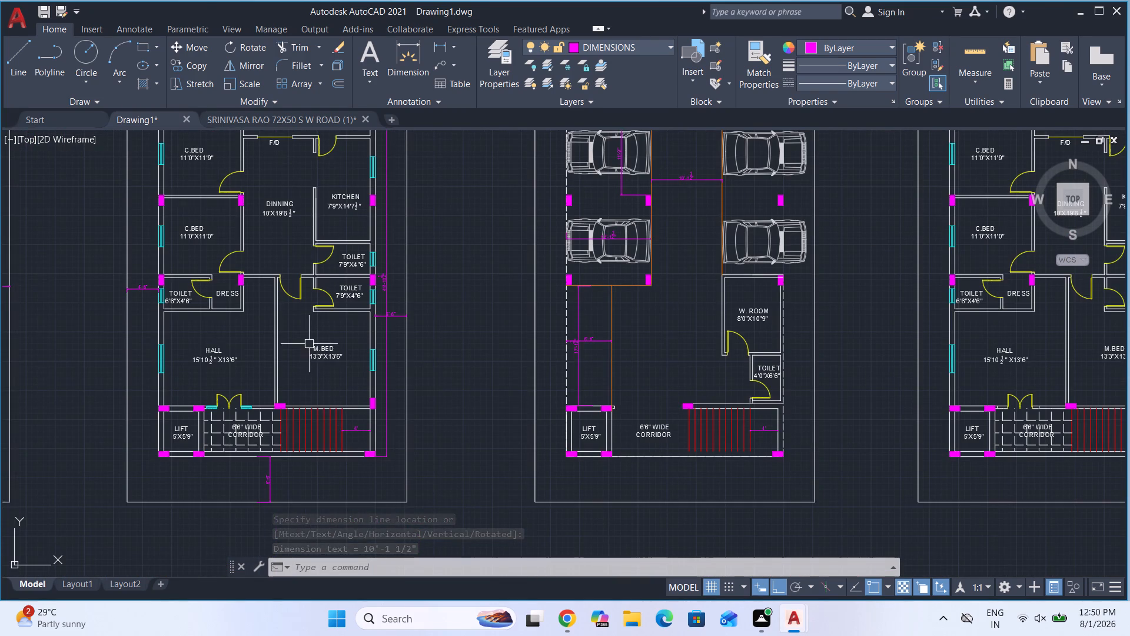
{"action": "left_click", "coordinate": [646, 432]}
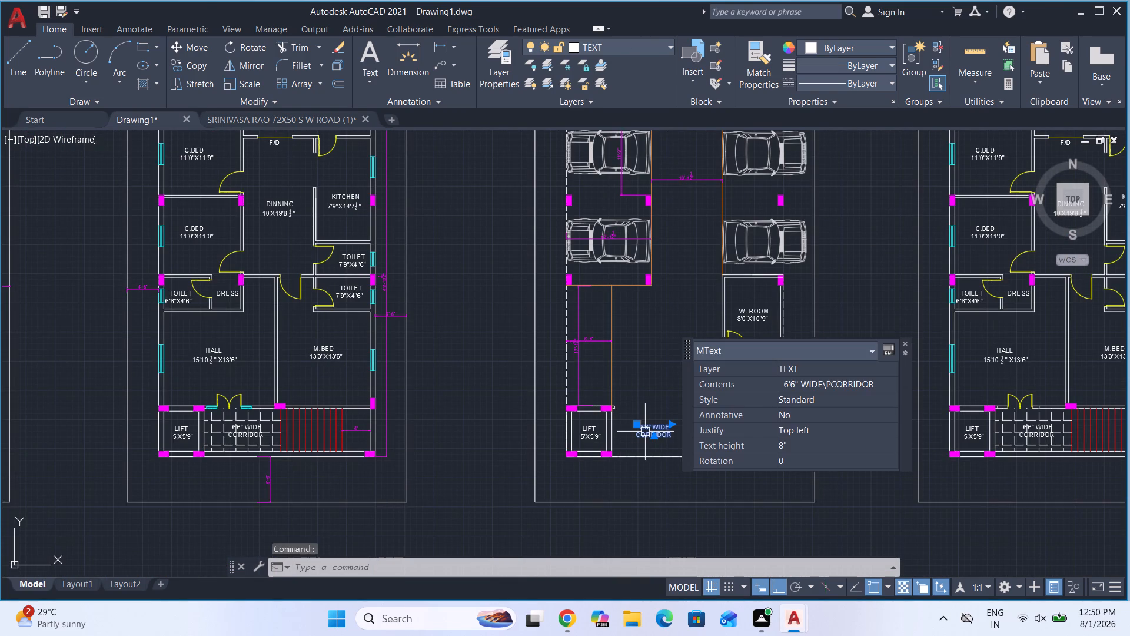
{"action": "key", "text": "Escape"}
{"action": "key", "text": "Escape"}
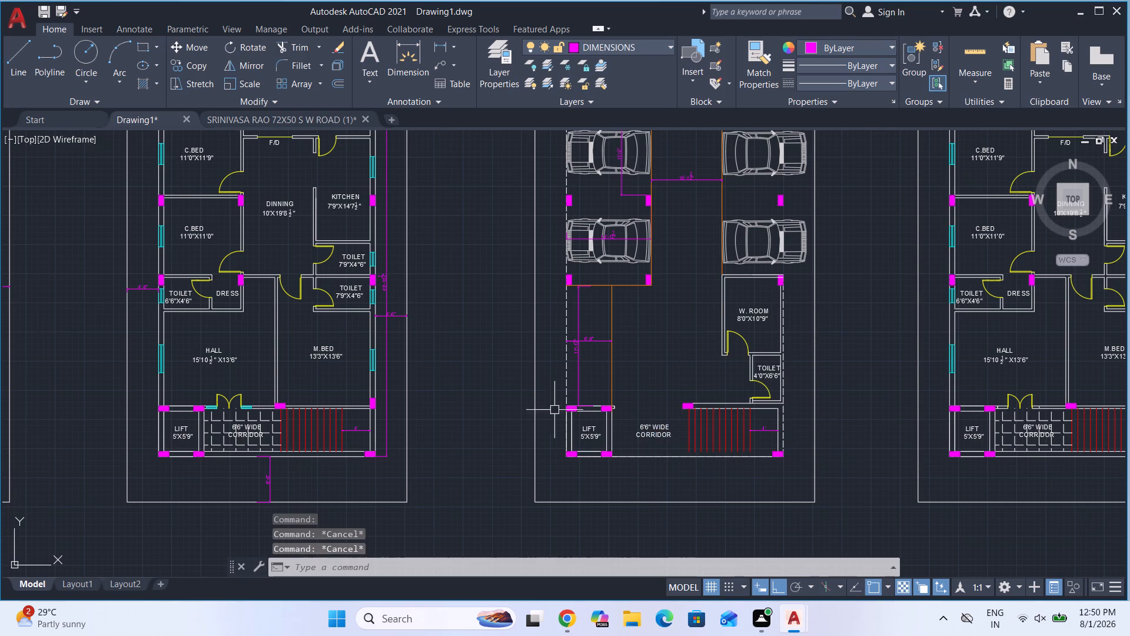
Start a multiline text in the strip above the lift on the parking plan, placing its first corner beside the vertical dimension.
{"action": "scroll", "coordinate": [588, 373], "scroll_direction": "up", "scroll_amount": 2}
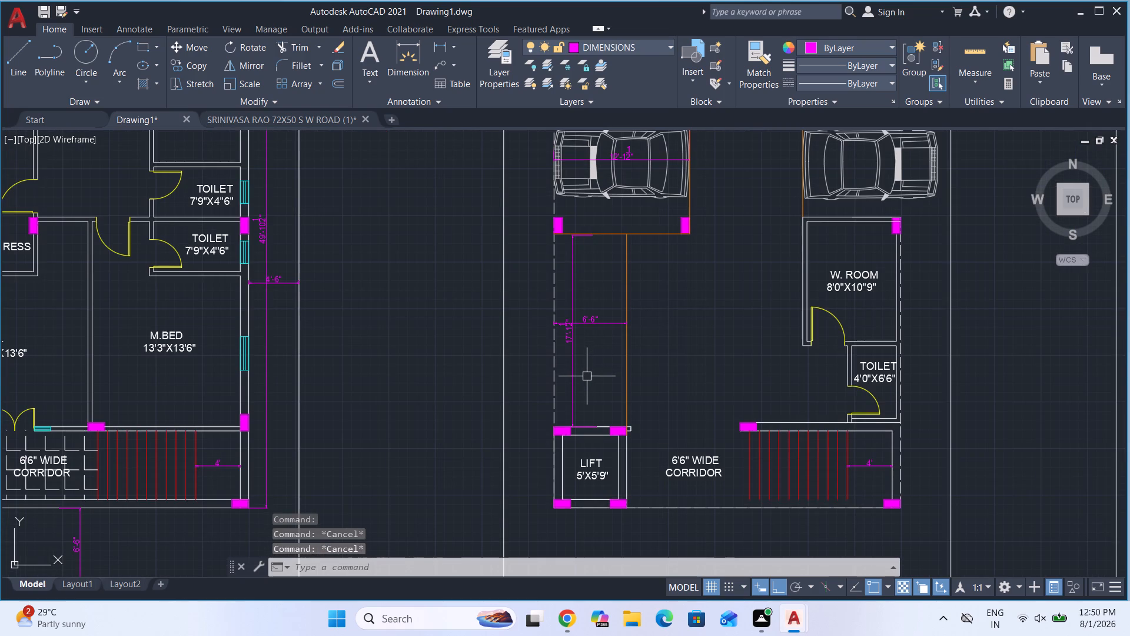
{"action": "key", "text": "m"}
{"action": "key", "text": "t"}
{"action": "key", "text": "Return"}
{"action": "left_click", "coordinate": [586, 377]}
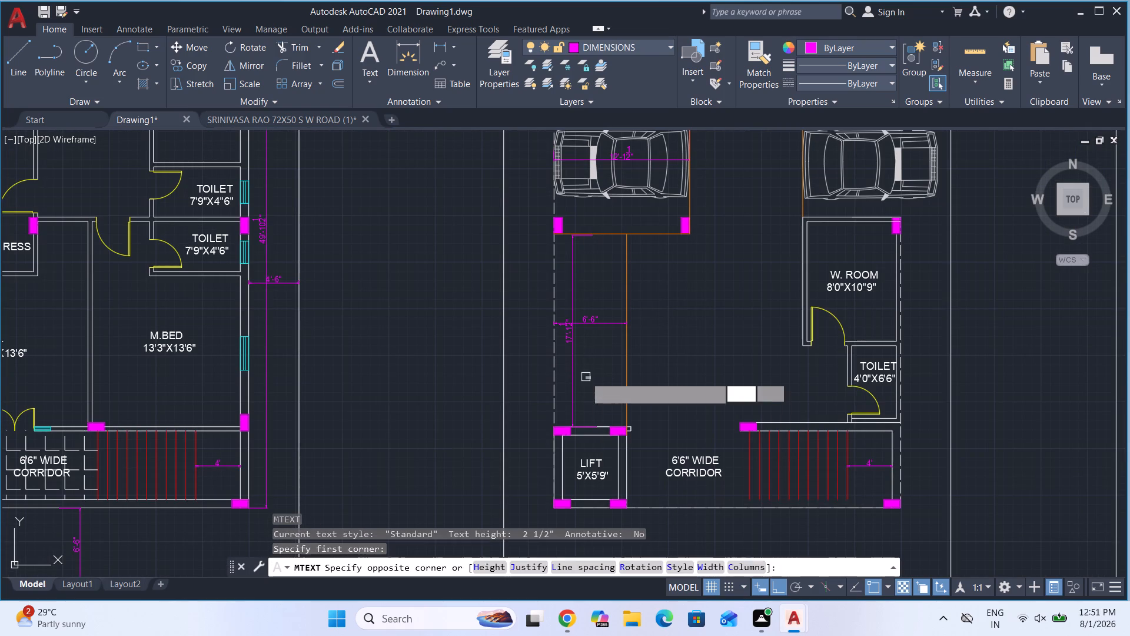
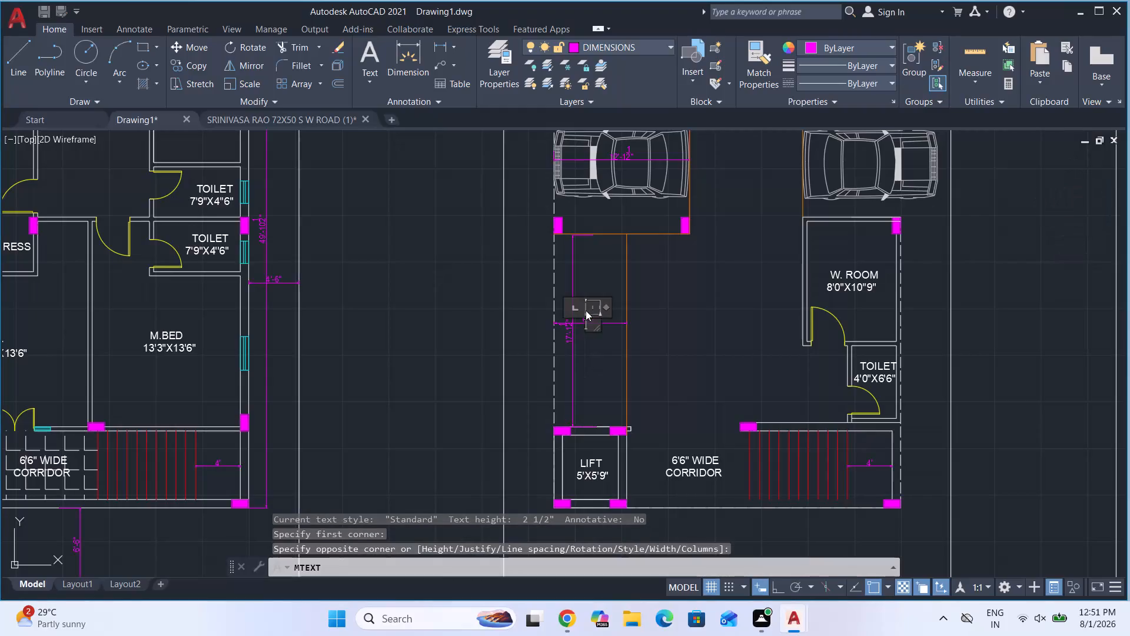
Write the multiline text TWO WHEELER DRIVEWAY in the strip above the lift, widening its frame to fit one line.
{"action": "scroll", "coordinate": [590, 328], "scroll_direction": "up", "scroll_amount": 2}
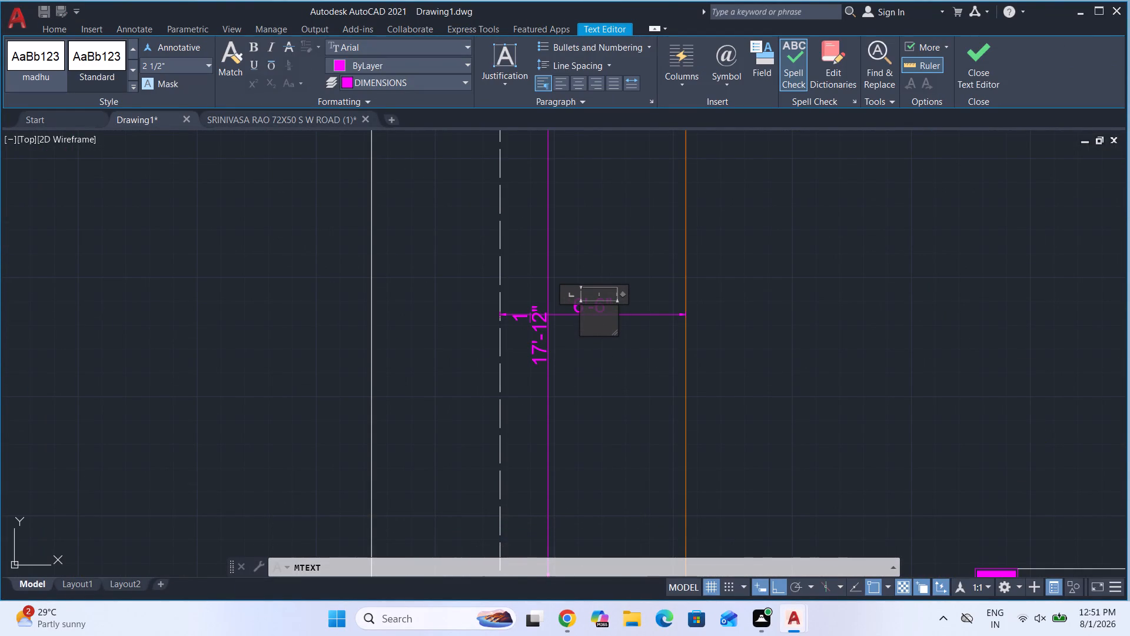
{"action": "type", "text": "TWO"}
{"action": "key", "text": "space"}
{"action": "type", "text": "WHEE"}
{"action": "type", "text": "LER"}
{"action": "key", "text": "space"}
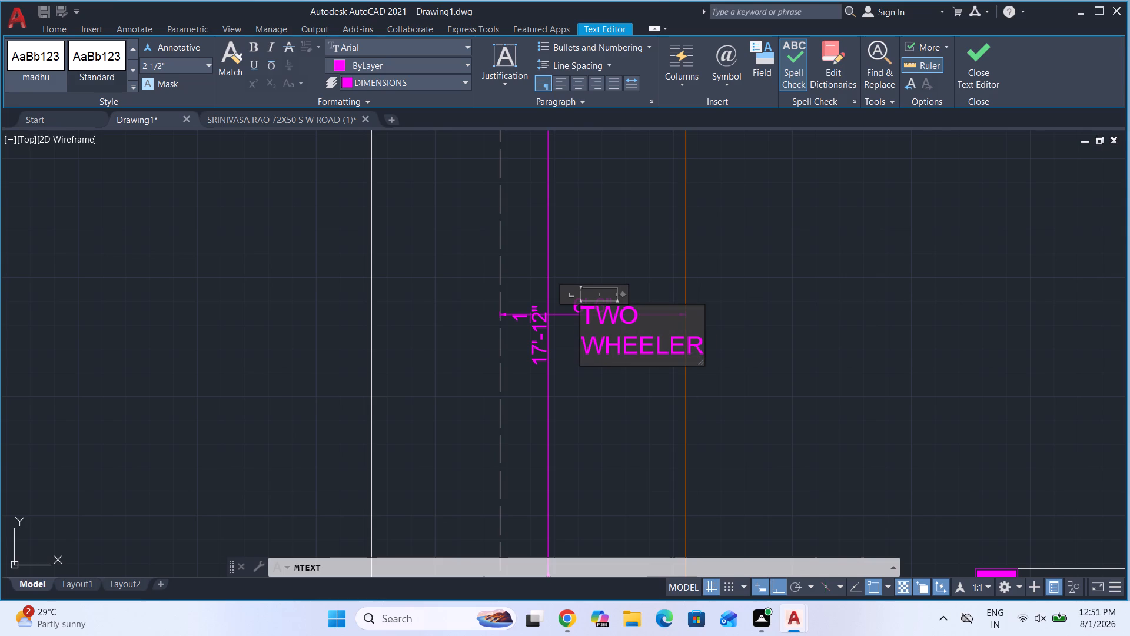
{"action": "type", "text": "DRIN"}
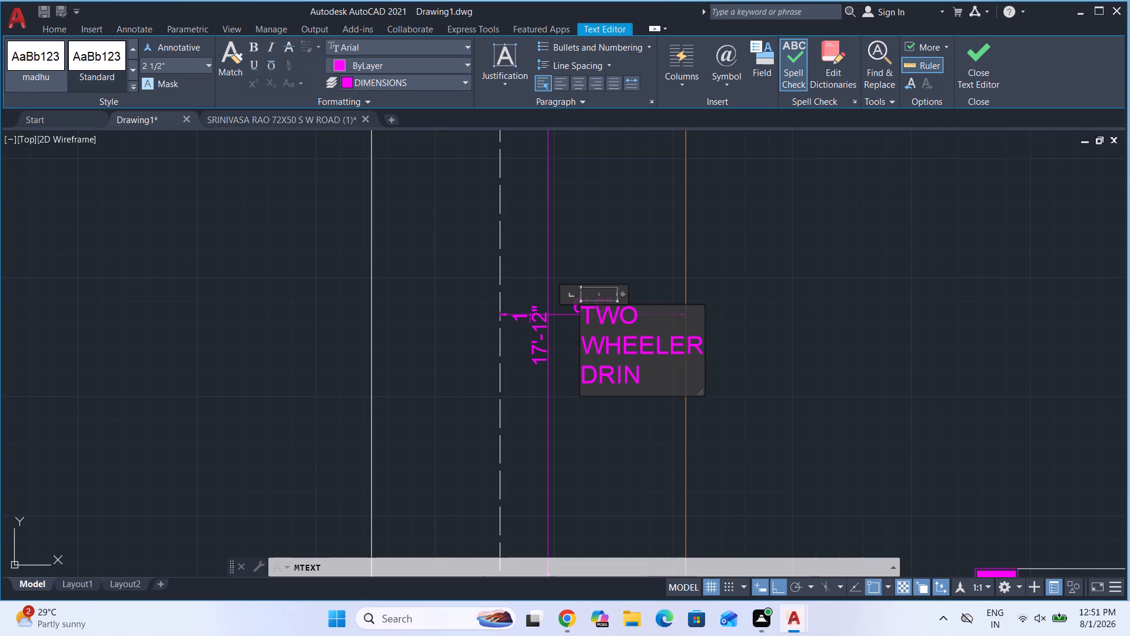
{"action": "key", "text": "BackSpace"}
{"action": "type", "text": "VEWAY"}
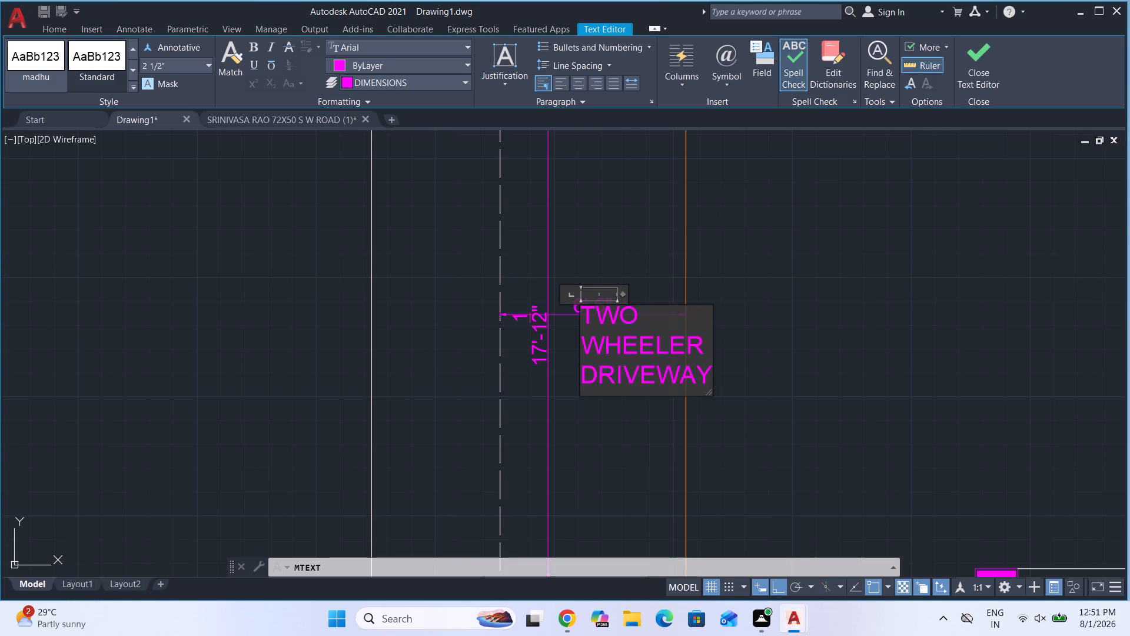
{"action": "left_click_drag", "start_coordinate": [623, 292], "coordinate": [629, 292]}
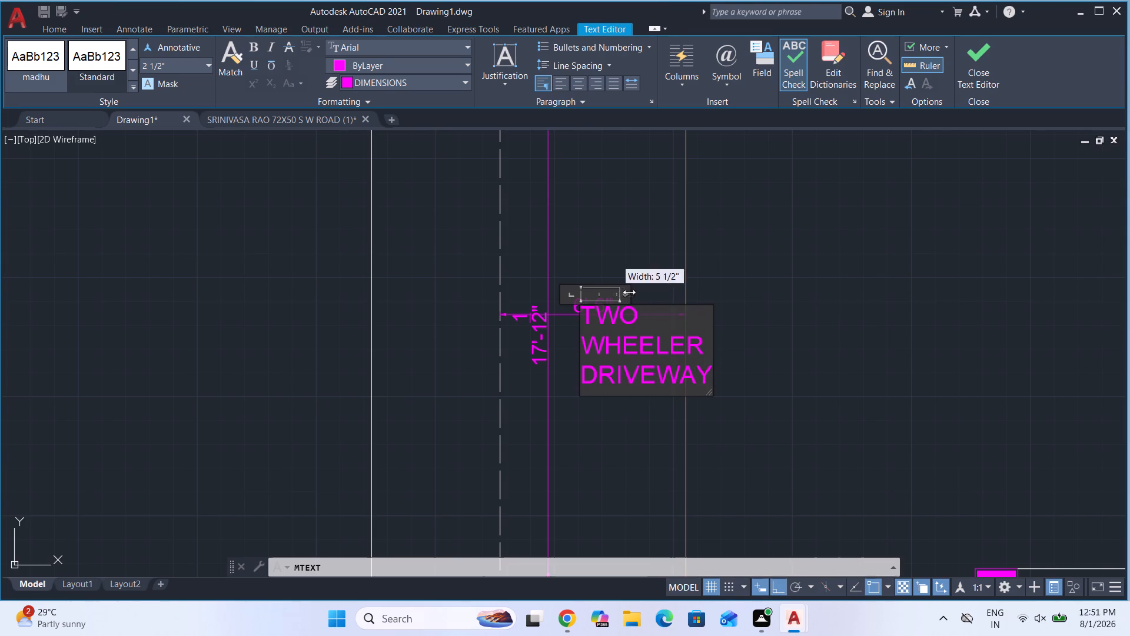
{"action": "left_click_drag", "start_coordinate": [629, 292], "coordinate": [948, 299]}
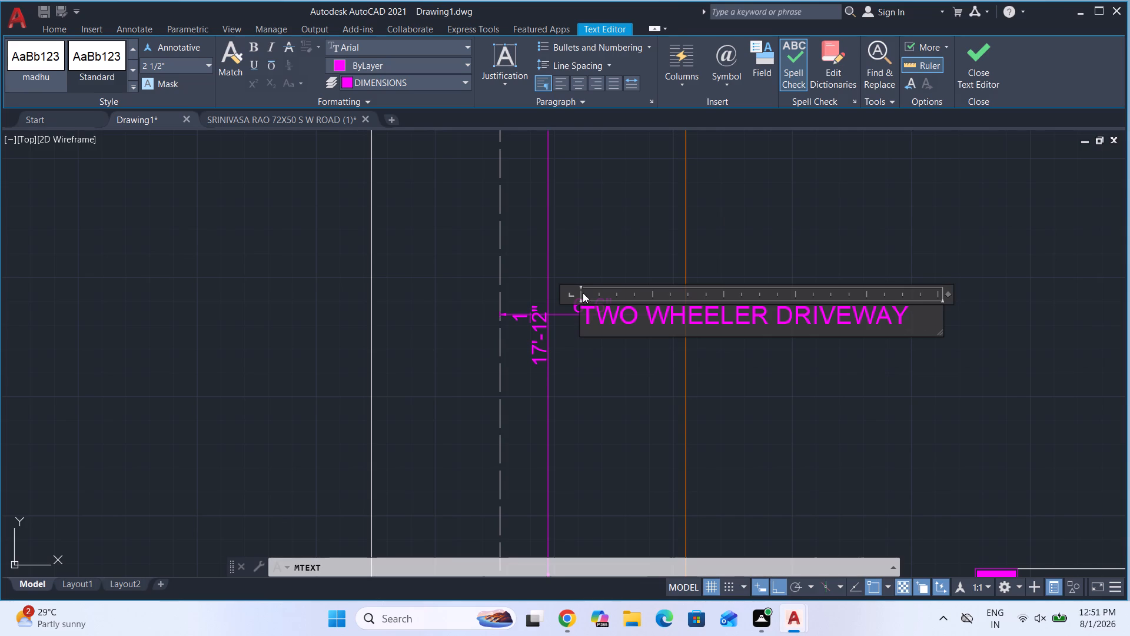
{"action": "left_click", "coordinate": [985, 67]}
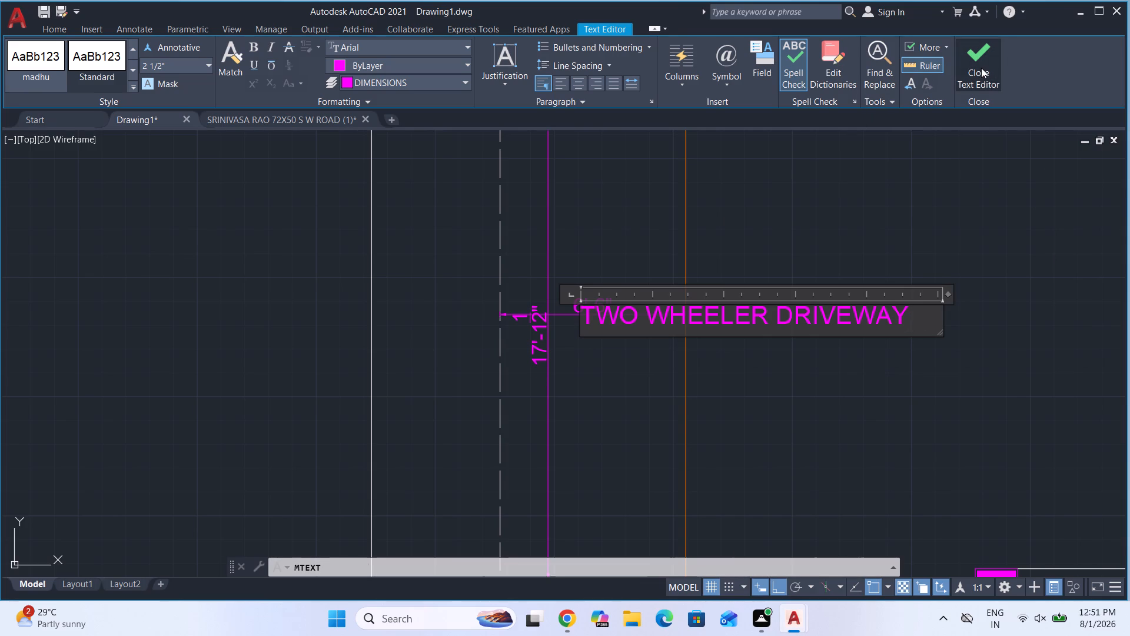
Match the TWO WHEELER DRIVEWAY text's properties to the M.BED room label of the neighbouring floor plan.
{"action": "scroll", "coordinate": [593, 413], "scroll_direction": "down", "scroll_amount": 3}
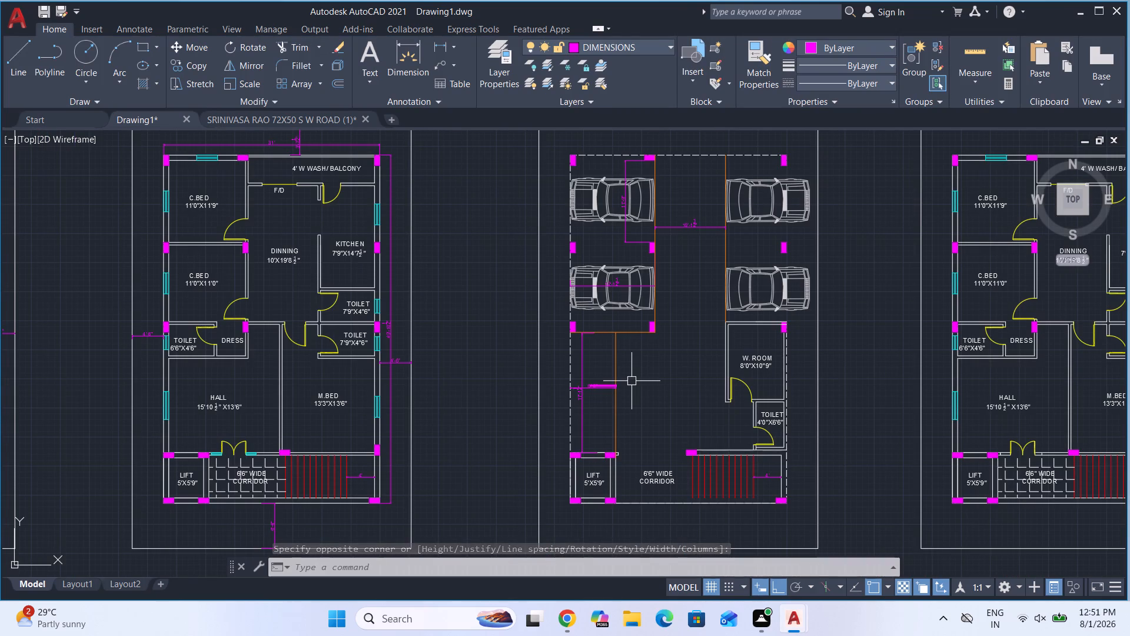
{"action": "type", "text": "MA"}
{"action": "key", "text": "Return"}
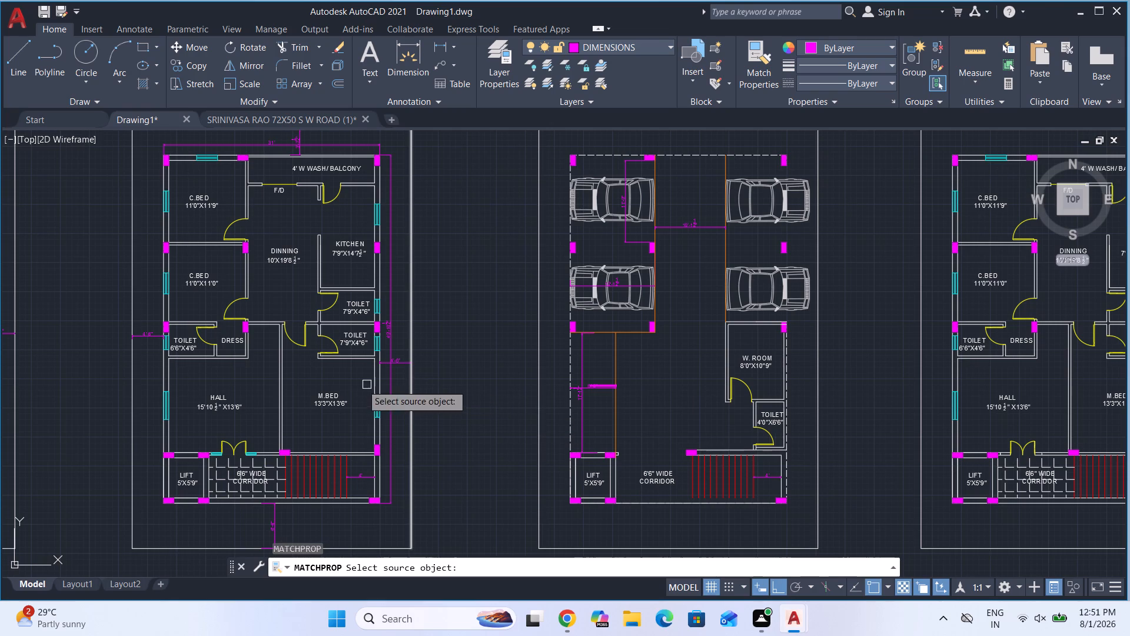
{"action": "left_click", "coordinate": [335, 397]}
{"action": "scroll", "coordinate": [581, 403], "scroll_direction": "up", "scroll_amount": 4}
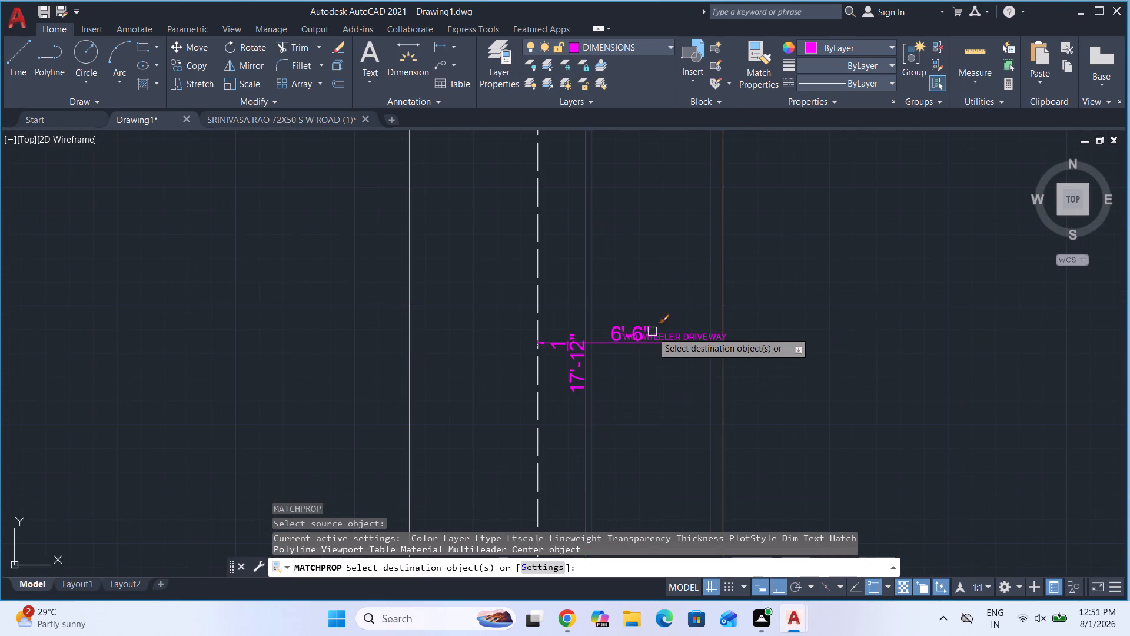
{"action": "scroll", "coordinate": [657, 330], "scroll_direction": "up", "scroll_amount": 3}
{"action": "left_click", "coordinate": [702, 342]}
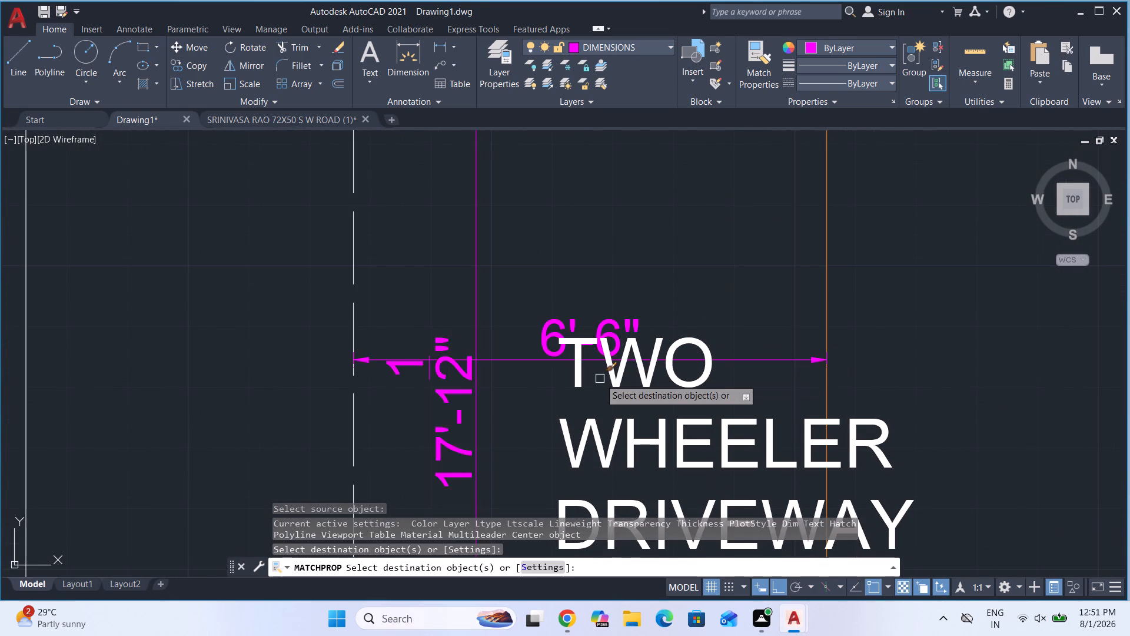
{"action": "key", "text": "Return"}
Widen the TWO WHEELER DRIVEWAY text frame so the label runs on a single line.
{"action": "double_click", "coordinate": [685, 448]}
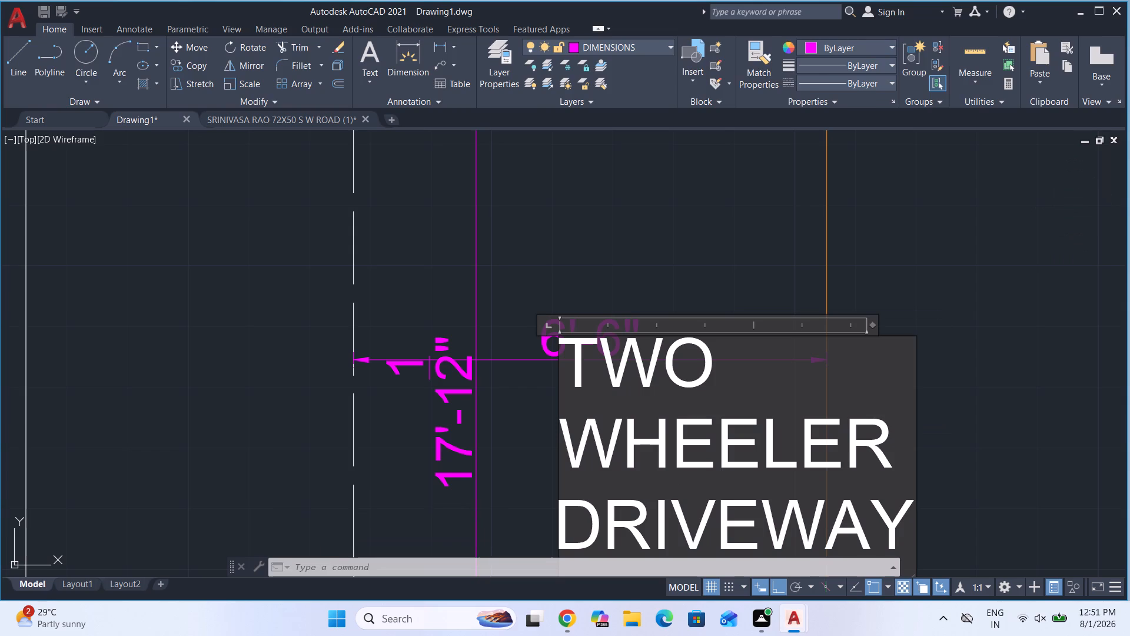
{"action": "left_click_drag", "start_coordinate": [870, 322], "coordinate": [904, 317]}
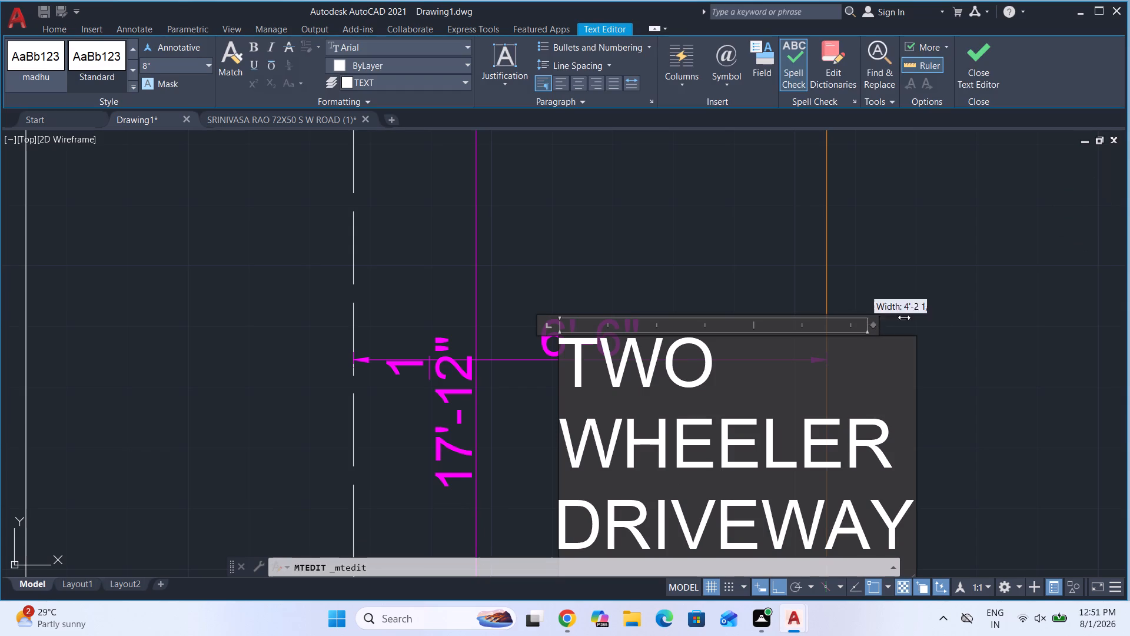
{"action": "left_click_drag", "start_coordinate": [904, 317], "coordinate": [1015, 306]}
{"action": "scroll", "coordinate": [502, 285], "scroll_direction": "down", "scroll_amount": 3}
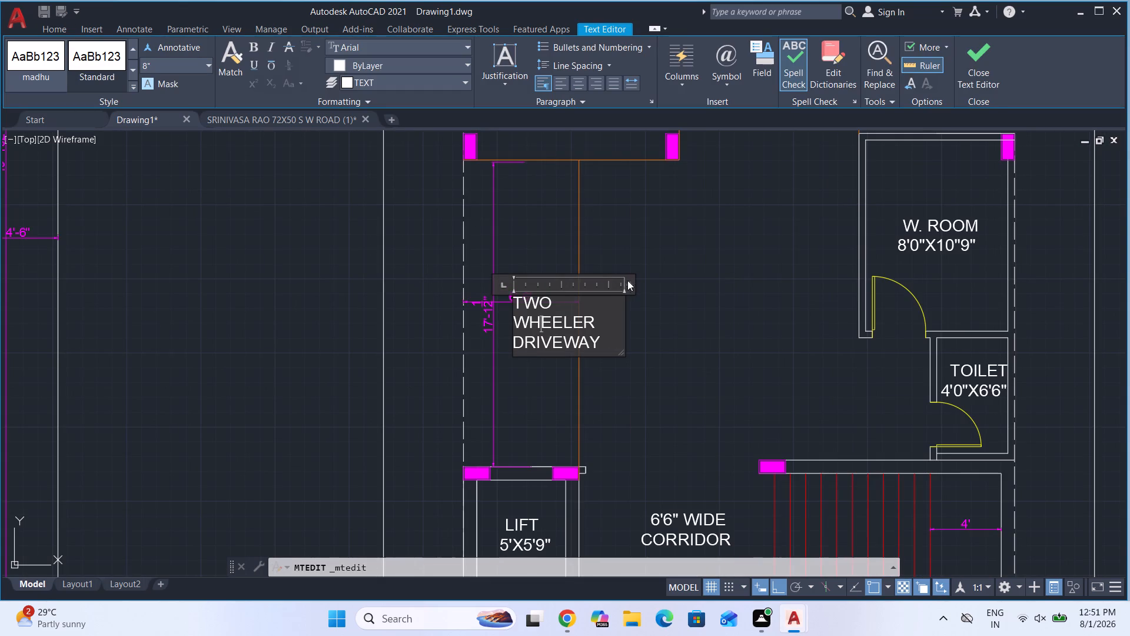
{"action": "left_click_drag", "start_coordinate": [632, 283], "coordinate": [800, 308]}
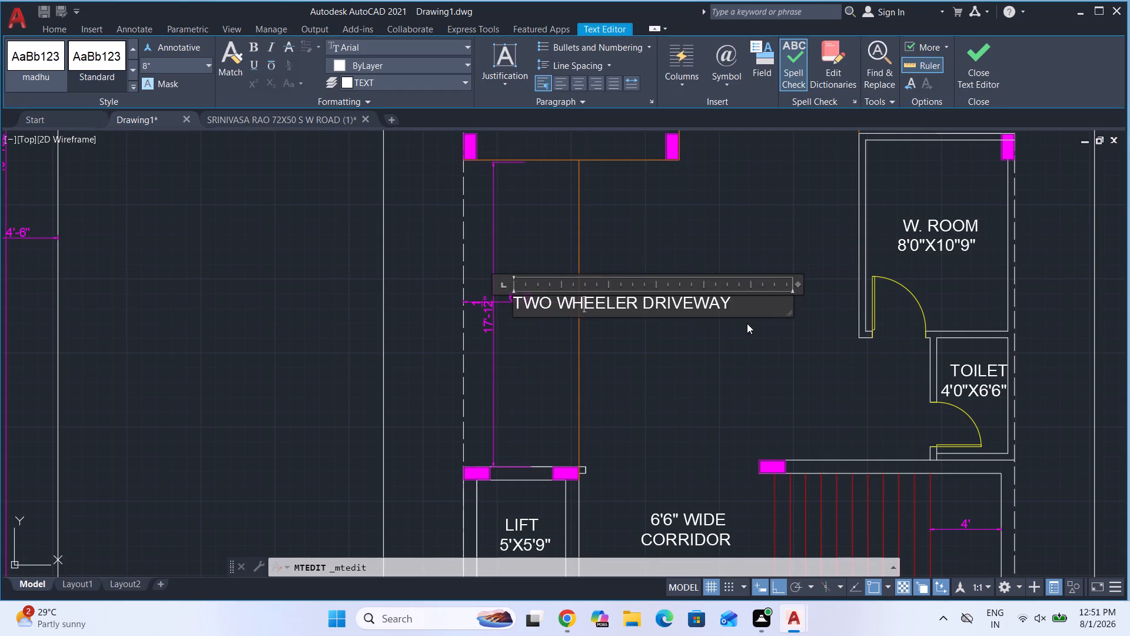
{"action": "left_click", "coordinate": [979, 80]}
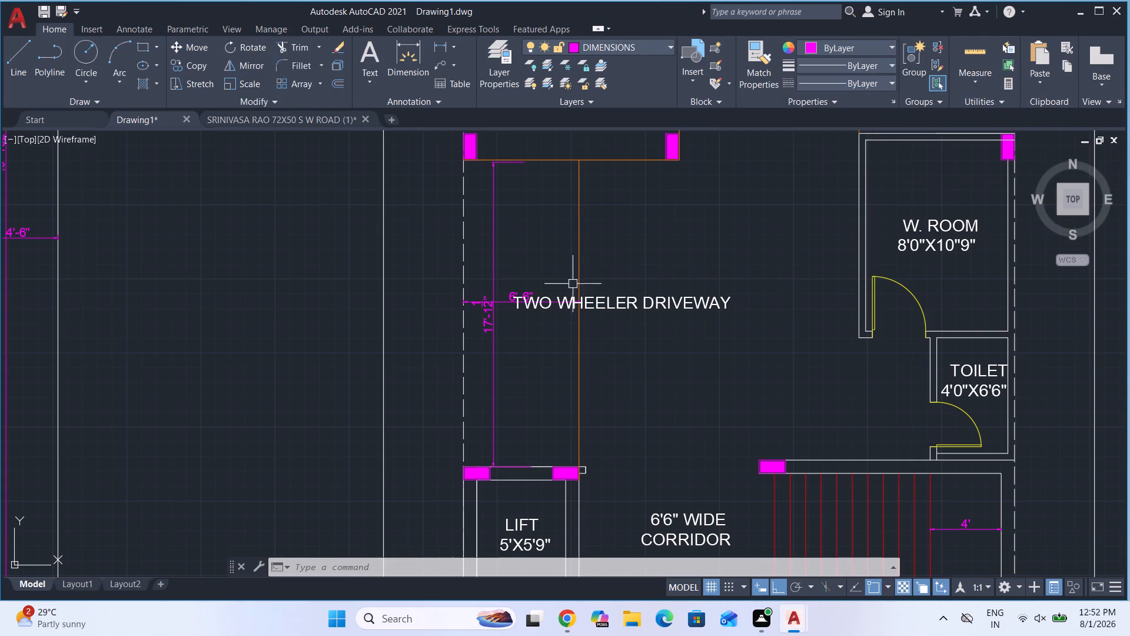
Rotate the TWO WHEELER DRIVEWAY label 90° so it reads vertically.
{"action": "left_click", "coordinate": [591, 305]}
{"action": "key", "text": "r"}
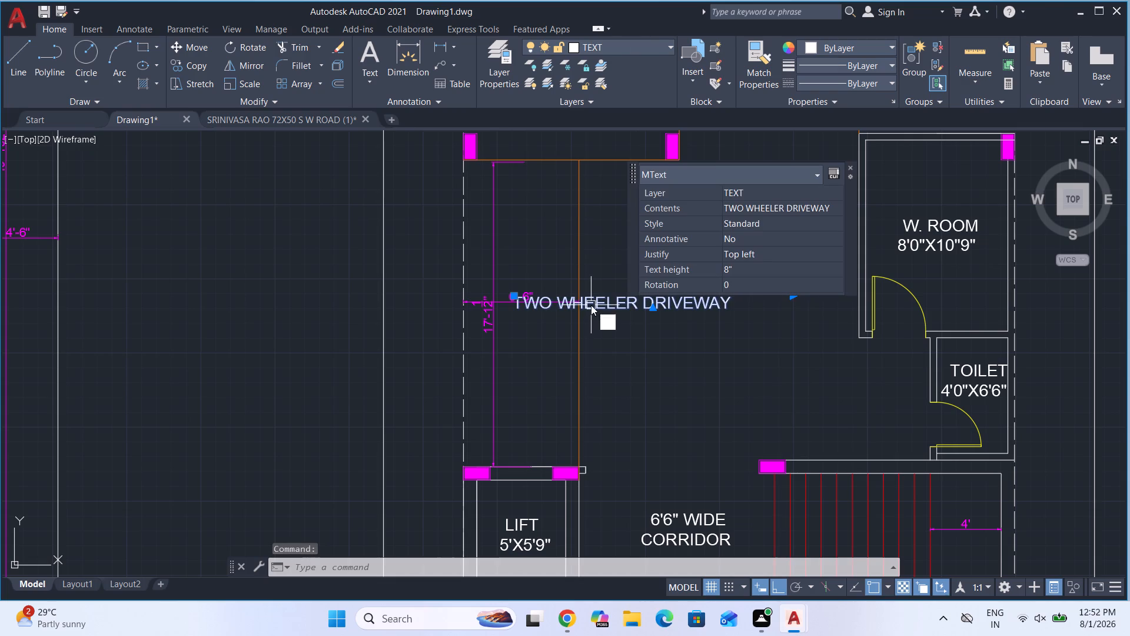
{"action": "key", "text": "o"}
{"action": "key", "text": "Return"}
{"action": "left_click", "coordinate": [590, 303]}
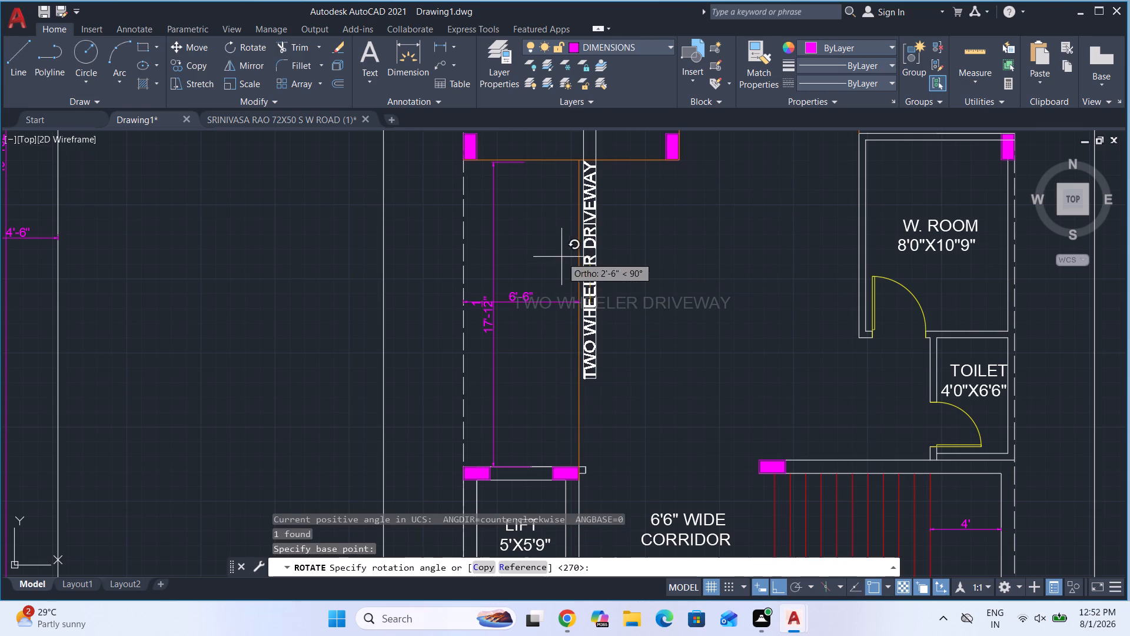
{"action": "left_click", "coordinate": [590, 259]}
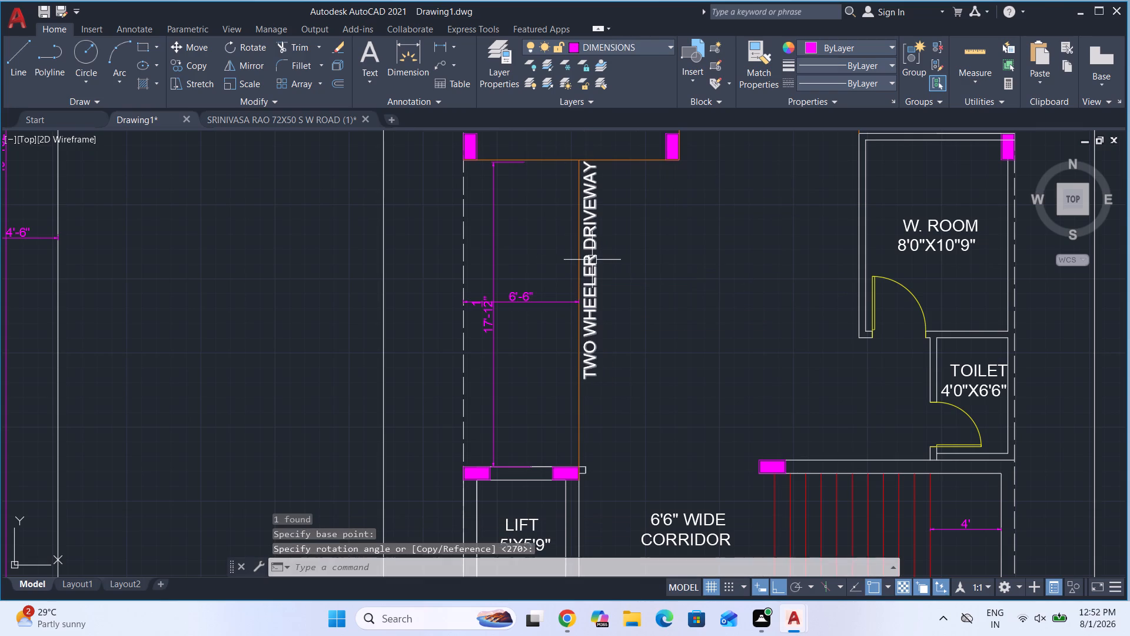
Turn ortho off and move the rotated TWO WHEELER DRIVEWAY label into the middle of the strip above the lift.
{"action": "left_click", "coordinate": [589, 263]}
{"action": "key", "text": "m"}
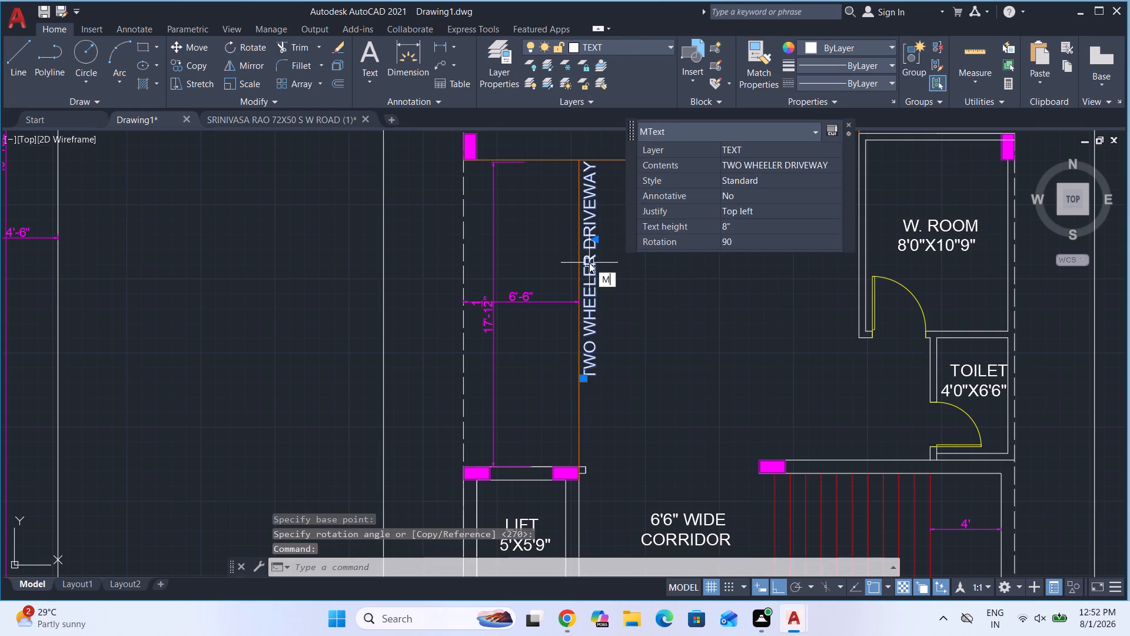
{"action": "key", "text": "Return"}
{"action": "left_click", "coordinate": [589, 263]}
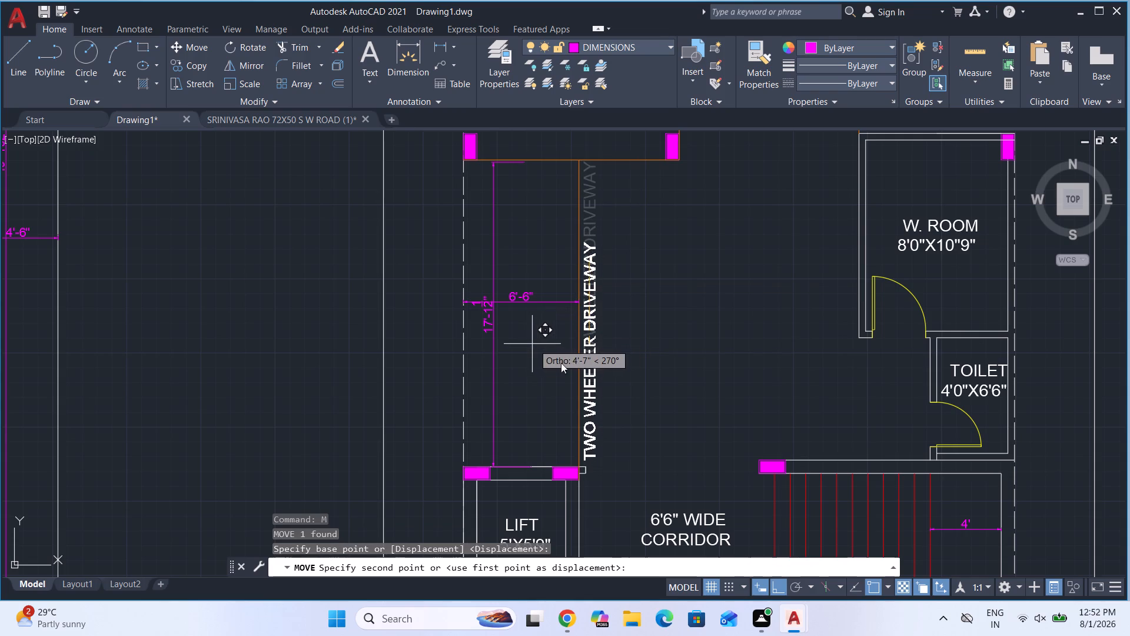
{"action": "left_click", "coordinate": [780, 587]}
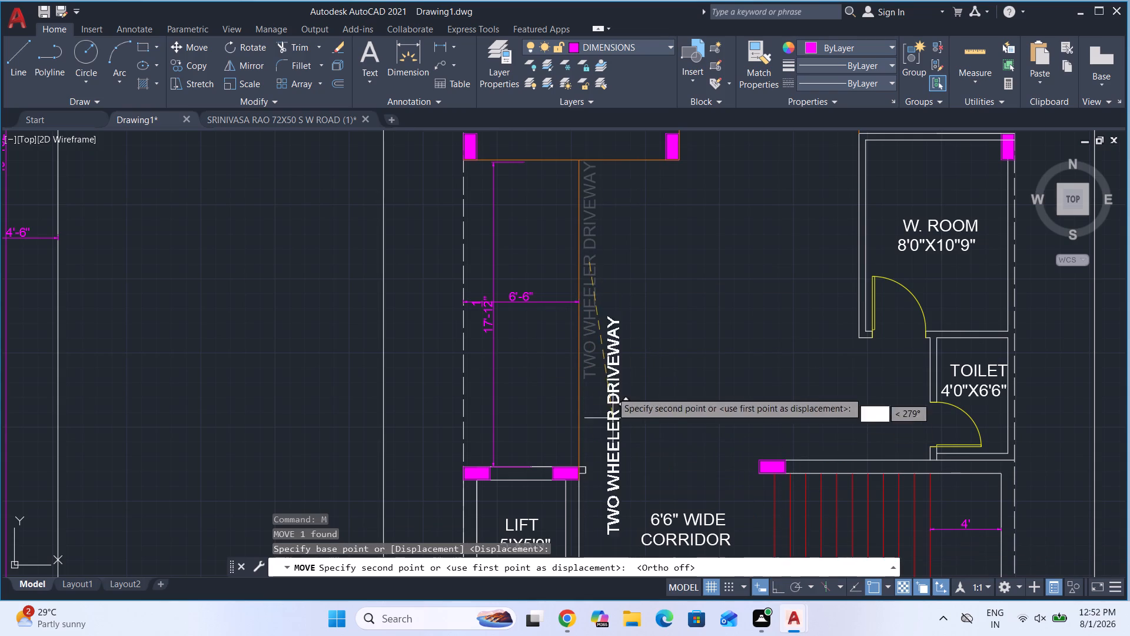
{"action": "left_click", "coordinate": [526, 320]}
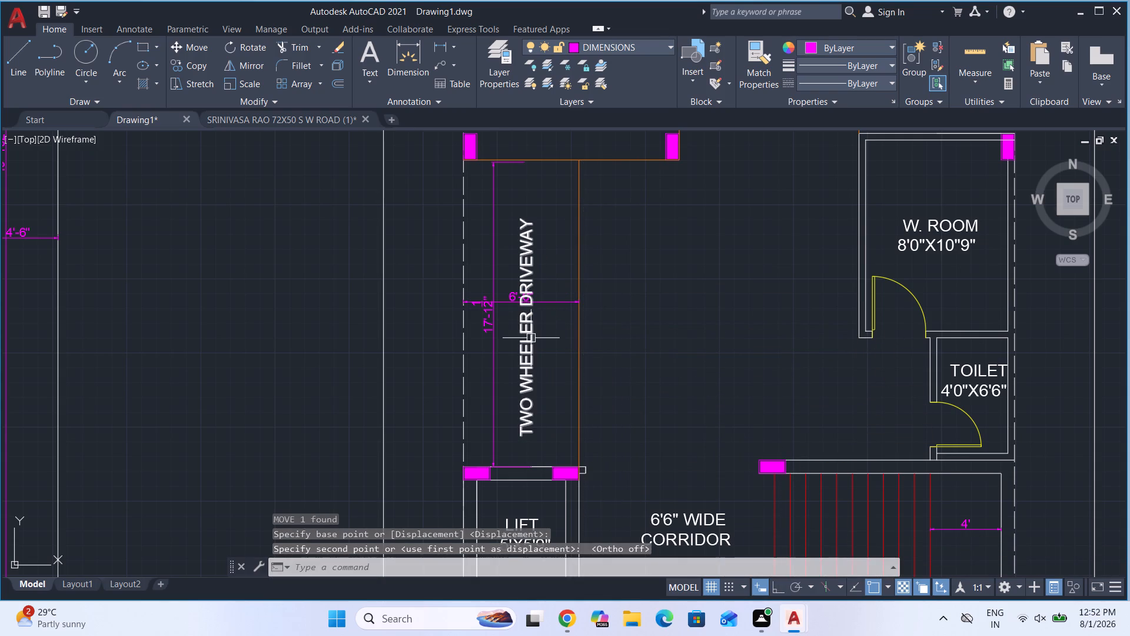
{"action": "key", "text": "Escape"}
Move the 6'-6" width dimension up the driveway strip, clear of the TWO WHEELER DRIVEWAY label.
{"action": "scroll", "coordinate": [534, 331], "scroll_direction": "up", "scroll_amount": 2}
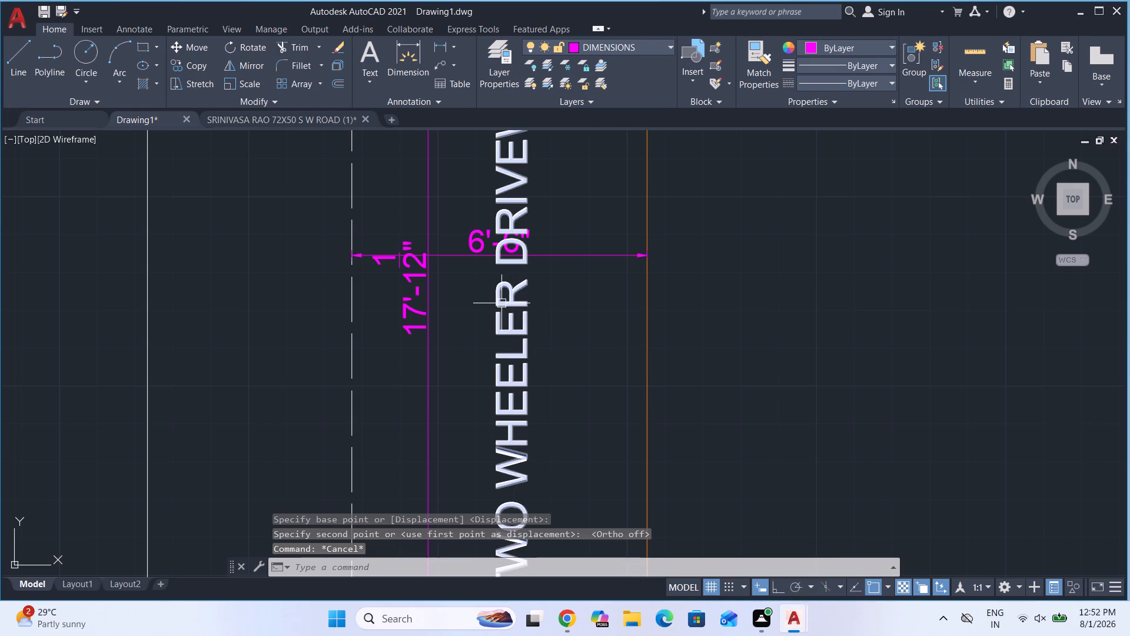
{"action": "left_click", "coordinate": [453, 257]}
{"action": "key", "text": "m"}
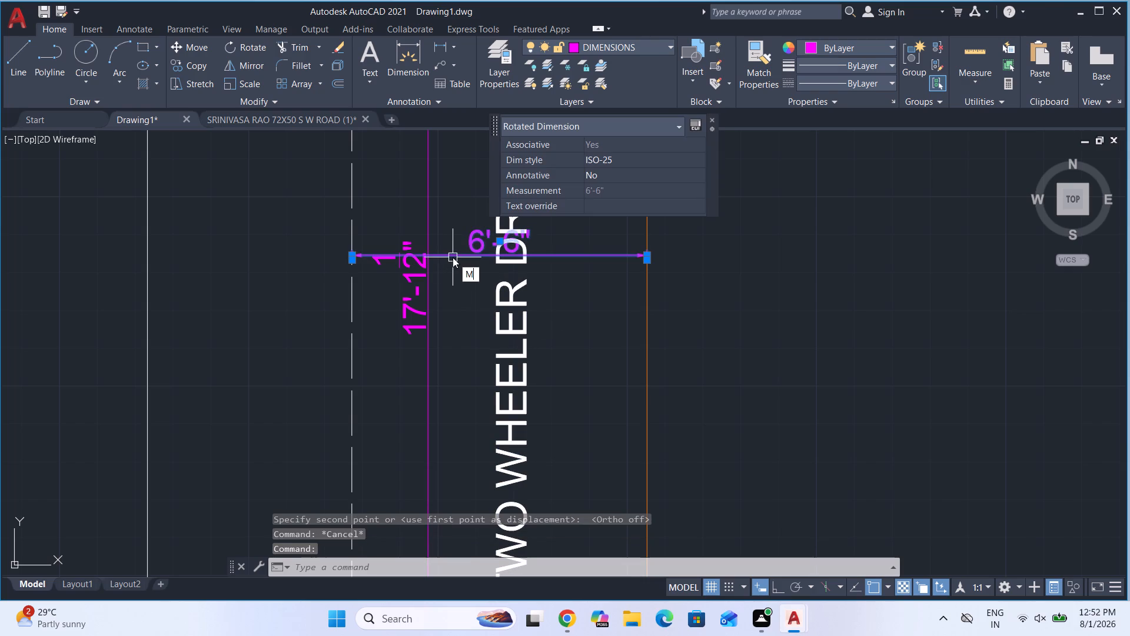
{"action": "key", "text": "Return"}
{"action": "left_click", "coordinate": [451, 258]}
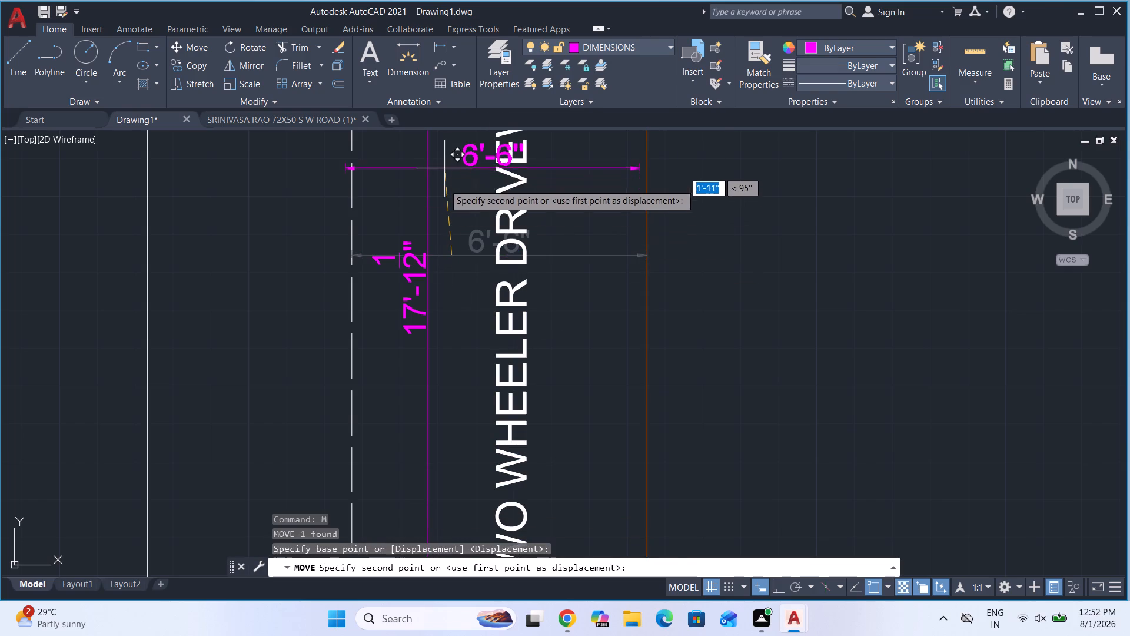
{"action": "scroll", "coordinate": [444, 213], "scroll_direction": "down", "scroll_amount": 3}
{"action": "scroll", "coordinate": [452, 173], "scroll_direction": "up", "scroll_amount": 2}
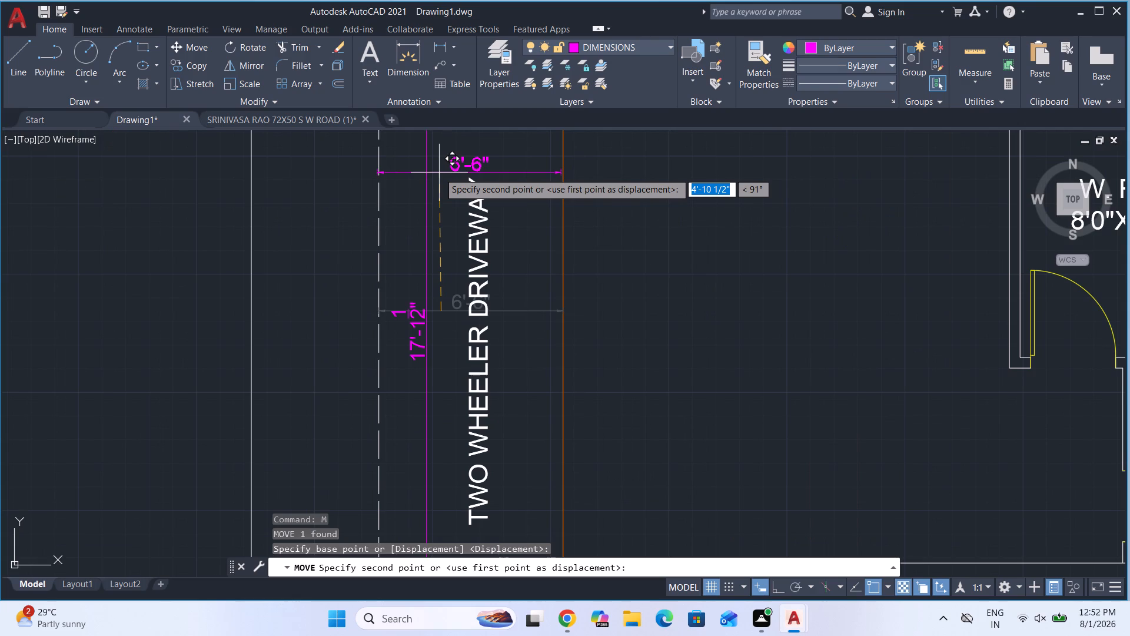
{"action": "left_click", "coordinate": [441, 173]}
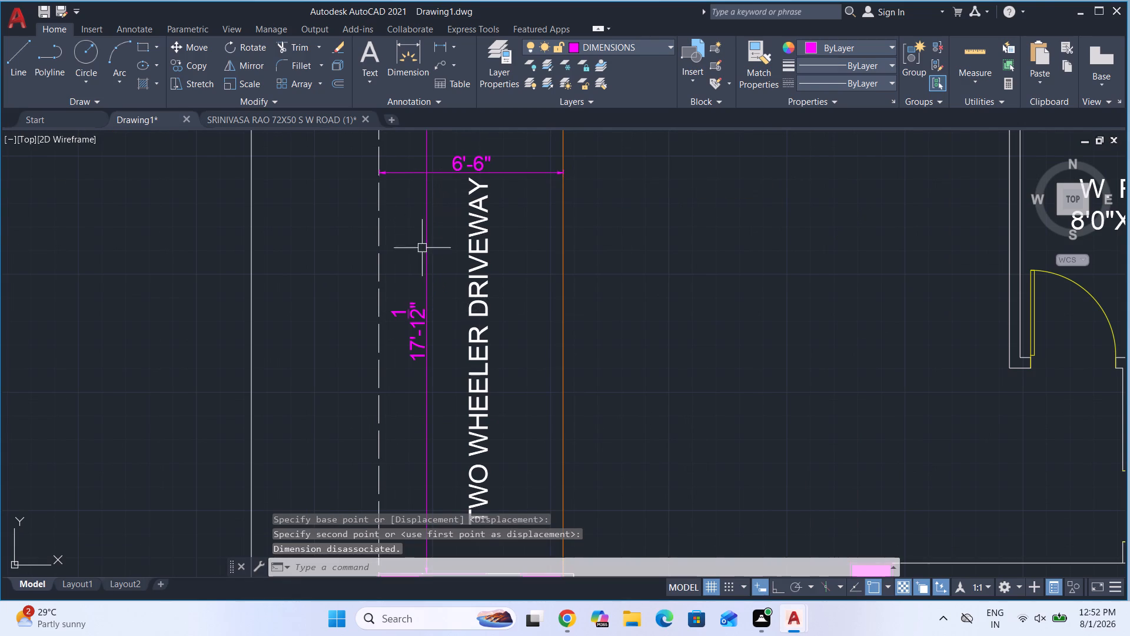
{"action": "key", "text": "Escape"}
{"action": "key", "text": "Escape"}
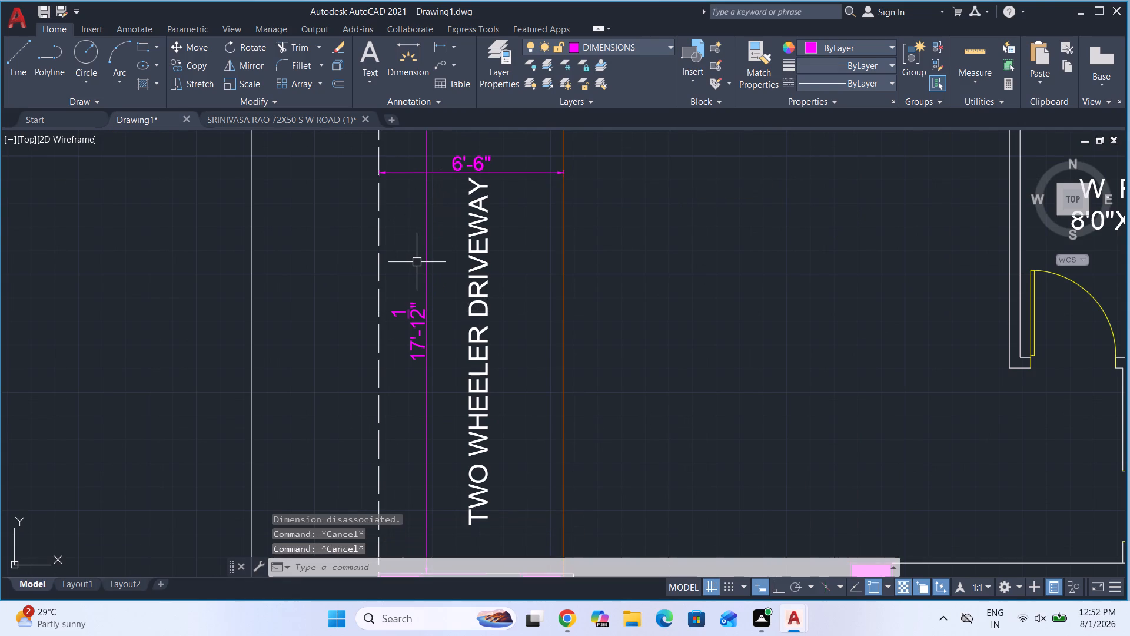
Draw a horizontal line about 23'-9" long from the lift's lower column to the column beyond the stairs, closing the corridor and stair wall.
{"action": "scroll", "coordinate": [559, 453], "scroll_direction": "down", "scroll_amount": 2}
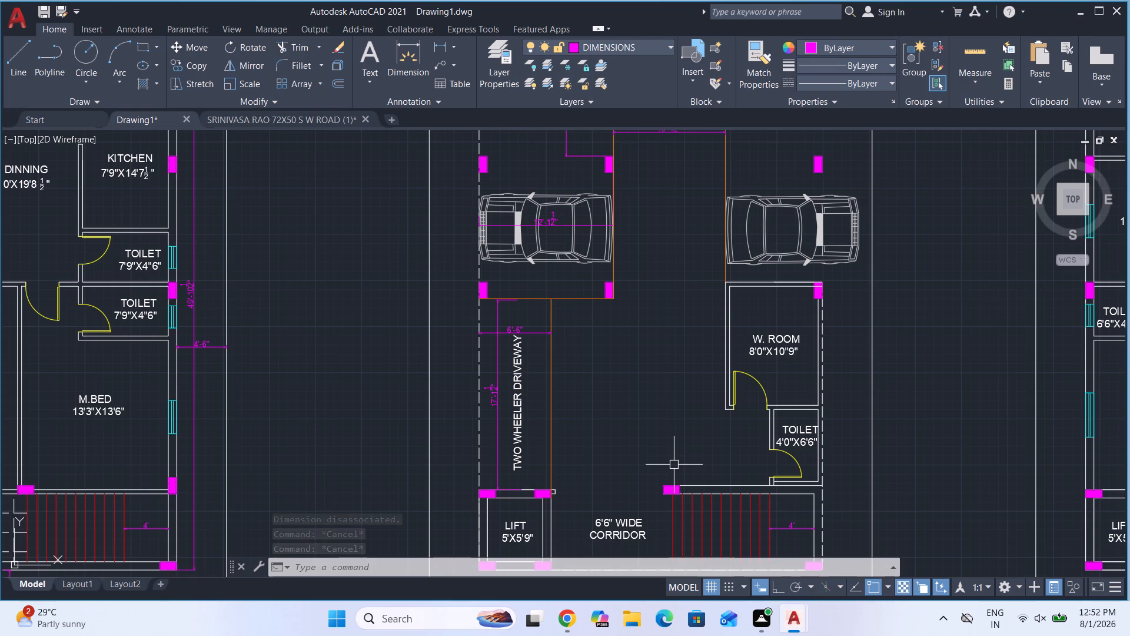
{"action": "key", "text": "Escape"}
{"action": "scroll", "coordinate": [562, 383], "scroll_direction": "down", "scroll_amount": 1}
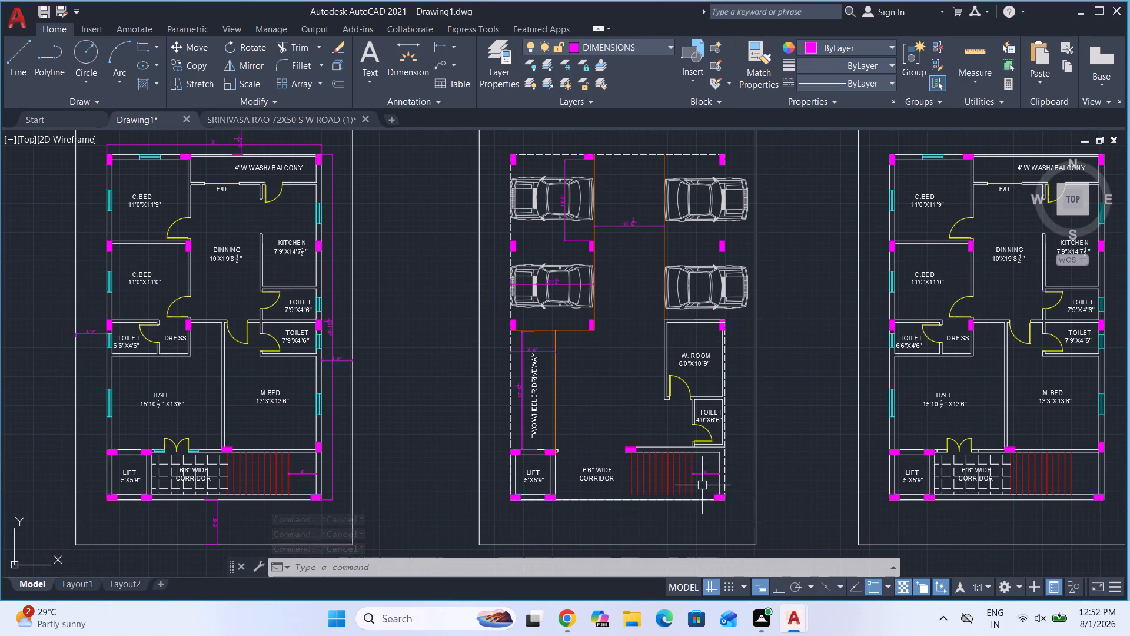
{"action": "scroll", "coordinate": [702, 485], "scroll_direction": "up", "scroll_amount": 1}
{"action": "scroll", "coordinate": [606, 486], "scroll_direction": "up", "scroll_amount": 3}
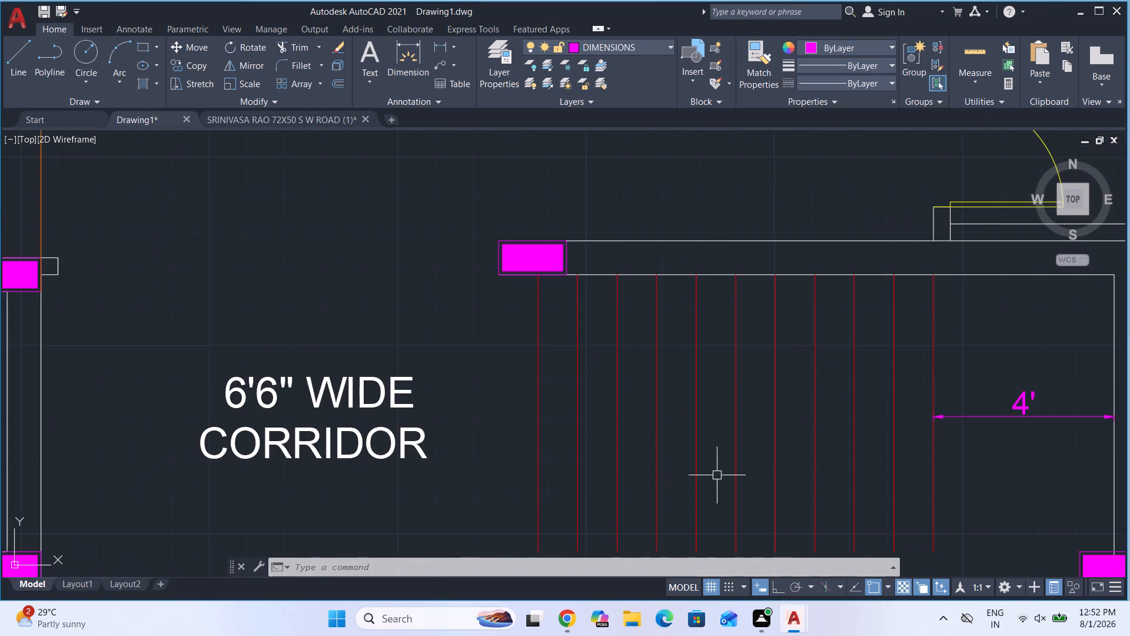
{"action": "scroll", "coordinate": [606, 387], "scroll_direction": "down", "scroll_amount": 2}
{"action": "scroll", "coordinate": [721, 473], "scroll_direction": "up", "scroll_amount": 2}
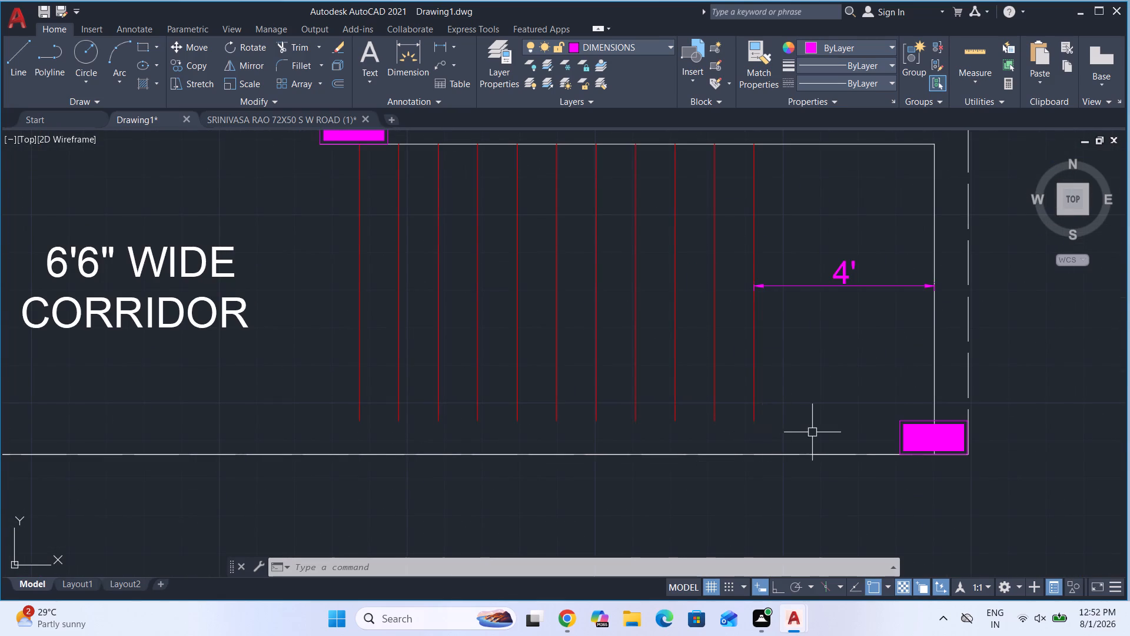
{"action": "scroll", "coordinate": [813, 432], "scroll_direction": "down", "scroll_amount": 2}
{"action": "key", "text": "l"}
{"action": "key", "text": "Return"}
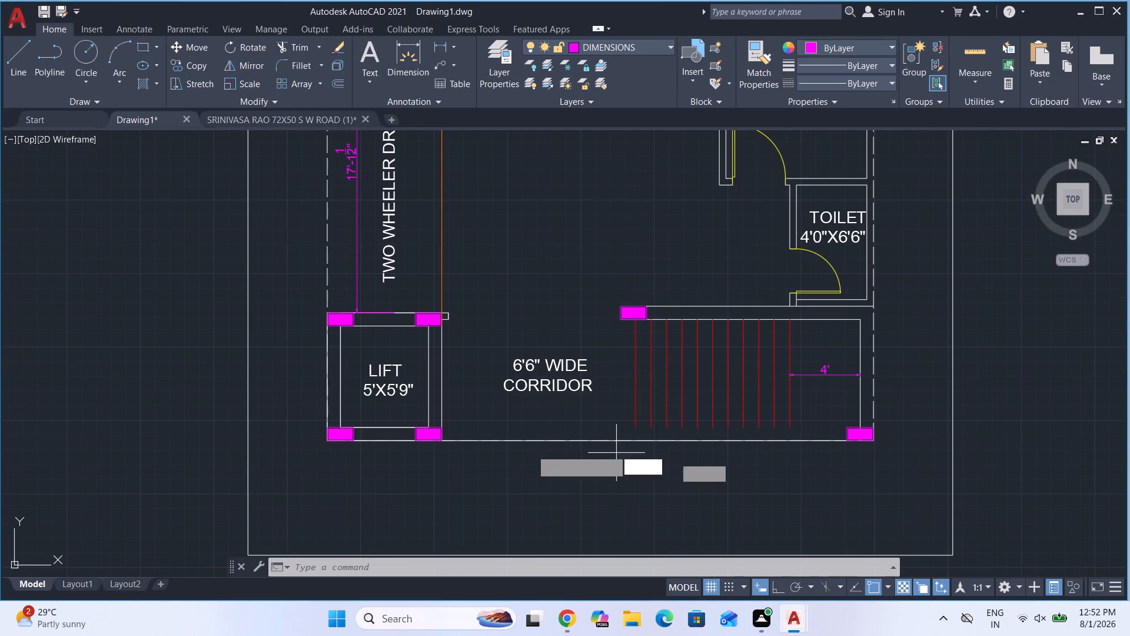
{"action": "left_click", "coordinate": [443, 429]}
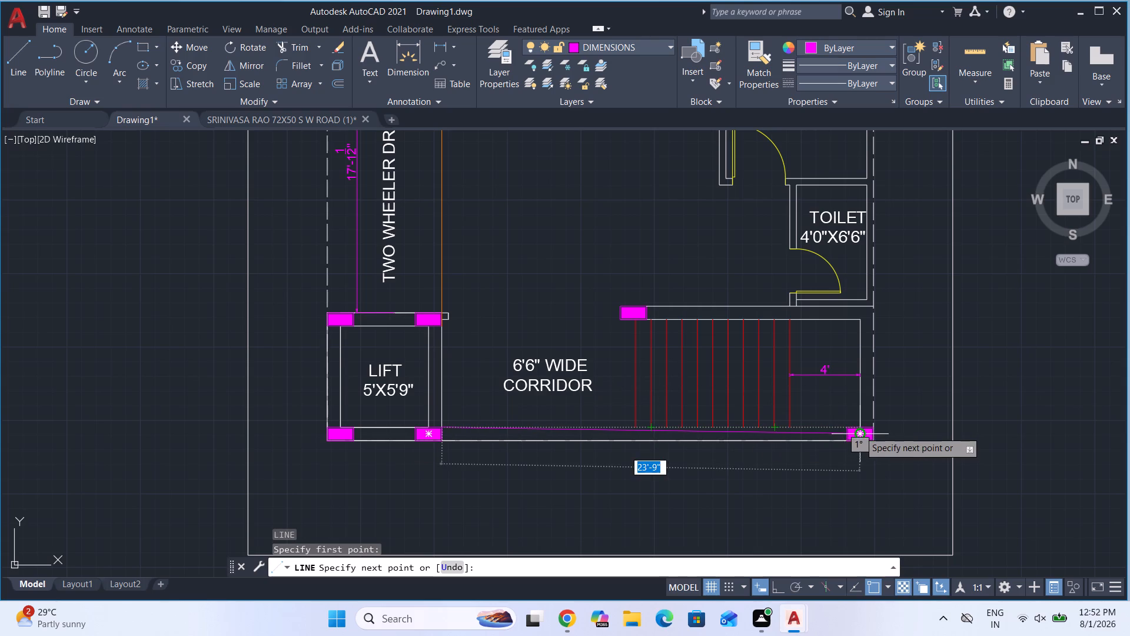
{"action": "left_click", "coordinate": [858, 424]}
{"action": "key", "text": "Escape"}
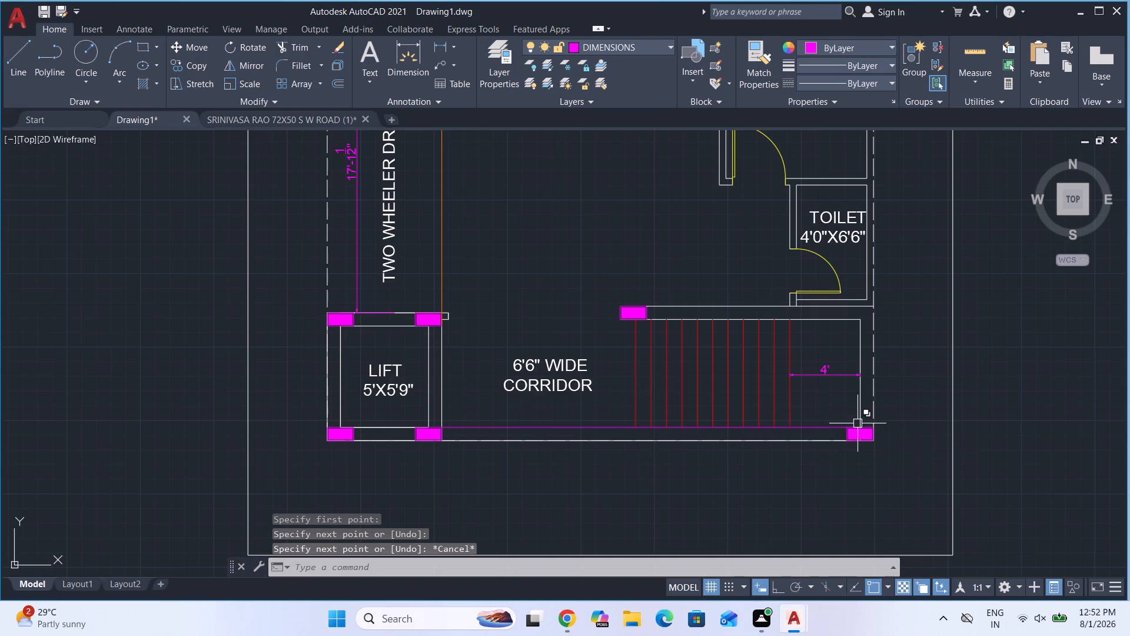
Match the new corridor wall line's properties to the lift's inner outline.
{"action": "key", "text": "m"}
{"action": "key", "text": "a"}
{"action": "key", "text": "Return"}
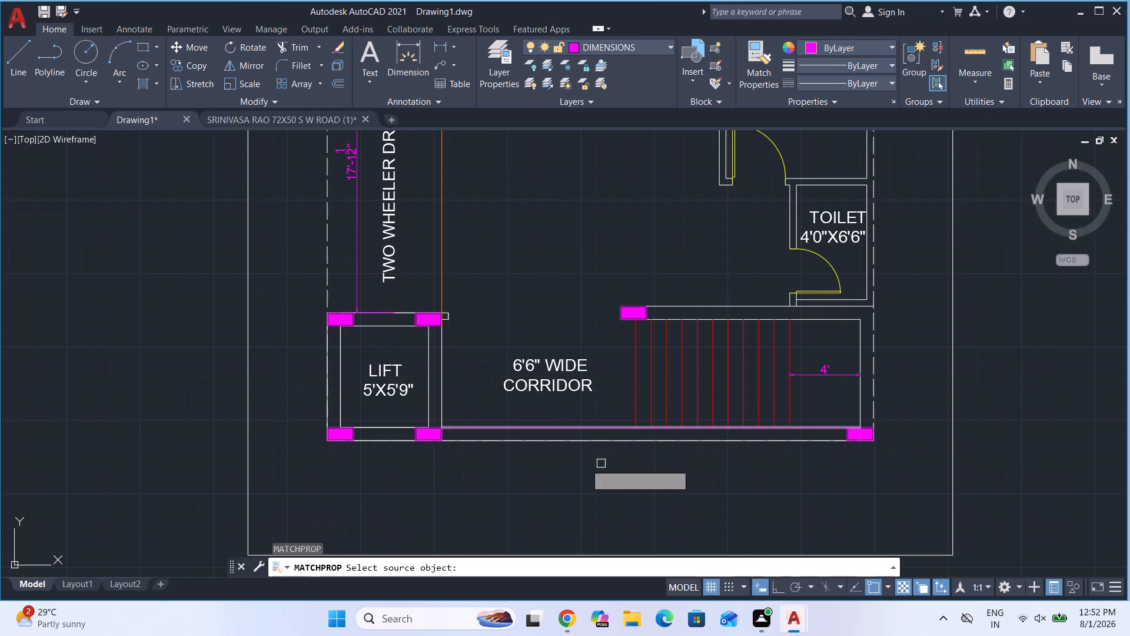
{"action": "left_click", "coordinate": [402, 428]}
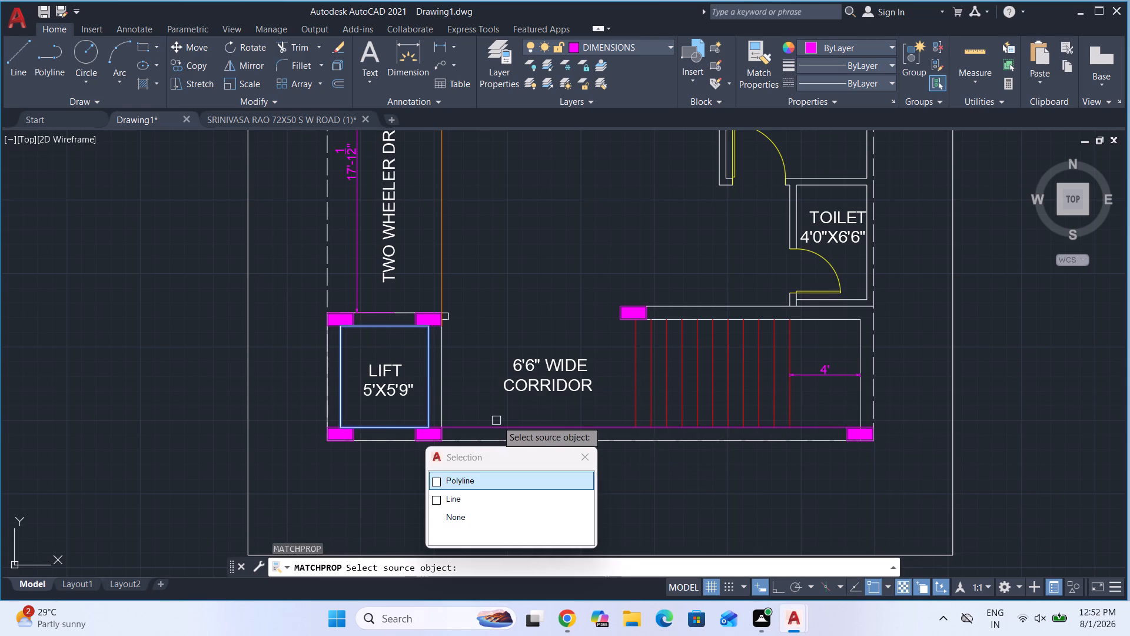
{"action": "left_click", "coordinate": [501, 427]}
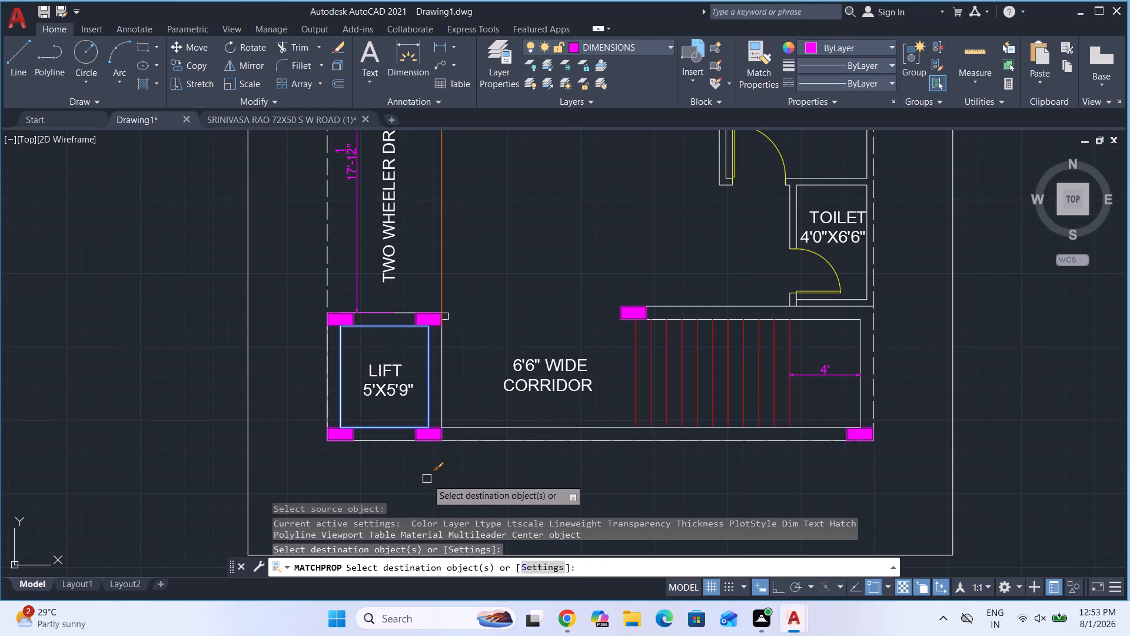
{"action": "key", "text": "Escape"}
{"action": "key", "text": "Escape"}
Look over the whole row of plans, examining the parking plan and the dimensioned floor plan.
{"action": "scroll", "coordinate": [430, 478], "scroll_direction": "down", "scroll_amount": 3}
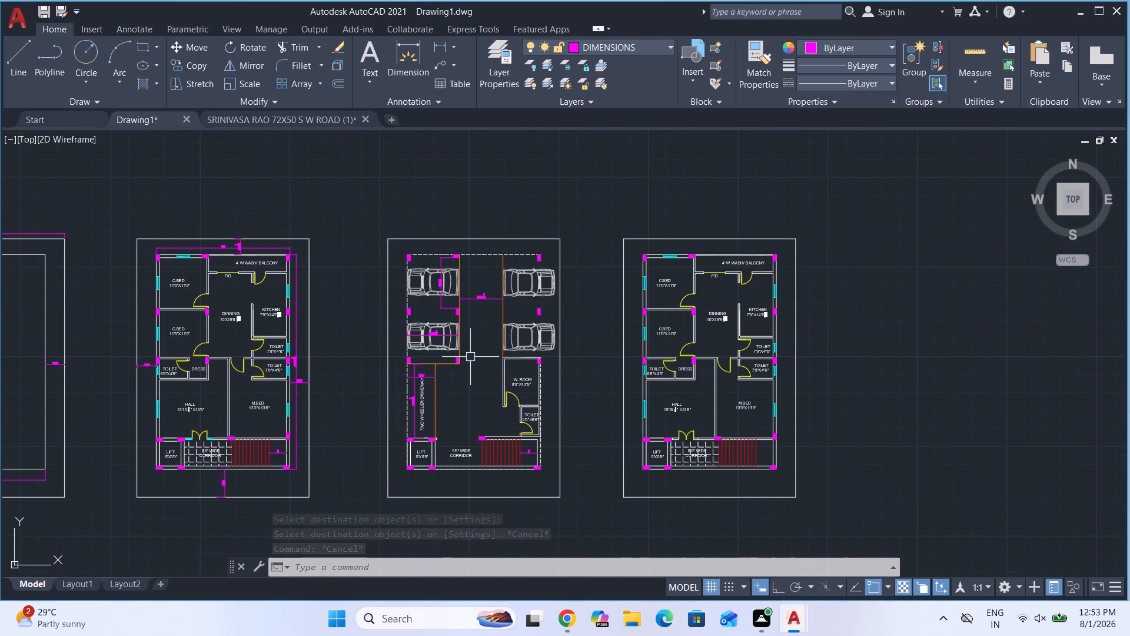
{"action": "scroll", "coordinate": [484, 306], "scroll_direction": "up", "scroll_amount": 1}
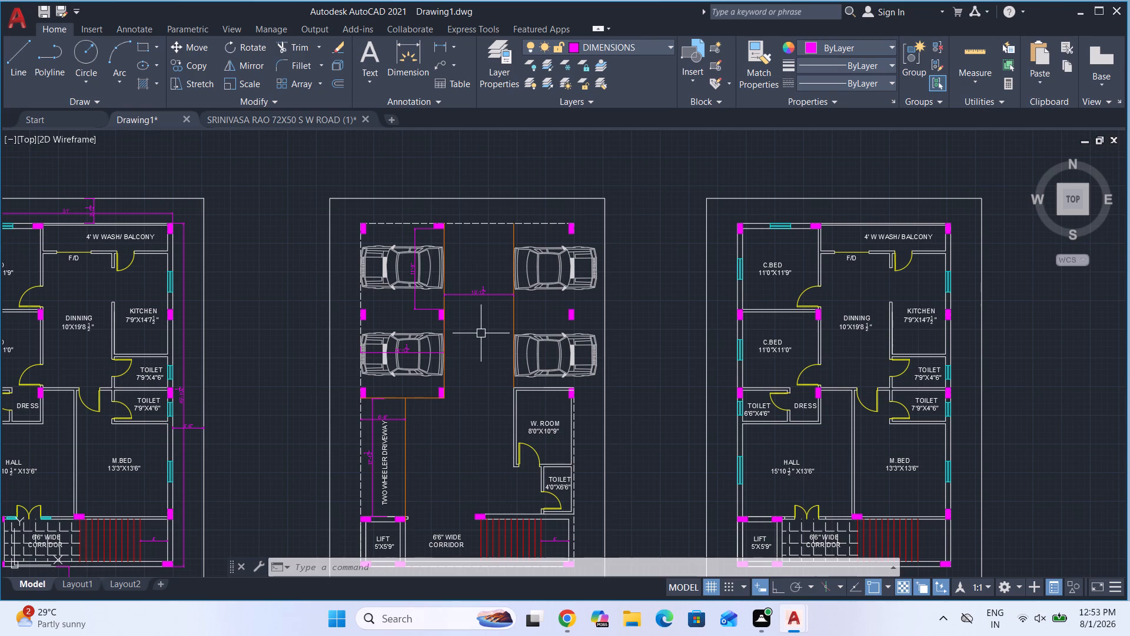
{"action": "scroll", "coordinate": [485, 327], "scroll_direction": "down", "scroll_amount": 3}
{"action": "scroll", "coordinate": [357, 383], "scroll_direction": "up", "scroll_amount": 2}
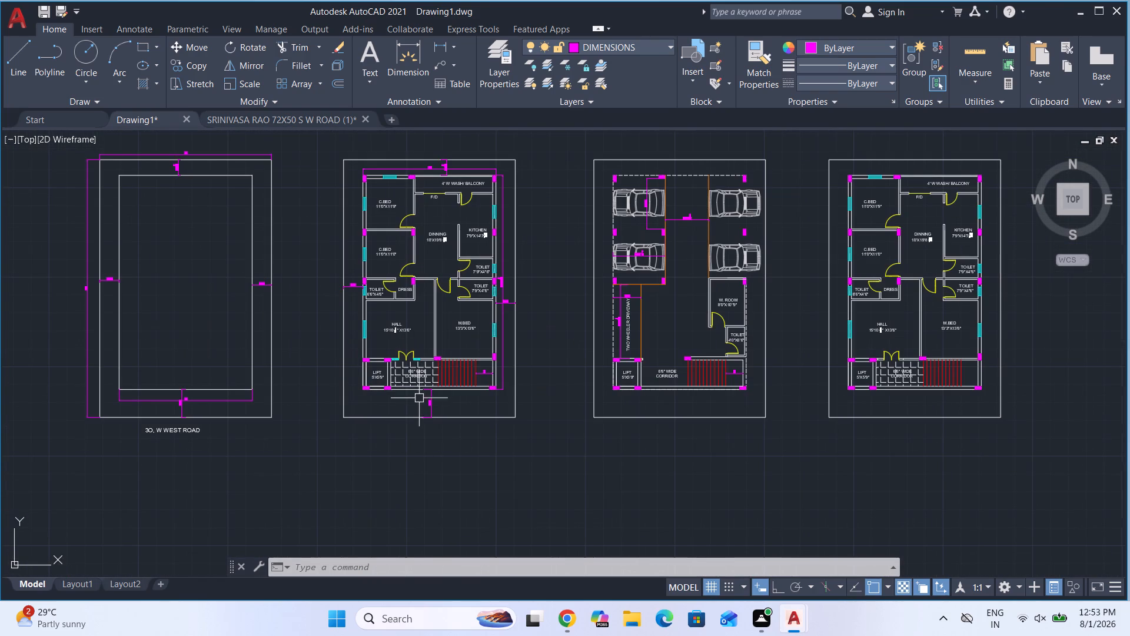
{"action": "scroll", "coordinate": [500, 466], "scroll_direction": "down", "scroll_amount": 1}
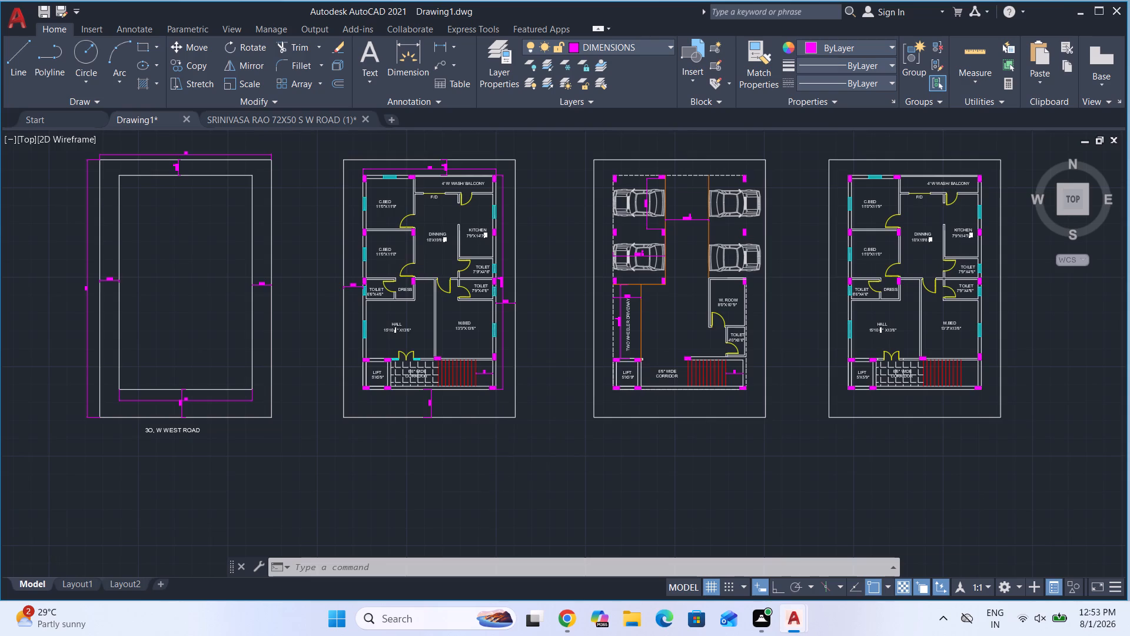
{"action": "scroll", "coordinate": [469, 329], "scroll_direction": "up", "scroll_amount": 3}
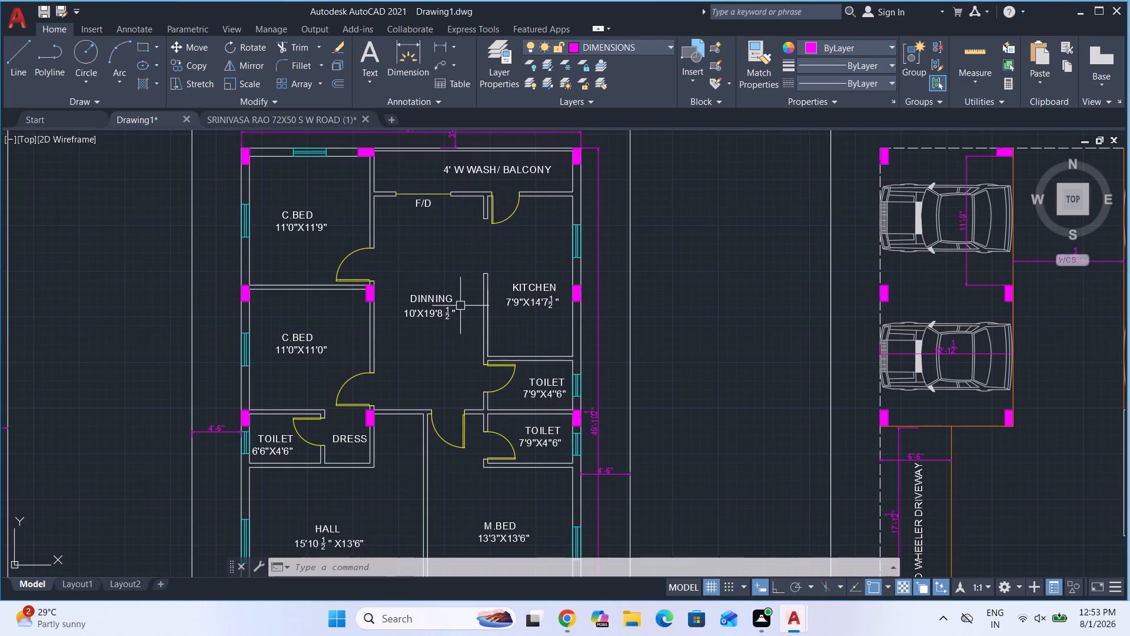
{"action": "scroll", "coordinate": [428, 287], "scroll_direction": "down", "scroll_amount": 3}
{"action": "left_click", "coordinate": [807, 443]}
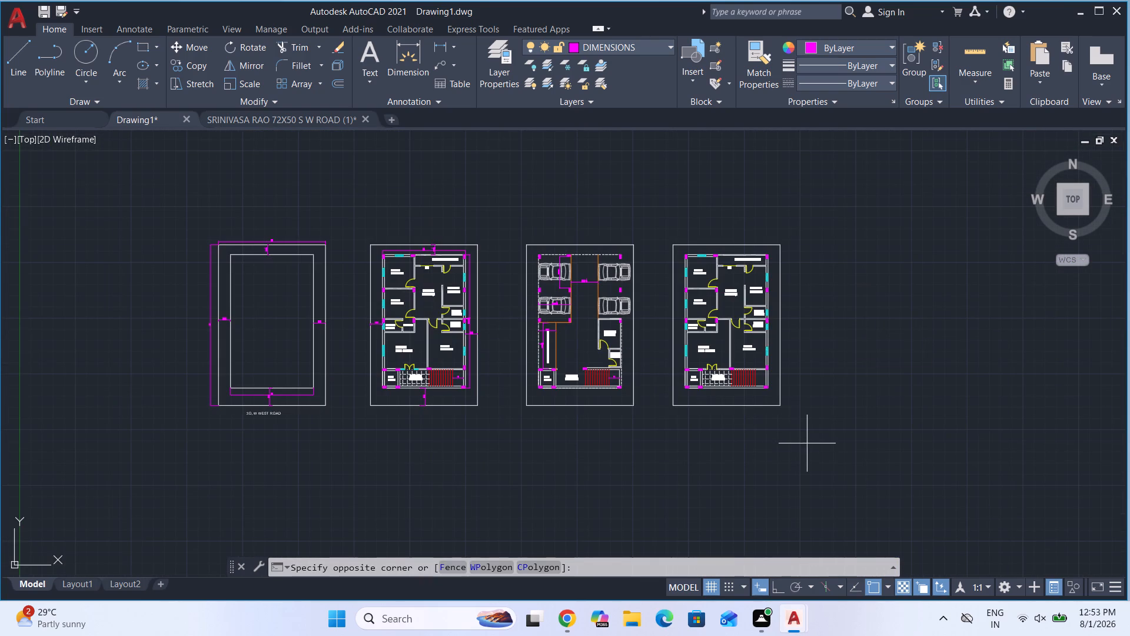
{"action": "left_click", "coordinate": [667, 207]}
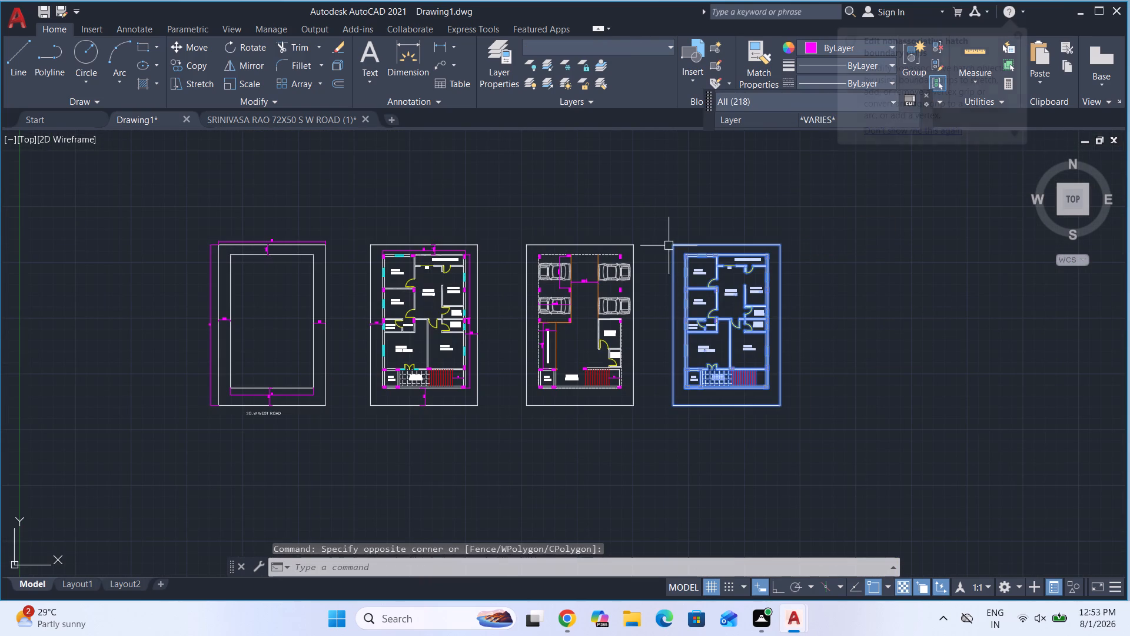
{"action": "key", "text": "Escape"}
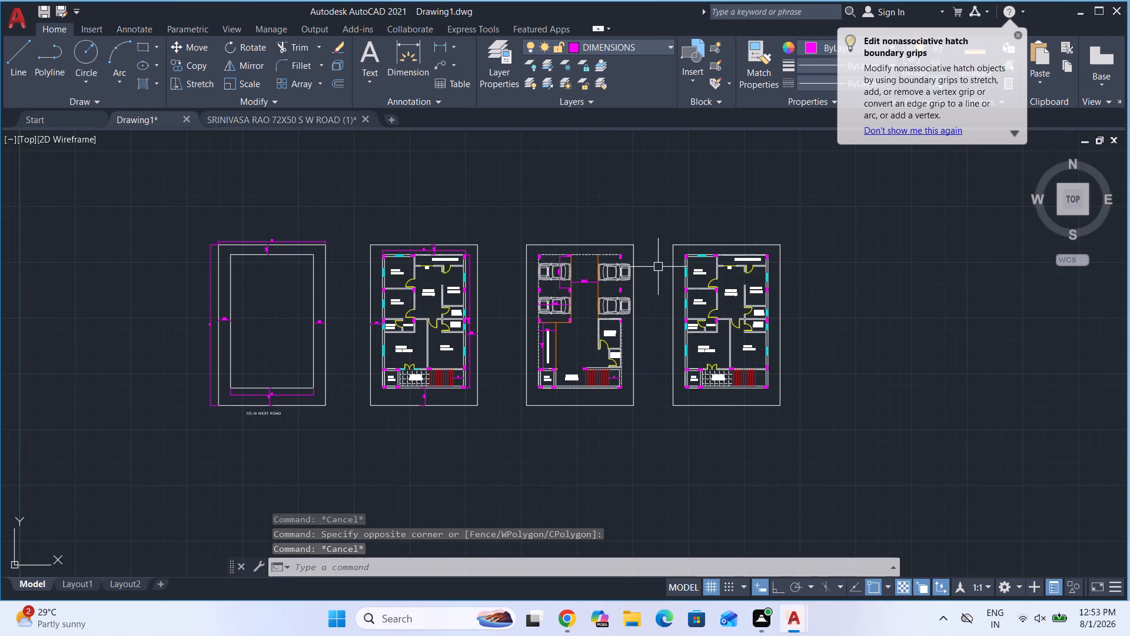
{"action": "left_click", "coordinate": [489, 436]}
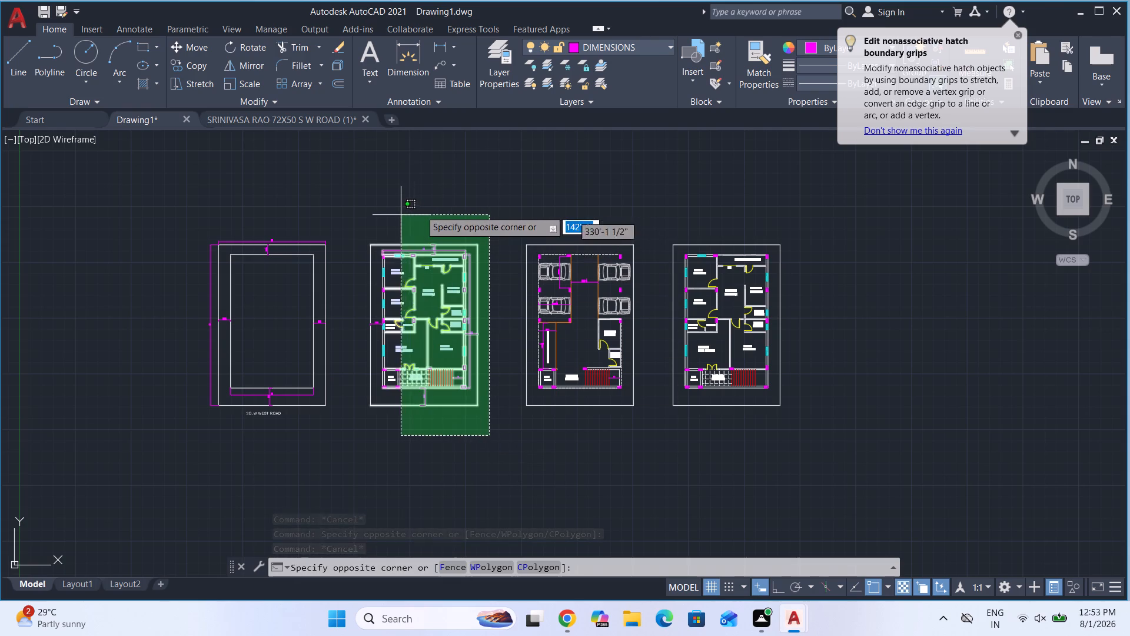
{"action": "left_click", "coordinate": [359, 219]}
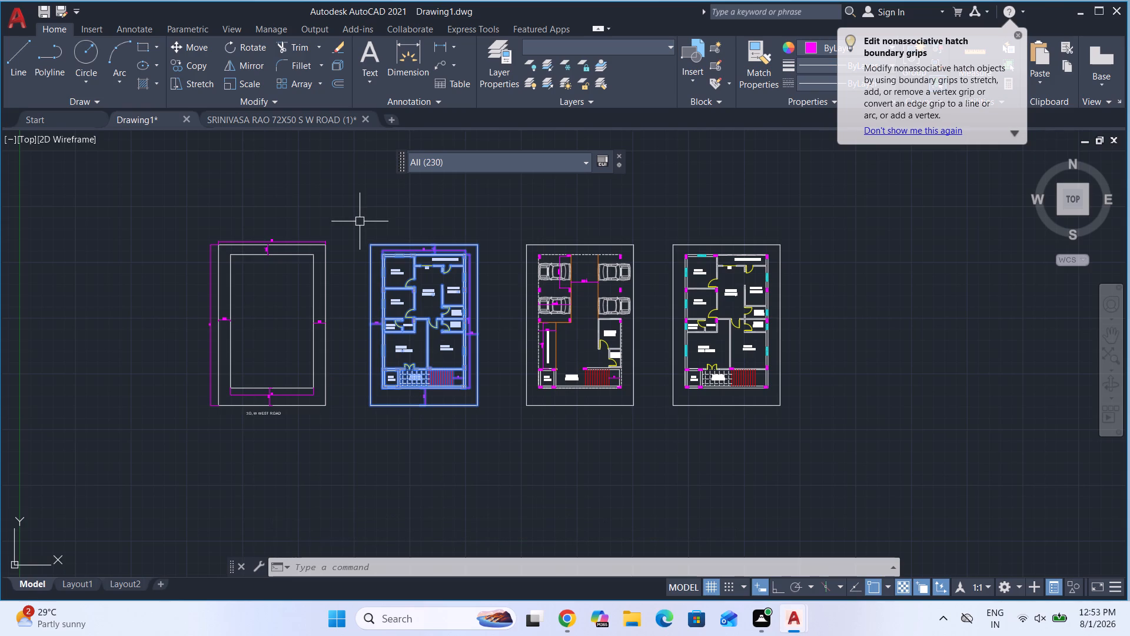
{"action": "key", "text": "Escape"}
Turn ortho on and move the undimensioned floor plan with its plot boundary horizontally, farther away from the parking plan.
{"action": "scroll", "coordinate": [730, 331], "scroll_direction": "up", "scroll_amount": 1}
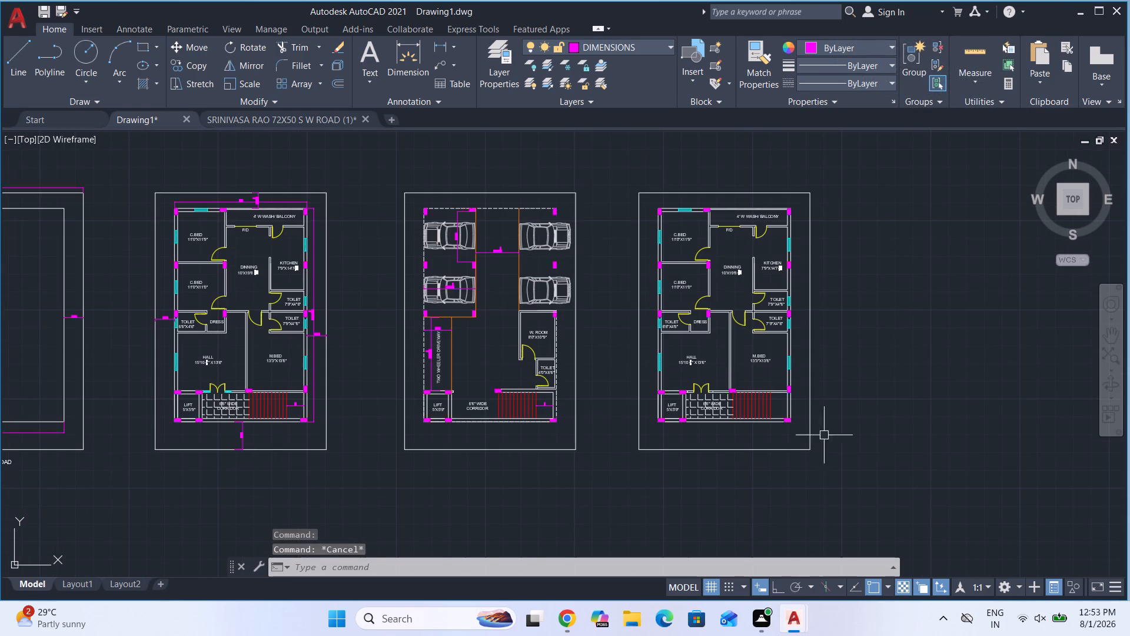
{"action": "left_click", "coordinate": [844, 472]}
{"action": "left_click", "coordinate": [615, 172]}
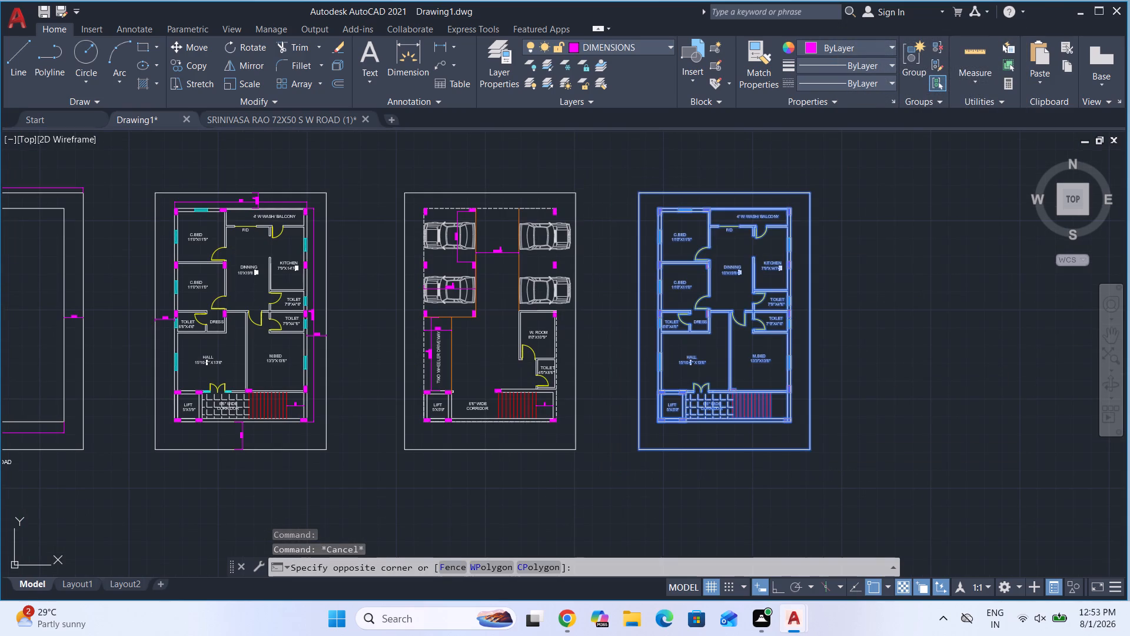
{"action": "key", "text": "m"}
{"action": "key", "text": "Return"}
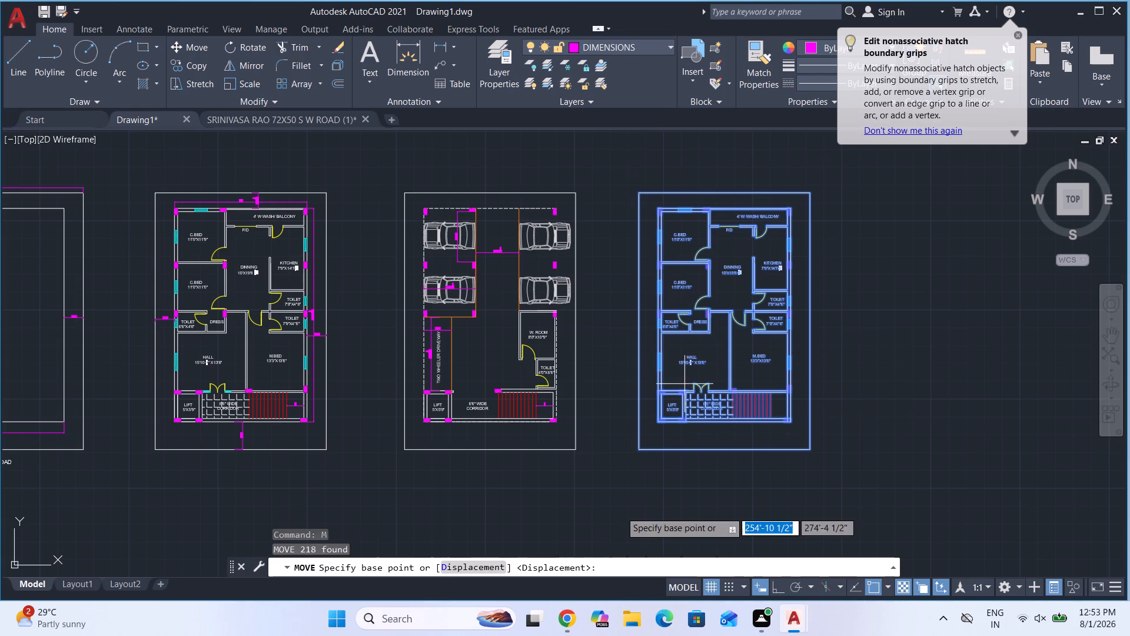
{"action": "left_click", "coordinate": [640, 450]}
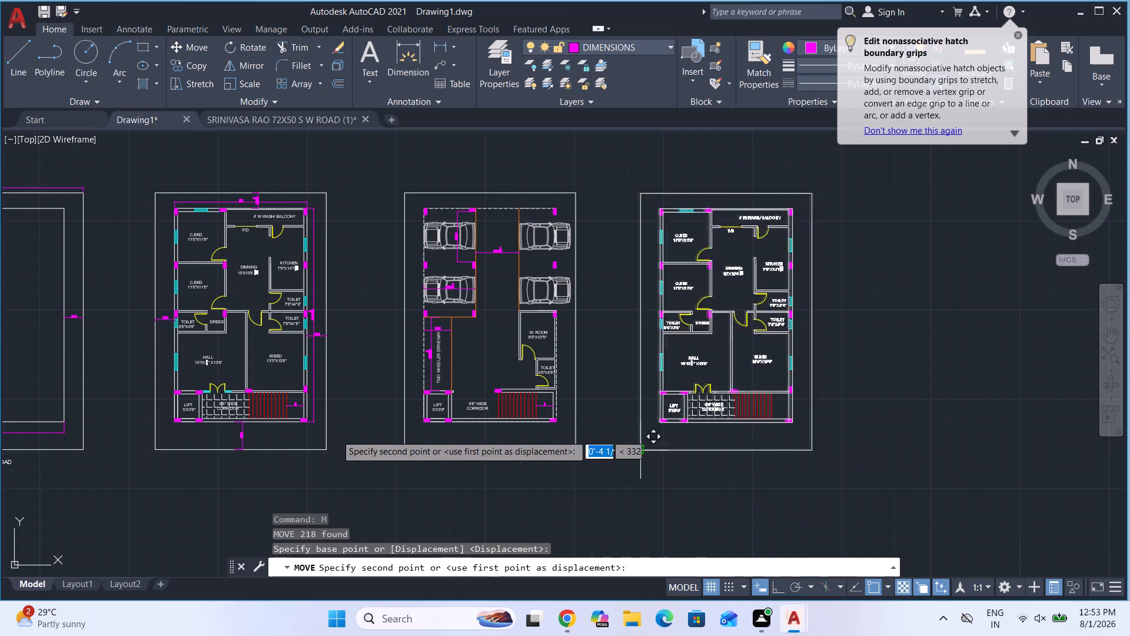
{"action": "scroll", "coordinate": [333, 433], "scroll_direction": "down", "scroll_amount": 2}
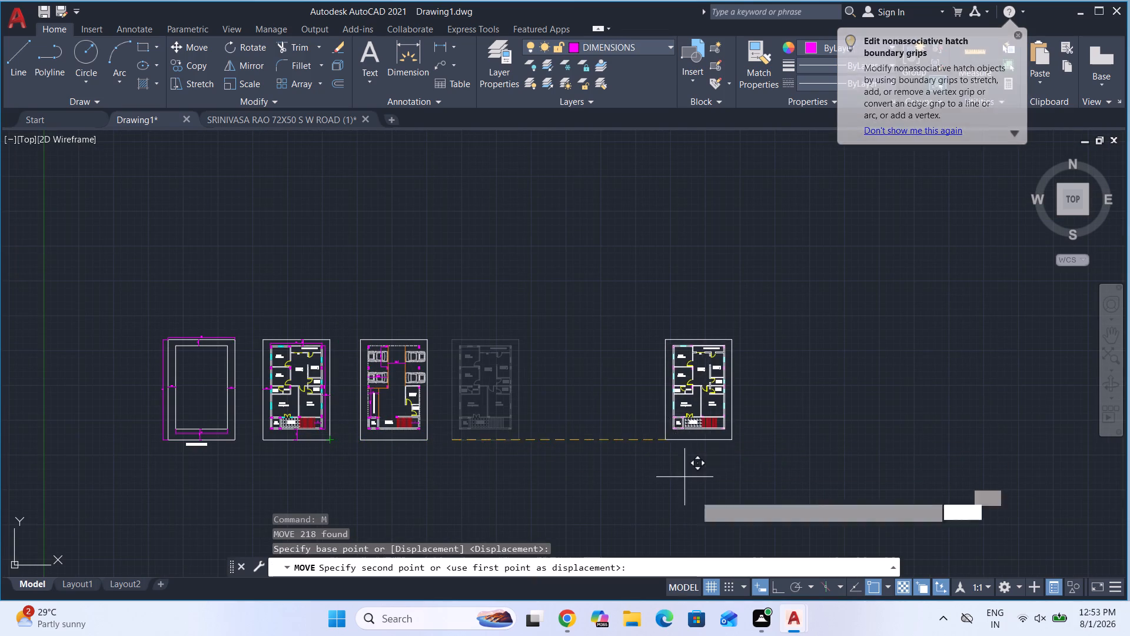
{"action": "left_click", "coordinate": [778, 593]}
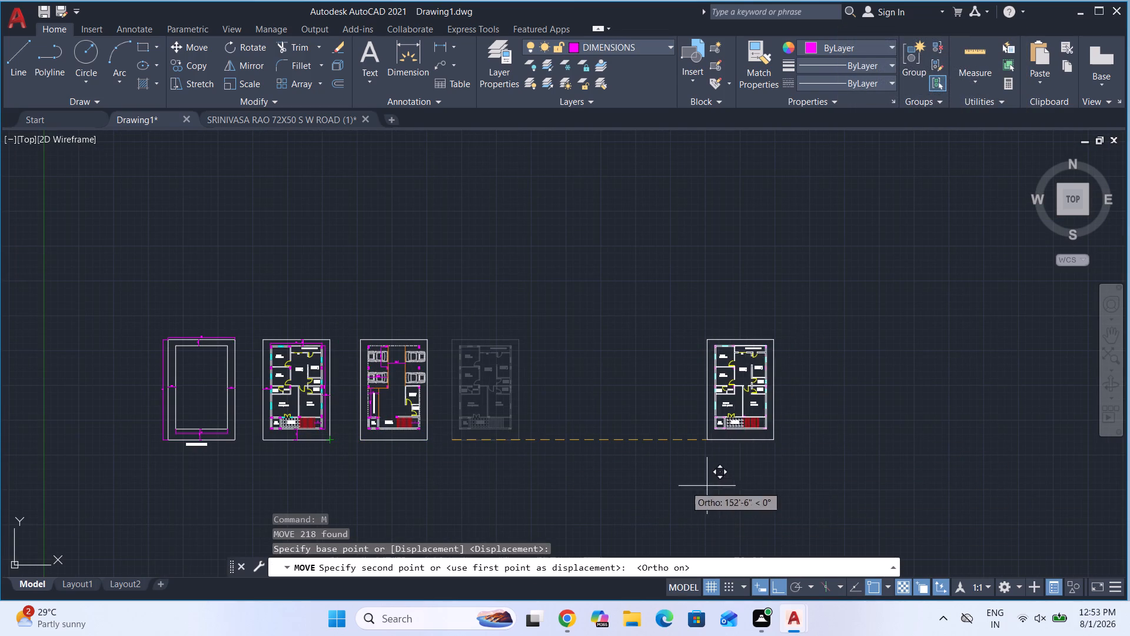
{"action": "left_click", "coordinate": [647, 484]}
{"action": "key", "text": "Escape"}
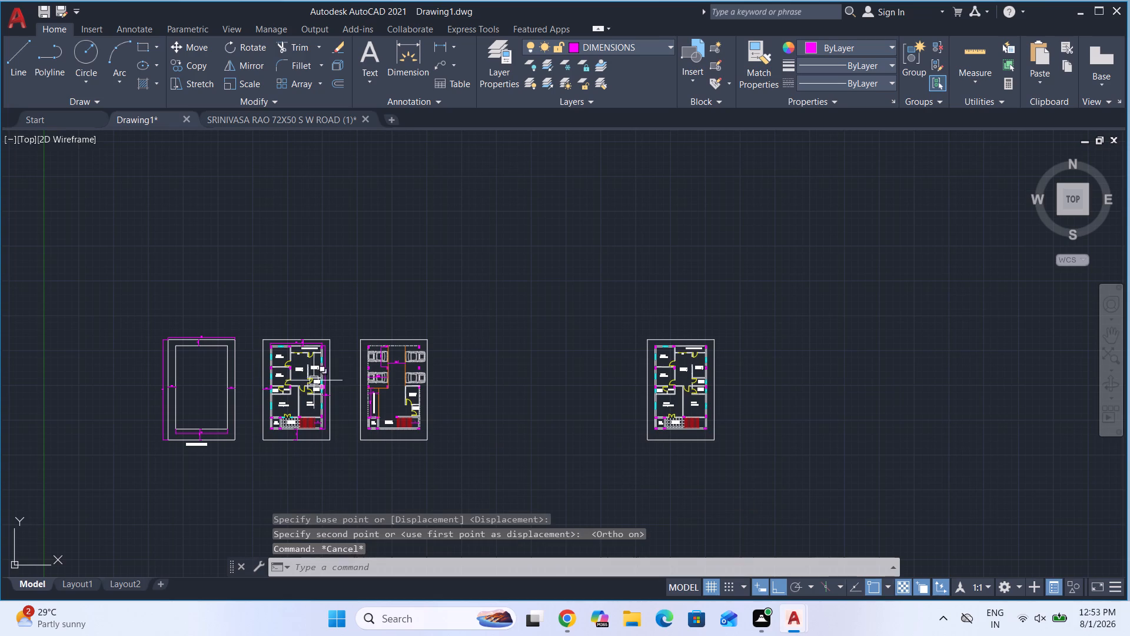
Move the dimensioned floor plan with its plot boundary about 102'-9" horizontally to the free space just beyond the parking plan.
{"action": "scroll", "coordinate": [308, 379], "scroll_direction": "up", "scroll_amount": 2}
{"action": "scroll", "coordinate": [352, 370], "scroll_direction": "down", "scroll_amount": 1}
{"action": "left_click", "coordinate": [369, 496]}
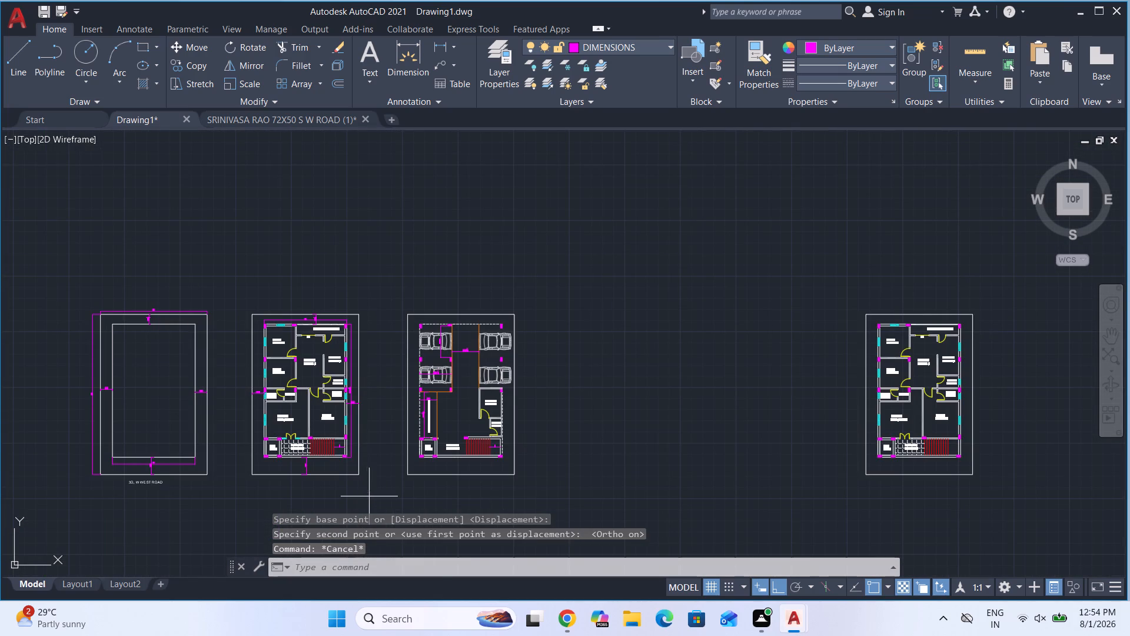
{"action": "left_click", "coordinate": [249, 291]}
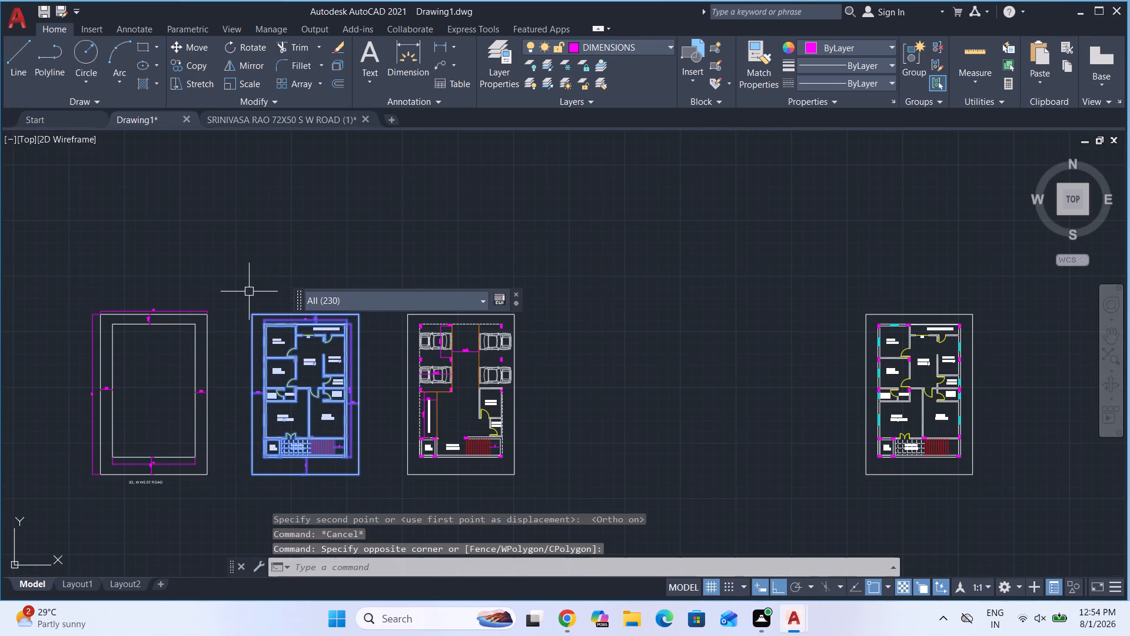
{"action": "key", "text": "m"}
{"action": "key", "text": "Return"}
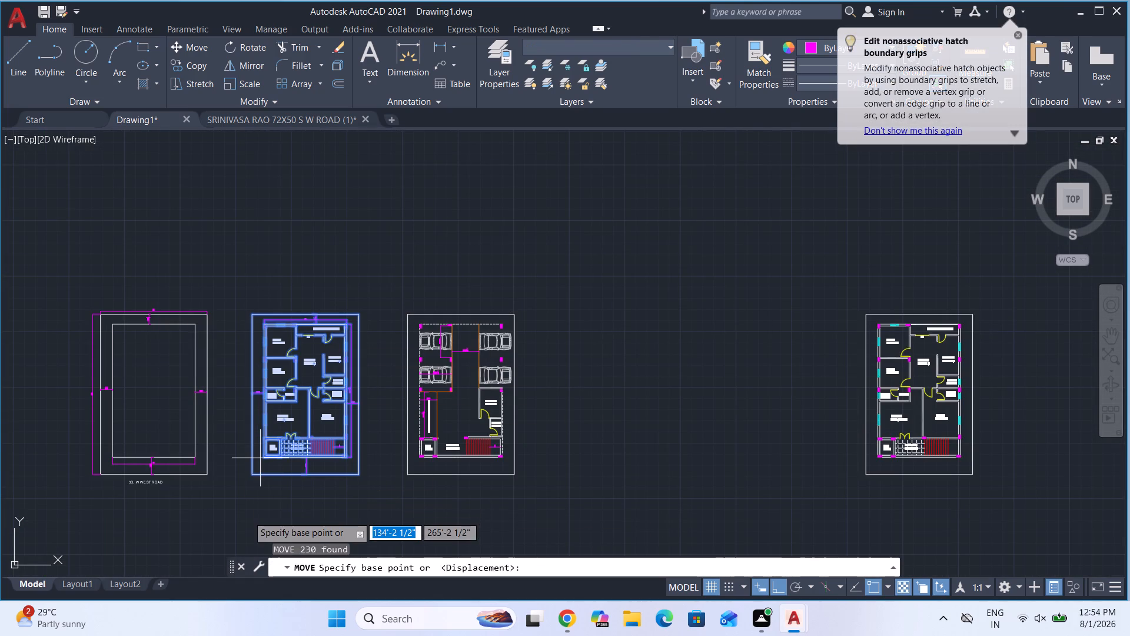
{"action": "left_click", "coordinate": [250, 472]}
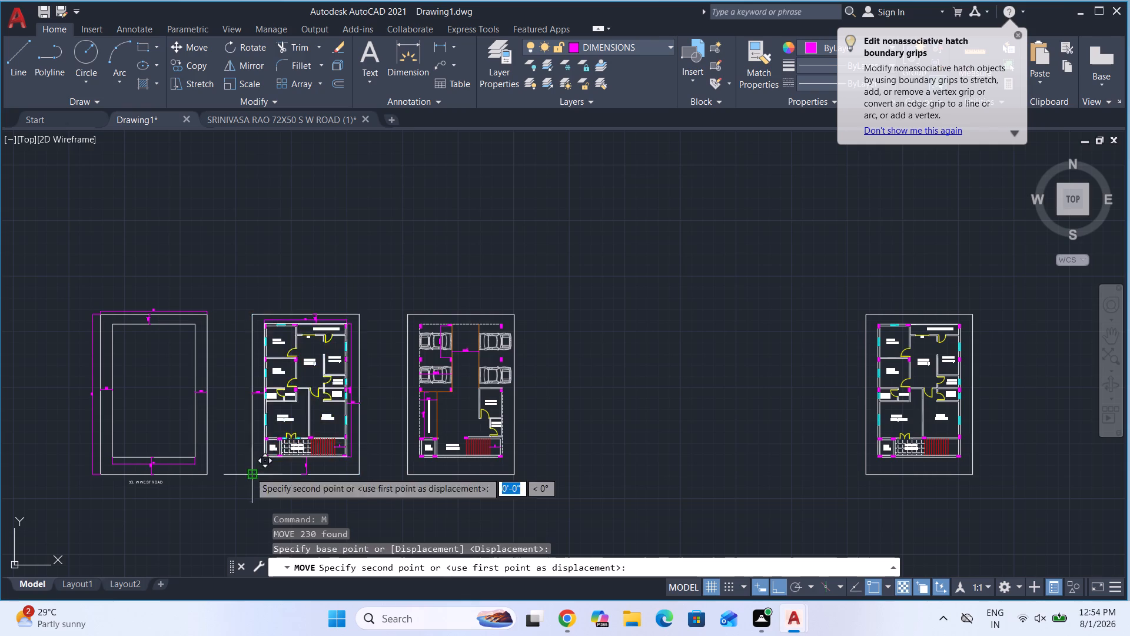
{"action": "left_click", "coordinate": [527, 479]}
{"action": "key", "text": "Escape"}
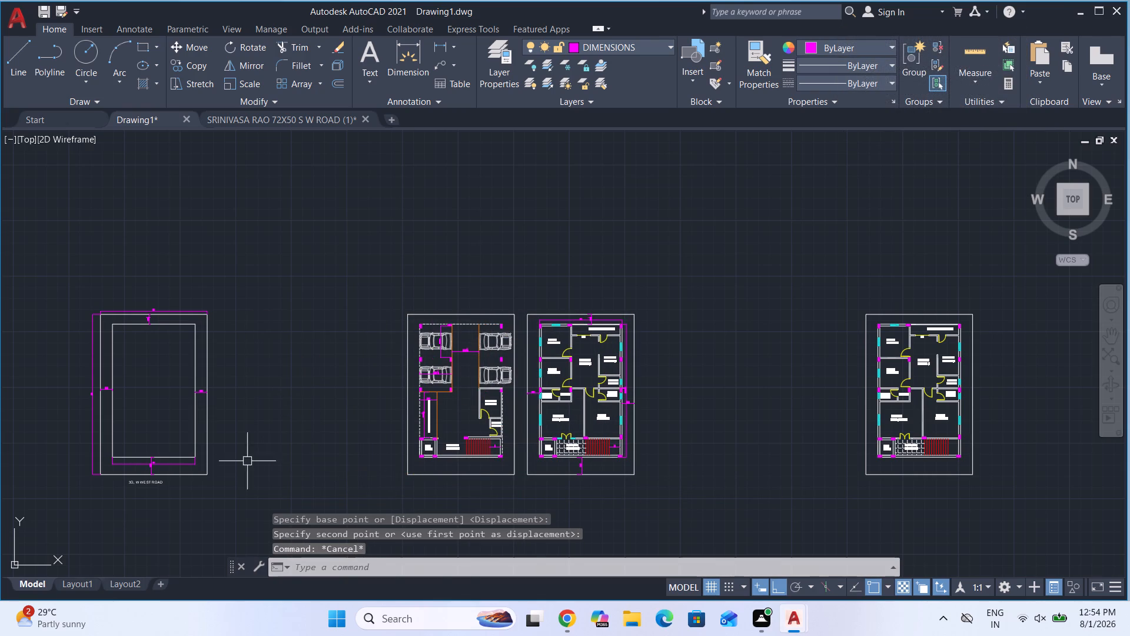
Move the site plan with its dimensions and road label about 69'-1" horizontally to sit just beside the parking plan.
{"action": "left_click", "coordinate": [234, 503]}
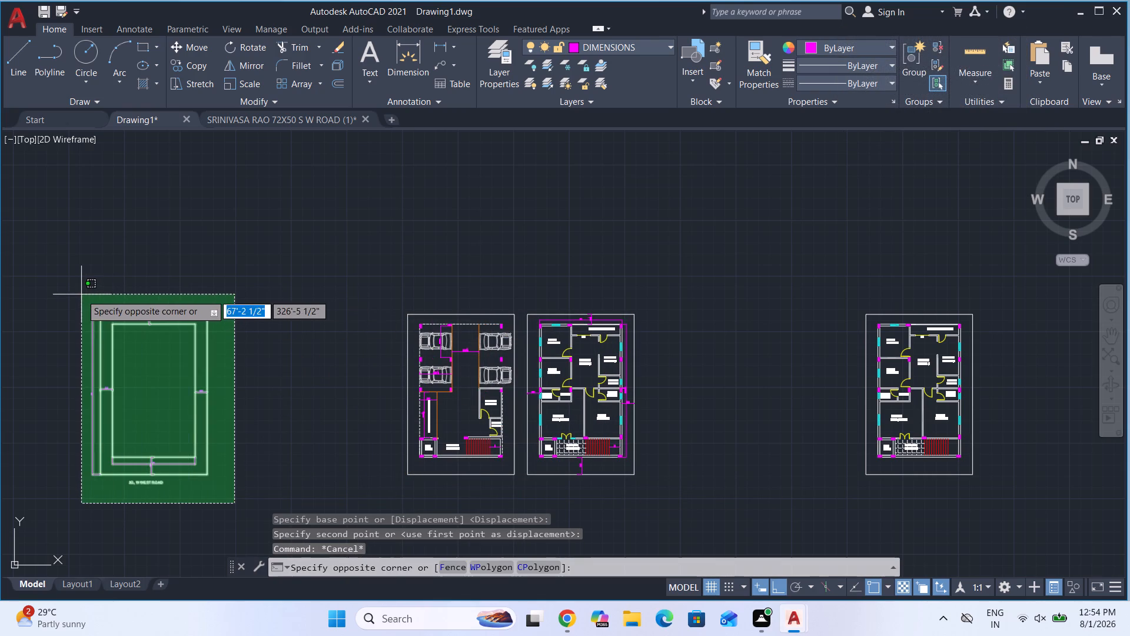
{"action": "left_click", "coordinate": [81, 294]}
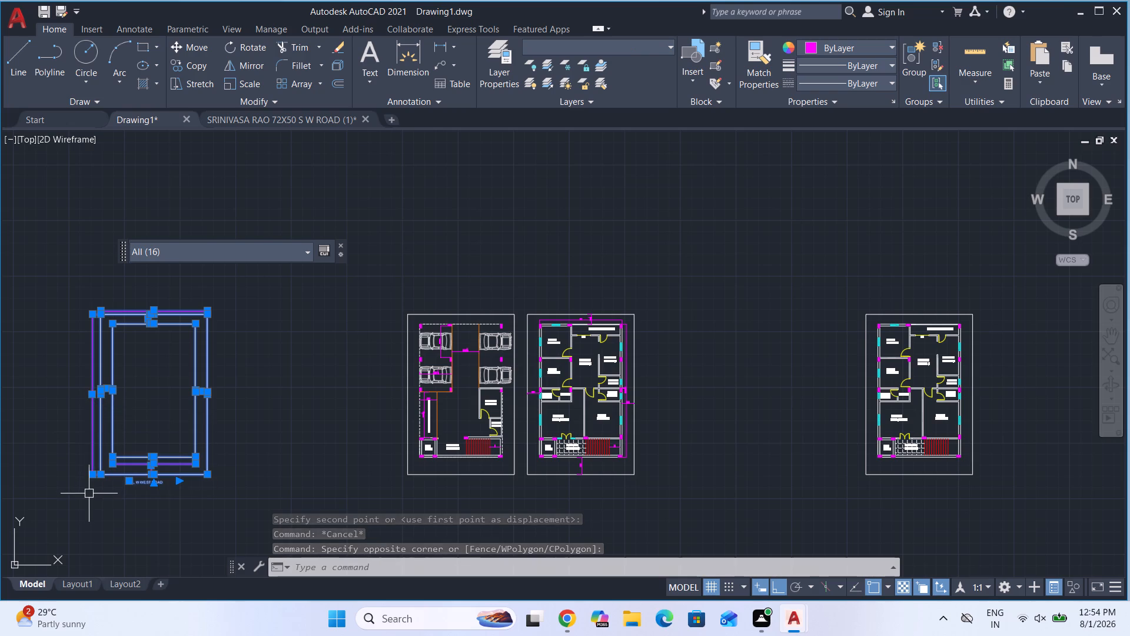
{"action": "scroll", "coordinate": [89, 472], "scroll_direction": "up", "scroll_amount": 1}
{"action": "key", "text": "m"}
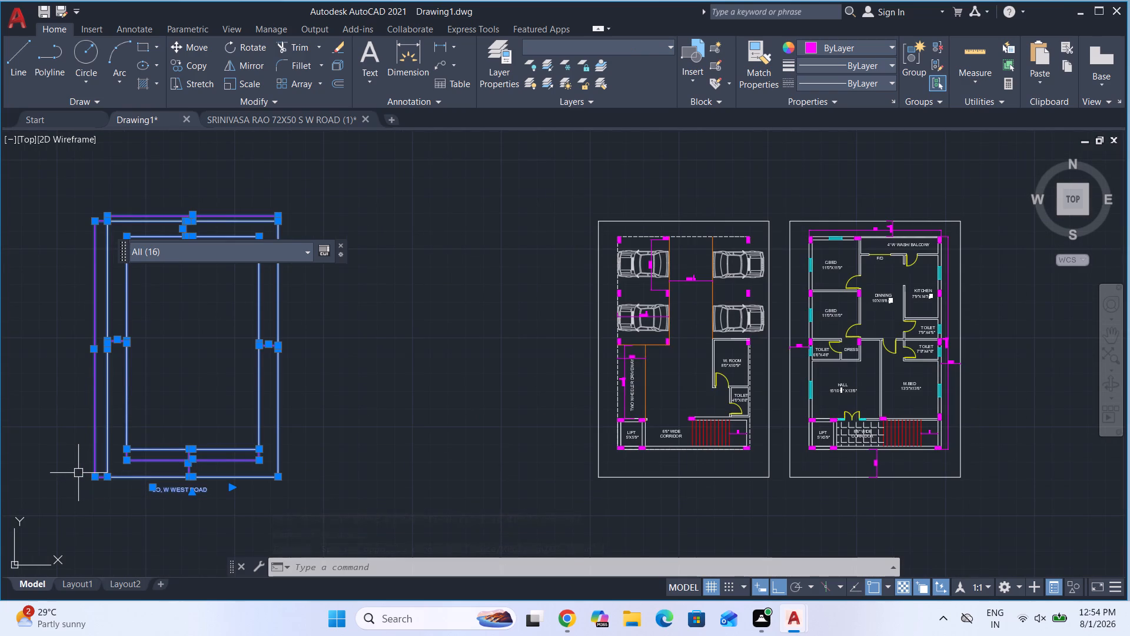
{"action": "key", "text": "Return"}
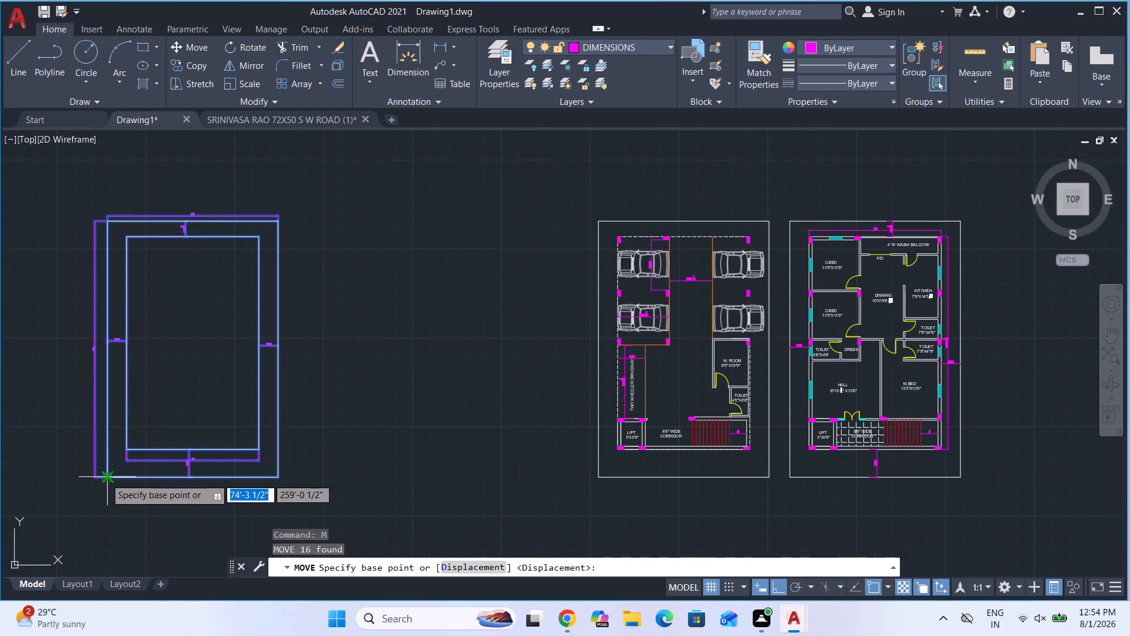
{"action": "left_click", "coordinate": [105, 478]}
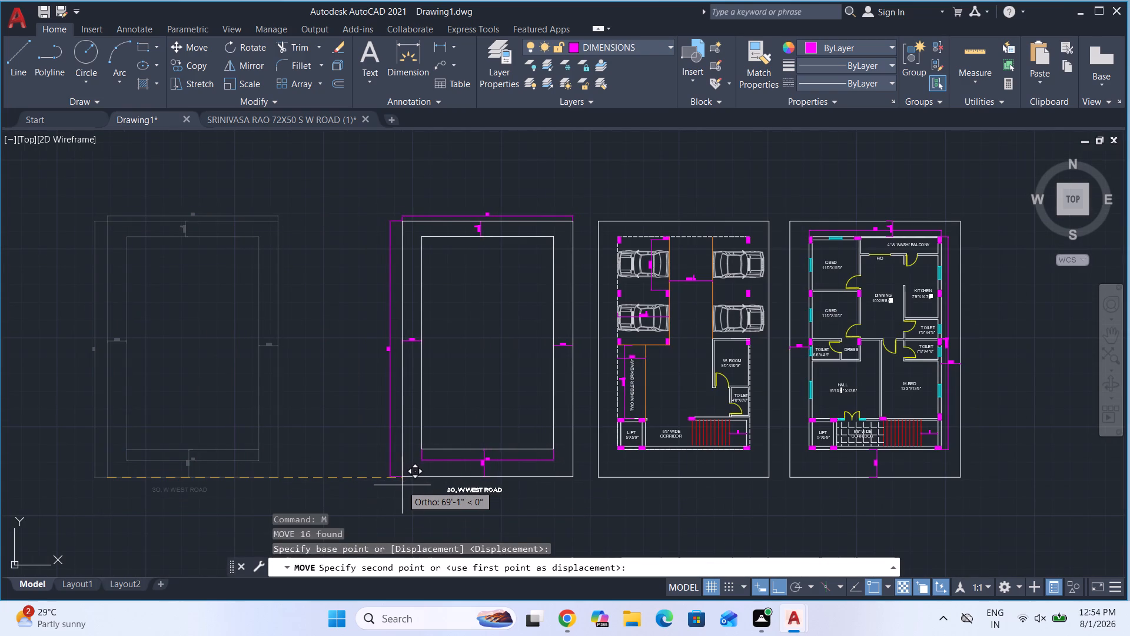
{"action": "left_click", "coordinate": [402, 485]}
{"action": "key", "text": "Escape"}
Add a linear dimension from the parking plan's outer corridor wall to the plot boundary on the road side.
{"action": "scroll", "coordinate": [454, 489], "scroll_direction": "up", "scroll_amount": 1}
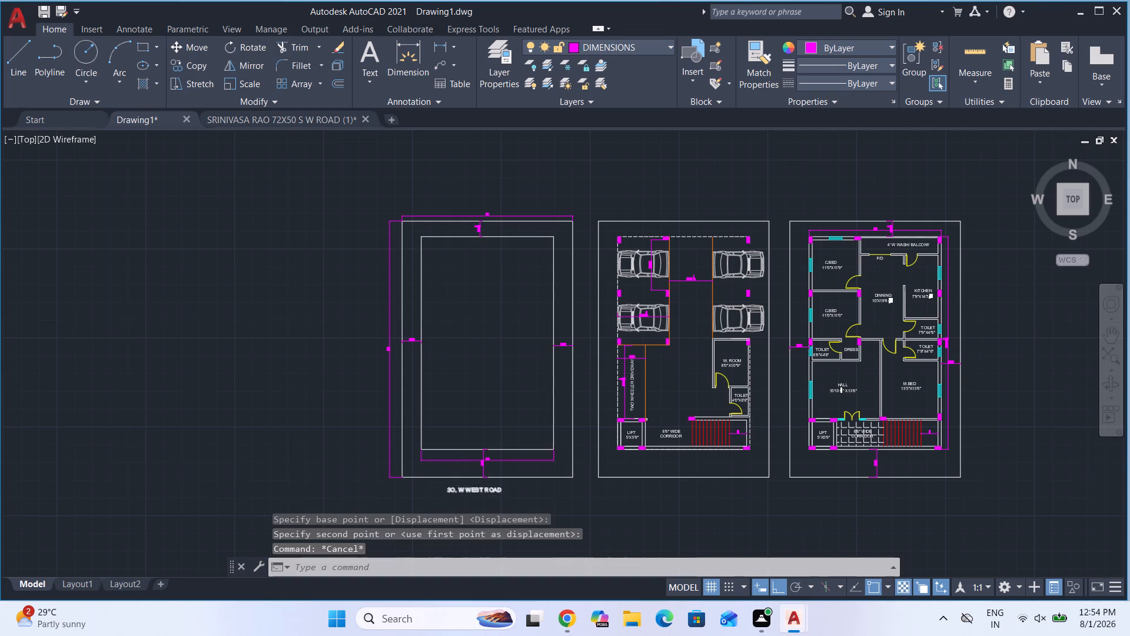
{"action": "scroll", "coordinate": [454, 489], "scroll_direction": "up", "scroll_amount": 1}
{"action": "scroll", "coordinate": [192, 387], "scroll_direction": "down", "scroll_amount": 2}
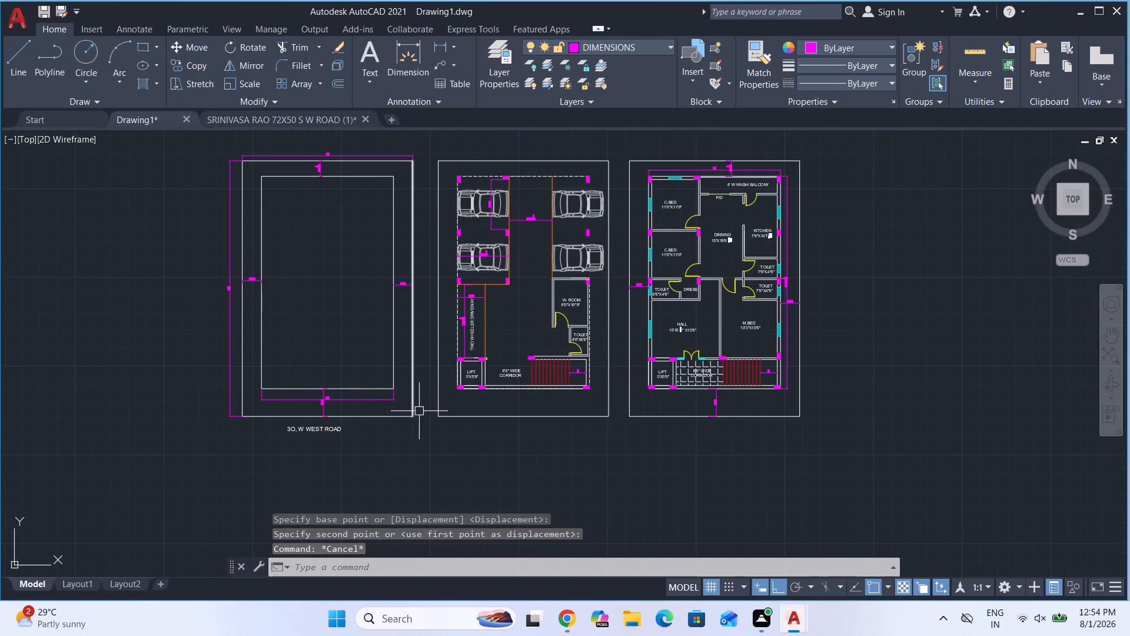
{"action": "scroll", "coordinate": [486, 426], "scroll_direction": "up", "scroll_amount": 1}
{"action": "scroll", "coordinate": [513, 357], "scroll_direction": "up", "scroll_amount": 2}
{"action": "scroll", "coordinate": [536, 406], "scroll_direction": "down", "scroll_amount": 1}
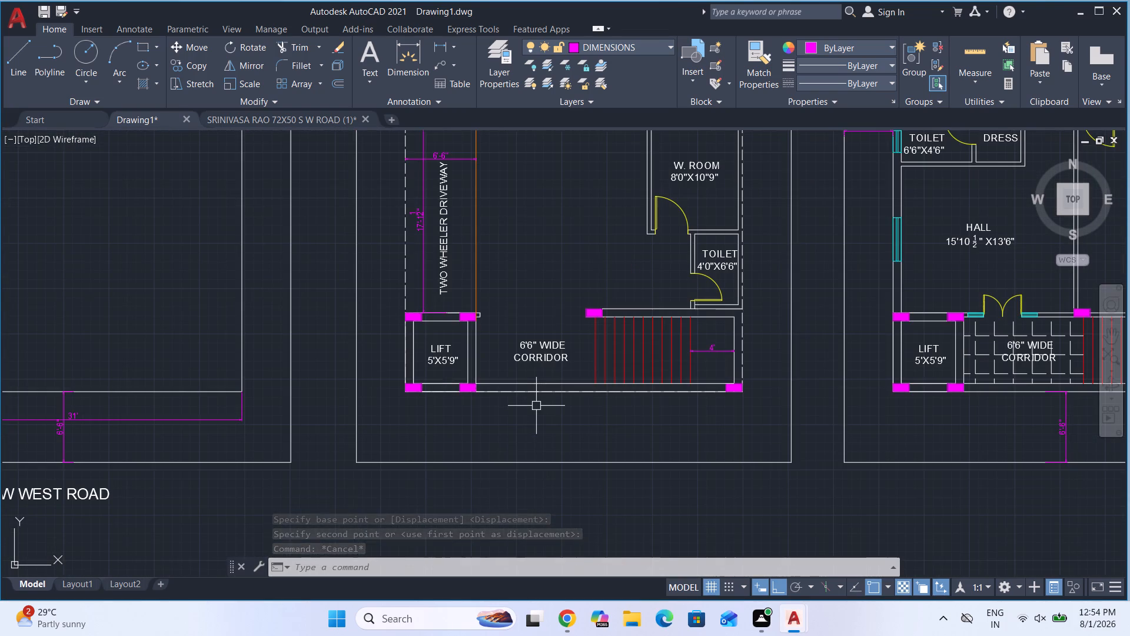
{"action": "scroll", "coordinate": [536, 406], "scroll_direction": "down", "scroll_amount": 1}
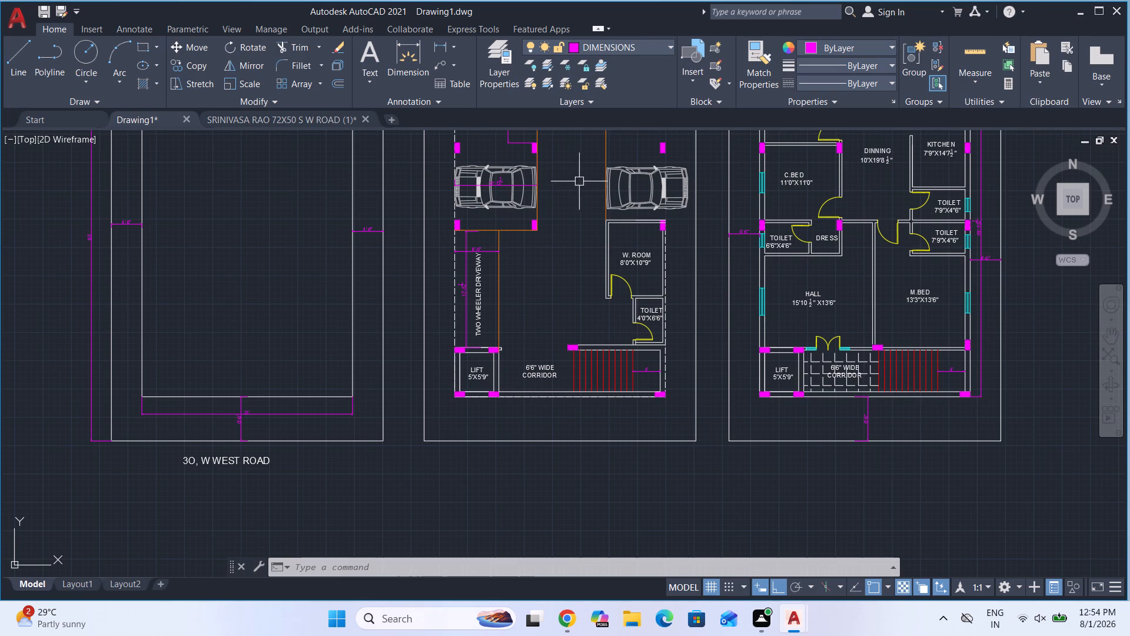
{"action": "left_click", "coordinate": [441, 46]}
{"action": "scroll", "coordinate": [543, 403], "scroll_direction": "up", "scroll_amount": 3}
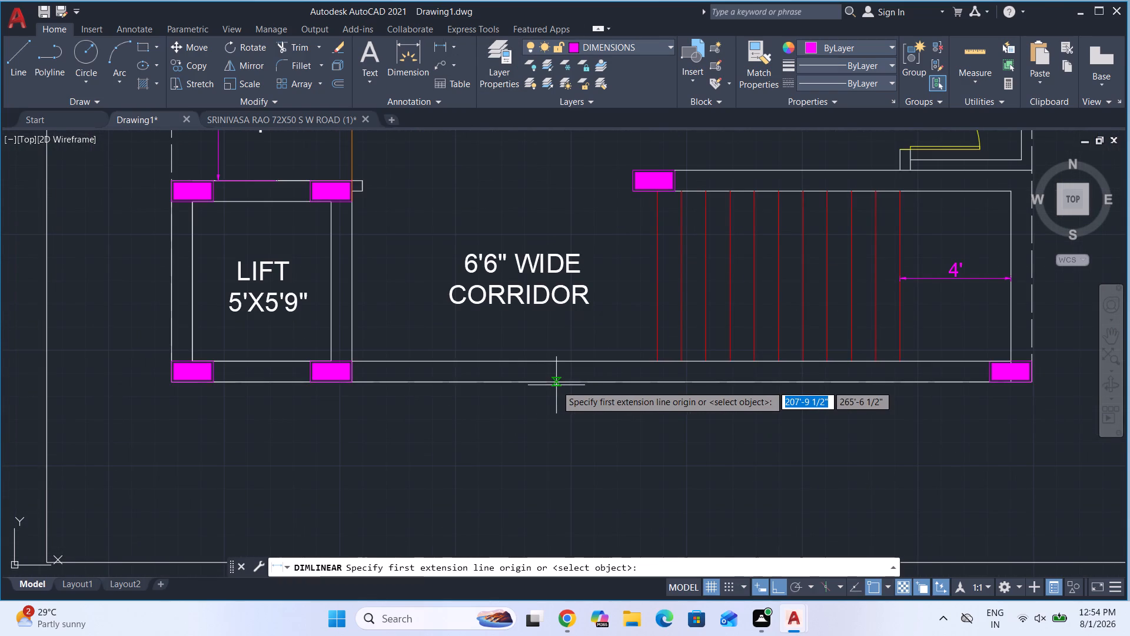
{"action": "left_click", "coordinate": [557, 382]}
{"action": "scroll", "coordinate": [556, 382], "scroll_direction": "down", "scroll_amount": 1}
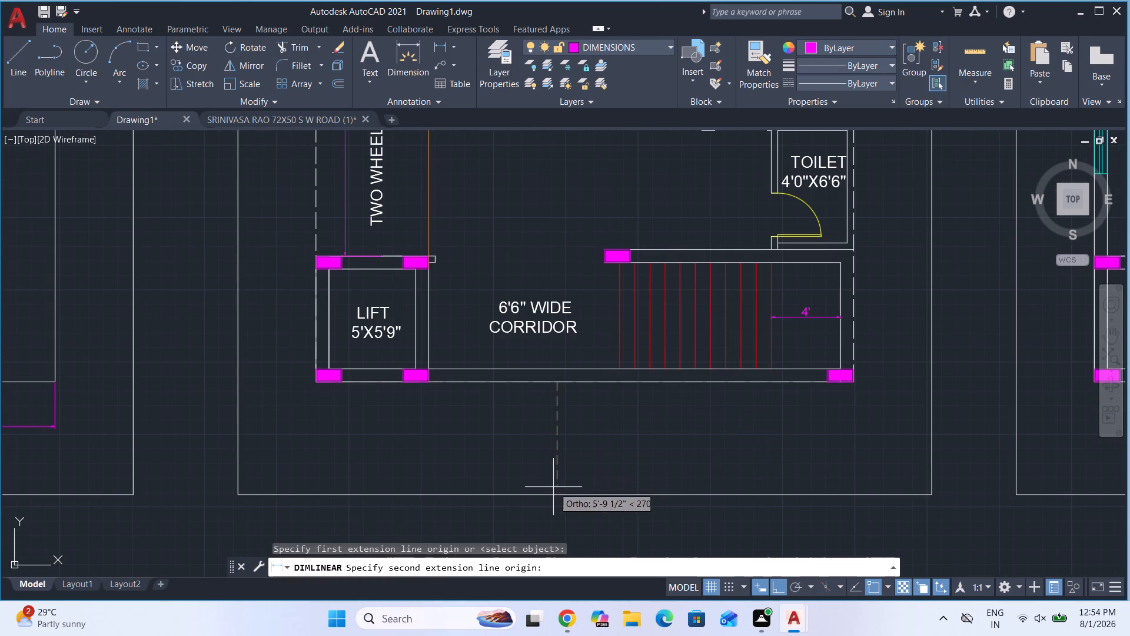
{"action": "left_click", "coordinate": [554, 497]}
{"action": "left_click", "coordinate": [549, 473]}
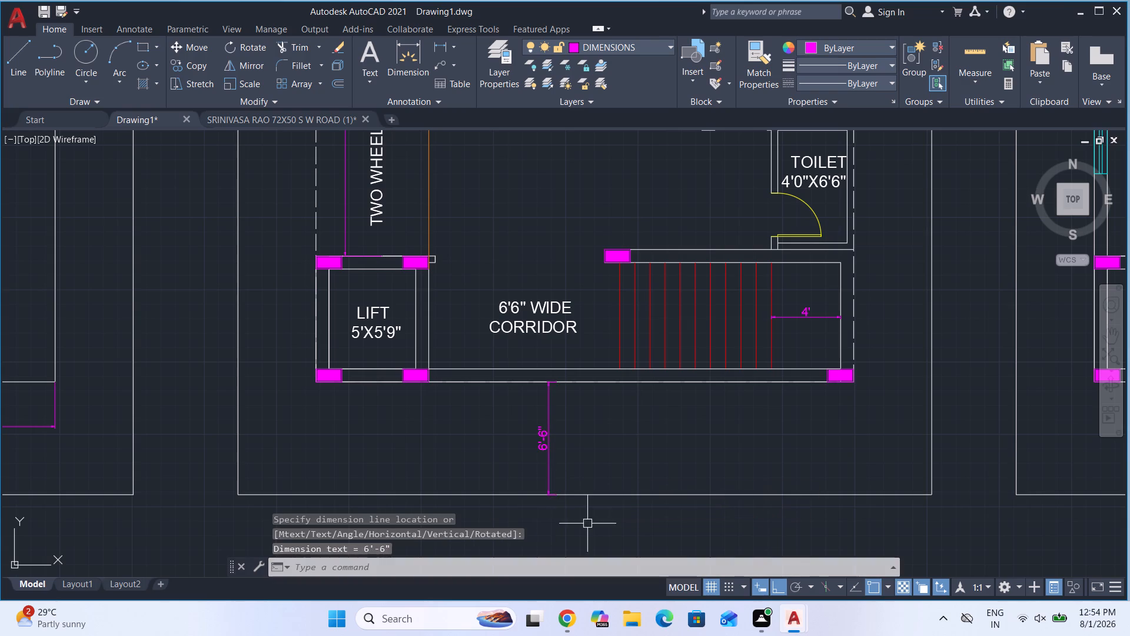
Add a linear dimension between the plot boundary and the dashed building line at the parking plan's car-parking end.
{"action": "scroll", "coordinate": [587, 524], "scroll_direction": "down", "scroll_amount": 4}
{"action": "scroll", "coordinate": [572, 360], "scroll_direction": "up", "scroll_amount": 4}
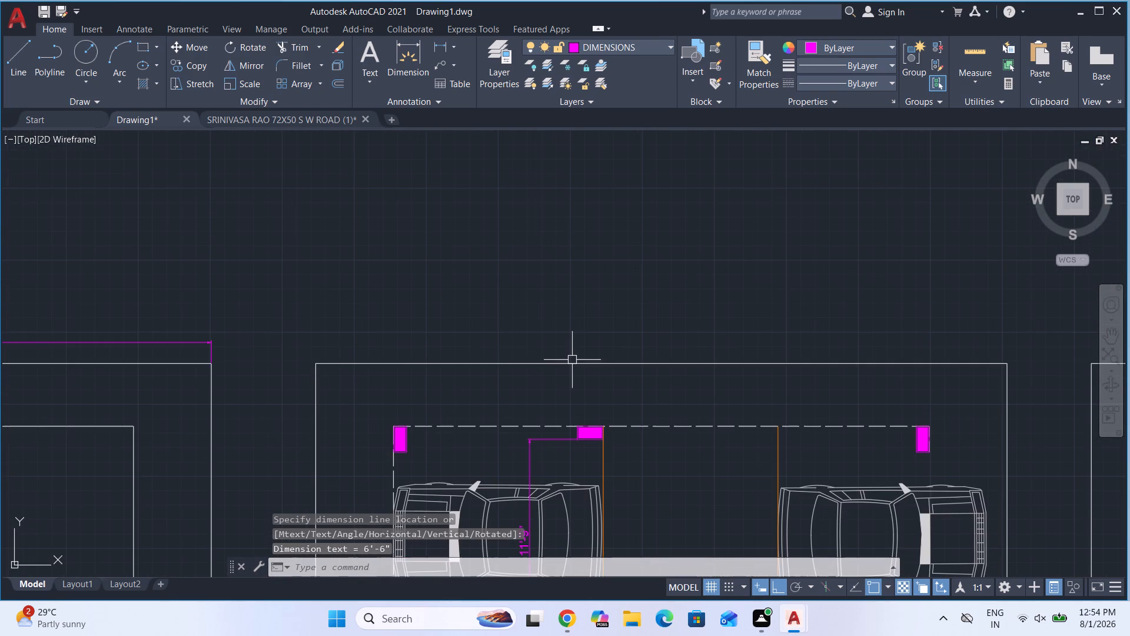
{"action": "key", "text": "space"}
{"action": "scroll", "coordinate": [623, 369], "scroll_direction": "up", "scroll_amount": 2}
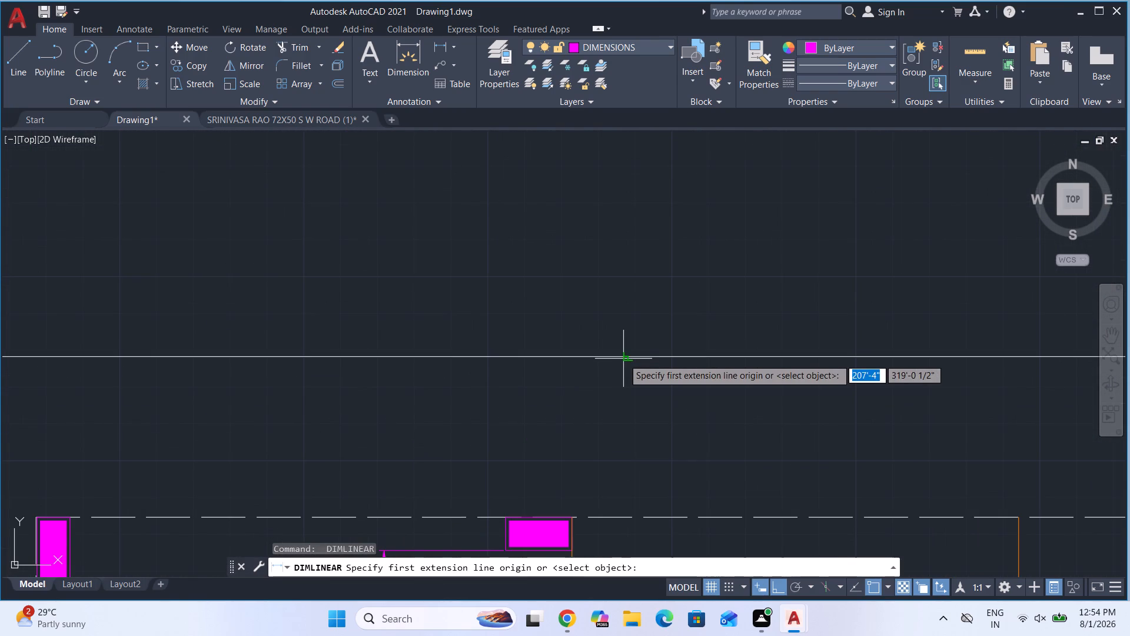
{"action": "left_click", "coordinate": [623, 359]}
{"action": "scroll", "coordinate": [623, 359], "scroll_direction": "down", "scroll_amount": 1}
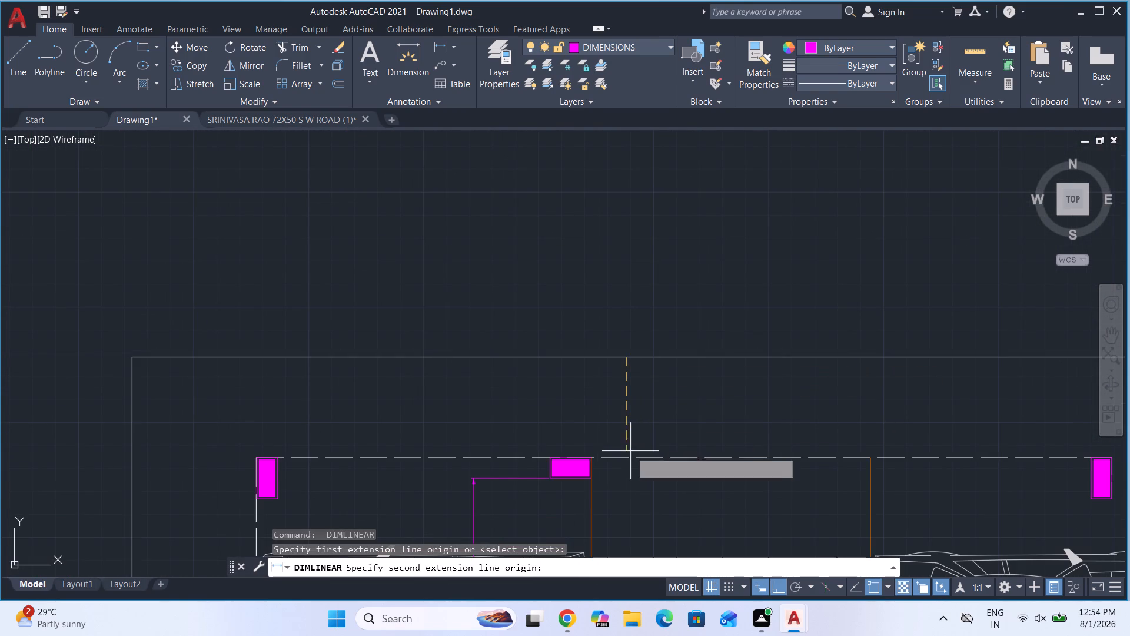
{"action": "left_click", "coordinate": [627, 453]}
{"action": "left_click", "coordinate": [646, 433]}
Add a linear dimension from the side plot boundary to the dashed building line near the two-wheeler driveway in the parking plan.
{"action": "scroll", "coordinate": [573, 429], "scroll_direction": "down", "scroll_amount": 2}
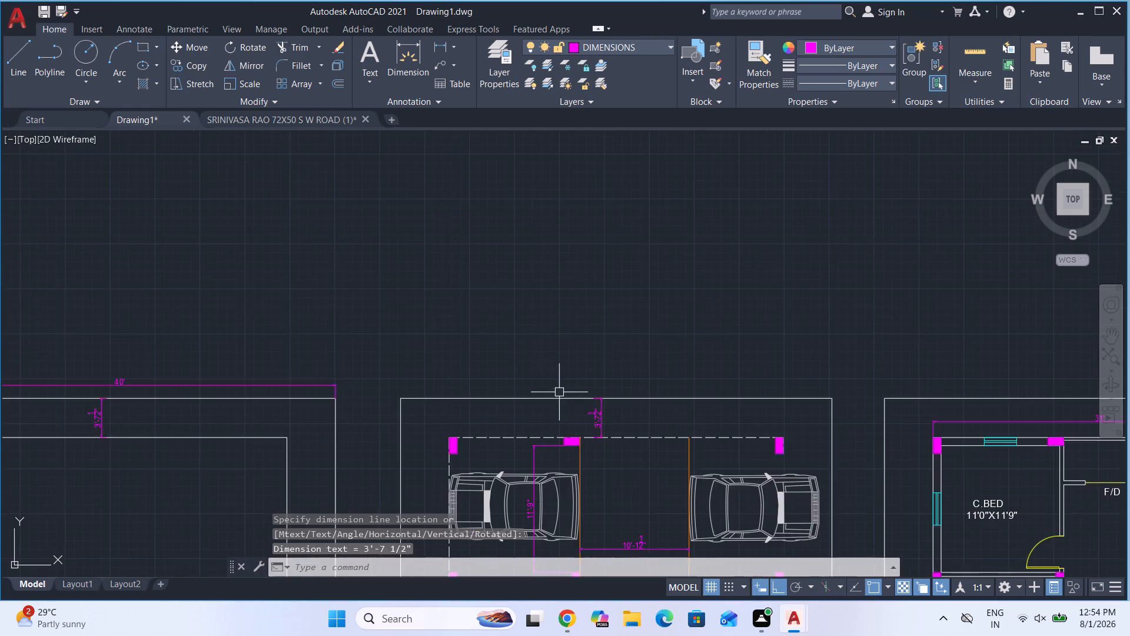
{"action": "scroll", "coordinate": [551, 380], "scroll_direction": "down", "scroll_amount": 3}
{"action": "scroll", "coordinate": [519, 462], "scroll_direction": "up", "scroll_amount": 2}
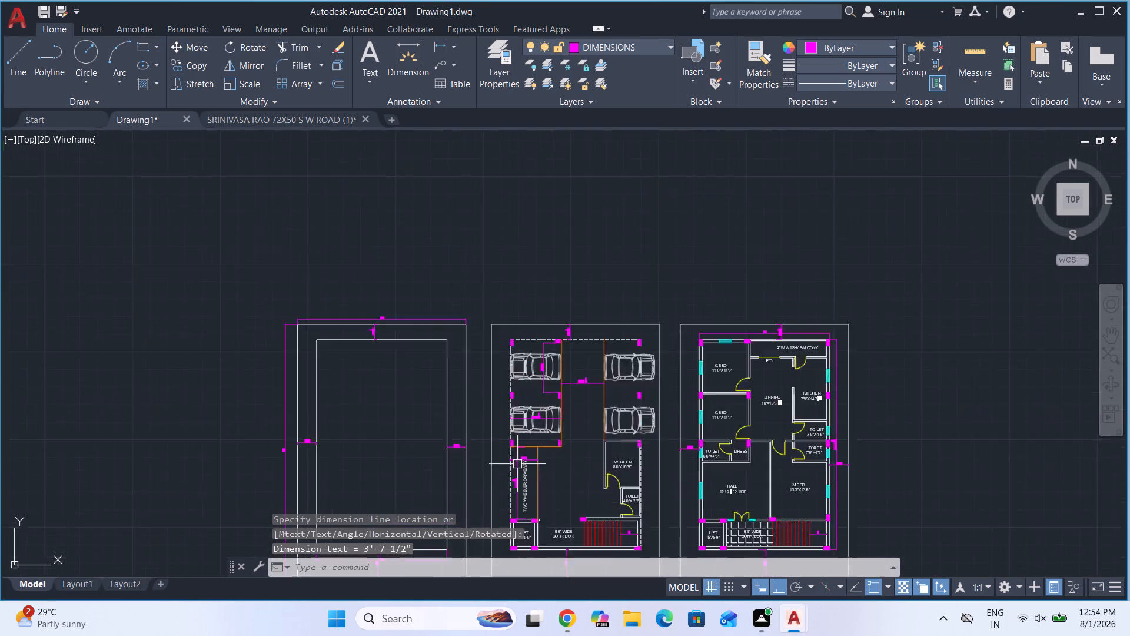
{"action": "scroll", "coordinate": [517, 465], "scroll_direction": "up", "scroll_amount": 2}
{"action": "scroll", "coordinate": [476, 413], "scroll_direction": "down", "scroll_amount": 3}
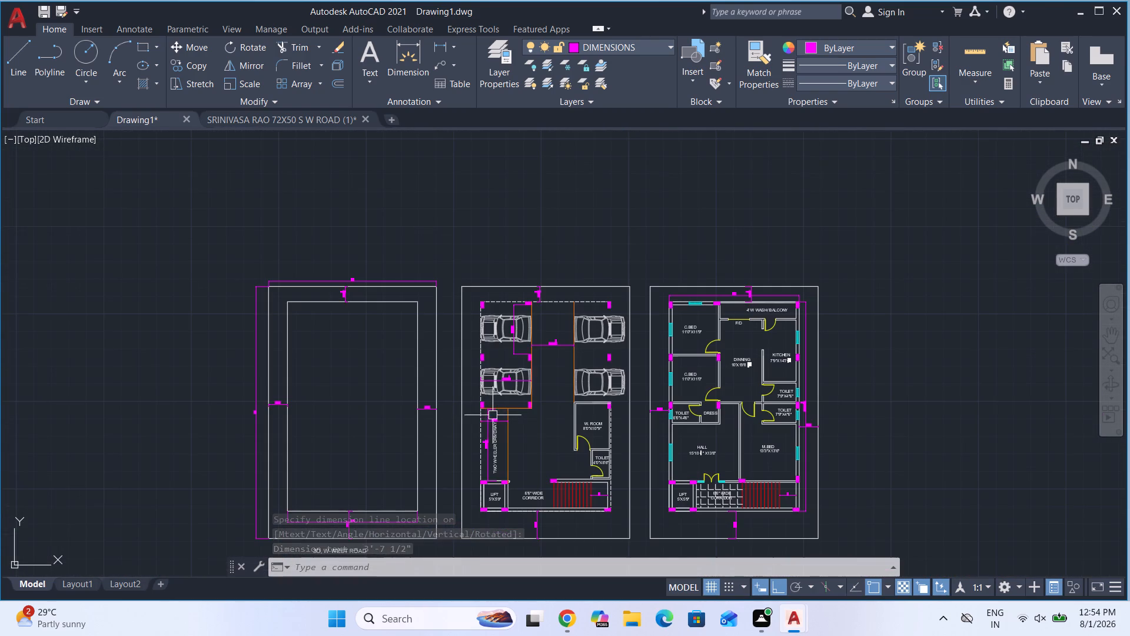
{"action": "scroll", "coordinate": [457, 413], "scroll_direction": "up", "scroll_amount": 4}
{"action": "key", "text": "space"}
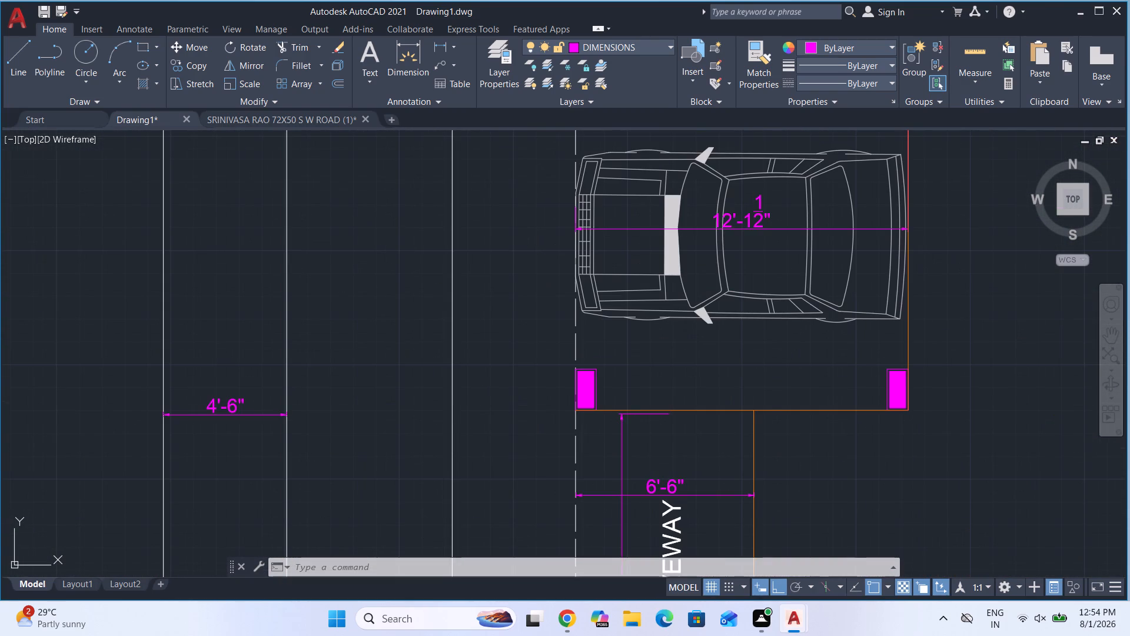
{"action": "left_click", "coordinate": [451, 397]}
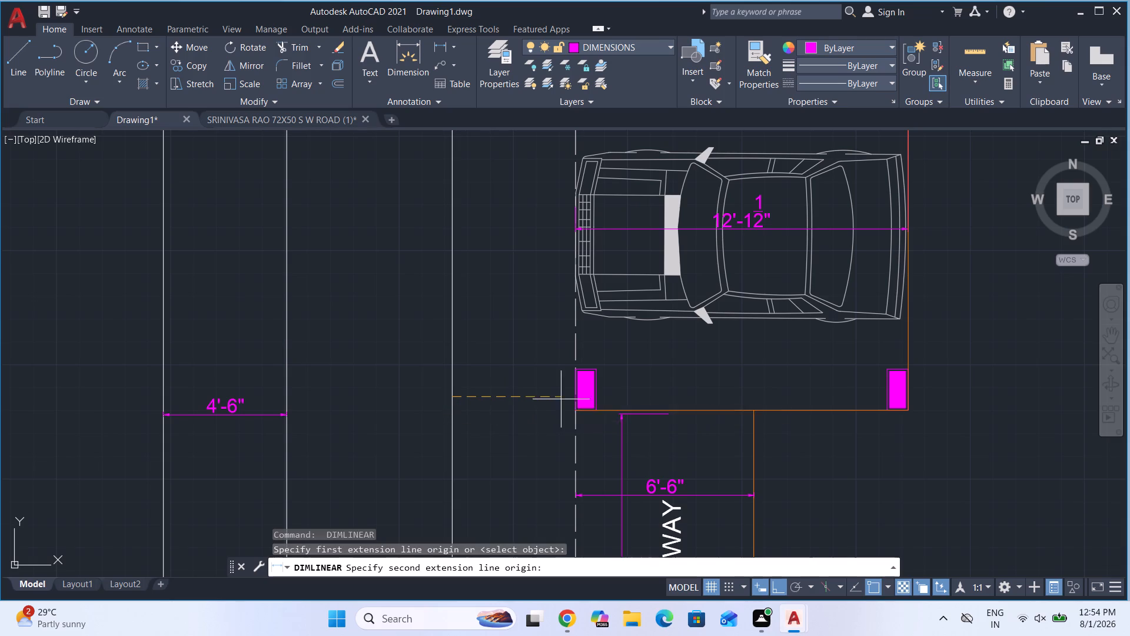
{"action": "left_click", "coordinate": [576, 398]}
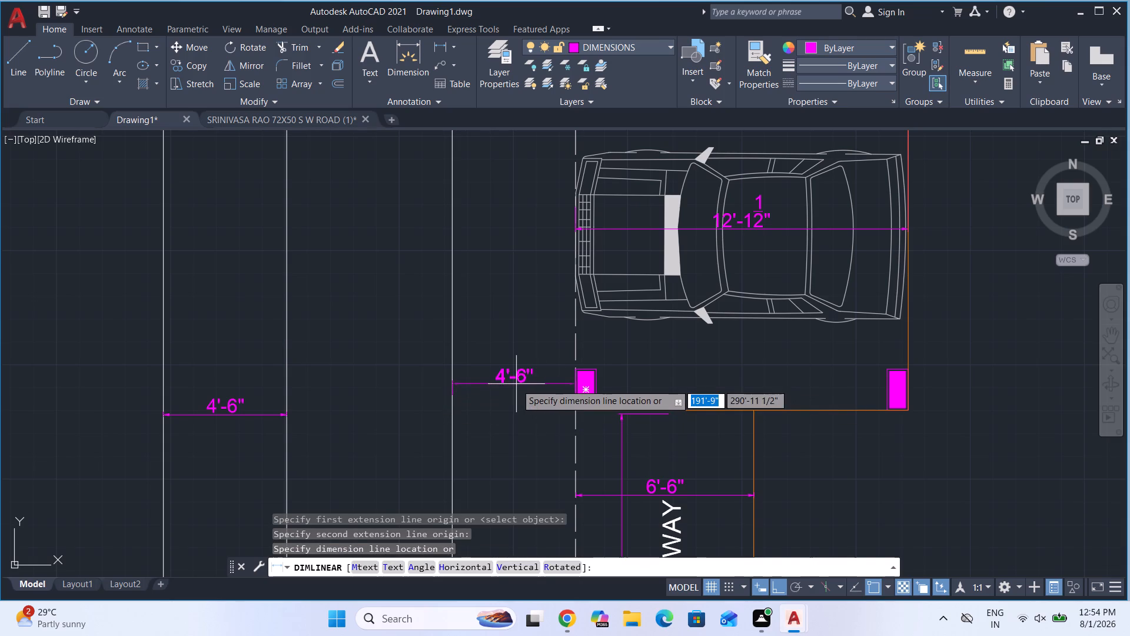
{"action": "left_click", "coordinate": [516, 384]}
Add a linear dimension from the dashed building line beside the W. ROOM to the plot boundary on that side.
{"action": "scroll", "coordinate": [385, 422], "scroll_direction": "down", "scroll_amount": 4}
{"action": "scroll", "coordinate": [661, 426], "scroll_direction": "up", "scroll_amount": 3}
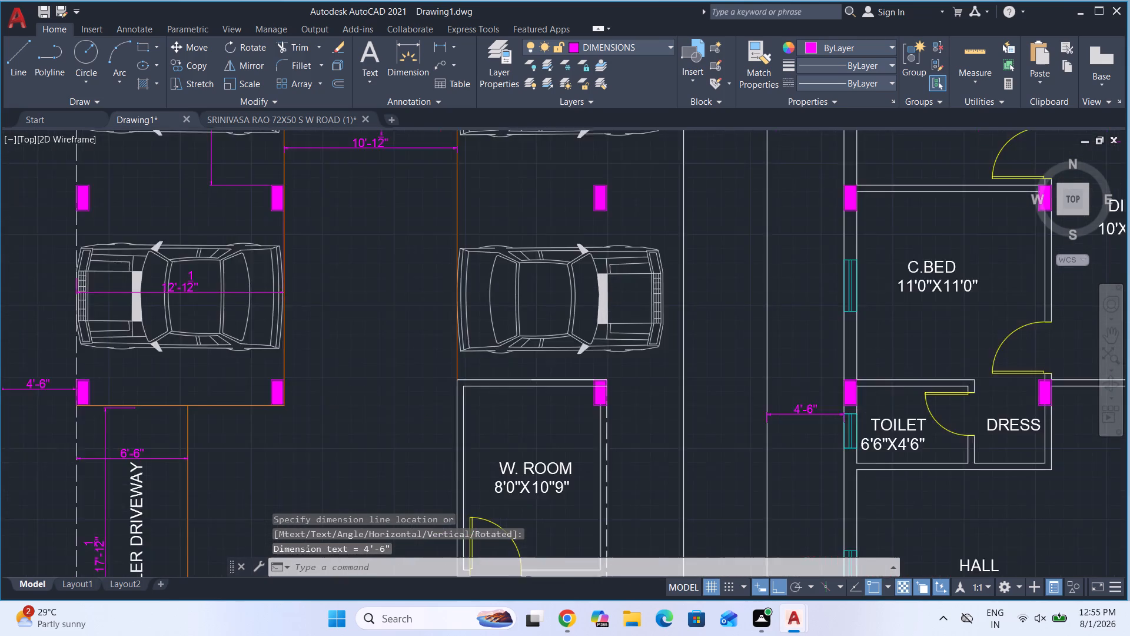
{"action": "key", "text": "space"}
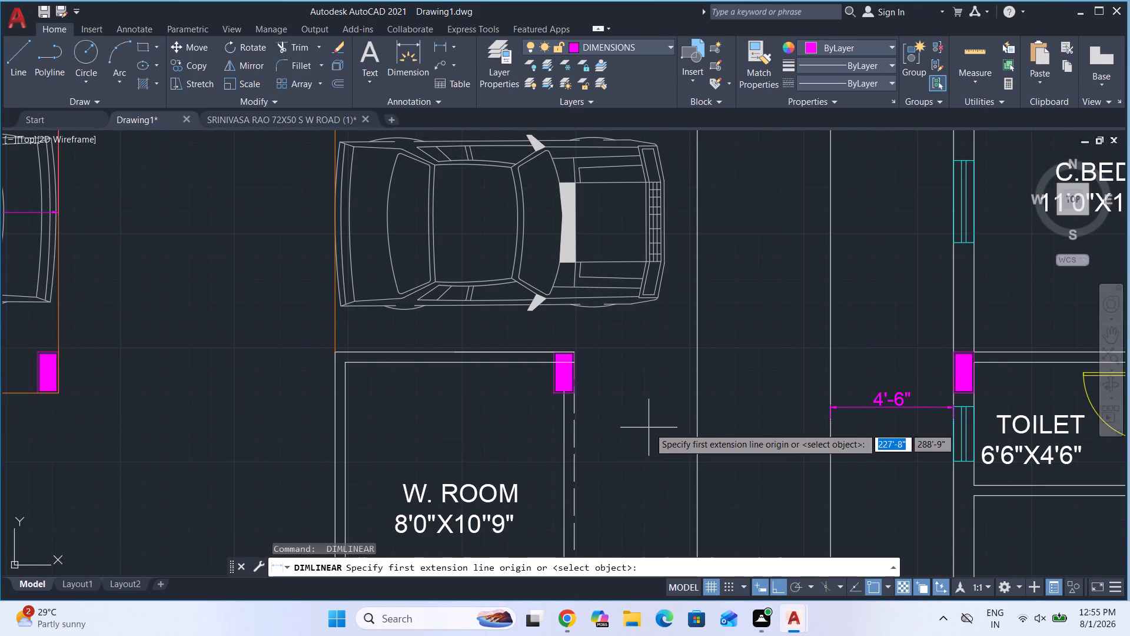
{"action": "scroll", "coordinate": [552, 416], "scroll_direction": "down", "scroll_amount": 4}
{"action": "scroll", "coordinate": [561, 439], "scroll_direction": "up", "scroll_amount": 4}
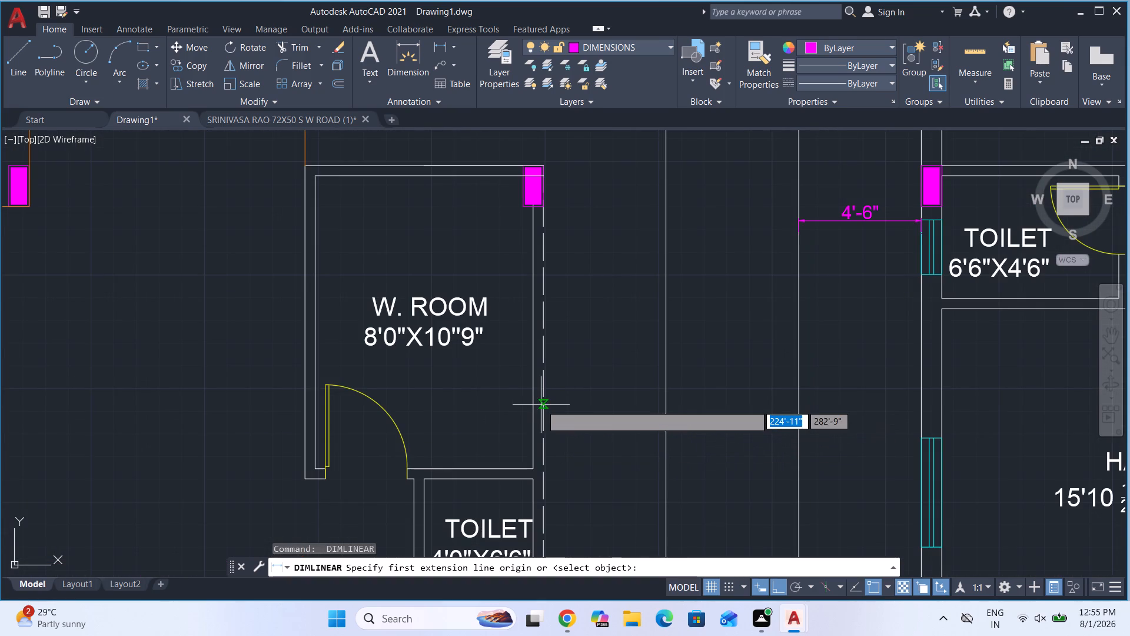
{"action": "left_click", "coordinate": [543, 411]}
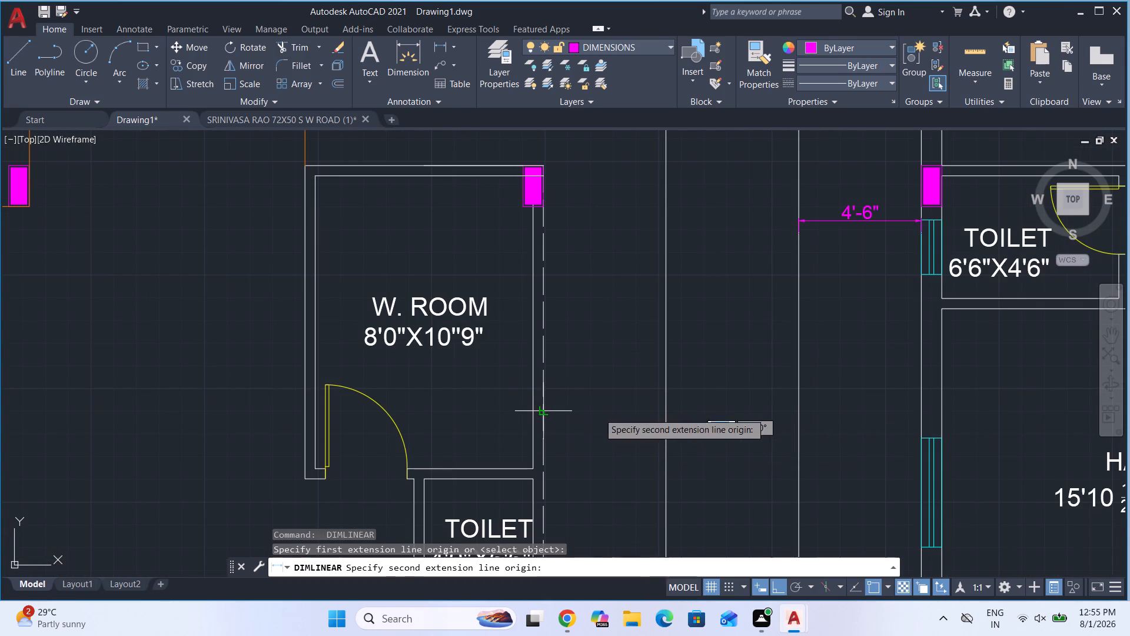
{"action": "left_click", "coordinate": [666, 409]}
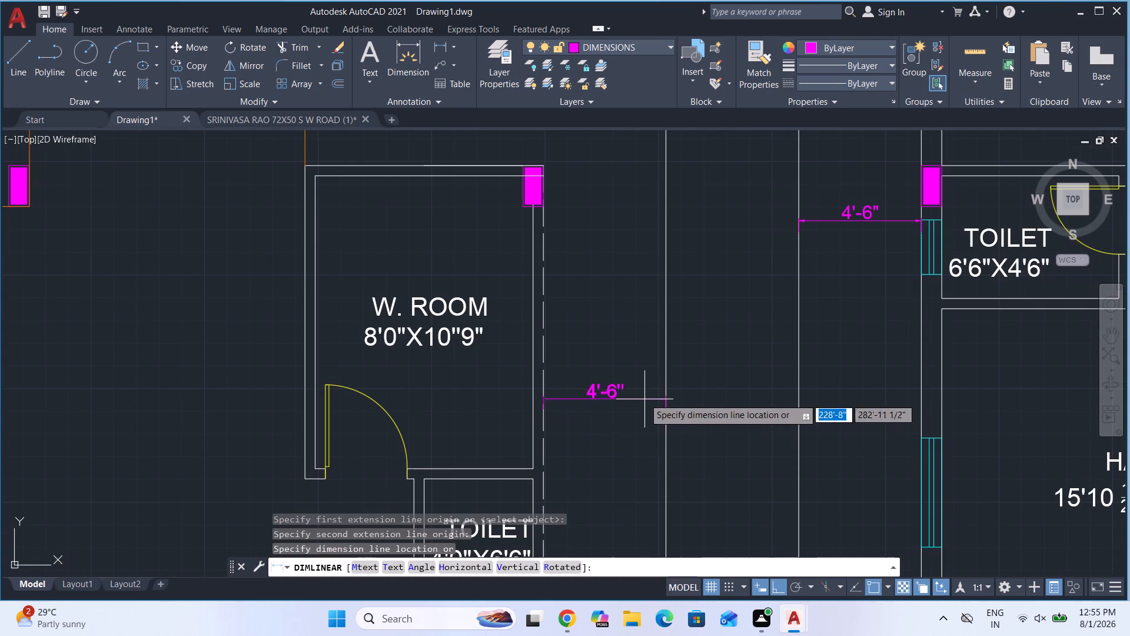
{"action": "left_click", "coordinate": [644, 398]}
{"action": "scroll", "coordinate": [556, 402], "scroll_direction": "down", "scroll_amount": 4}
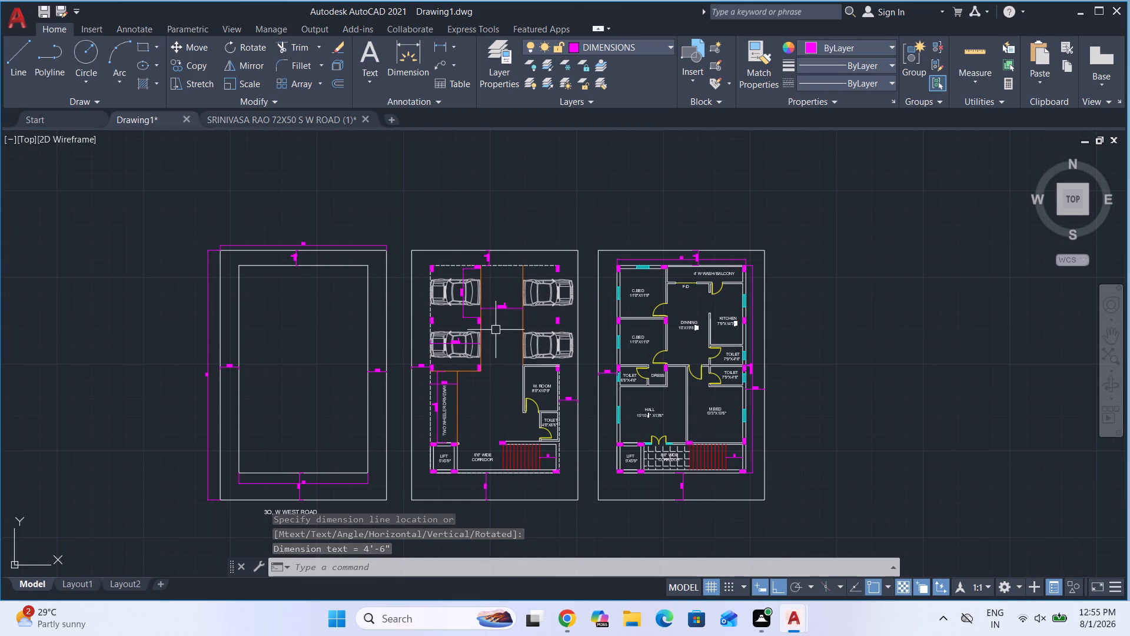
{"action": "key", "text": "Escape"}
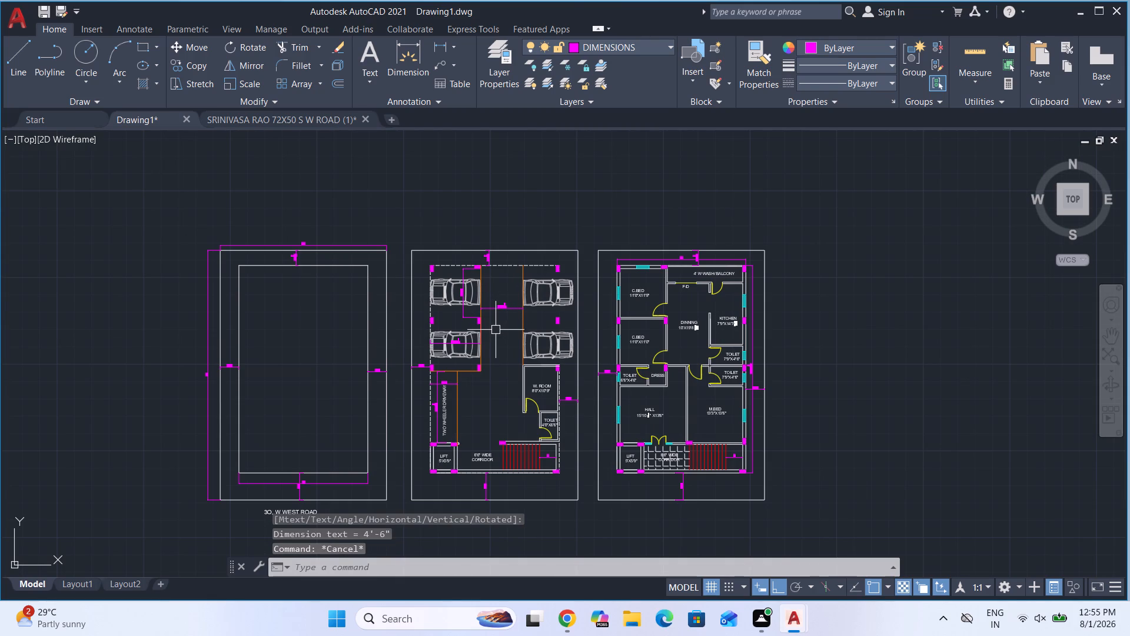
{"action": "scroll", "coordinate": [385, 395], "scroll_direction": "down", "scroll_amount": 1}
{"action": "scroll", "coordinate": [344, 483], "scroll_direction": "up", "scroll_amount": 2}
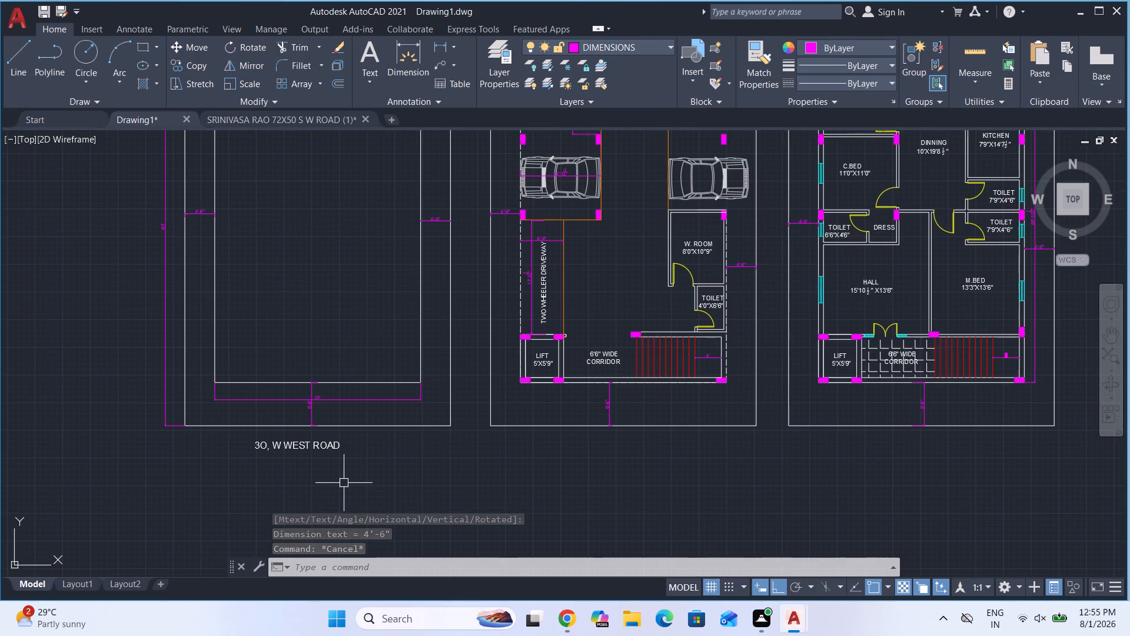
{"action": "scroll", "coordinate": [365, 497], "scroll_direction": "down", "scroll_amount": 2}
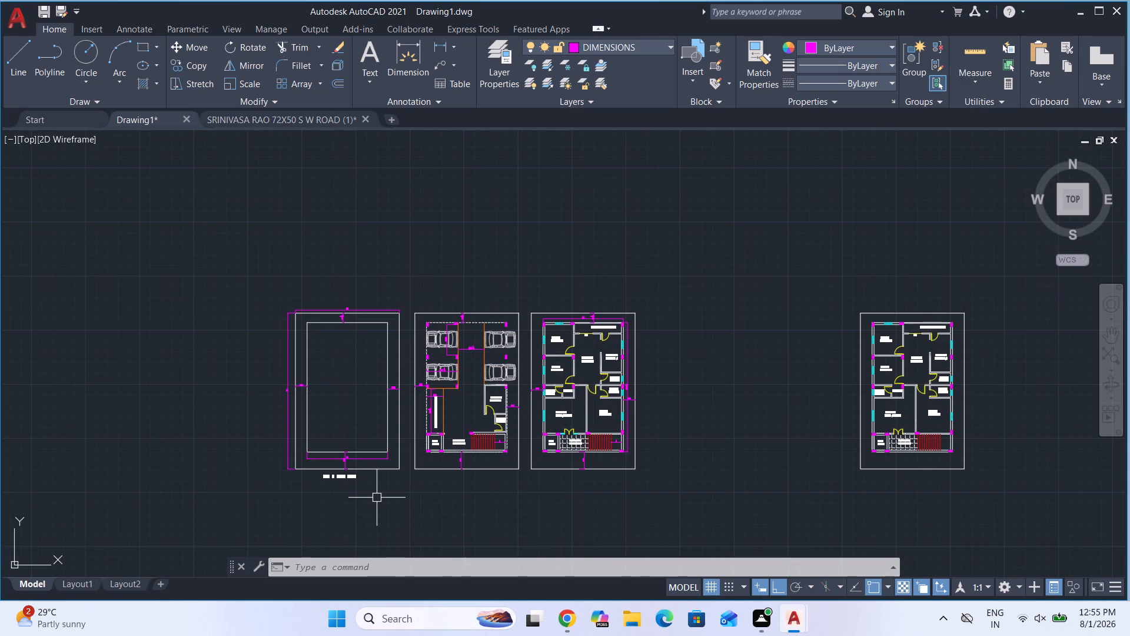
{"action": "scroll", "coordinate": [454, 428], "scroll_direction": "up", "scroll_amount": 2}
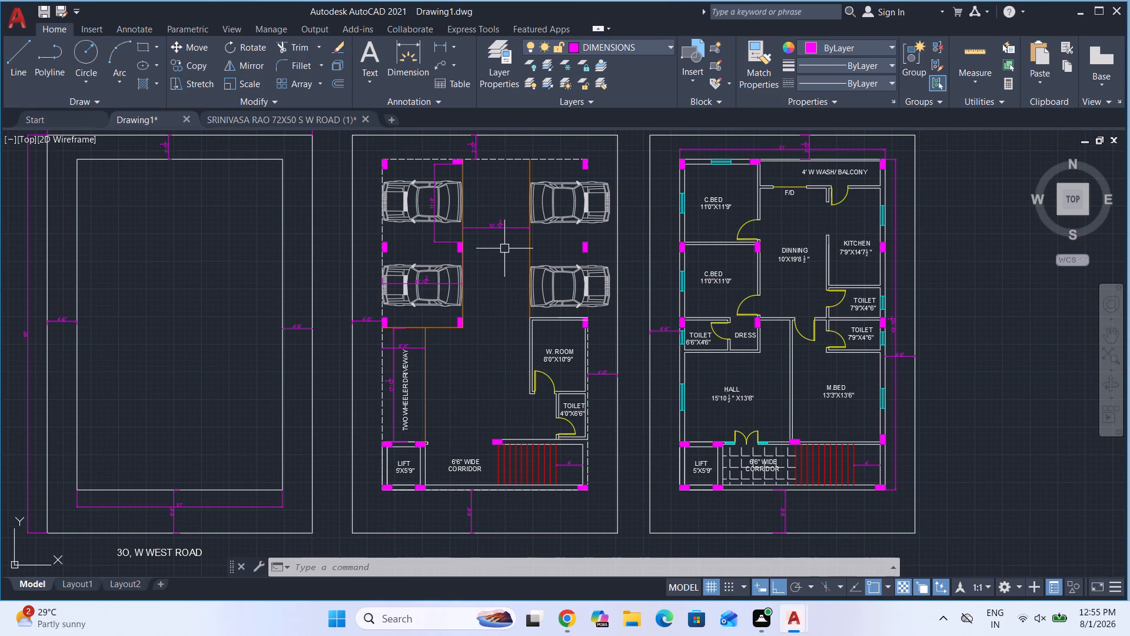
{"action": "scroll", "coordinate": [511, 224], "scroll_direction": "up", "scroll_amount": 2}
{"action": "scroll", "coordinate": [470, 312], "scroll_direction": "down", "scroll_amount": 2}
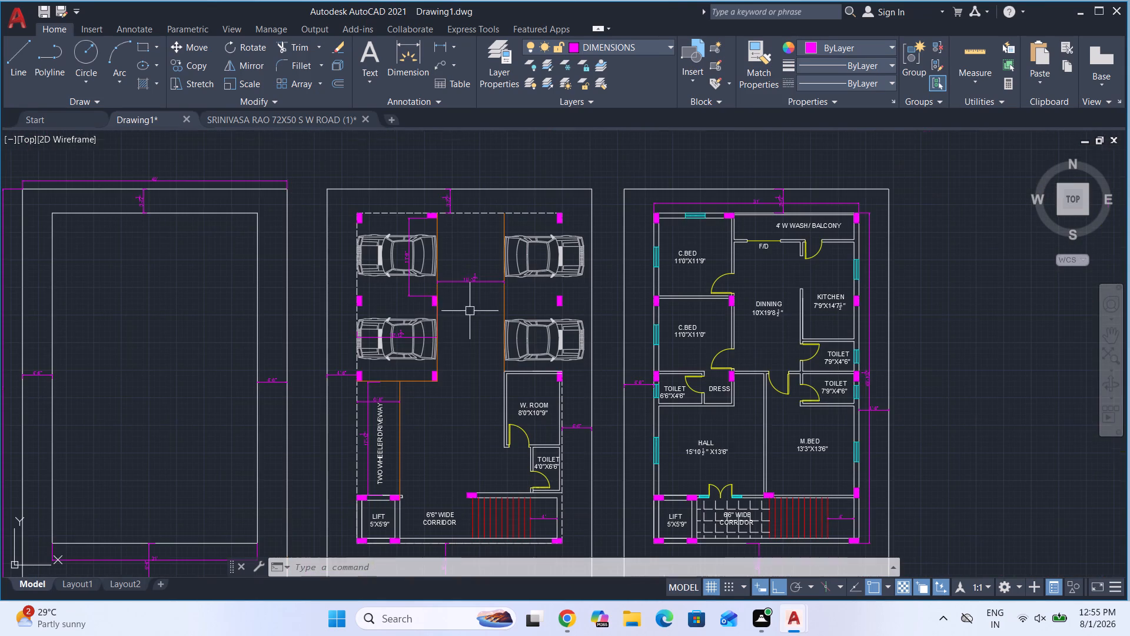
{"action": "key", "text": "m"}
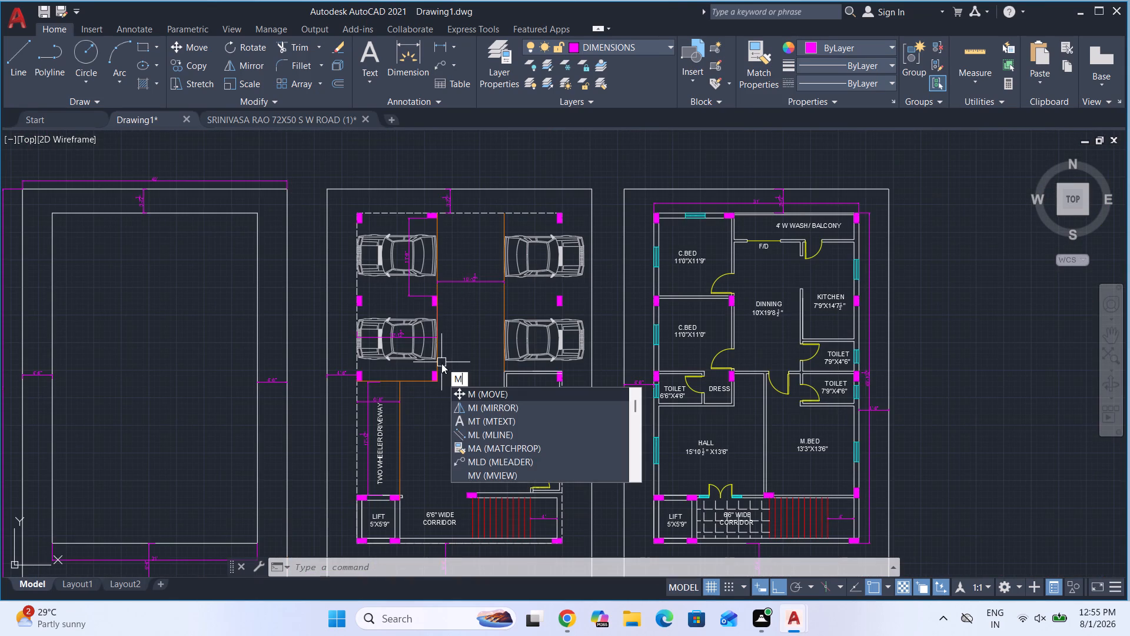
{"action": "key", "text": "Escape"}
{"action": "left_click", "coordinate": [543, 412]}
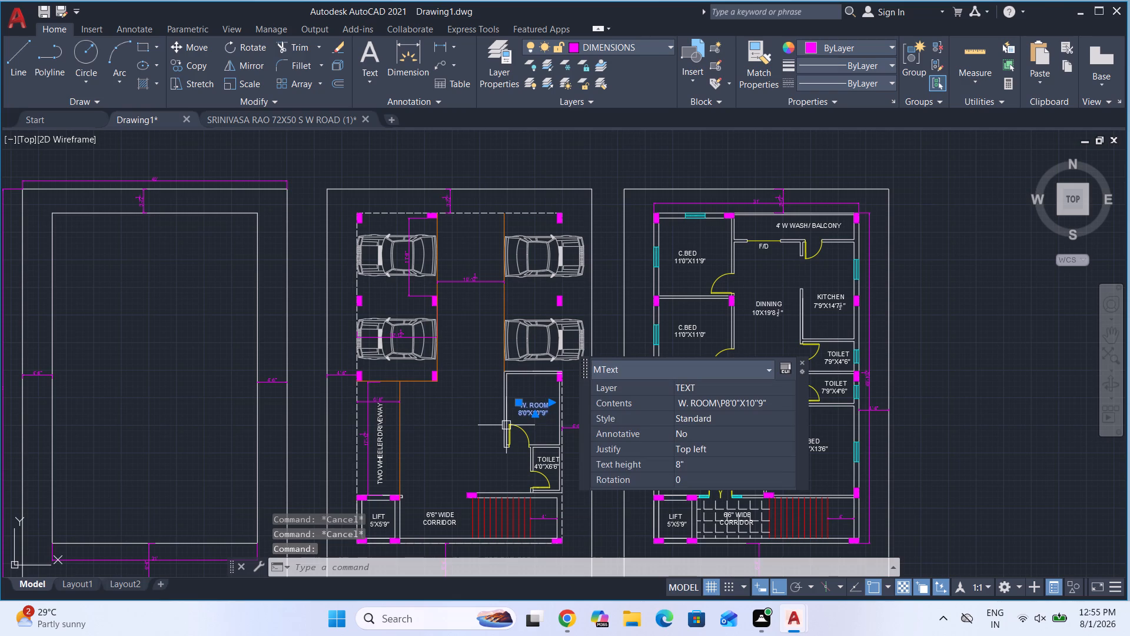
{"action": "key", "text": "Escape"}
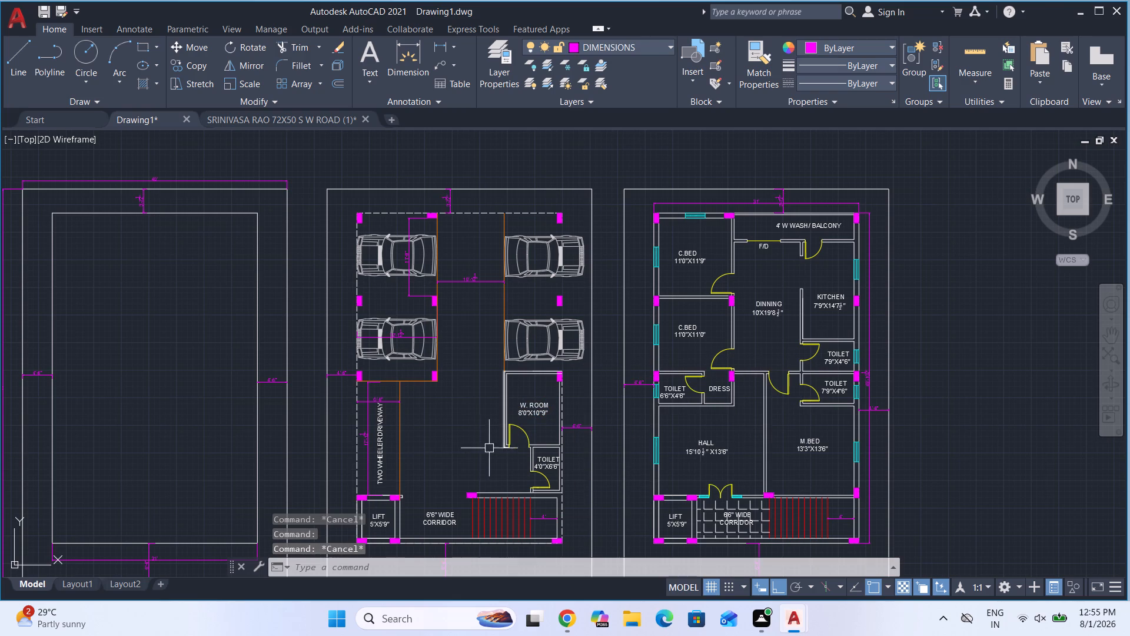
Copy the TWO WHEELER DRIVEWAY label horizontally into the open area between the two-wheeler driveway and the W. ROOM.
{"action": "scroll", "coordinate": [375, 447], "scroll_direction": "up", "scroll_amount": 2}
{"action": "left_click", "coordinate": [390, 447]}
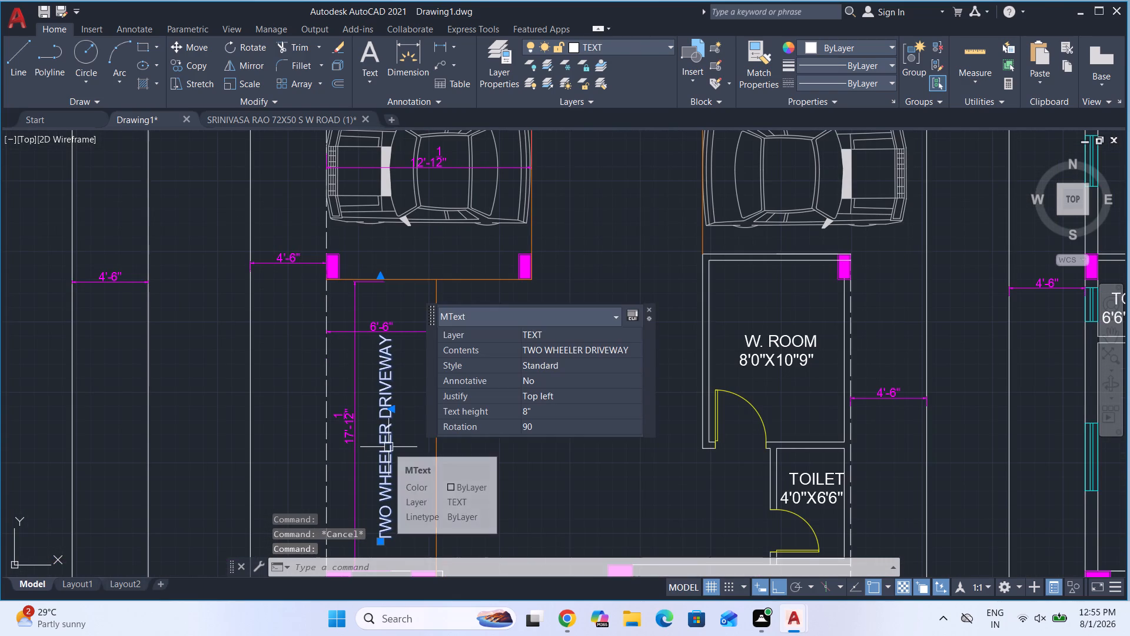
{"action": "type", "text": "CO"}
{"action": "key", "text": "Return"}
{"action": "left_click", "coordinate": [384, 453]}
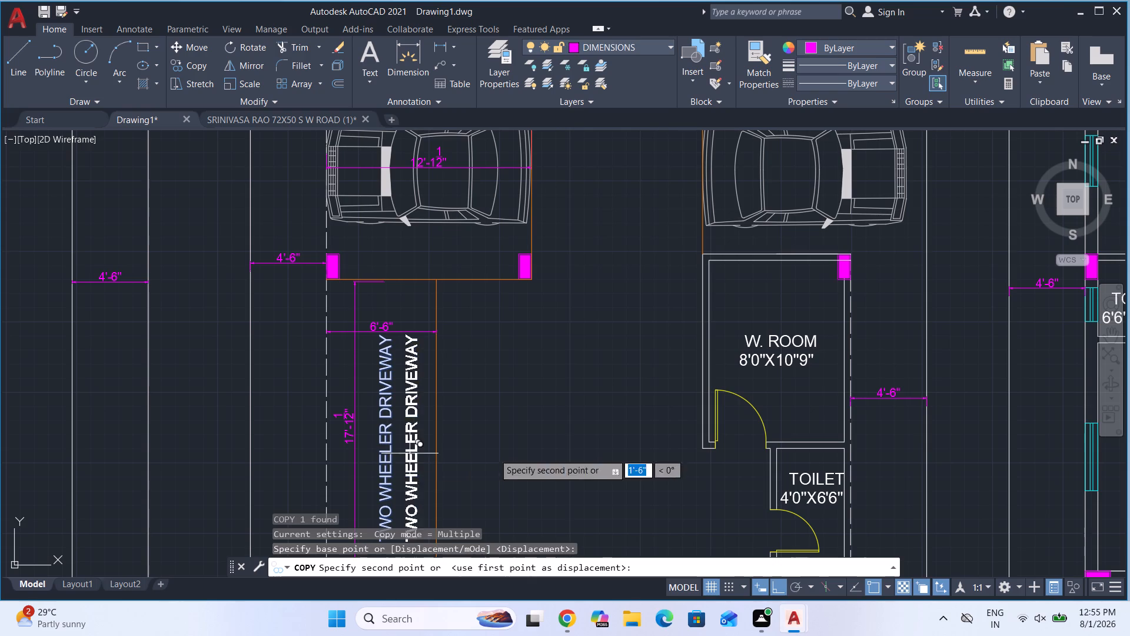
{"action": "left_click", "coordinate": [589, 441]}
{"action": "scroll", "coordinate": [632, 438], "scroll_direction": "down", "scroll_amount": 2}
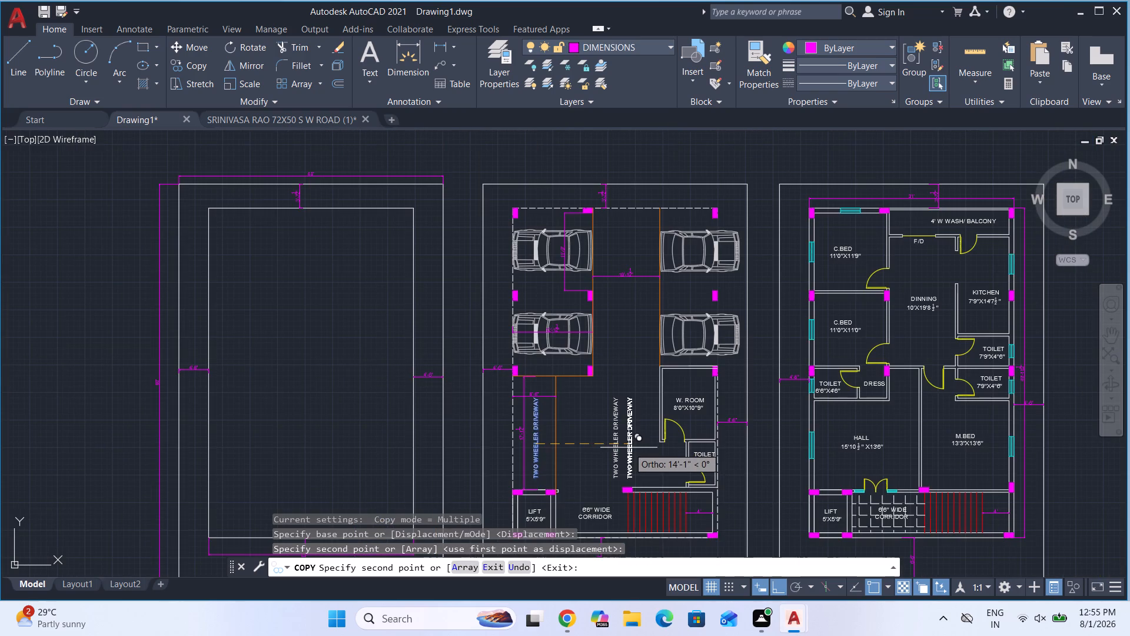
{"action": "key", "text": "Escape"}
{"action": "scroll", "coordinate": [553, 405], "scroll_direction": "down", "scroll_amount": 1}
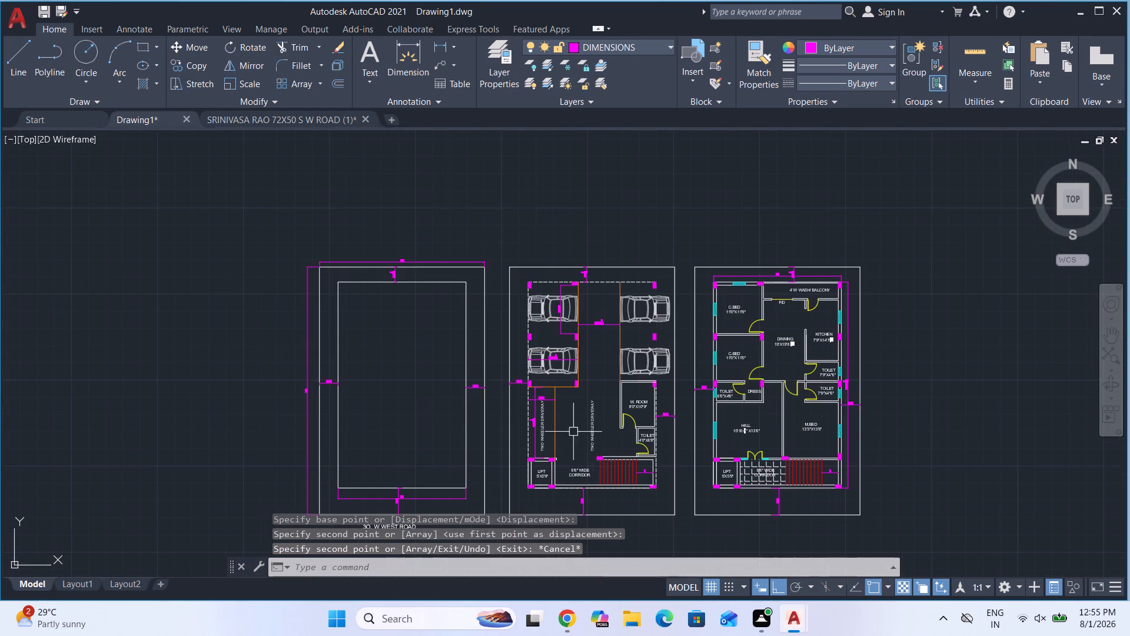
Edit the copied driveway label beside the W. ROOM to read 10' WIDE DRIVEWAY.
{"action": "scroll", "coordinate": [590, 446], "scroll_direction": "up", "scroll_amount": 3}
{"action": "double_click", "coordinate": [599, 426]}
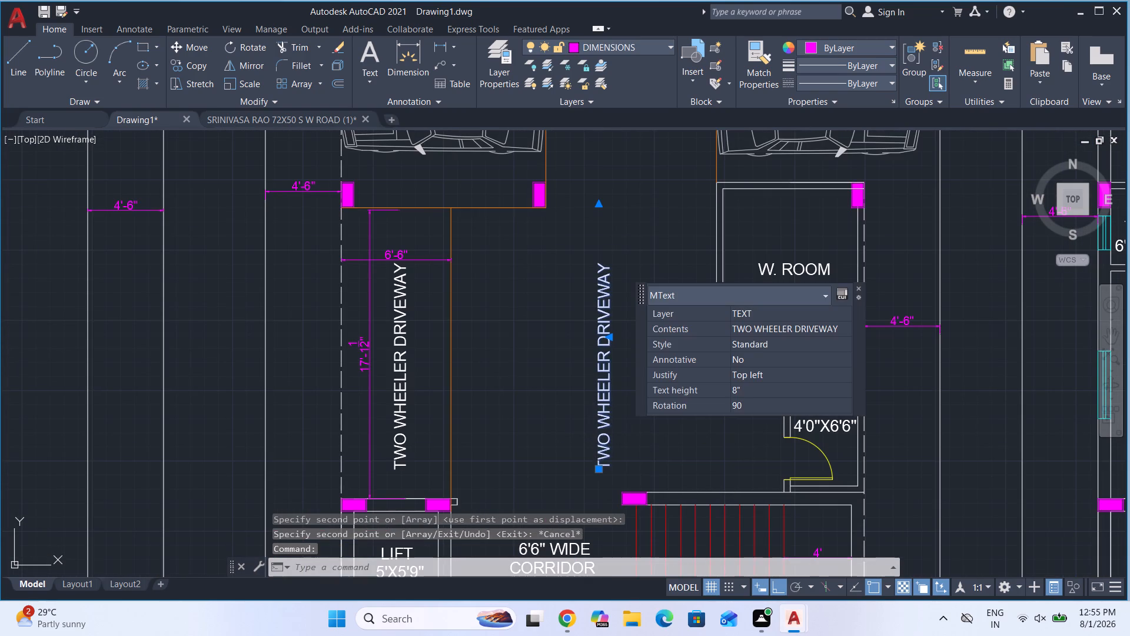
{"action": "scroll", "coordinate": [537, 438], "scroll_direction": "down", "scroll_amount": 3}
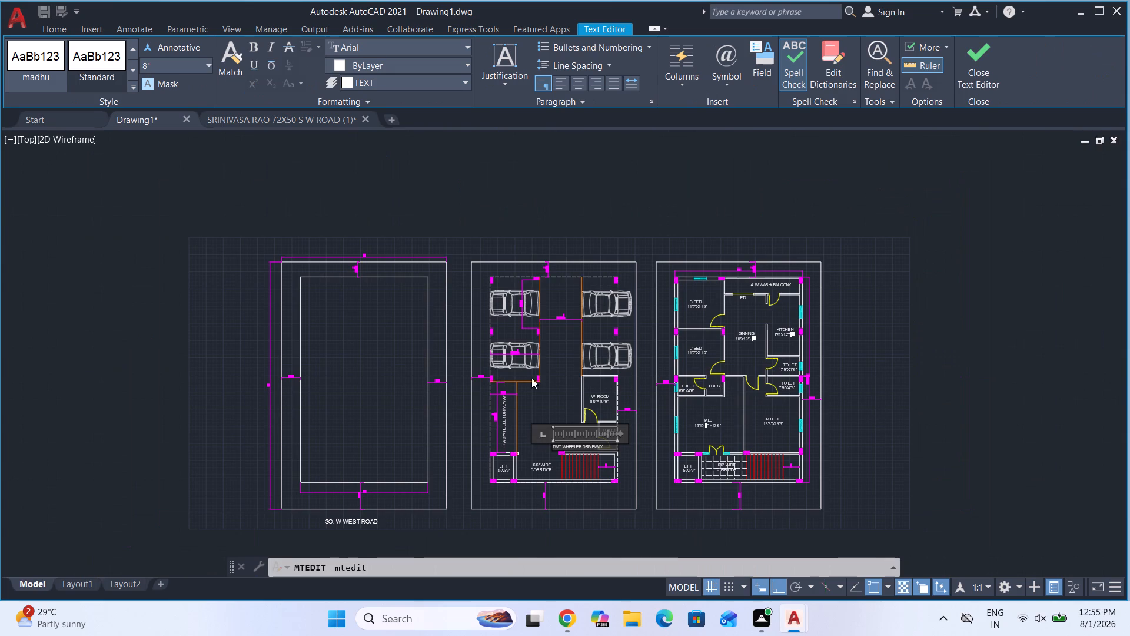
{"action": "scroll", "coordinate": [567, 323], "scroll_direction": "up", "scroll_amount": 3}
{"action": "scroll", "coordinate": [519, 304], "scroll_direction": "down", "scroll_amount": 3}
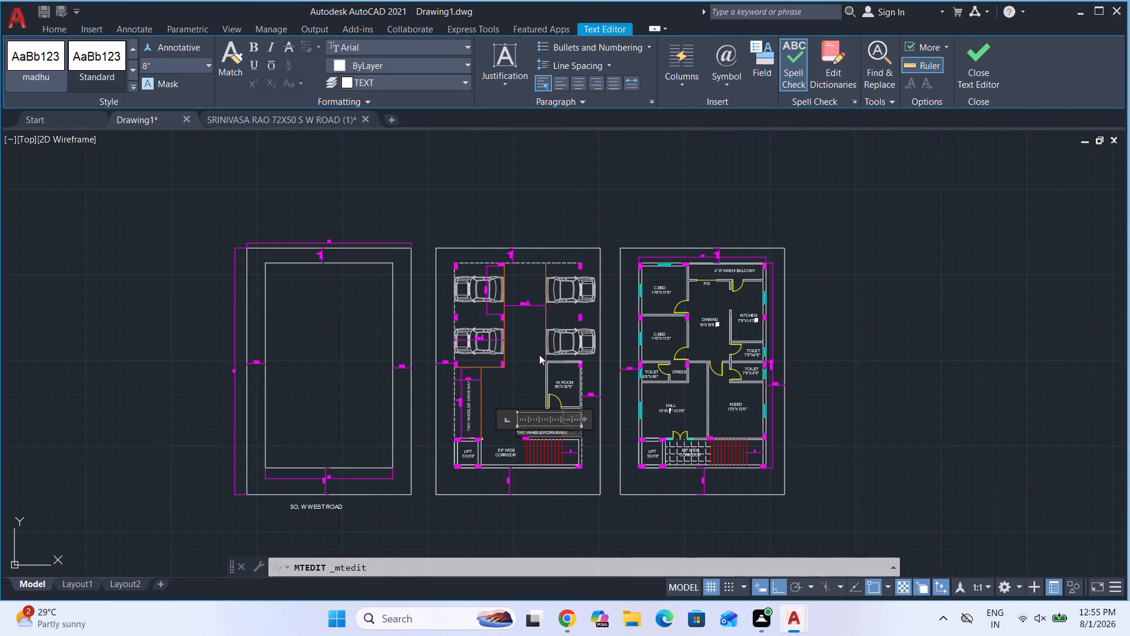
{"action": "scroll", "coordinate": [534, 426], "scroll_direction": "up", "scroll_amount": 3}
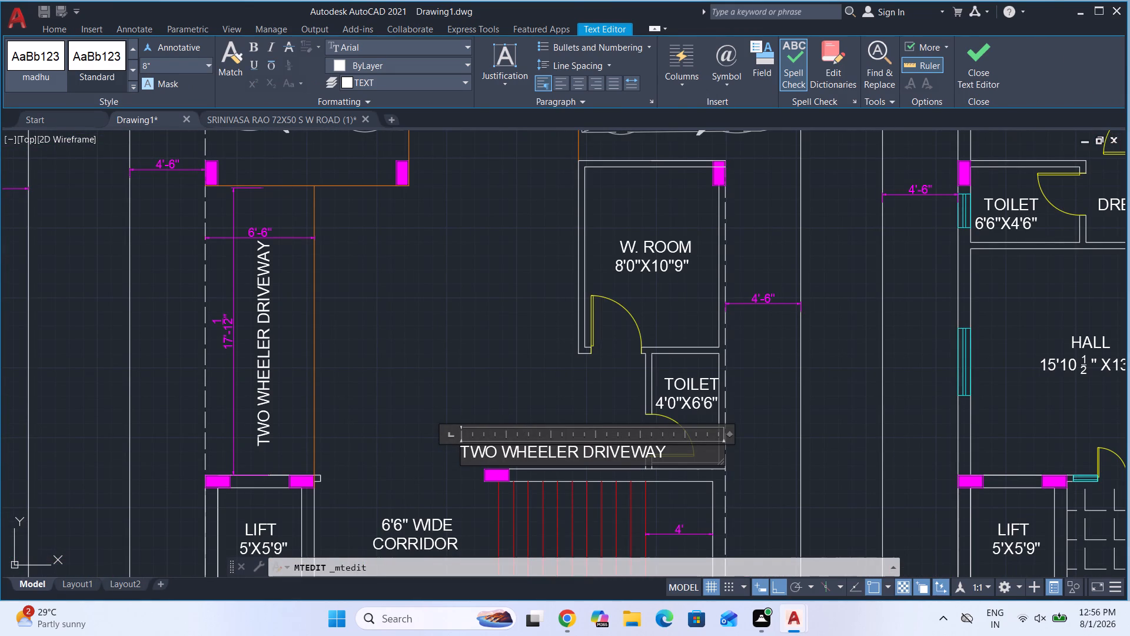
{"action": "left_click", "coordinate": [580, 452]}
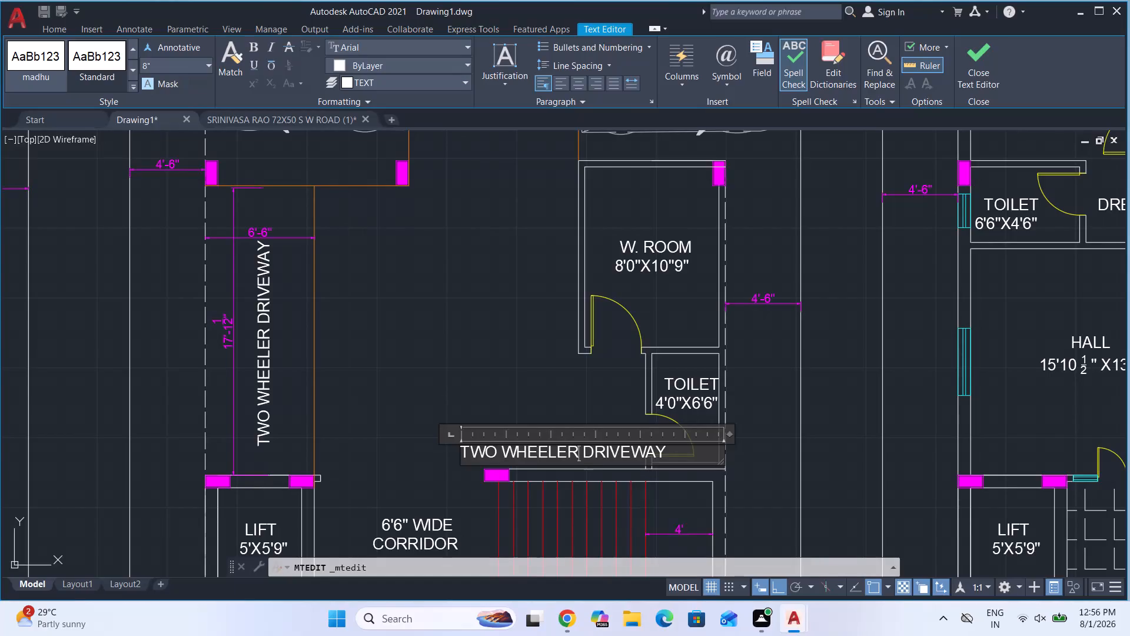
{"action": "key", "text": "BackSpace"}
{"action": "key", "text": "BackSpace"}
{"action": "key", "text": "BackSpace"}
{"action": "key", "text": "BackSpace"}
{"action": "key", "text": "BackSpace"}
{"action": "key", "text": "BackSpace"}
{"action": "key", "text": "BackSpace"}
{"action": "key", "text": "BackSpace"}
{"action": "key", "text": "BackSpace"}
{"action": "key", "text": "BackSpace"}
{"action": "key", "text": "BackSpace"}
{"action": "key", "text": "BackSpace"}
{"action": "key", "text": "BackSpace"}
{"action": "key", "text": "BackSpace"}
{"action": "key", "text": "BackSpace"}
{"action": "key", "text": "BackSpace"}
{"action": "key", "text": "BackSpace"}
{"action": "key", "text": "BackSpace"}
{"action": "key", "text": "BackSpace"}
{"action": "key", "text": "BackSpace"}
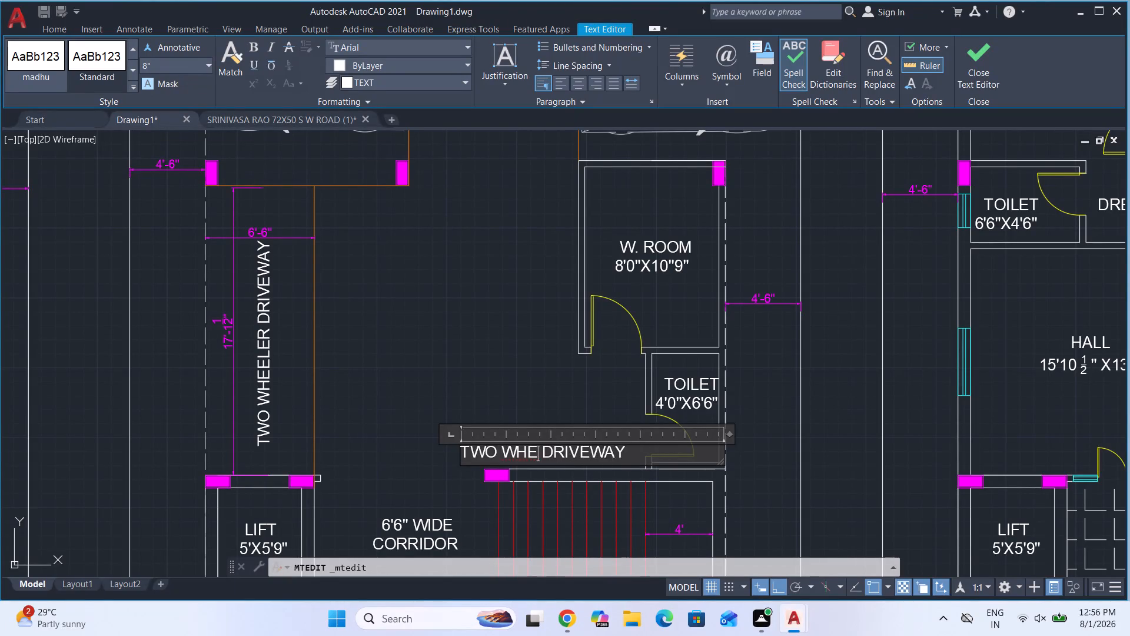
{"action": "type", "text": "10"}
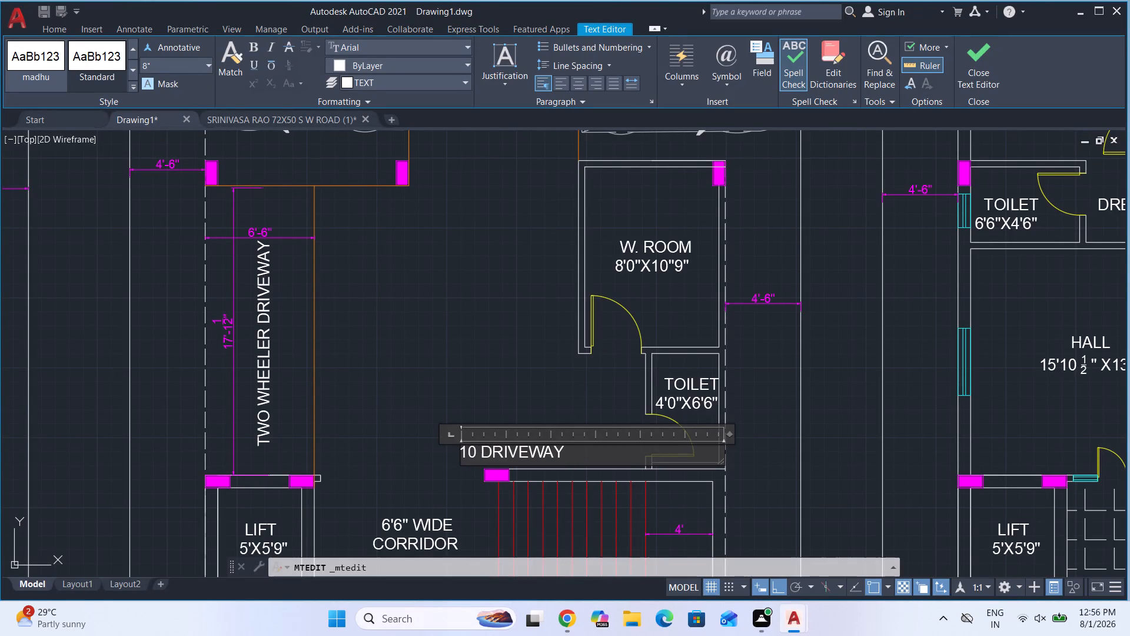
{"action": "type", "text": "'W"}
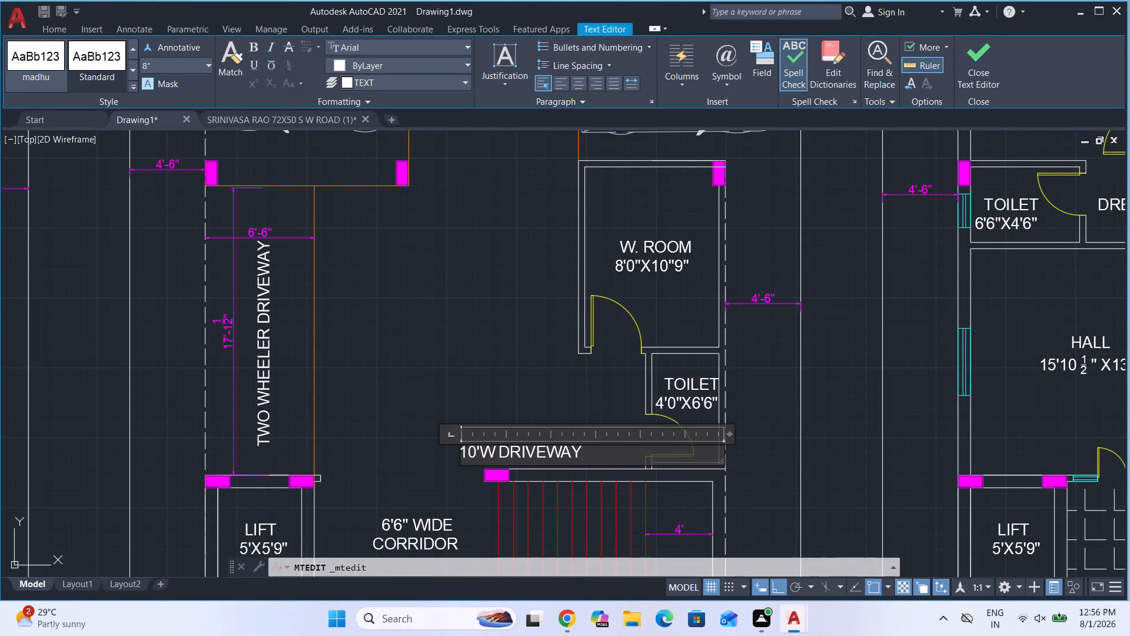
{"action": "key", "text": "BackSpace"}
{"action": "key", "text": "space"}
{"action": "type", "text": "WI"}
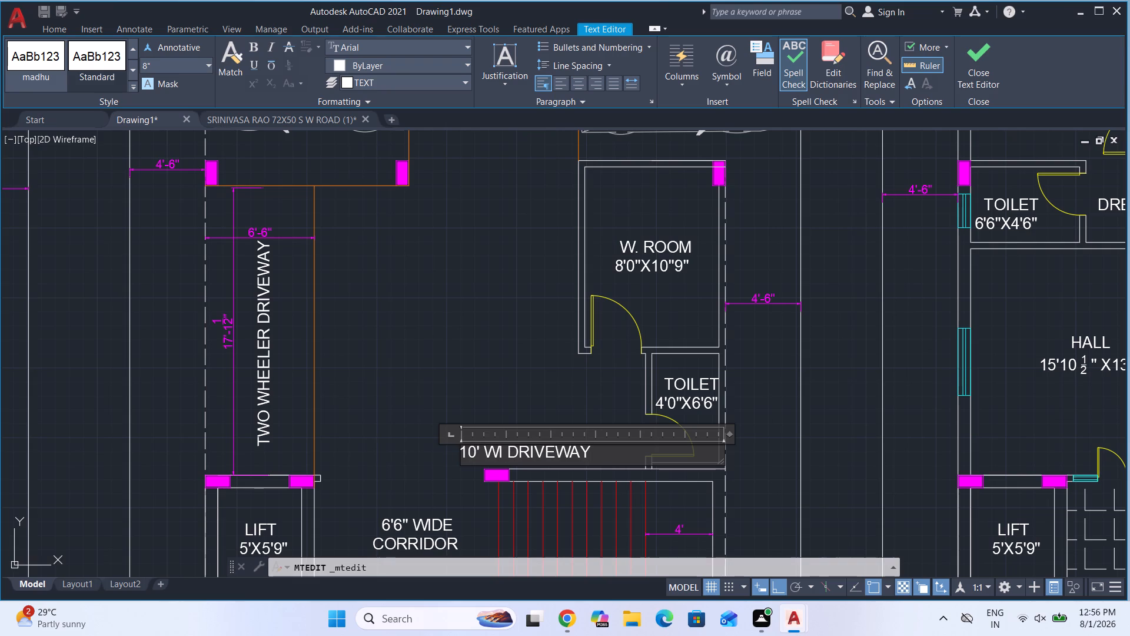
{"action": "type", "text": "DE"}
{"action": "key", "text": "space"}
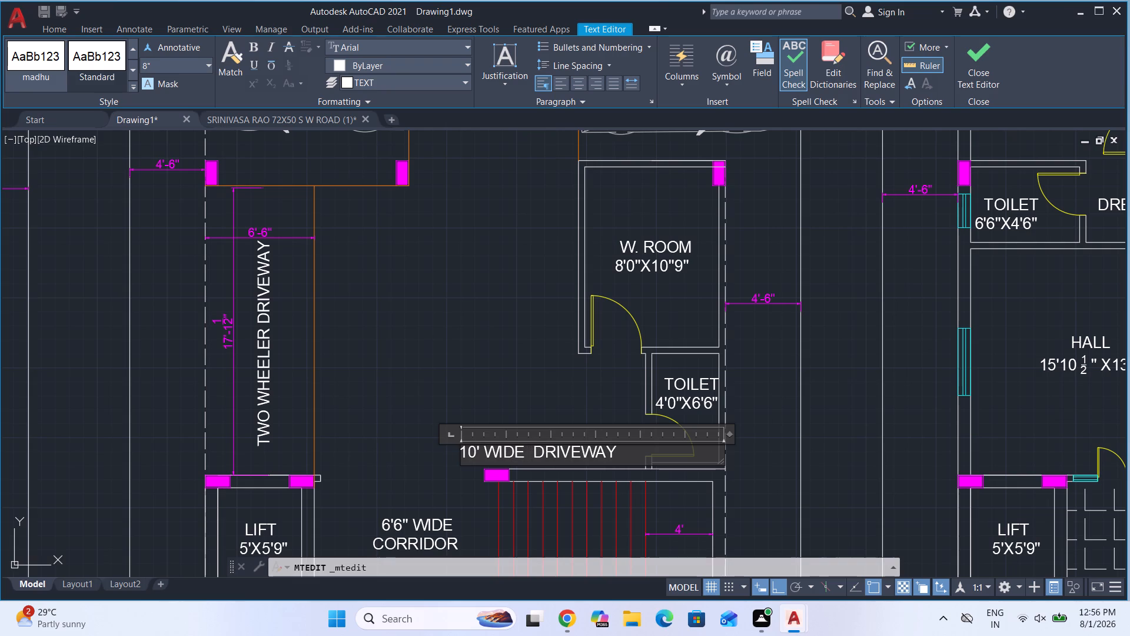
{"action": "key", "text": "Escape"}
{"action": "key", "text": "Return"}
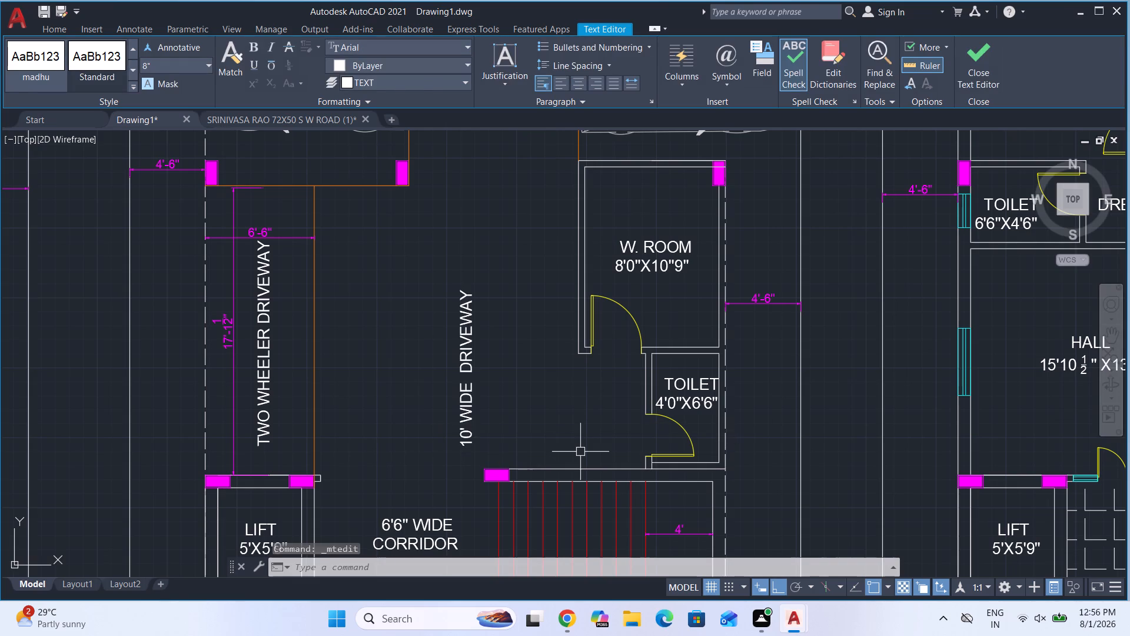
Copy the 10' WIDE DRIVEWAY label straight up into the central aisle between the parked cars.
{"action": "scroll", "coordinate": [377, 430], "scroll_direction": "down", "scroll_amount": 1}
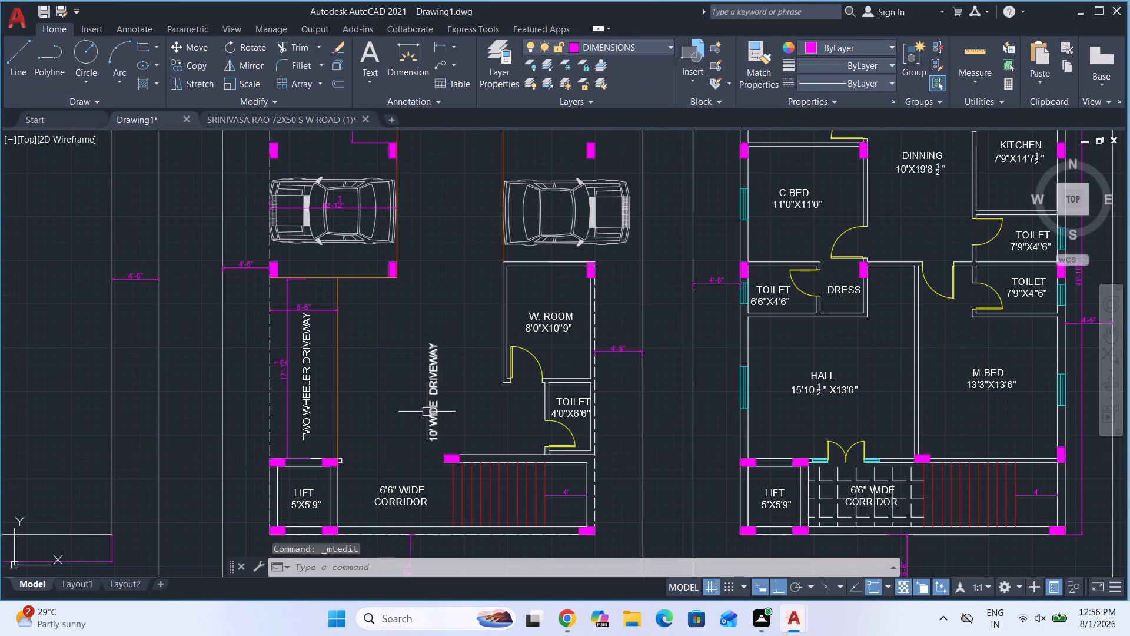
{"action": "left_click", "coordinate": [429, 412]}
{"action": "type", "text": "CO"}
{"action": "key", "text": "Return"}
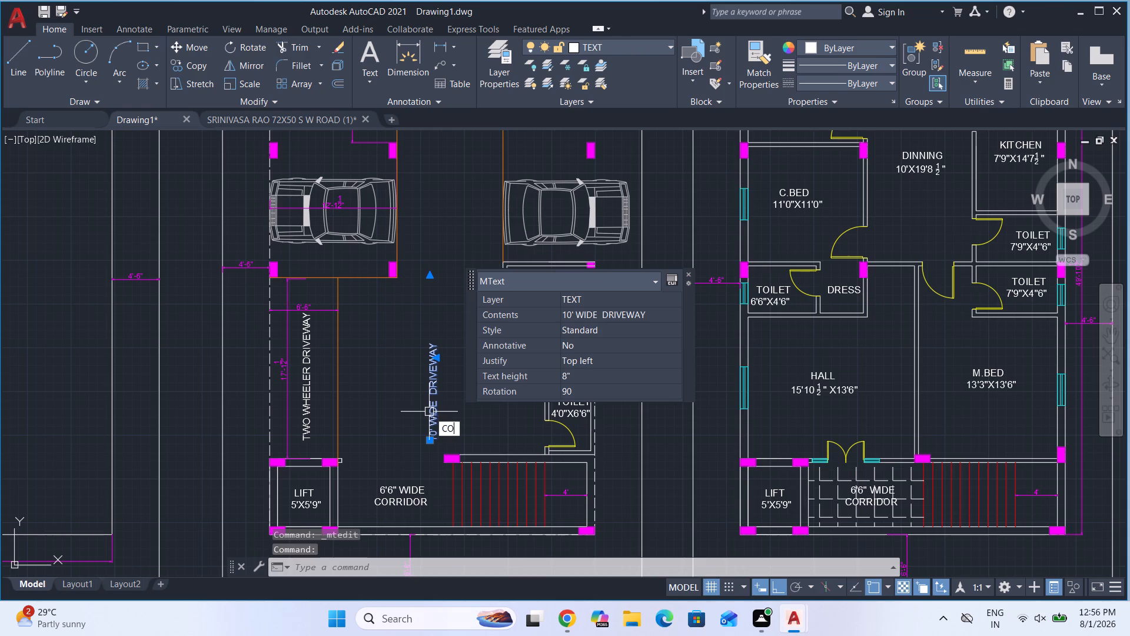
{"action": "left_click", "coordinate": [429, 412]}
{"action": "scroll", "coordinate": [433, 415], "scroll_direction": "down", "scroll_amount": 1}
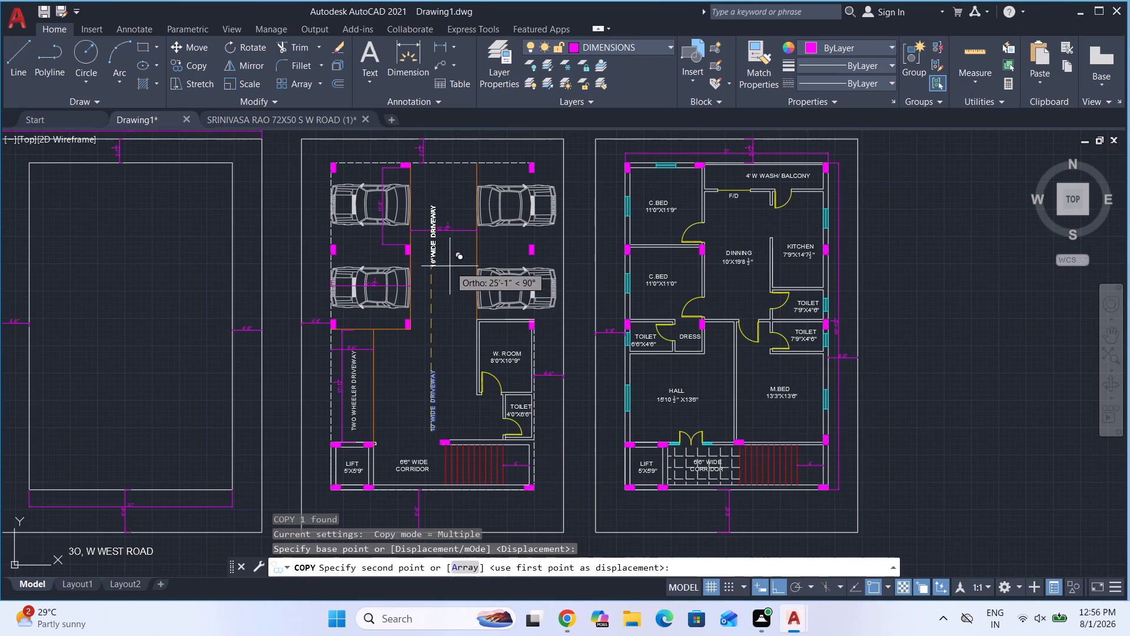
{"action": "left_click", "coordinate": [459, 247]}
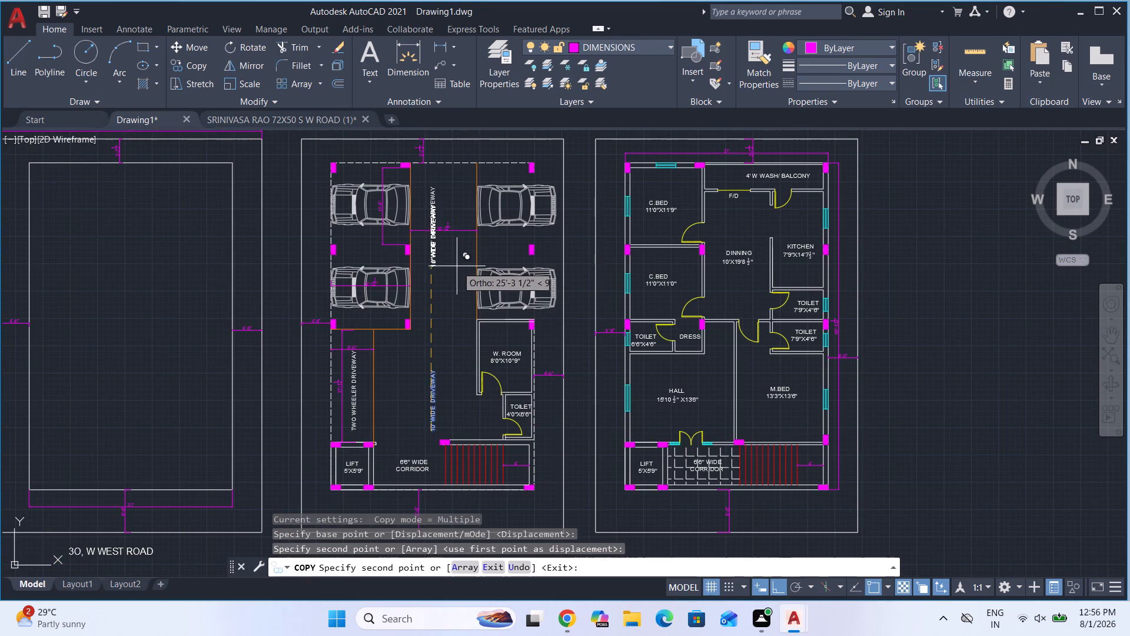
{"action": "key", "text": "Escape"}
Move the lower 10' WIDE DRIVEWAY label up the aisle, alongside the lower cars and the upper end of the W. ROOM.
{"action": "left_click", "coordinate": [436, 405]}
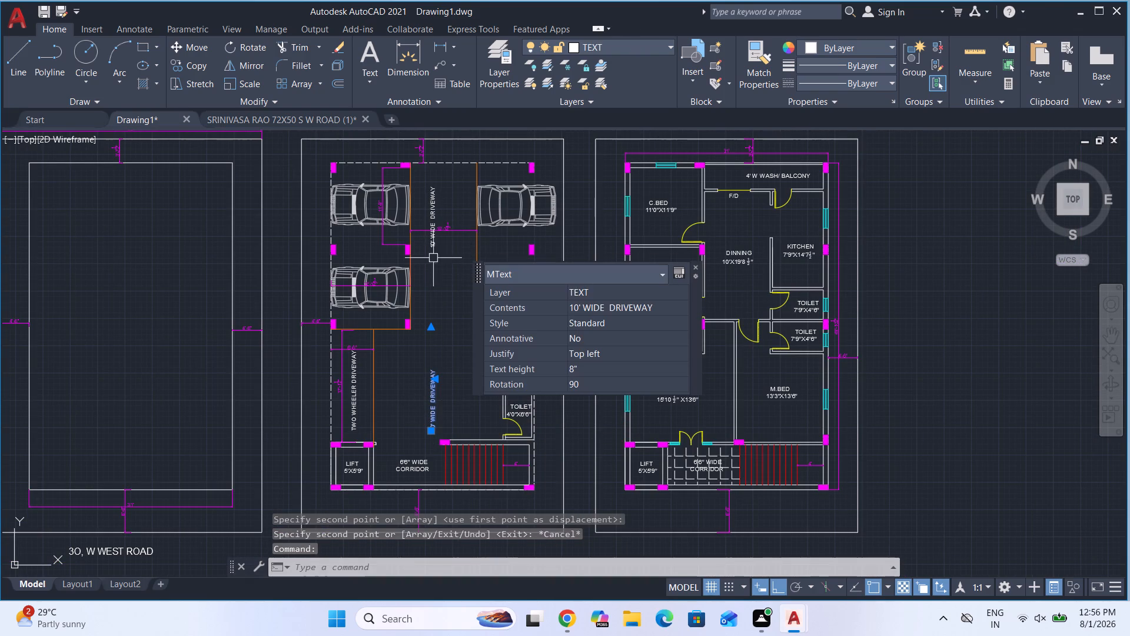
{"action": "key", "text": "m"}
{"action": "key", "text": "Return"}
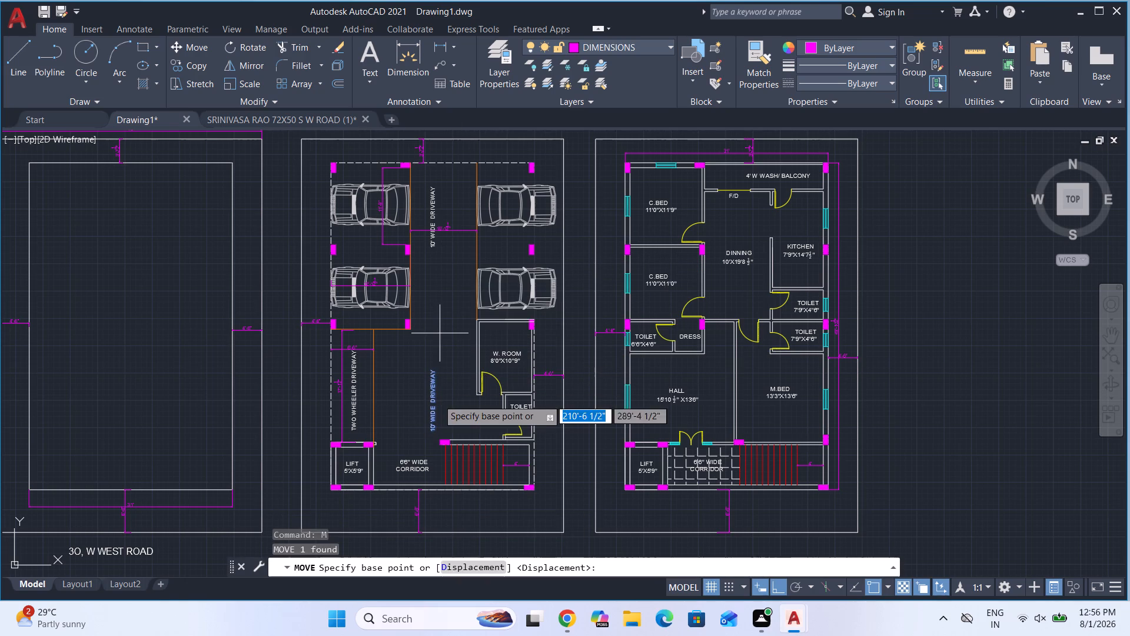
{"action": "left_click", "coordinate": [430, 405]}
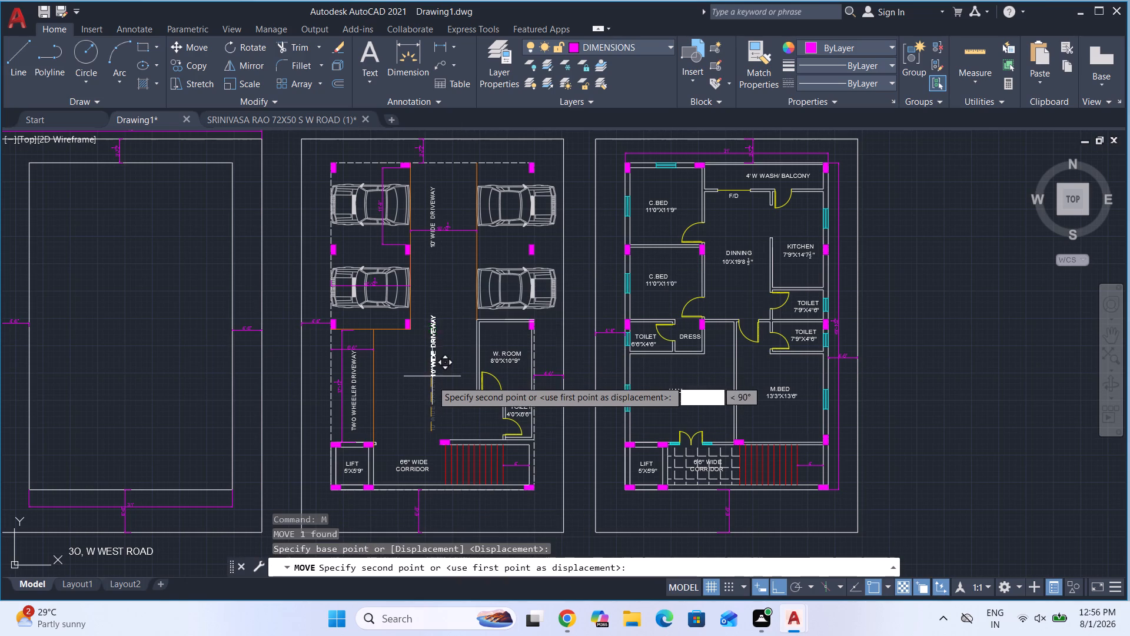
{"action": "left_click", "coordinate": [432, 386]}
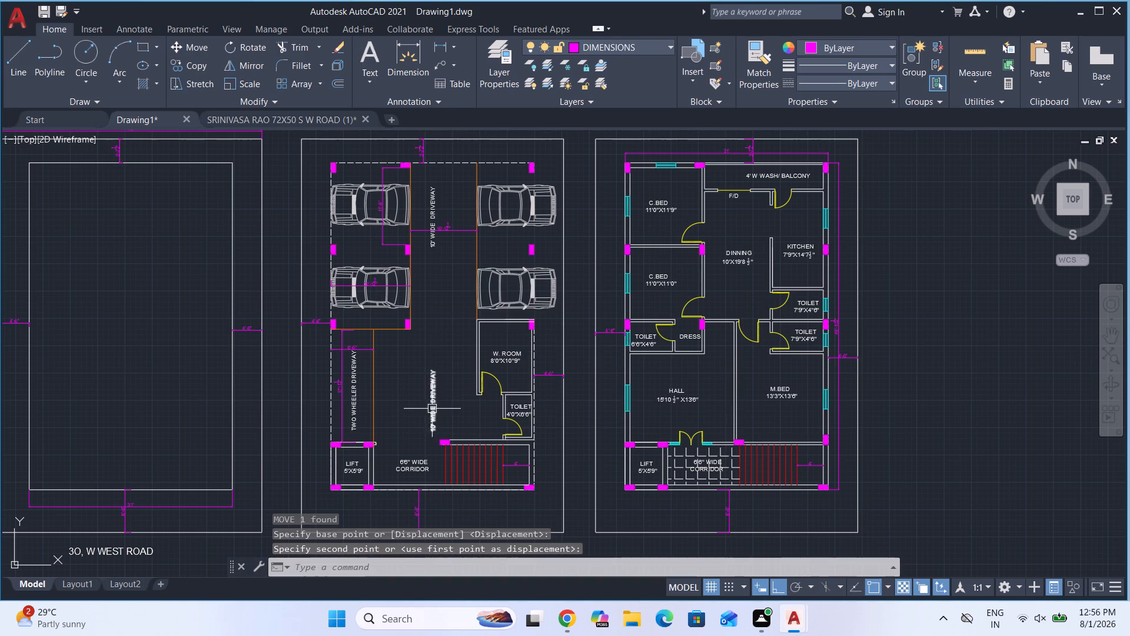
{"action": "scroll", "coordinate": [433, 409], "scroll_direction": "up", "scroll_amount": 2}
{"action": "left_click", "coordinate": [434, 406]}
{"action": "key", "text": "m"}
{"action": "key", "text": "Return"}
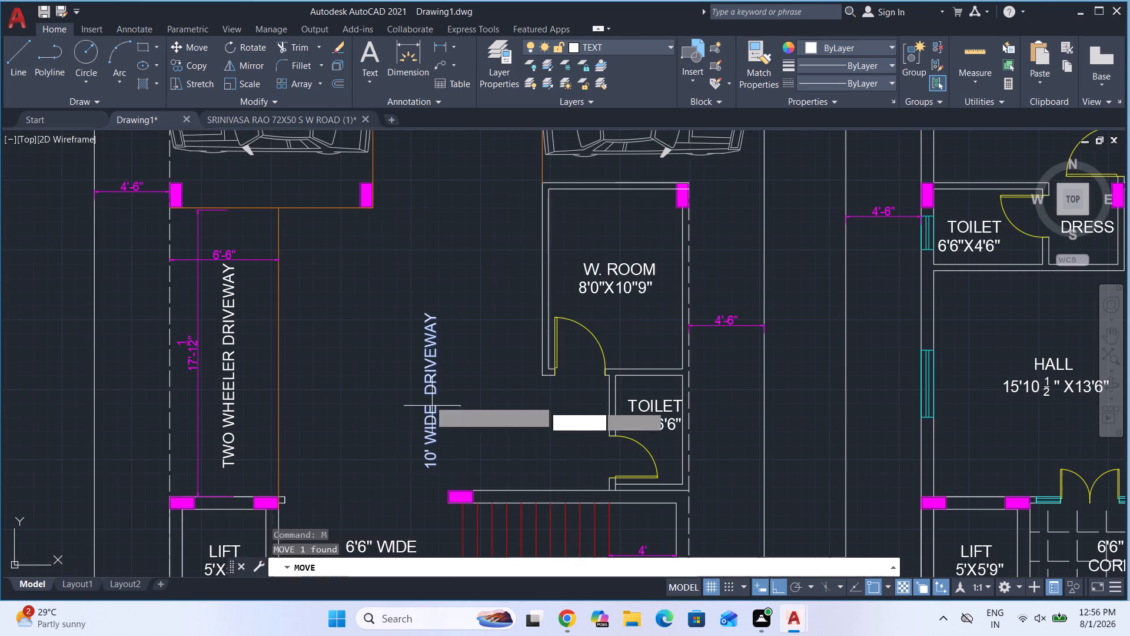
{"action": "left_click", "coordinate": [428, 397]}
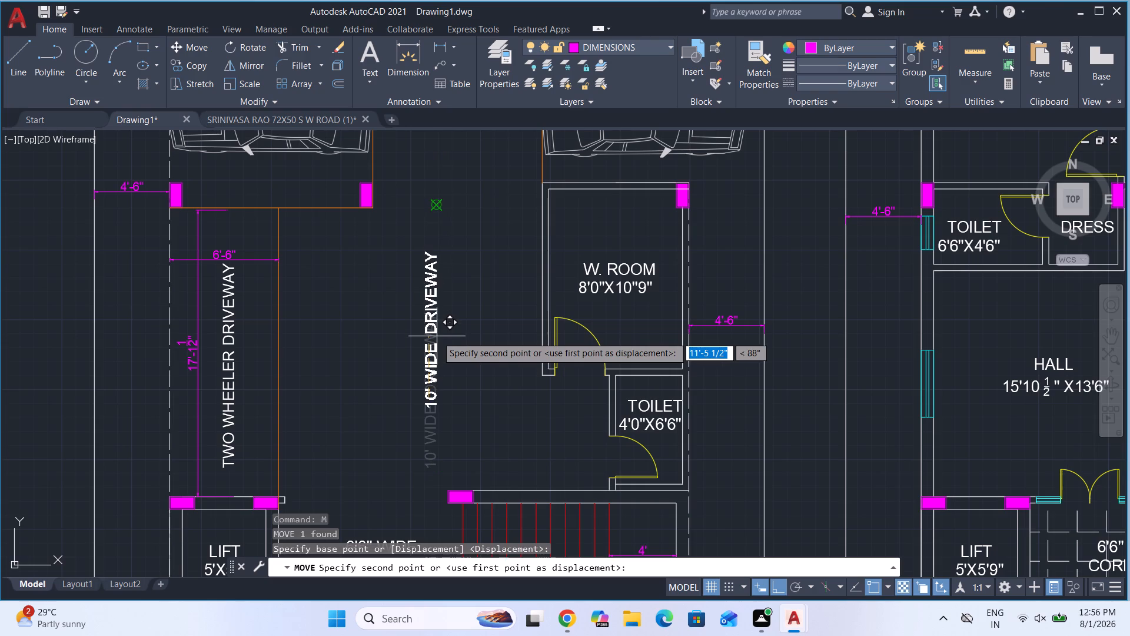
{"action": "left_click", "coordinate": [437, 336]}
{"action": "scroll", "coordinate": [434, 395], "scroll_direction": "down", "scroll_amount": 1}
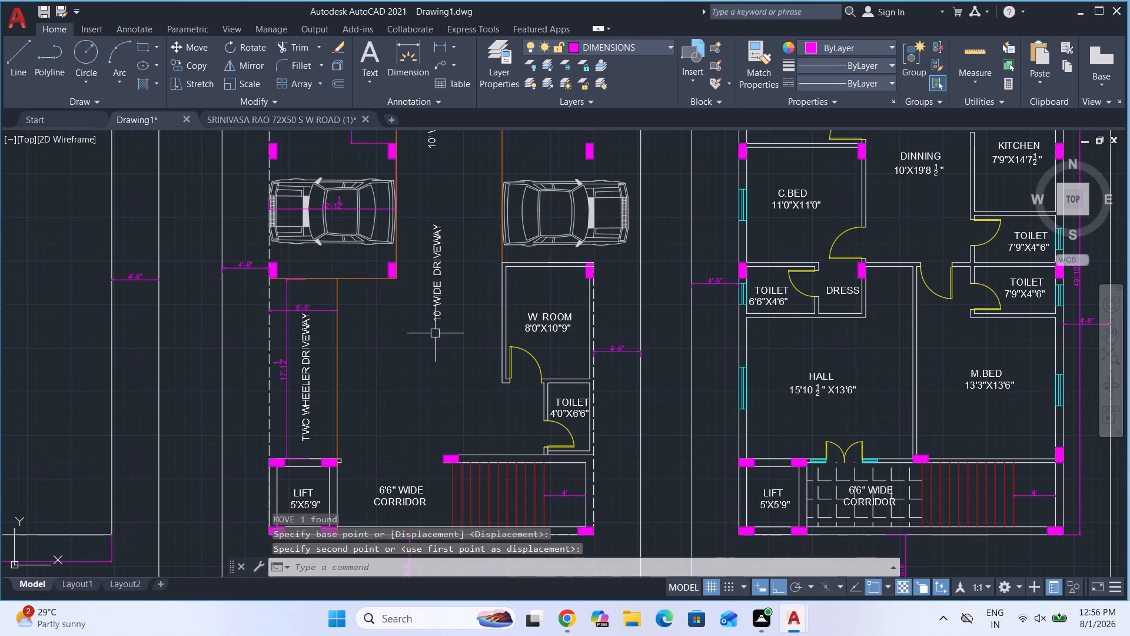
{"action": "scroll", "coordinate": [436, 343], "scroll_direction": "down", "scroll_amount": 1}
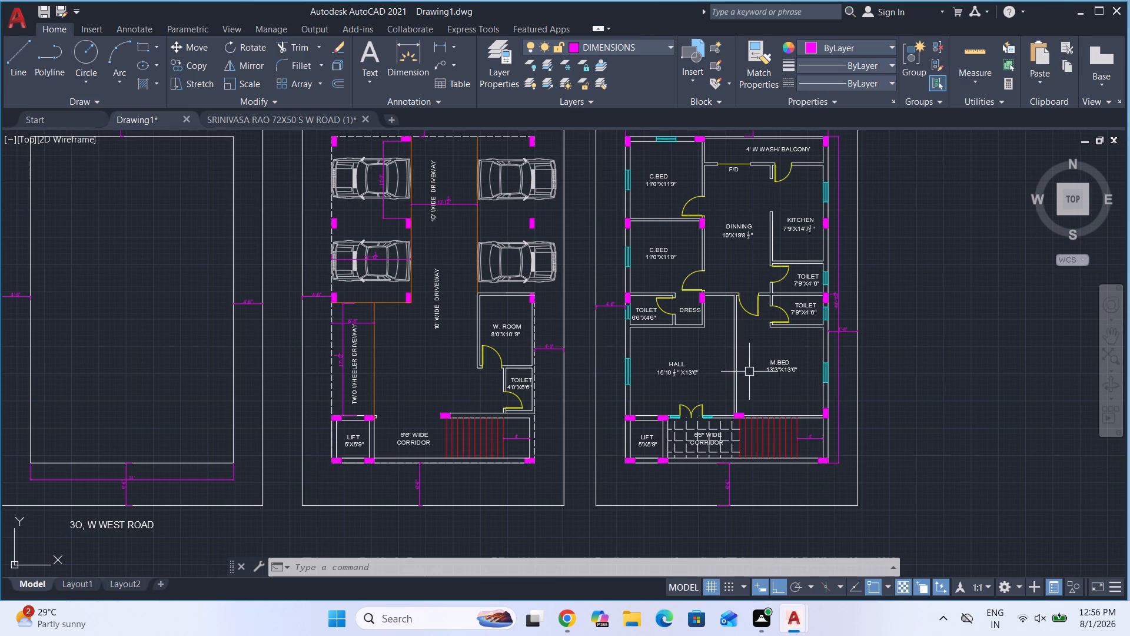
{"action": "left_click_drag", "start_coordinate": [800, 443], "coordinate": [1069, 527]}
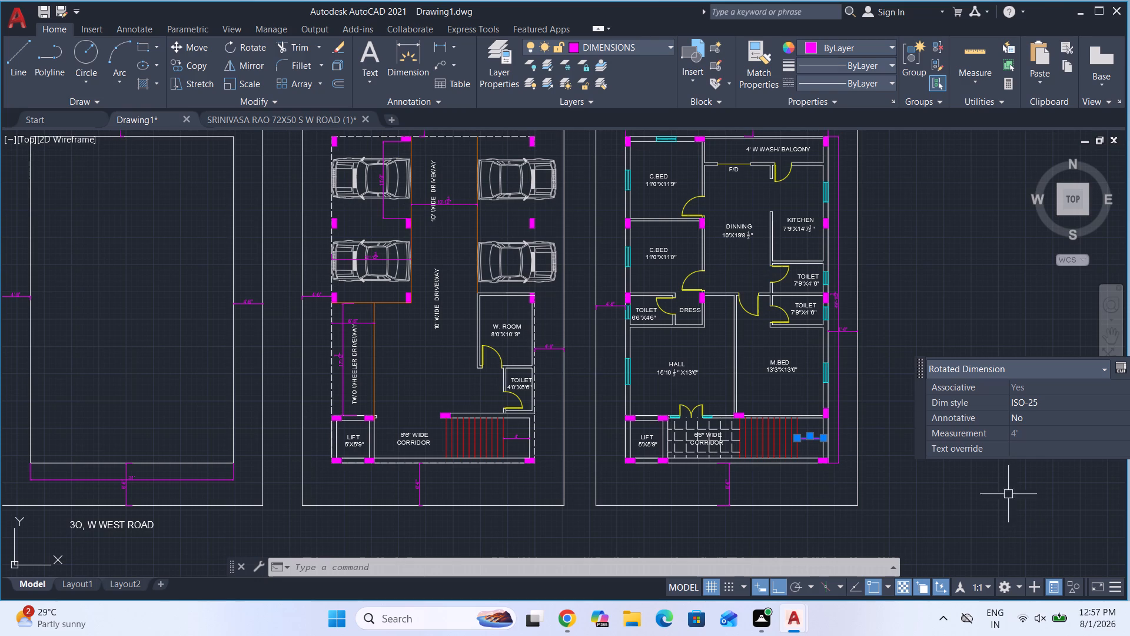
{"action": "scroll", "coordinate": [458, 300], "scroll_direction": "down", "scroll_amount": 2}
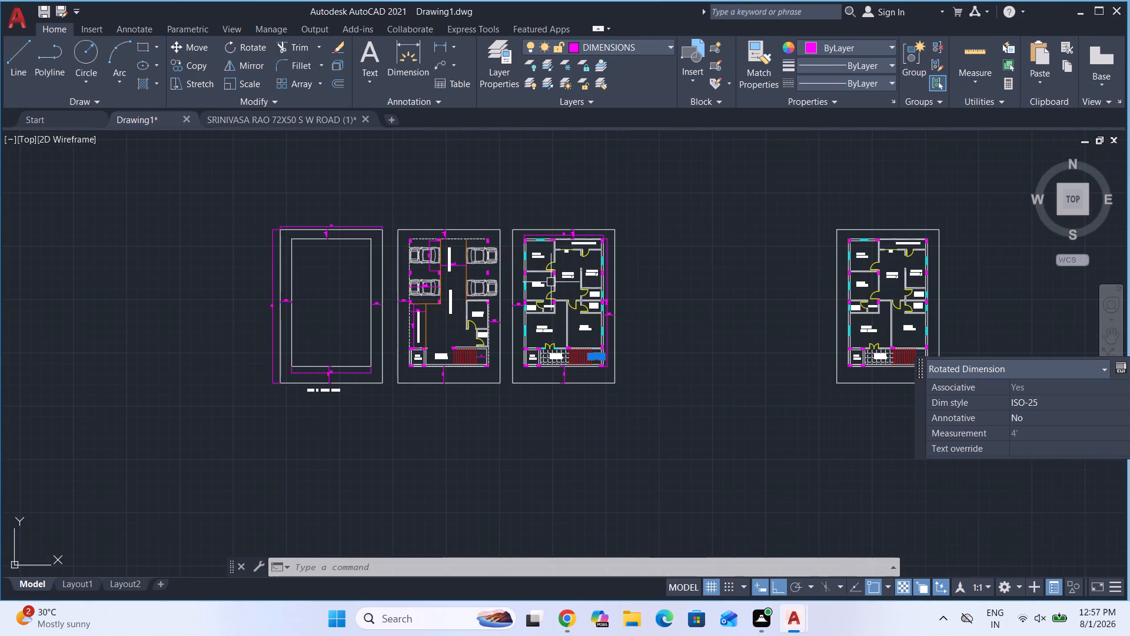
Save the drawing to the Desktop as Drawing1.dwg.
{"action": "left_click", "coordinate": [41, 14]}
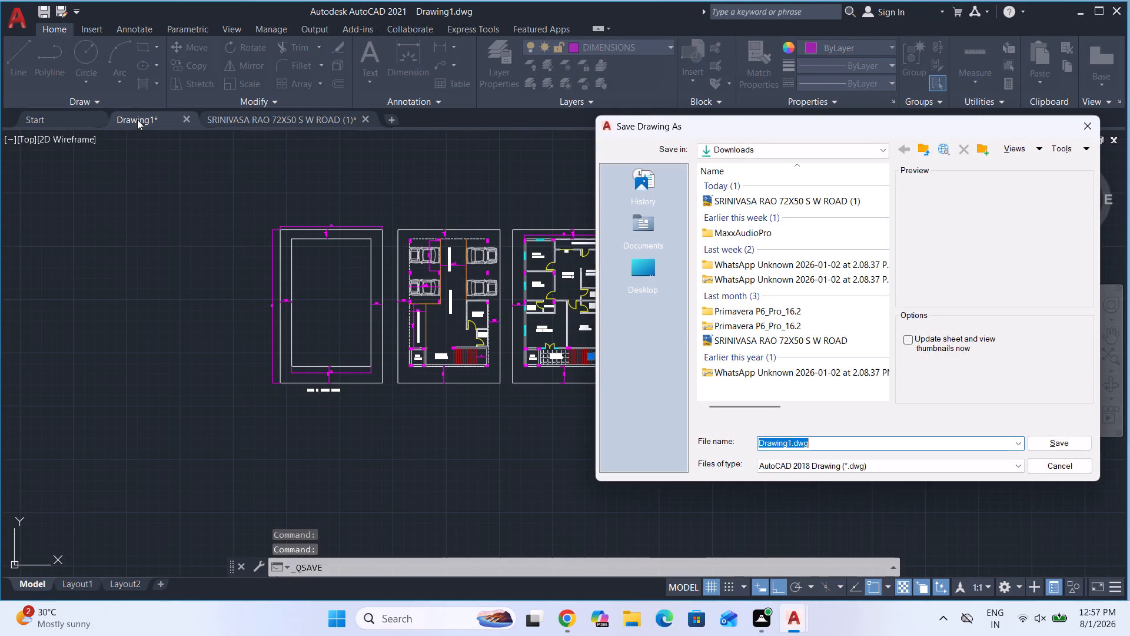
{"action": "left_click", "coordinate": [636, 269]}
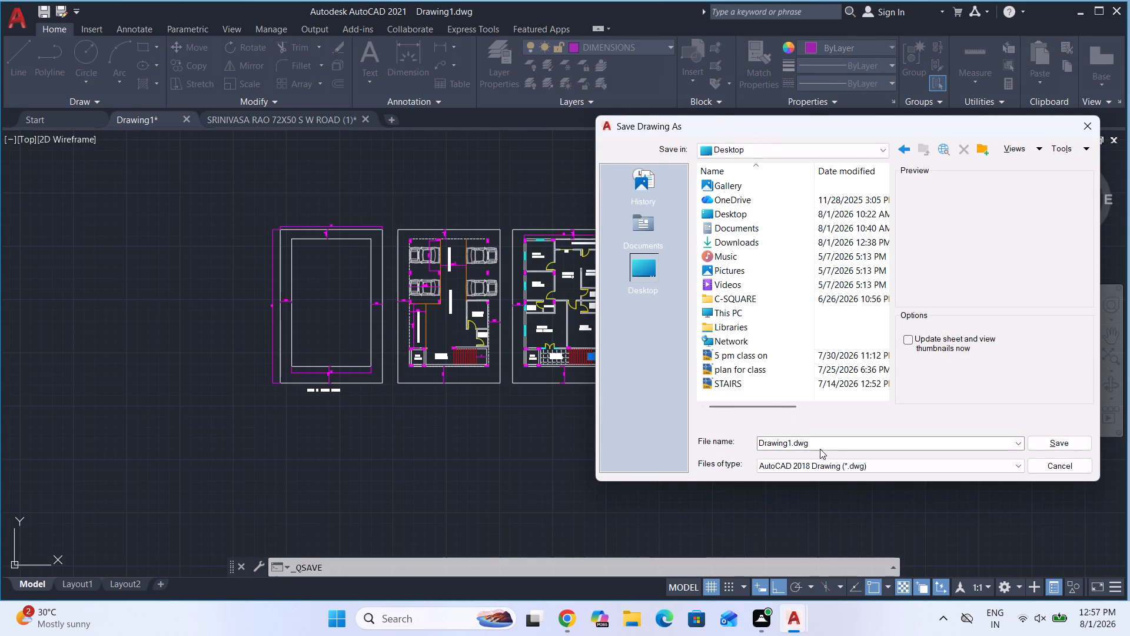
{"action": "left_click", "coordinate": [1080, 443]}
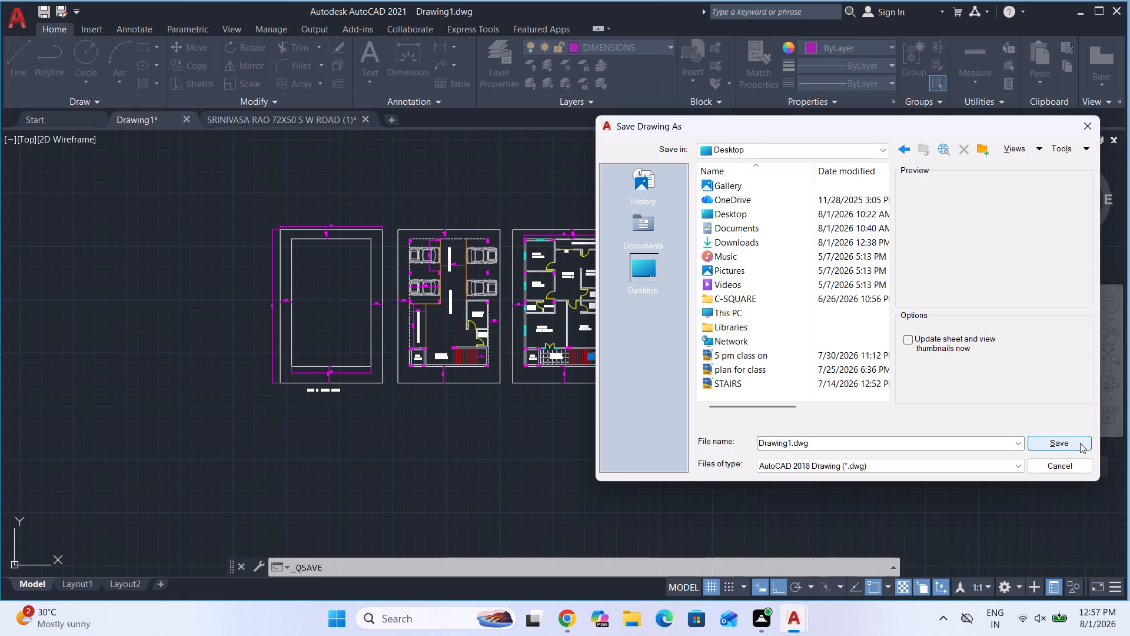
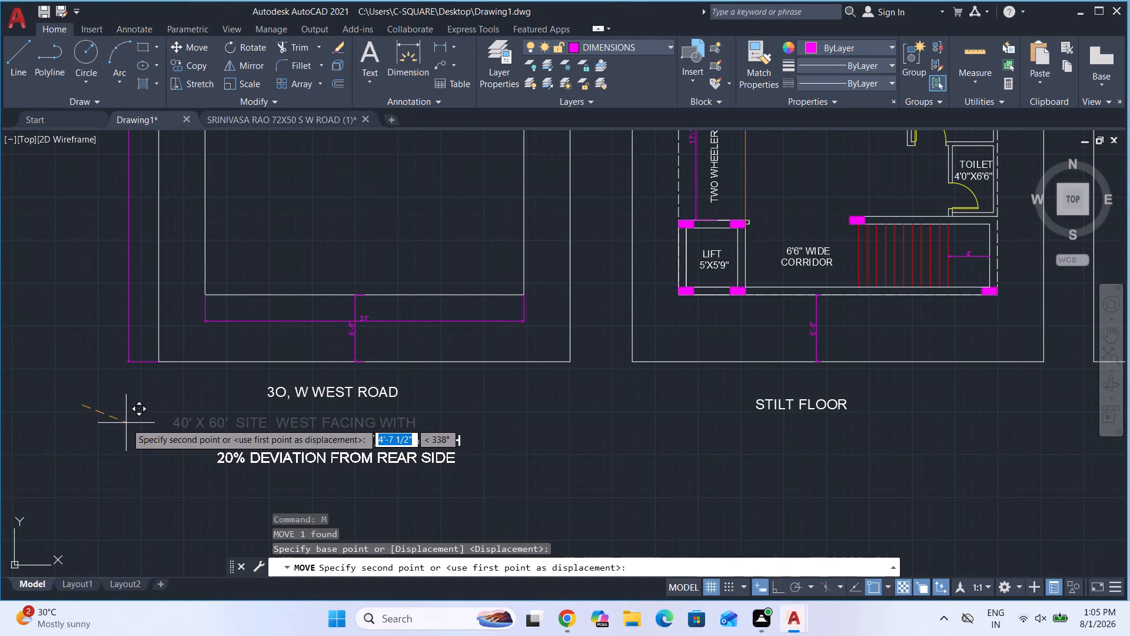
Move the 40' X 60' SITE note about 4'-7 1/2" right and slightly down, centring it beneath the WEST ROAD label.
{"action": "left_click", "coordinate": [126, 423]}
{"action": "key", "text": "Escape"}
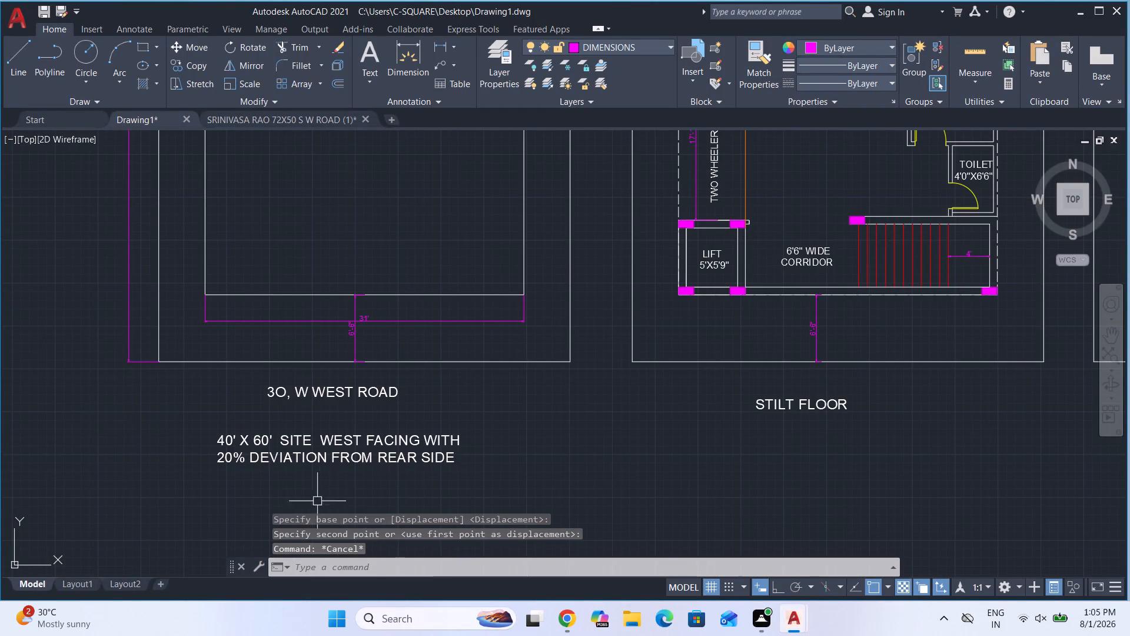
Start a plot and set its area to a window enclosing the site plan with its dimensions and captions.
{"action": "scroll", "coordinate": [330, 486], "scroll_direction": "down", "scroll_amount": 2}
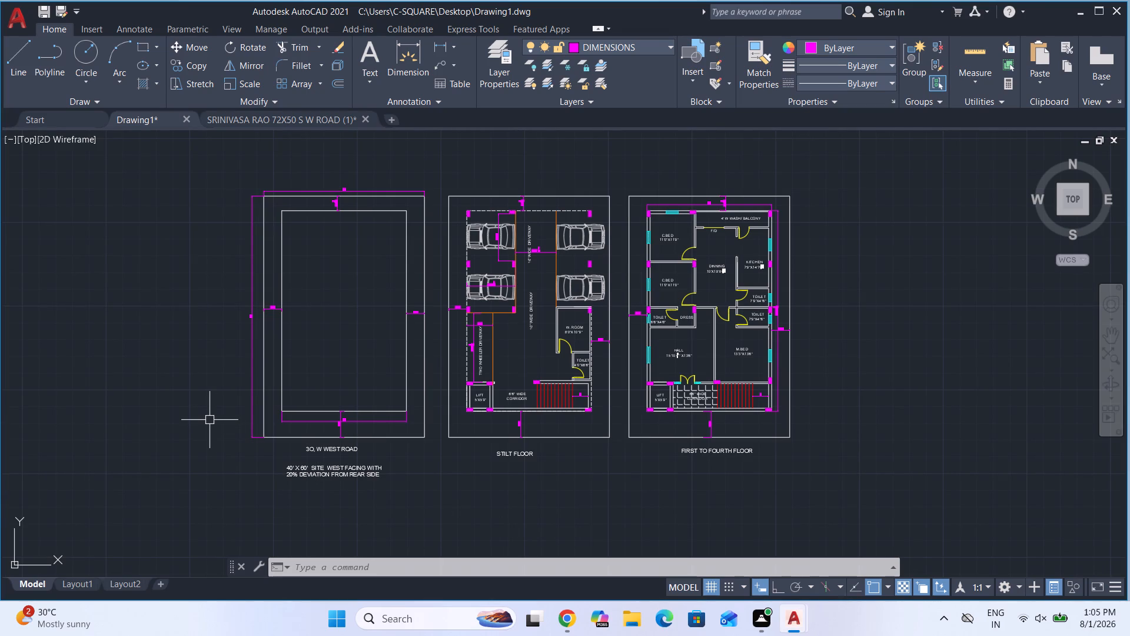
{"action": "key", "text": "ctrl+p"}
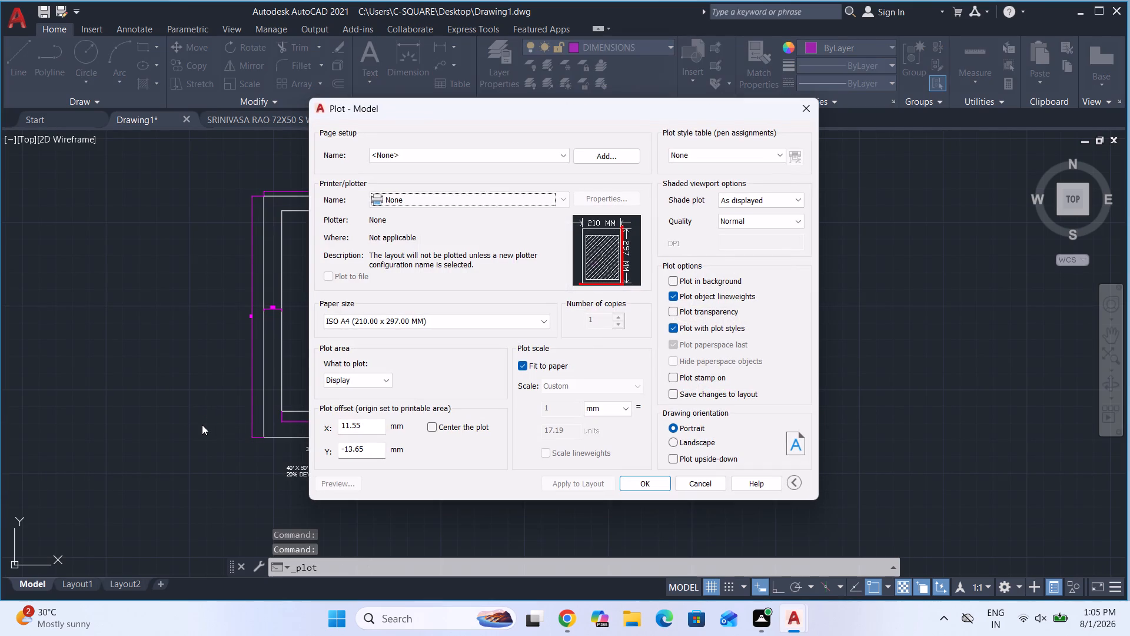
{"action": "left_click", "coordinate": [365, 382]}
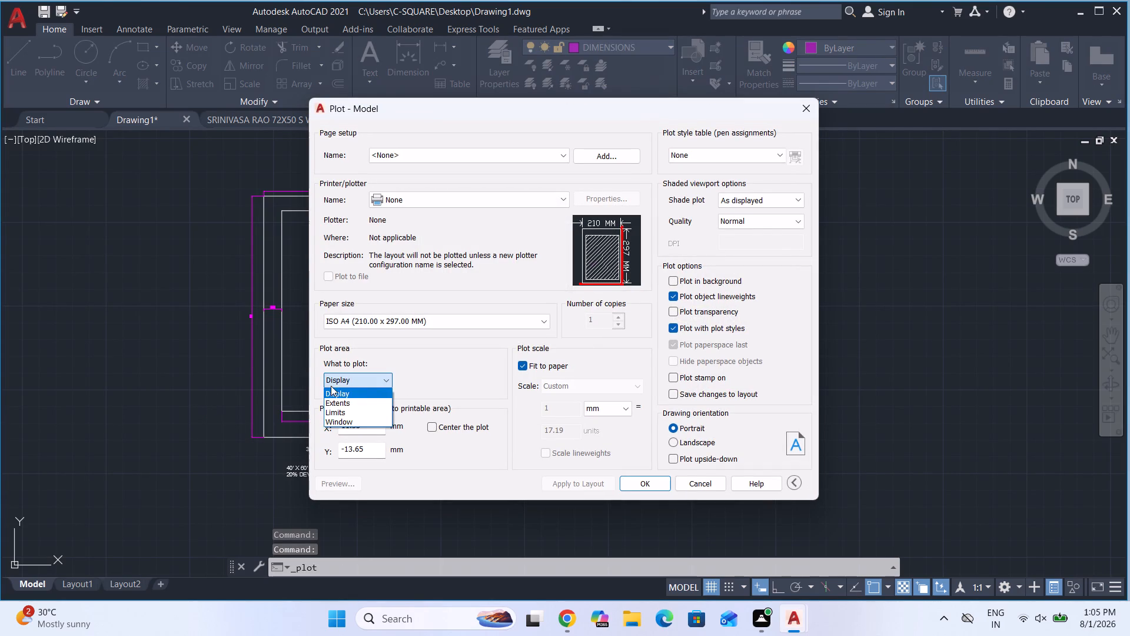
{"action": "left_click", "coordinate": [357, 395]}
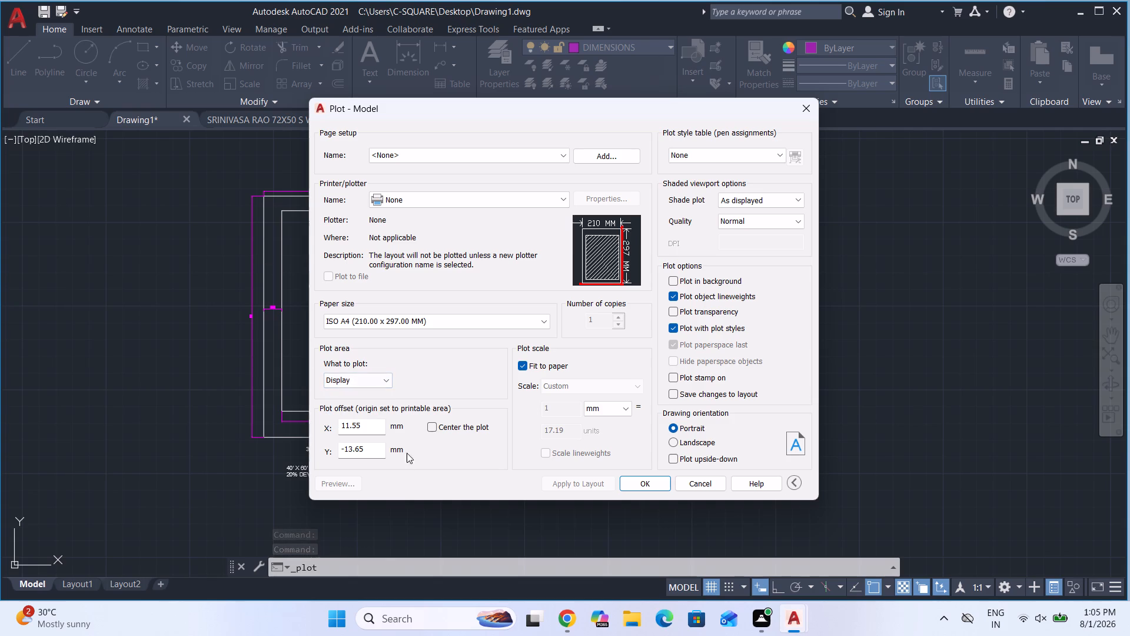
{"action": "left_click", "coordinate": [344, 379]}
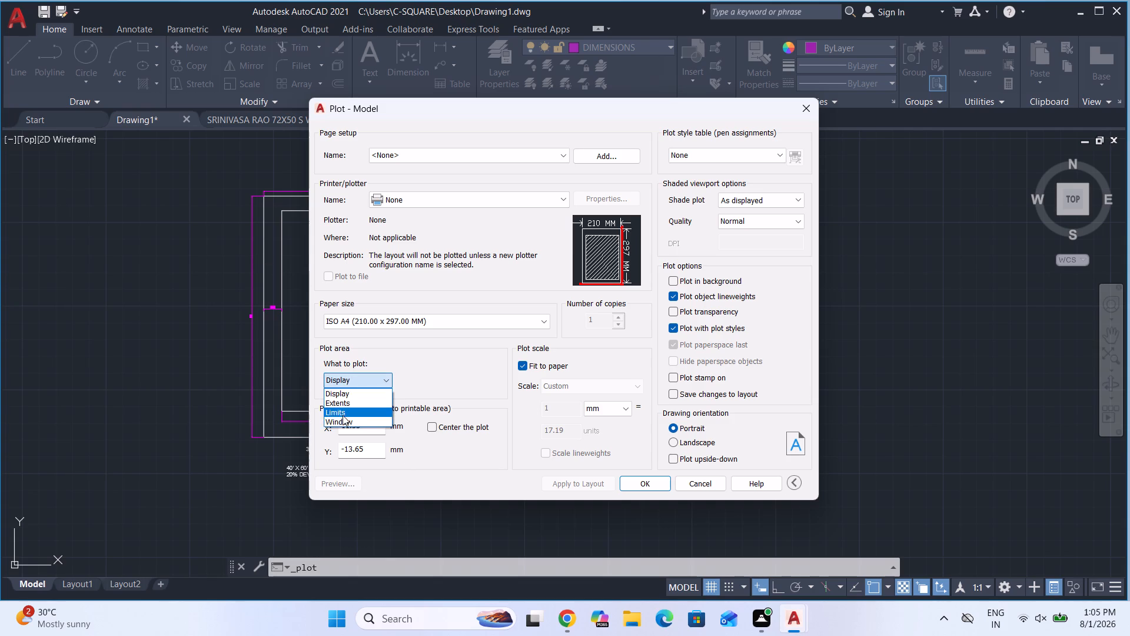
{"action": "left_click", "coordinate": [341, 422]}
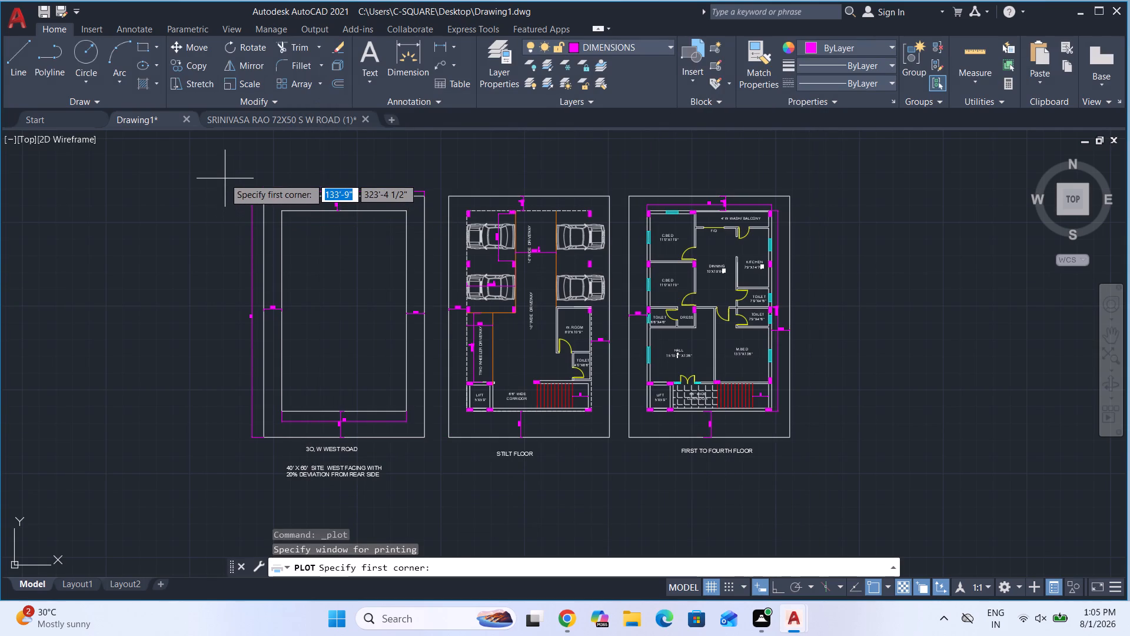
{"action": "left_click", "coordinate": [224, 177]}
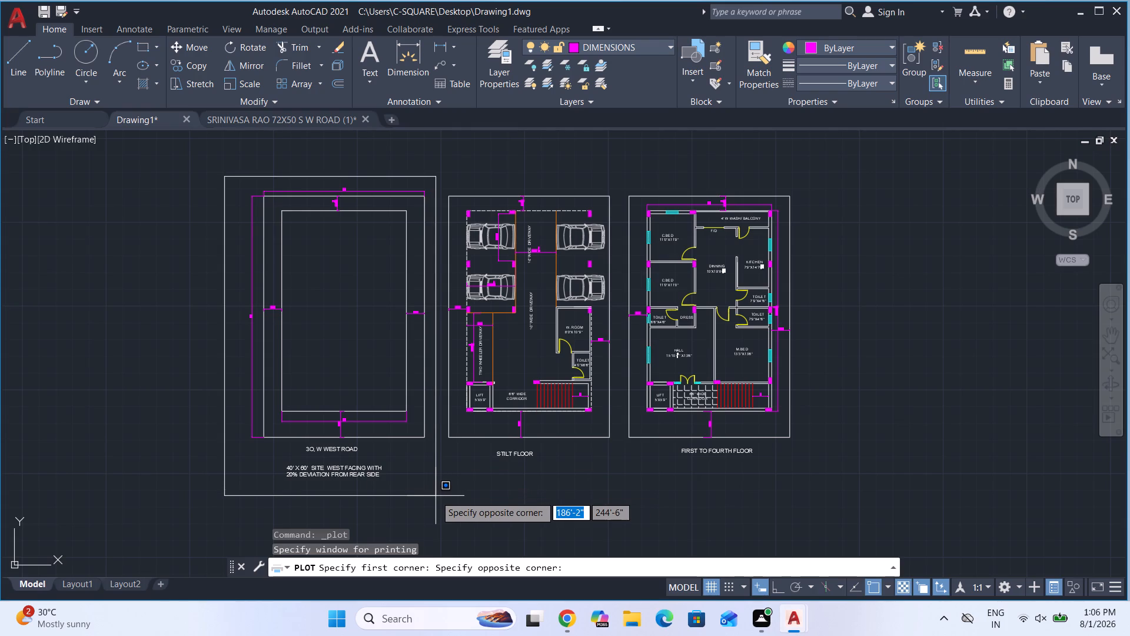
{"action": "left_click", "coordinate": [436, 496]}
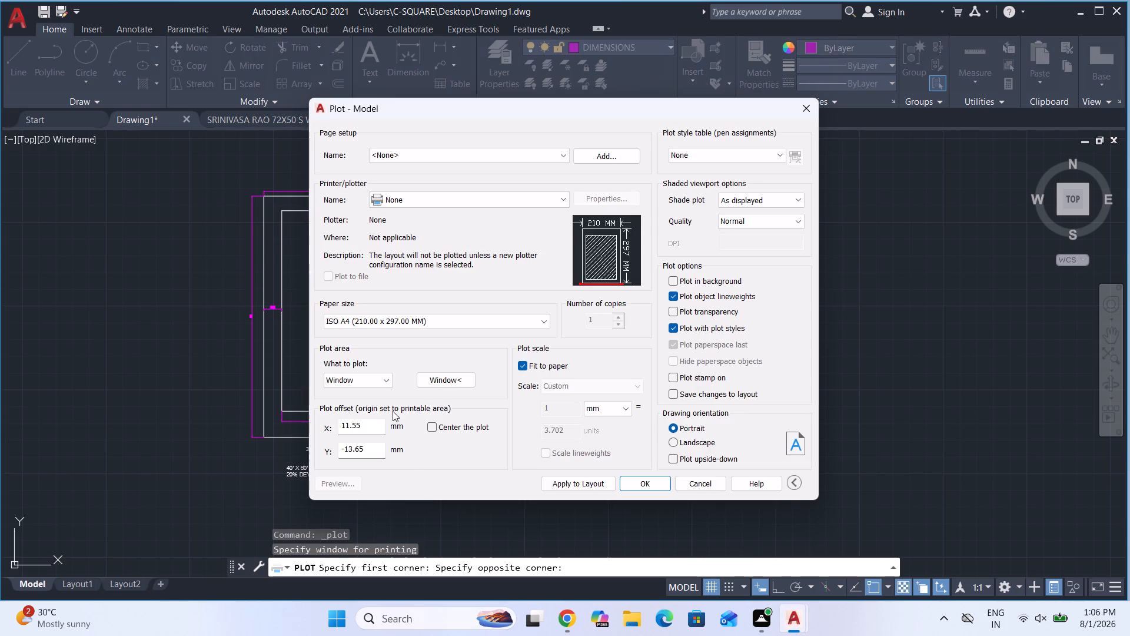
Set the plotter to DWG To PDF.pc3.
{"action": "left_click", "coordinate": [479, 204]}
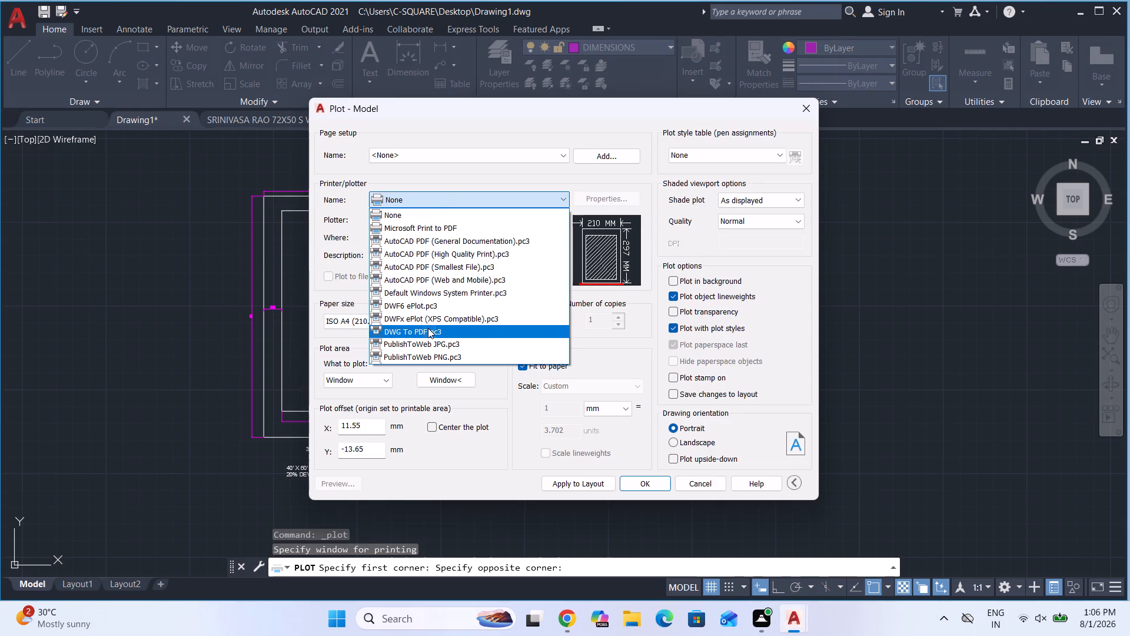
{"action": "left_click", "coordinate": [428, 328]}
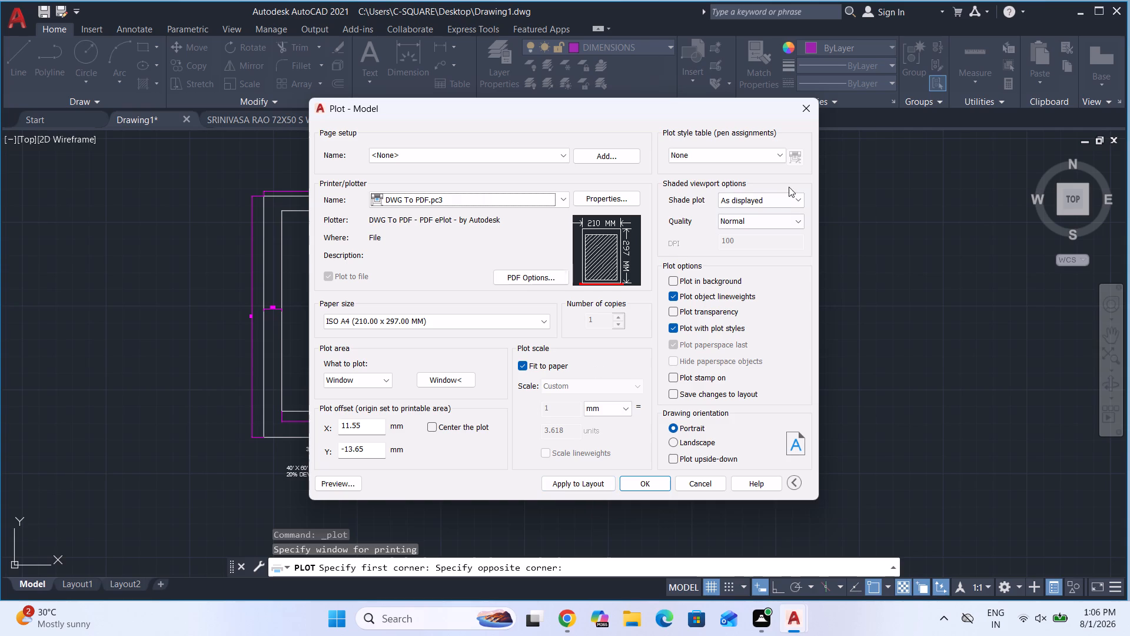
Preview the site plan plot and inspect its dimensions, captions and placement on the sheet.
{"action": "left_click", "coordinate": [349, 483]}
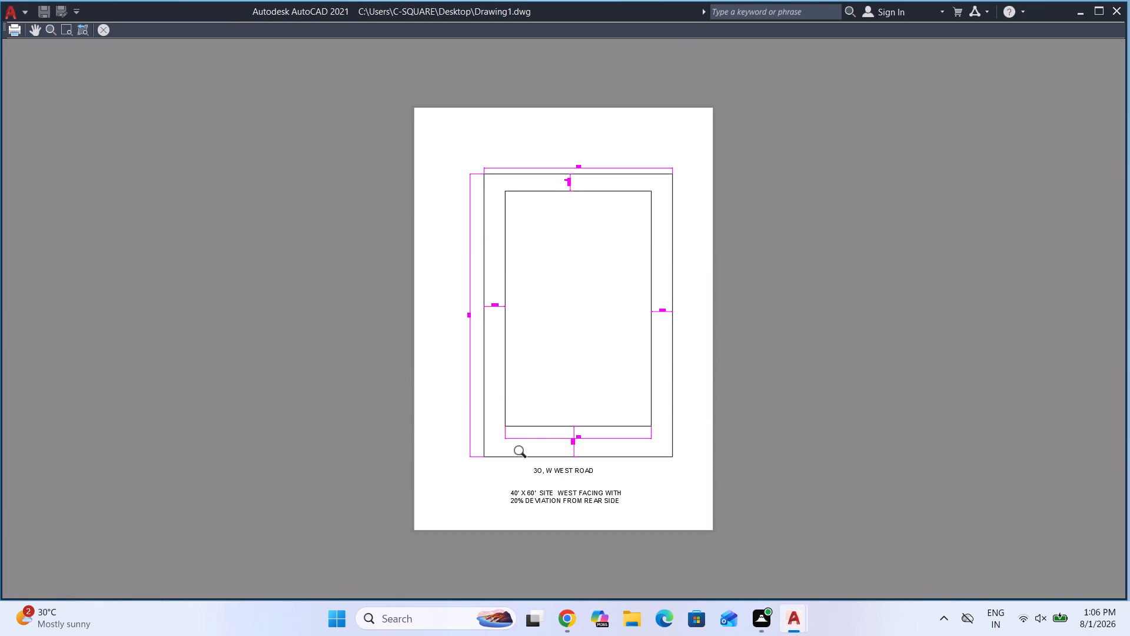
{"action": "scroll", "coordinate": [571, 448], "scroll_direction": "up", "scroll_amount": 3}
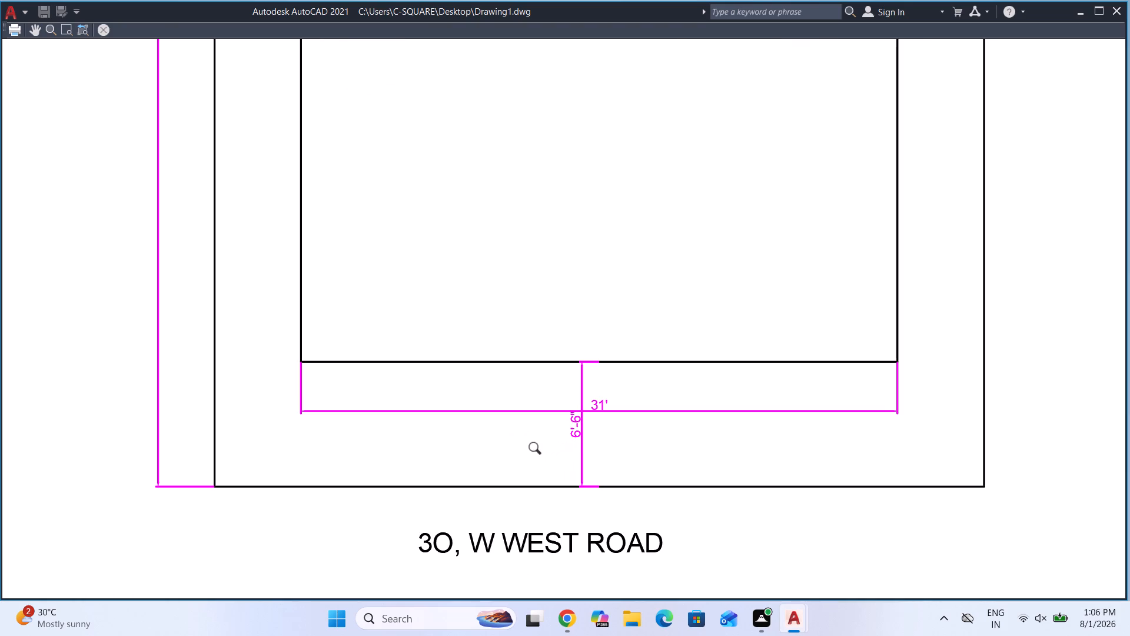
{"action": "scroll", "coordinate": [539, 451], "scroll_direction": "down", "scroll_amount": 3}
{"action": "scroll", "coordinate": [540, 344], "scroll_direction": "up", "scroll_amount": 1}
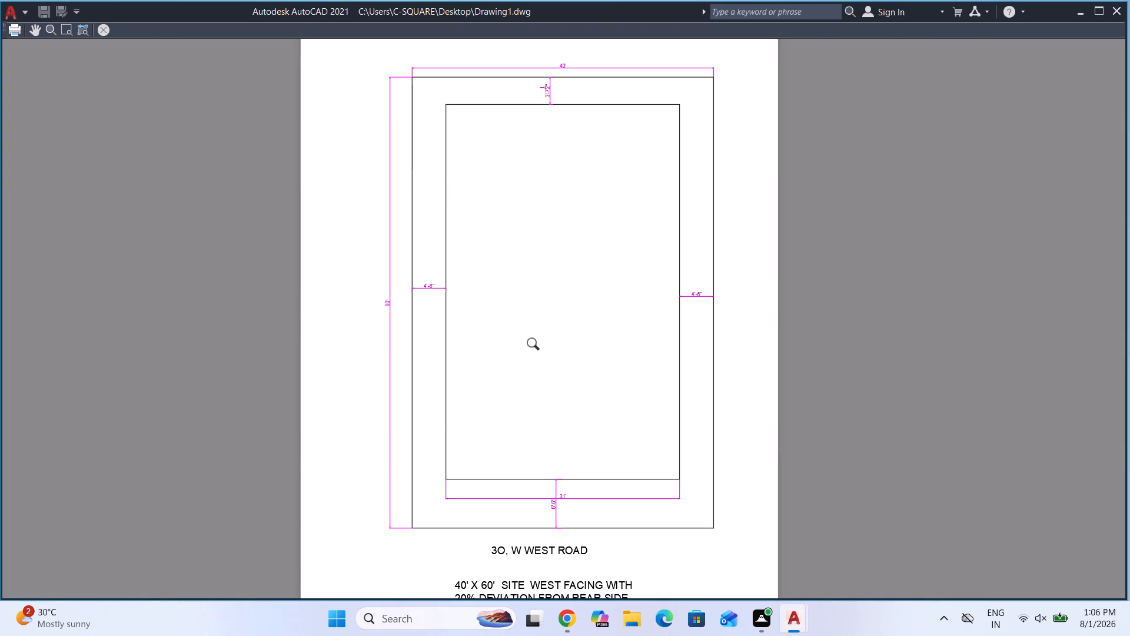
{"action": "key", "text": "Escape"}
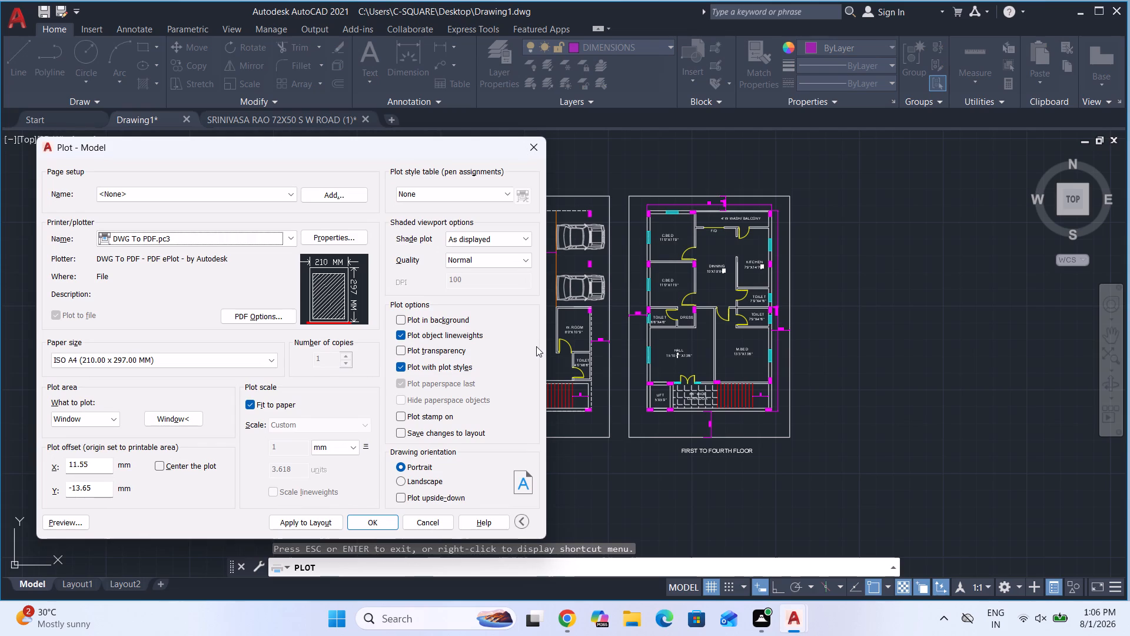
Set the plot's paper size to ISO full bleed A4 (210.00 x 297.00 MM).
{"action": "left_click", "coordinate": [136, 362]}
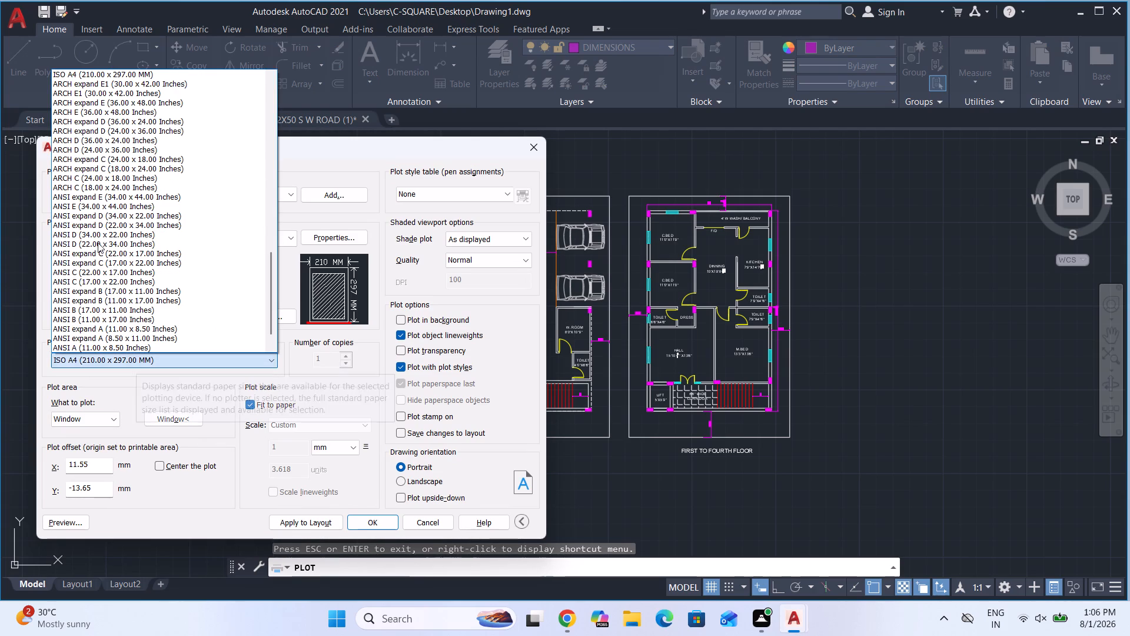
{"action": "scroll", "coordinate": [123, 161], "scroll_direction": "up", "scroll_amount": 5}
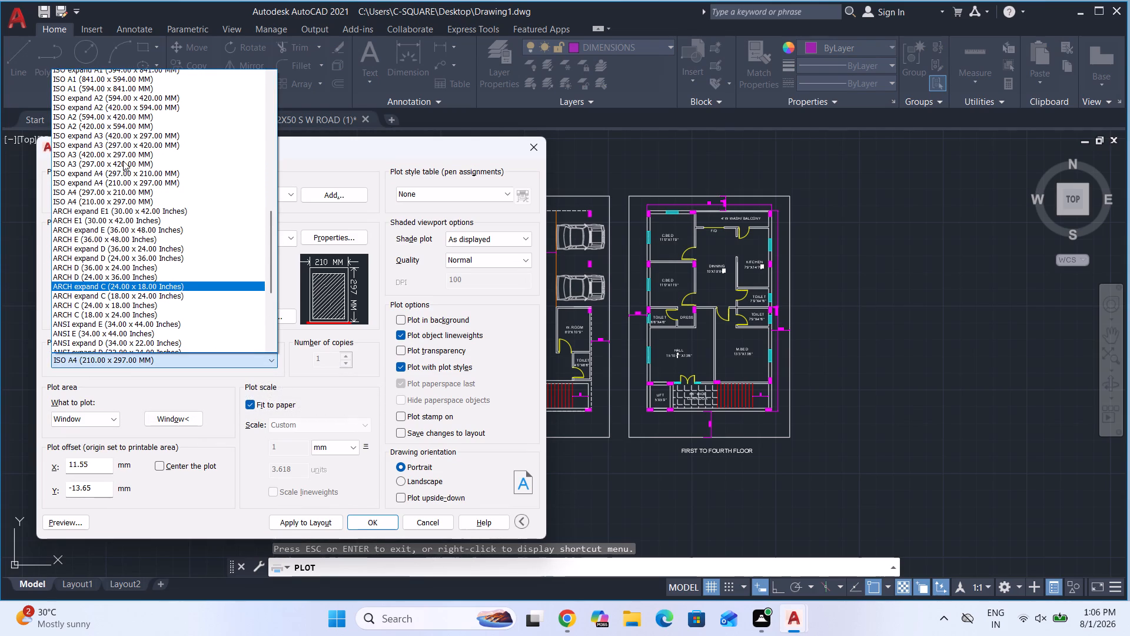
{"action": "scroll", "coordinate": [123, 161], "scroll_direction": "up", "scroll_amount": 7}
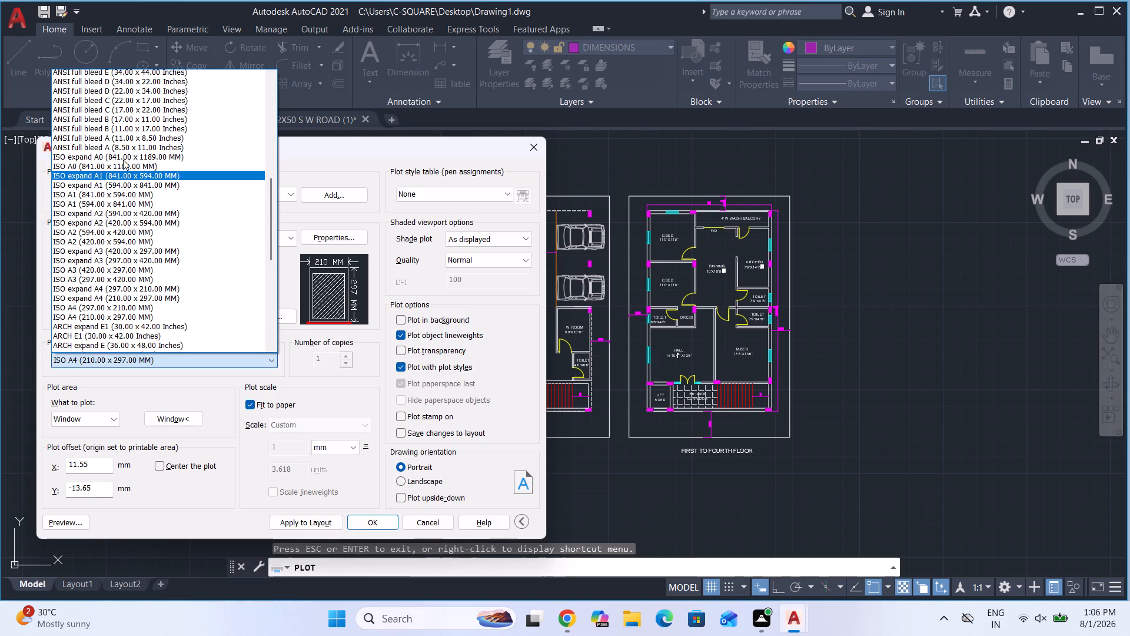
{"action": "scroll", "coordinate": [123, 159], "scroll_direction": "up", "scroll_amount": 8}
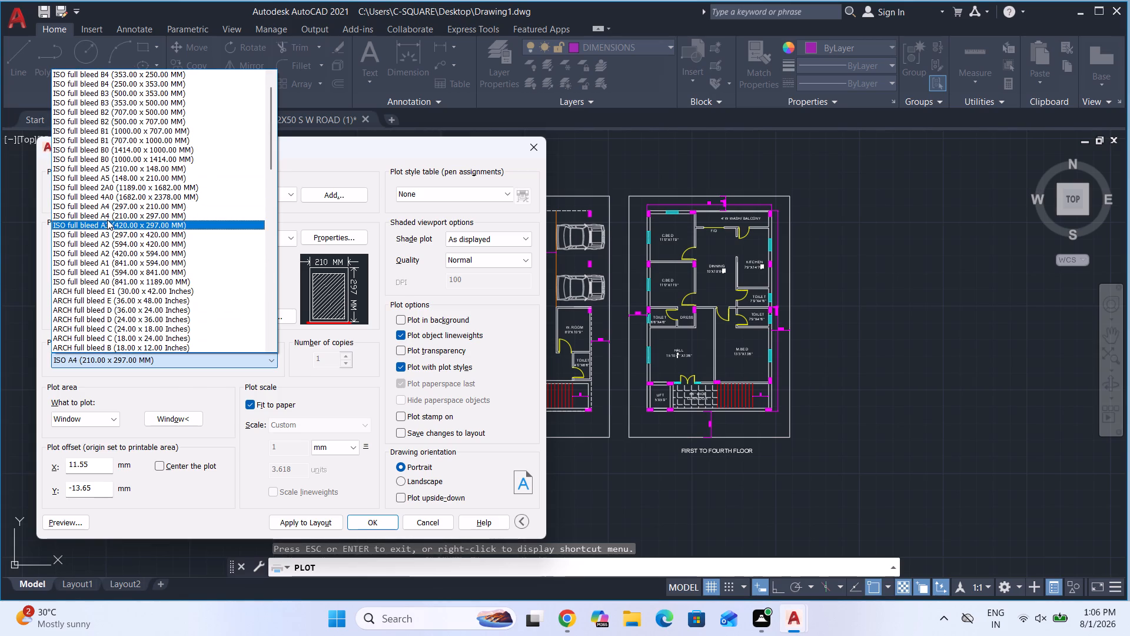
{"action": "left_click", "coordinate": [108, 216]}
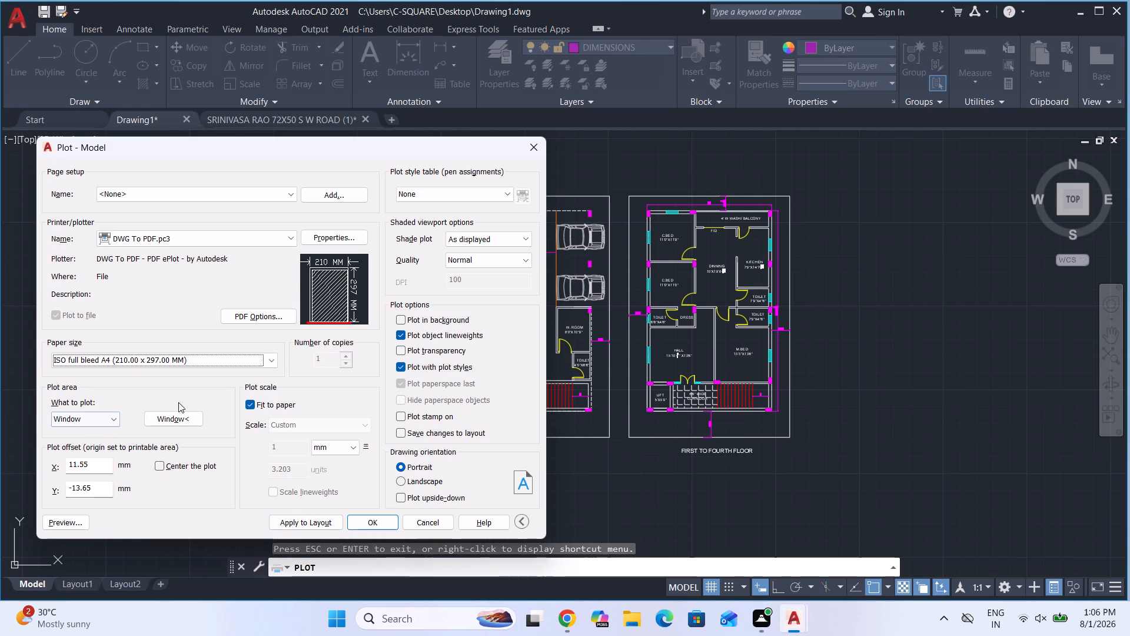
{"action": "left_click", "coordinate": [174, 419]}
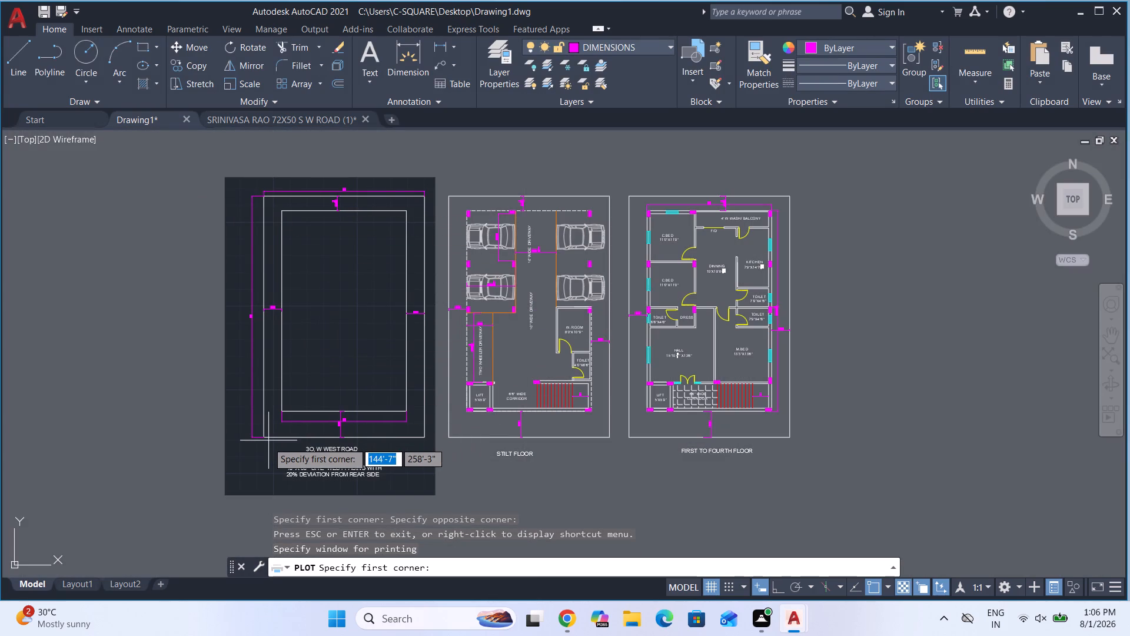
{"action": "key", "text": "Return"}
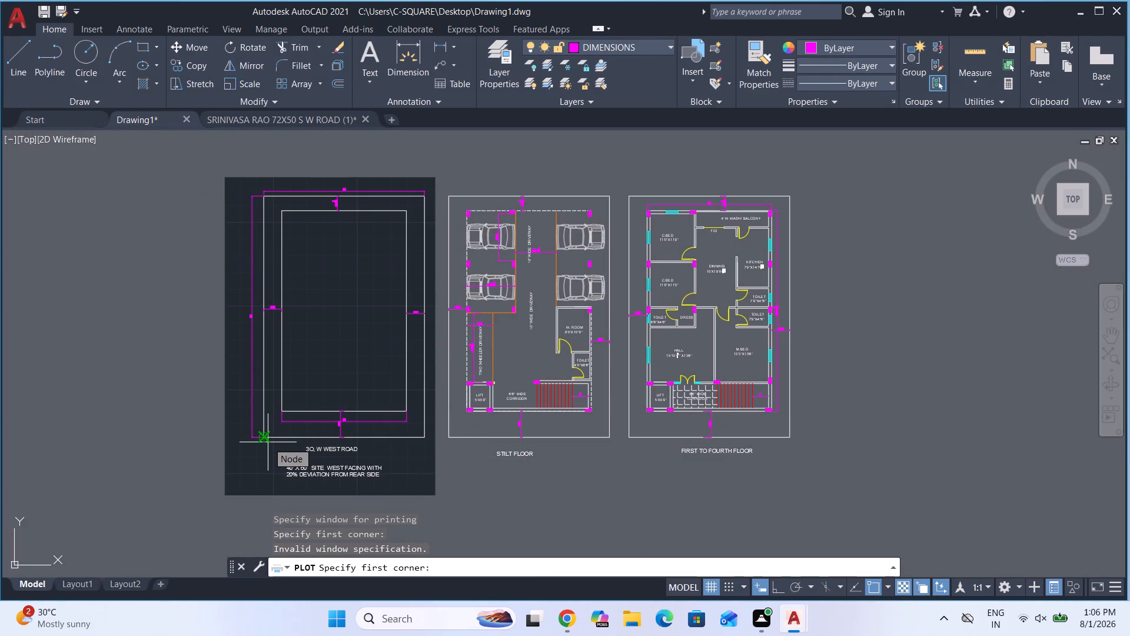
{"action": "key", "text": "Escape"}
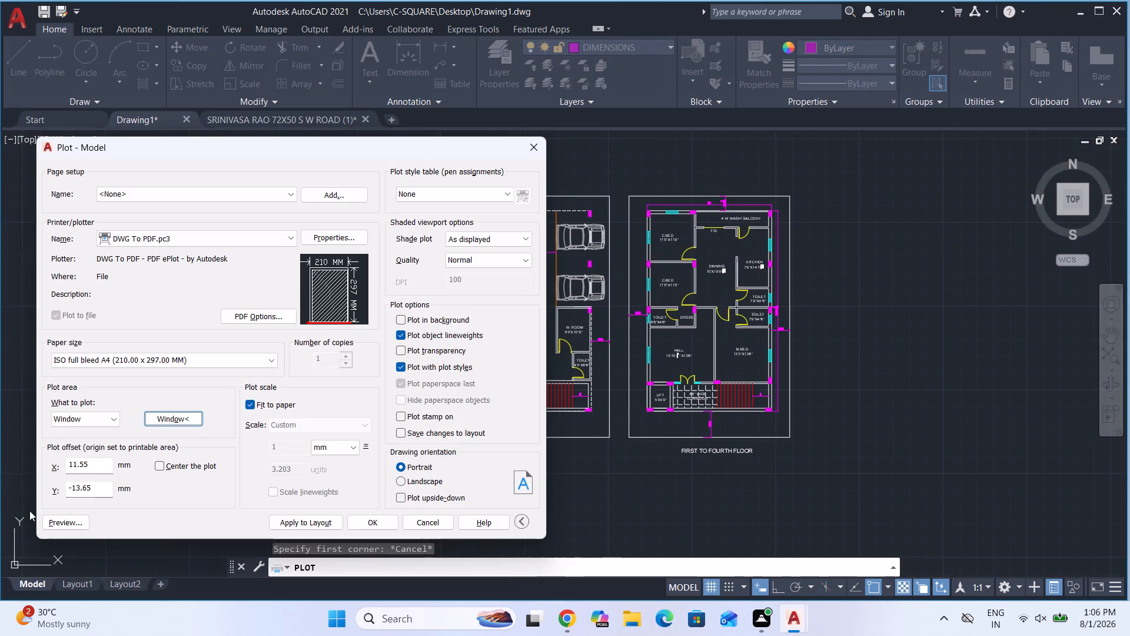
Run the plot and create a folder named PROJECT on the Desktop for the plot file.
{"action": "left_click", "coordinate": [374, 528]}
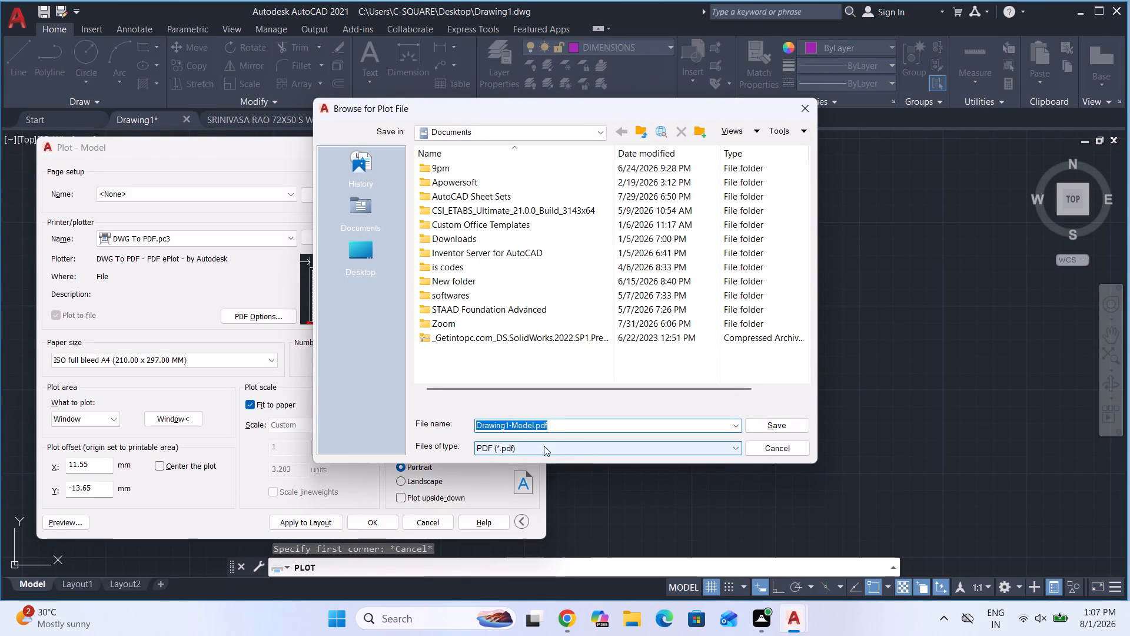
{"action": "left_click", "coordinate": [358, 259]}
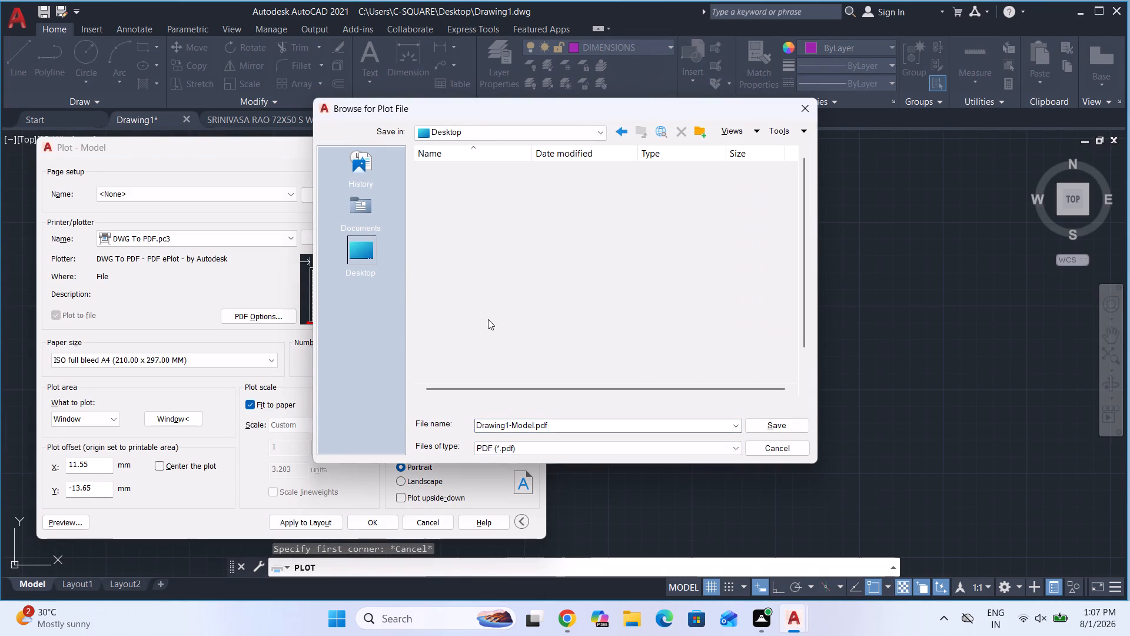
{"action": "right_click", "coordinate": [752, 245]}
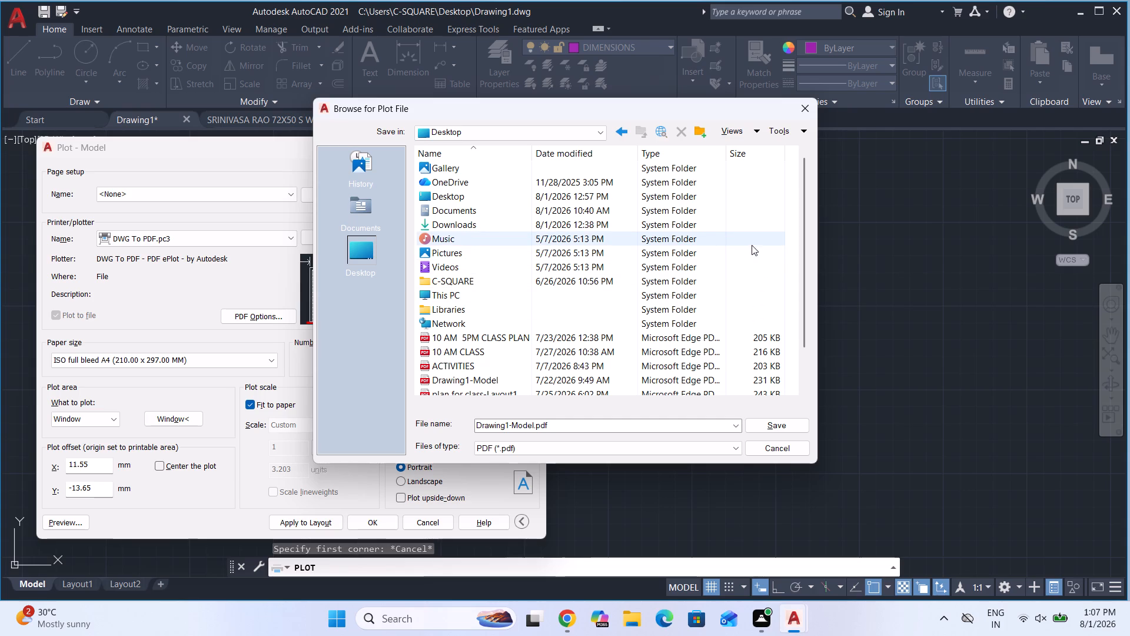
{"action": "left_click", "coordinate": [797, 363]}
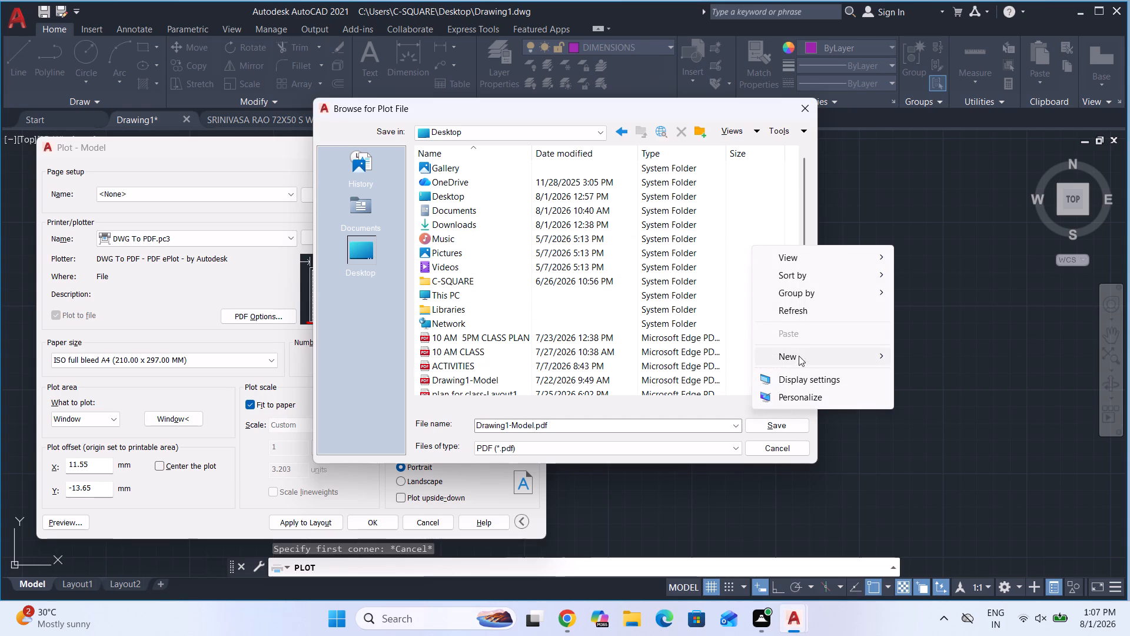
{"action": "left_click", "coordinate": [803, 356]}
{"action": "left_click", "coordinate": [989, 355]}
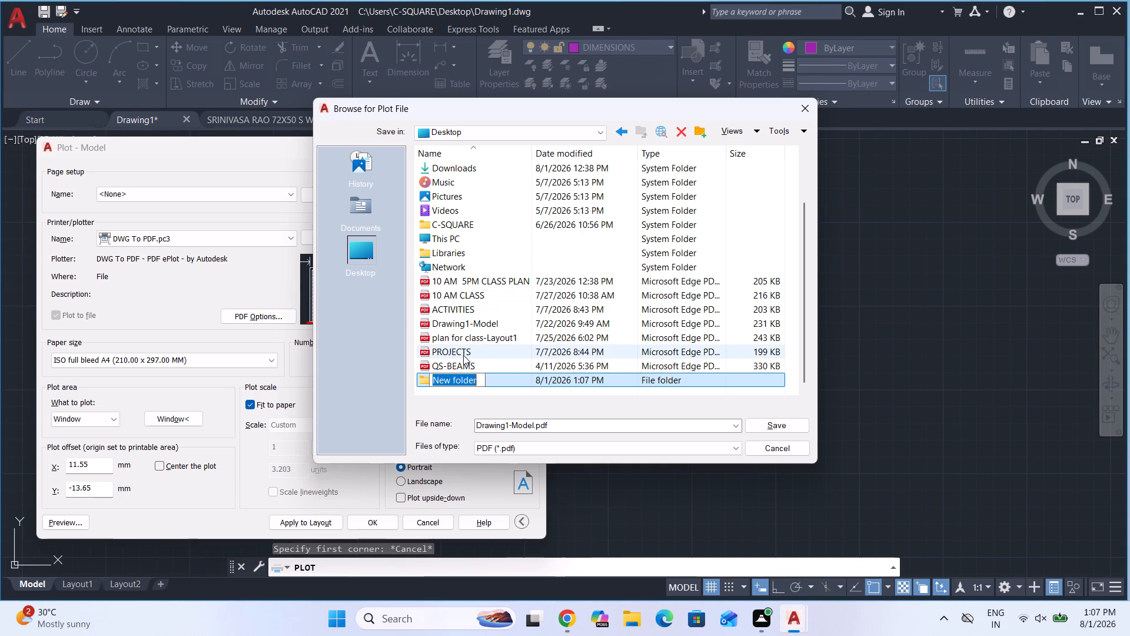
{"action": "key", "text": "p"}
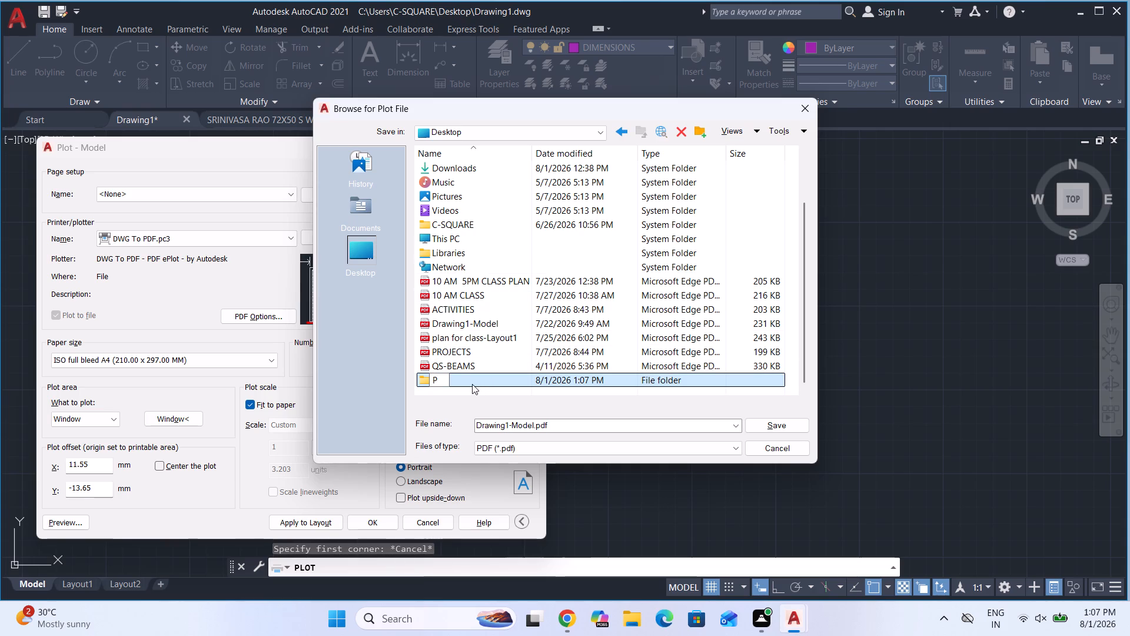
{"action": "type", "text": "ROJ"}
{"action": "type", "text": "EC"}
{"action": "key", "text": "t"}
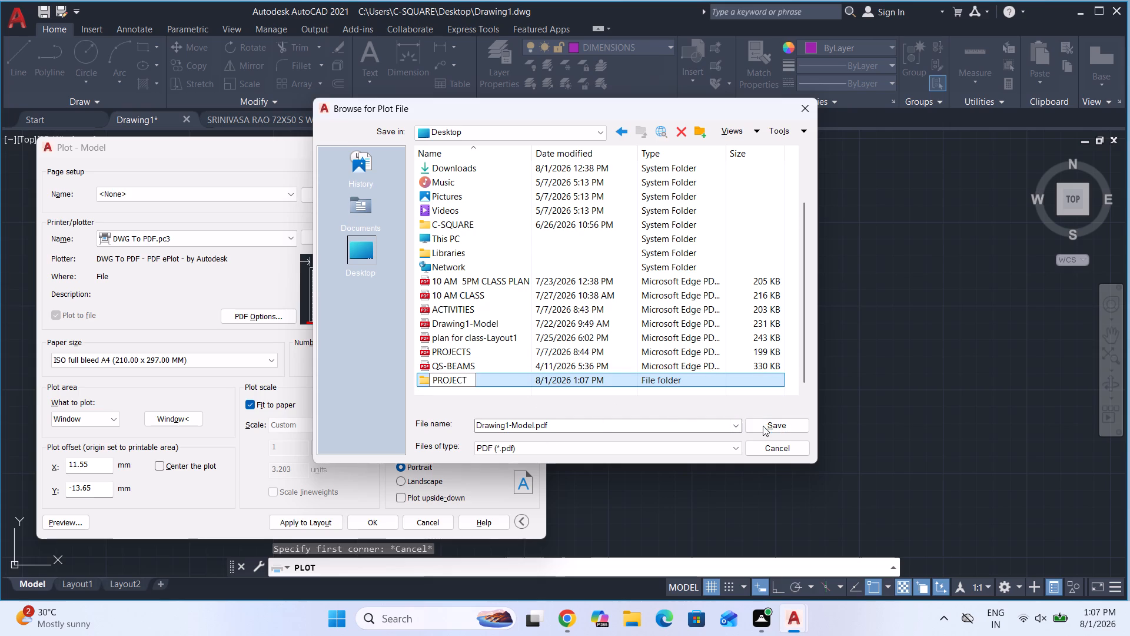
{"action": "left_click", "coordinate": [783, 423]}
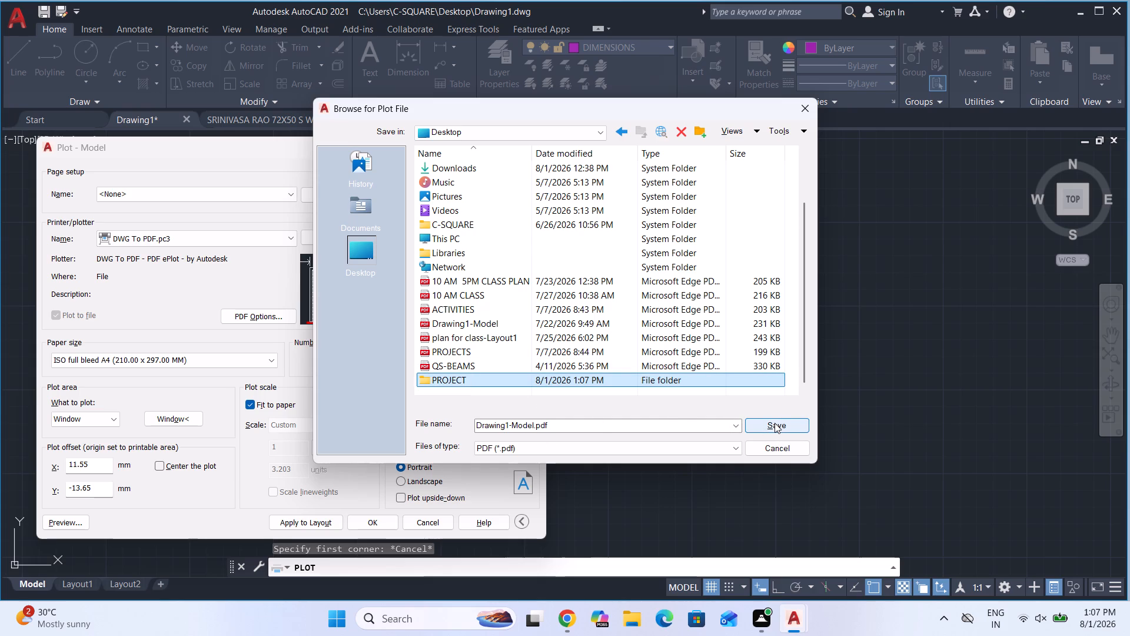
Save the site plan plot as Drawing1-Model.pdf in the PROJECT folder.
{"action": "left_click", "coordinate": [775, 423]}
{"action": "left_click", "coordinate": [774, 423]}
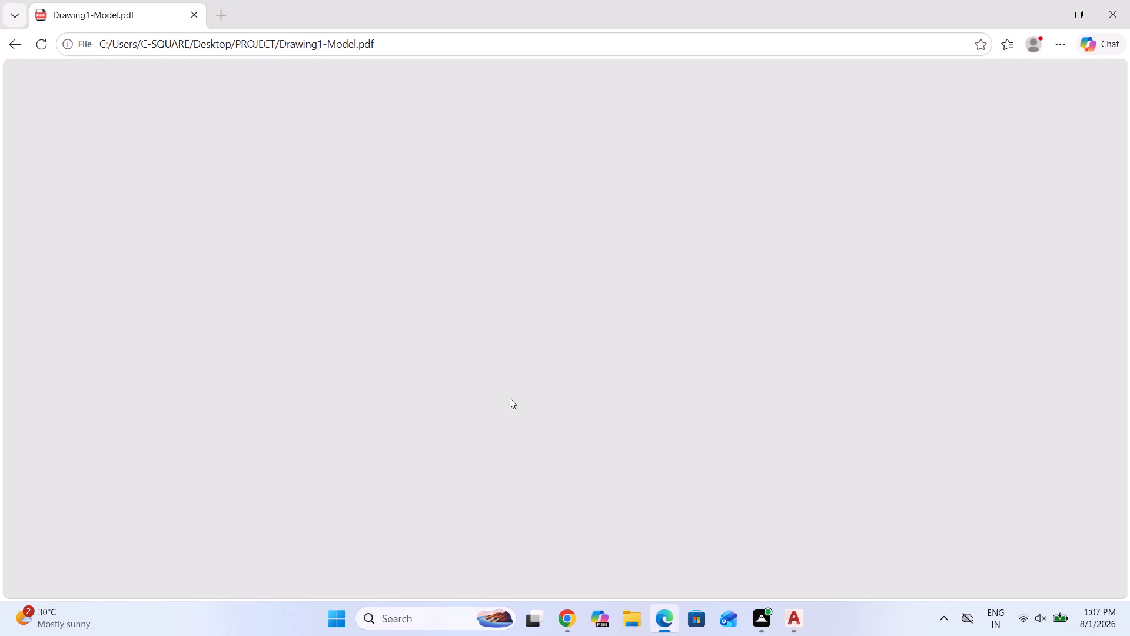
Look over the plotted site plan PDF in Microsoft Edge and close it.
{"action": "scroll", "coordinate": [580, 233], "scroll_direction": "down", "scroll_amount": 7}
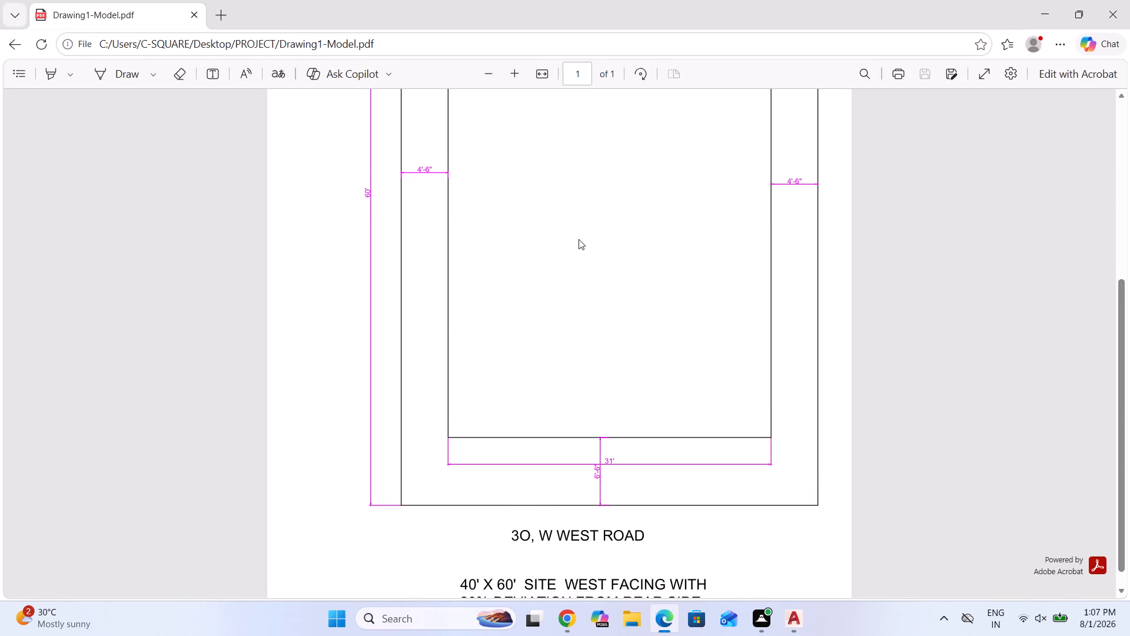
{"action": "scroll", "coordinate": [573, 246], "scroll_direction": "up", "scroll_amount": 8}
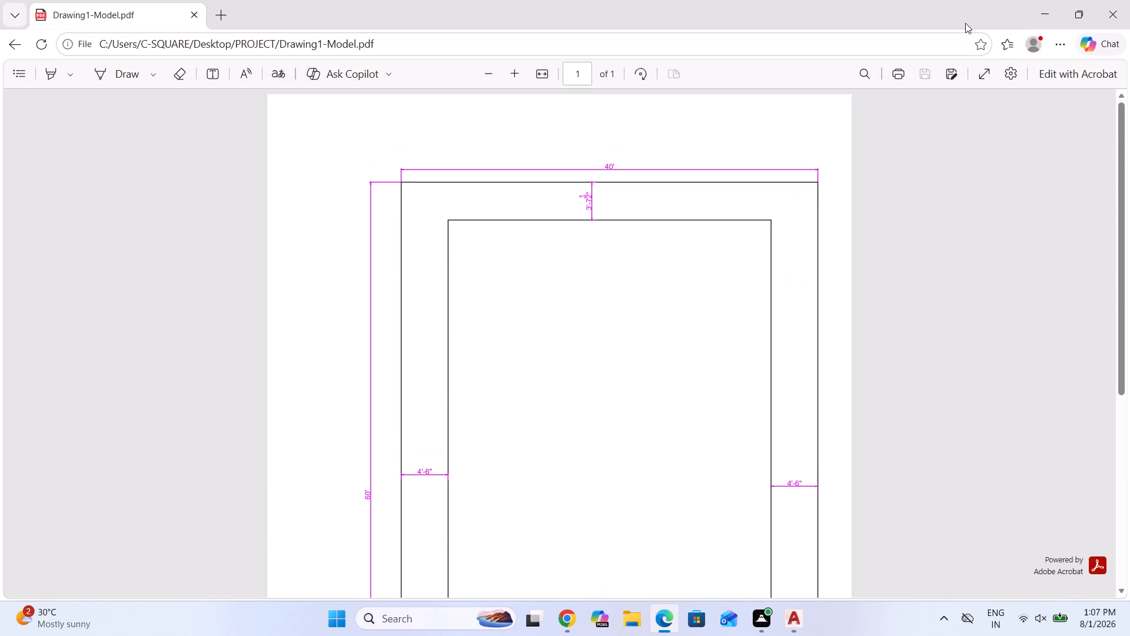
{"action": "left_click", "coordinate": [1118, 10]}
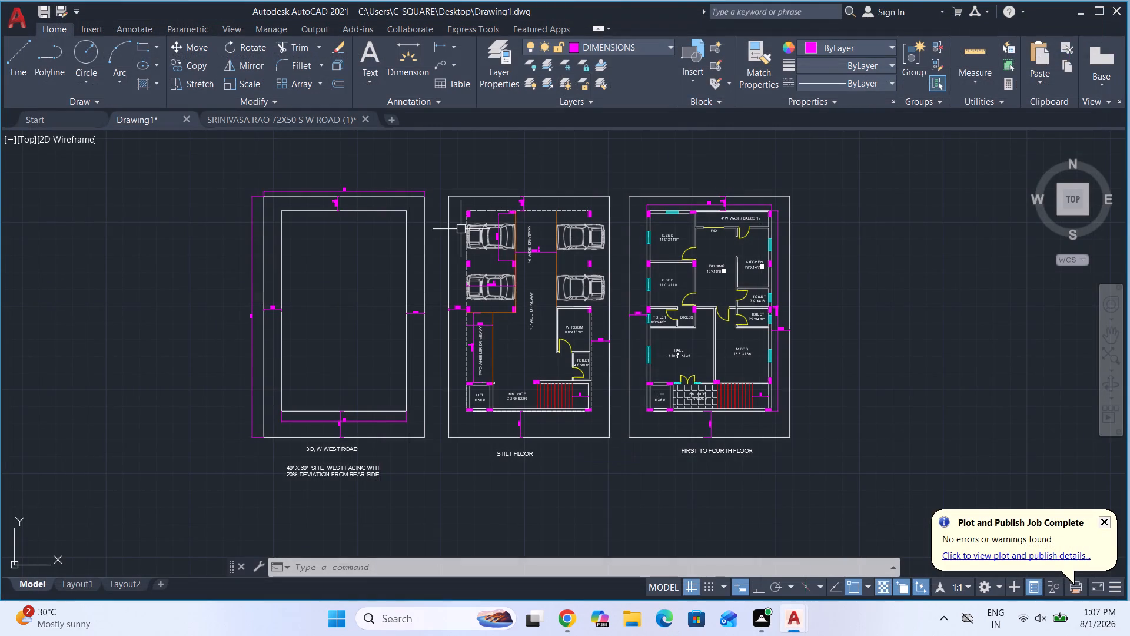
Start a new plot and set its area to a window enclosing the stilt floor plan and its caption.
{"action": "key", "text": "ctrl+p"}
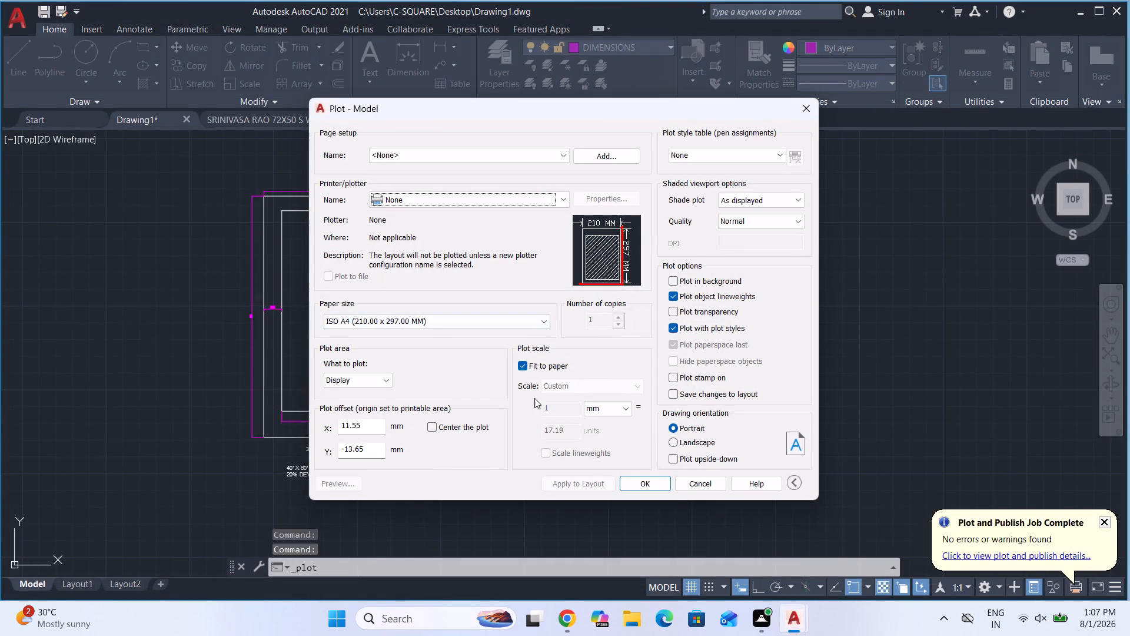
{"action": "left_click", "coordinate": [358, 383]}
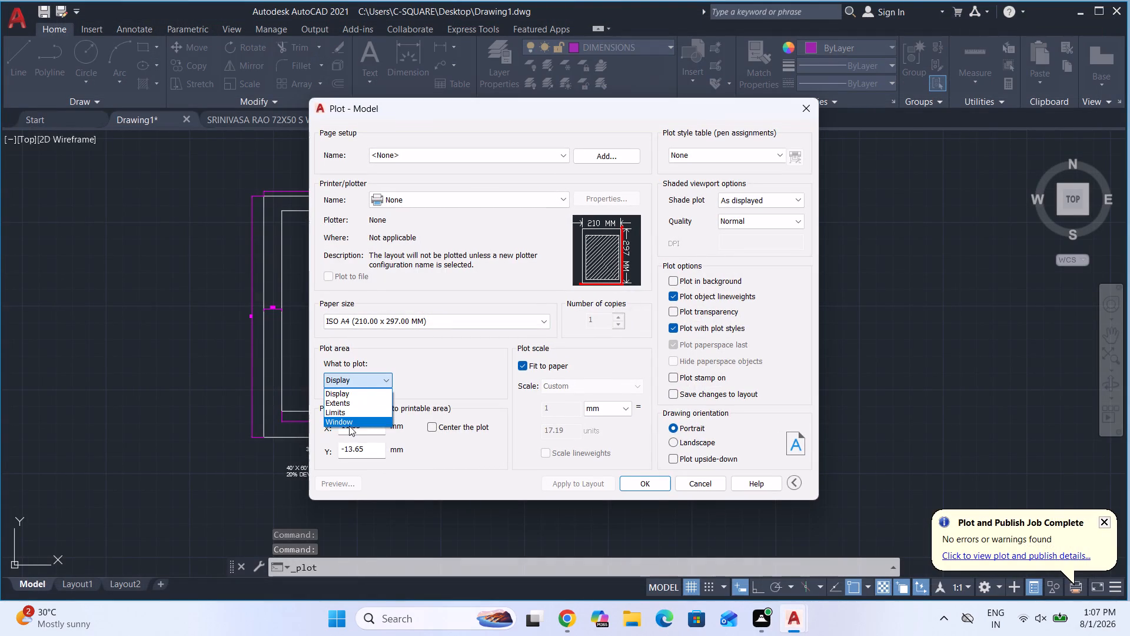
{"action": "left_click", "coordinate": [345, 423]}
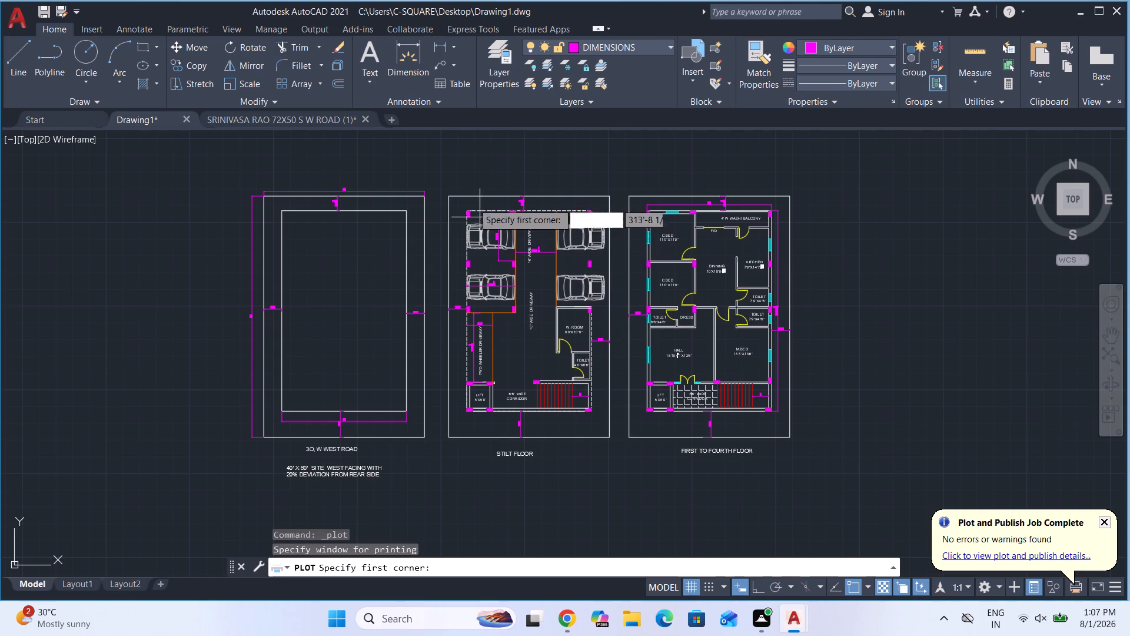
{"action": "left_click", "coordinate": [446, 181]}
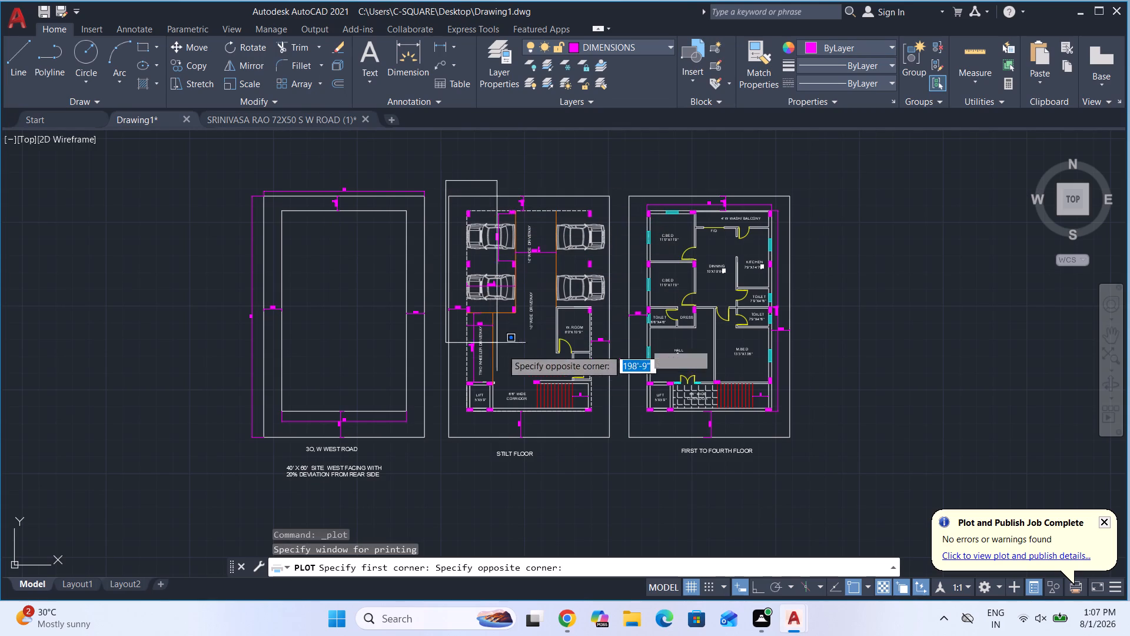
{"action": "left_click", "coordinate": [623, 460]}
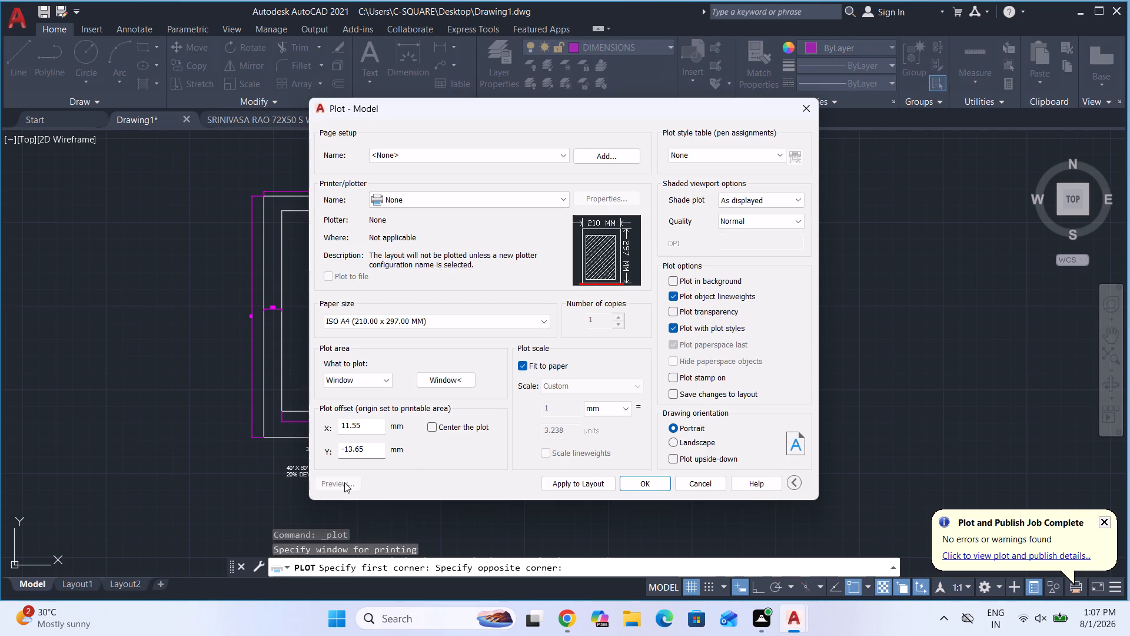
{"action": "left_click", "coordinate": [439, 380]}
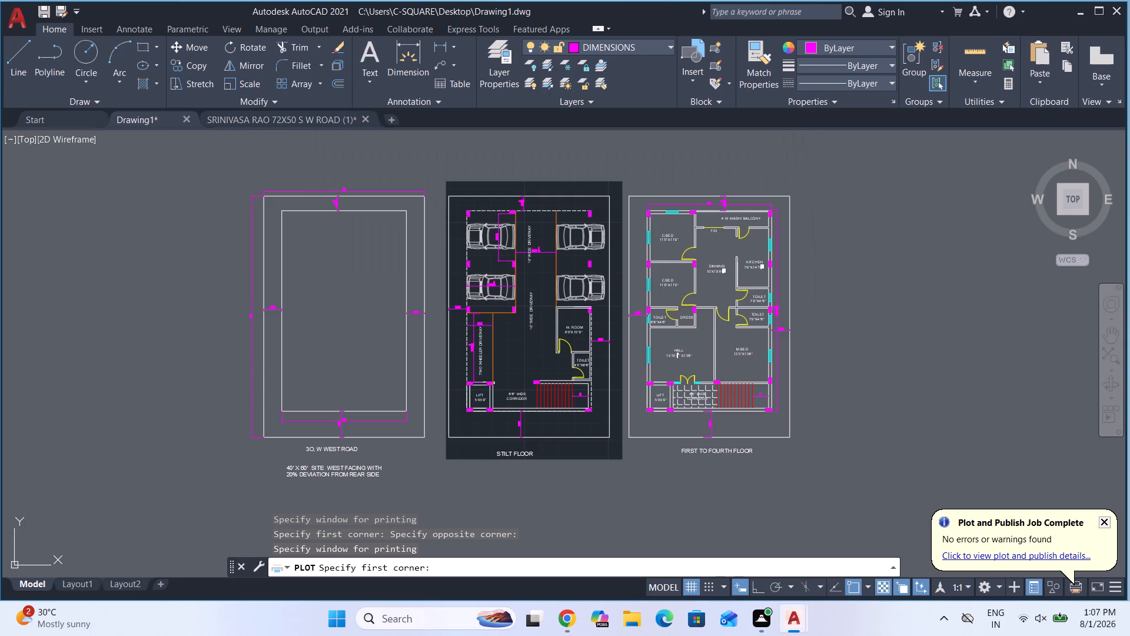
{"action": "left_click", "coordinate": [437, 175]}
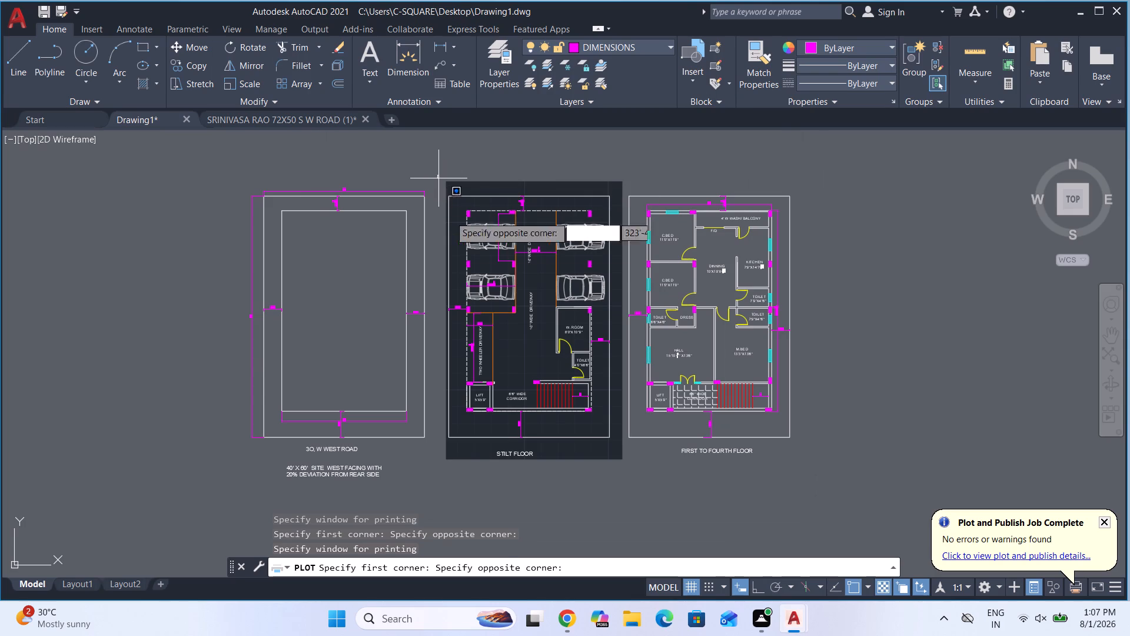
{"action": "left_click", "coordinate": [621, 461]}
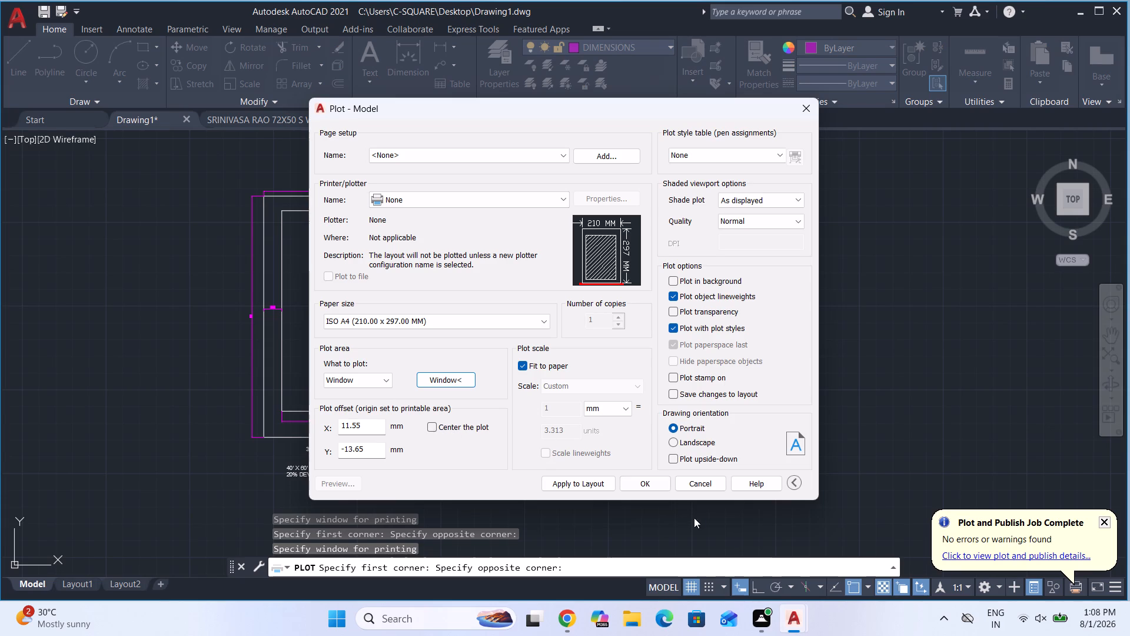
Plot the stilt floor window with DWG To PDF.pc3 and save it as 2 in the PROJECT folder.
{"action": "left_click", "coordinate": [646, 487]}
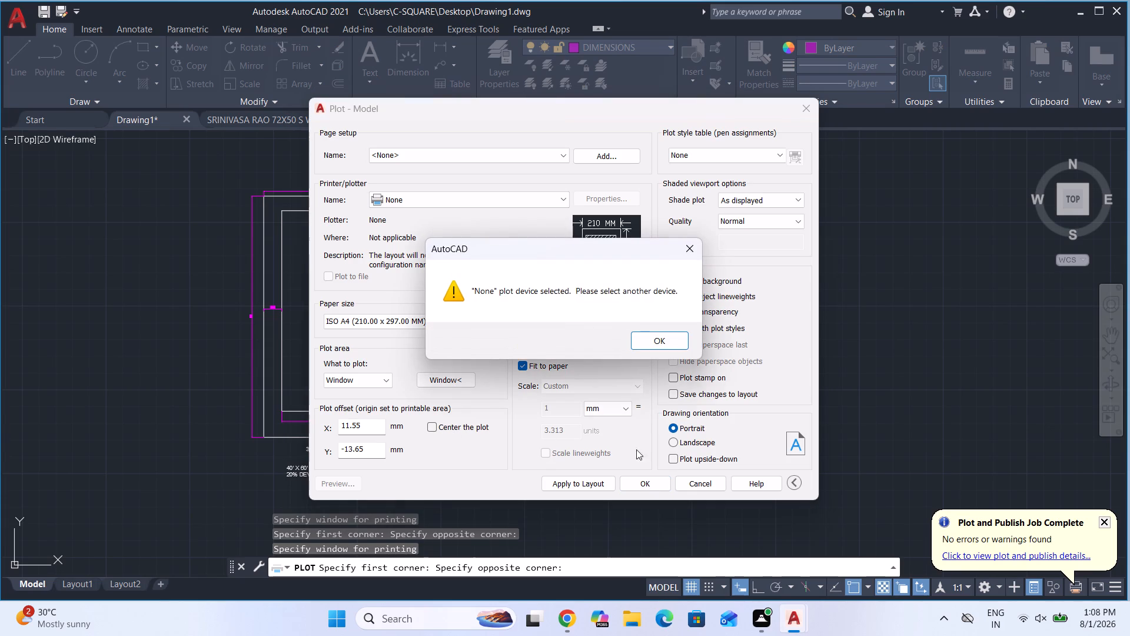
{"action": "left_click", "coordinate": [661, 343]}
{"action": "left_click", "coordinate": [429, 200]}
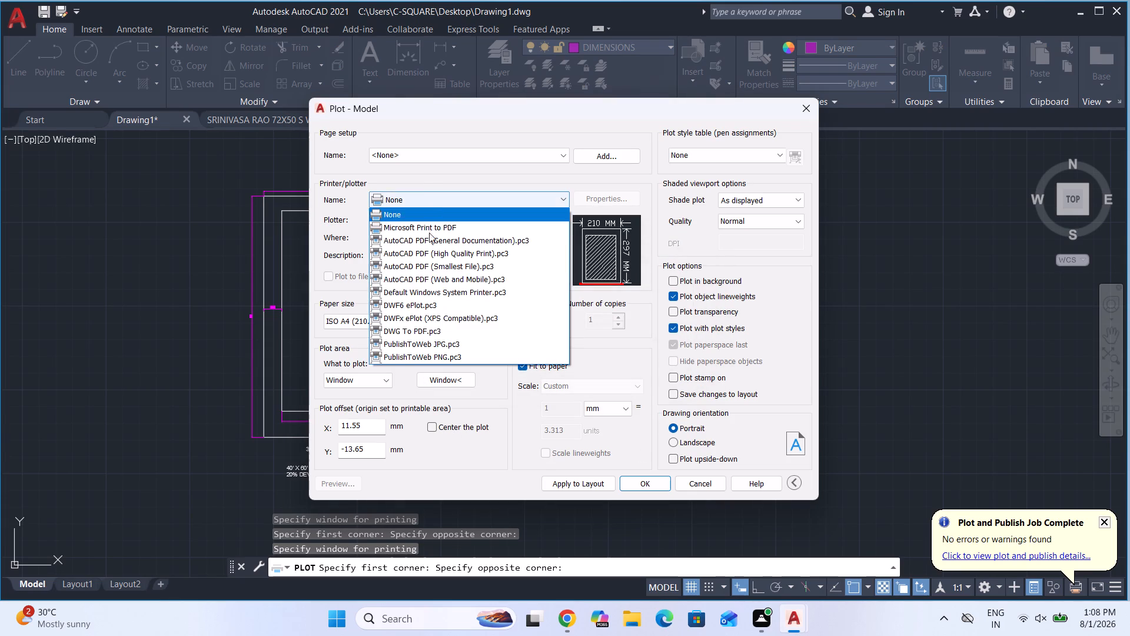
{"action": "left_click", "coordinate": [428, 332]}
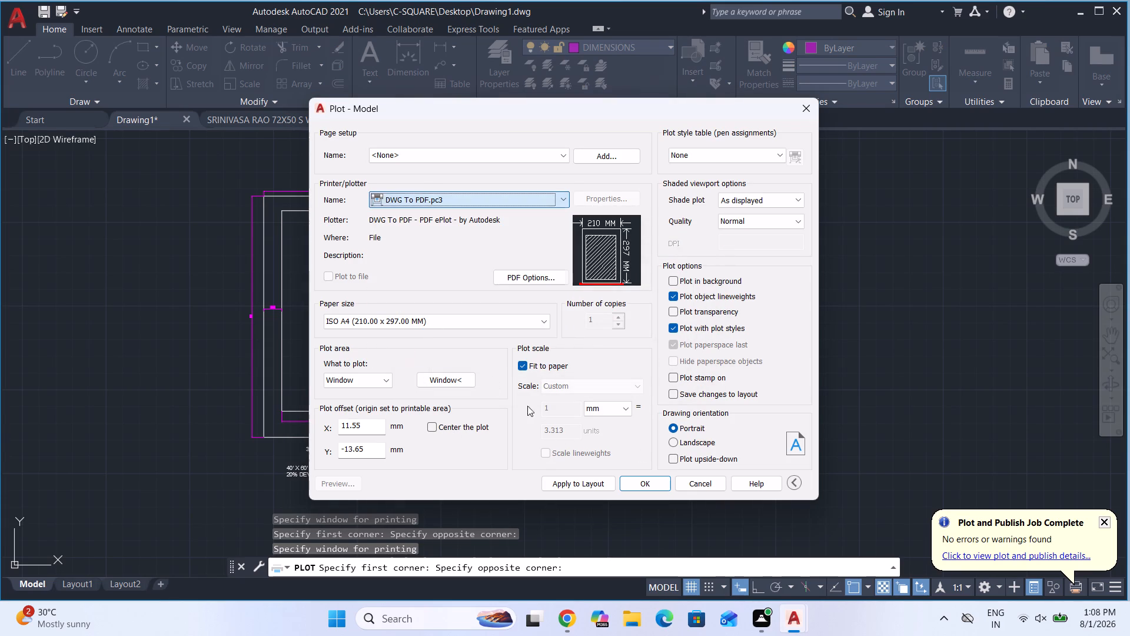
{"action": "left_click", "coordinate": [637, 488]}
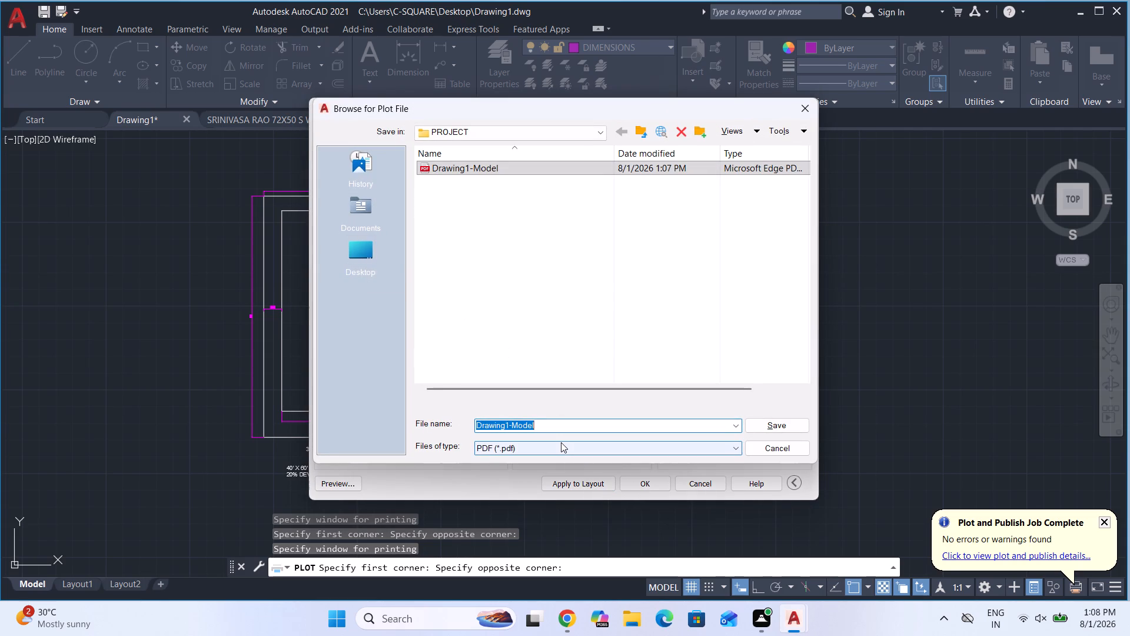
{"action": "key", "text": "2"}
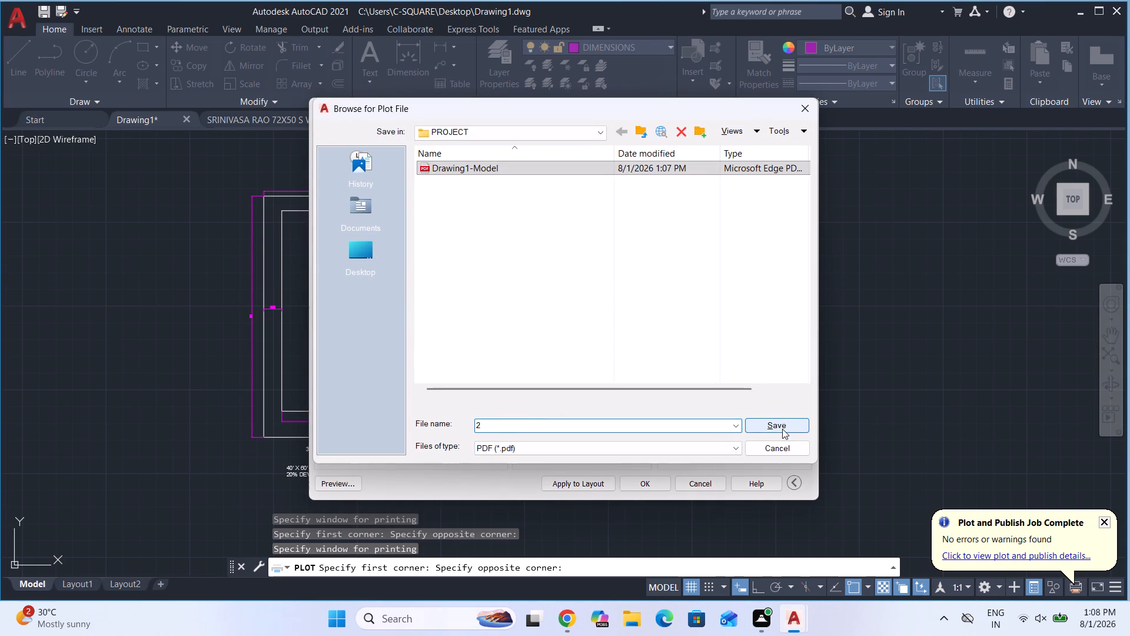
{"action": "left_click", "coordinate": [782, 429]}
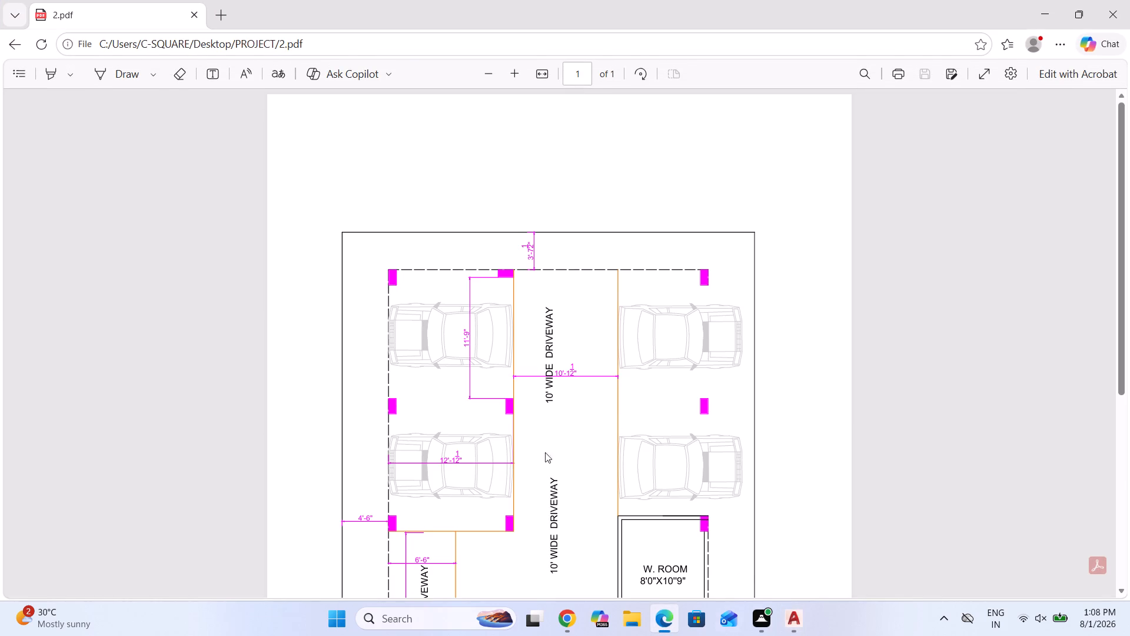
Look over the plotted stilt floor PDF in Microsoft Edge and close it.
{"action": "scroll", "coordinate": [484, 331], "scroll_direction": "down", "scroll_amount": 10}
{"action": "scroll", "coordinate": [484, 331], "scroll_direction": "up", "scroll_amount": 6}
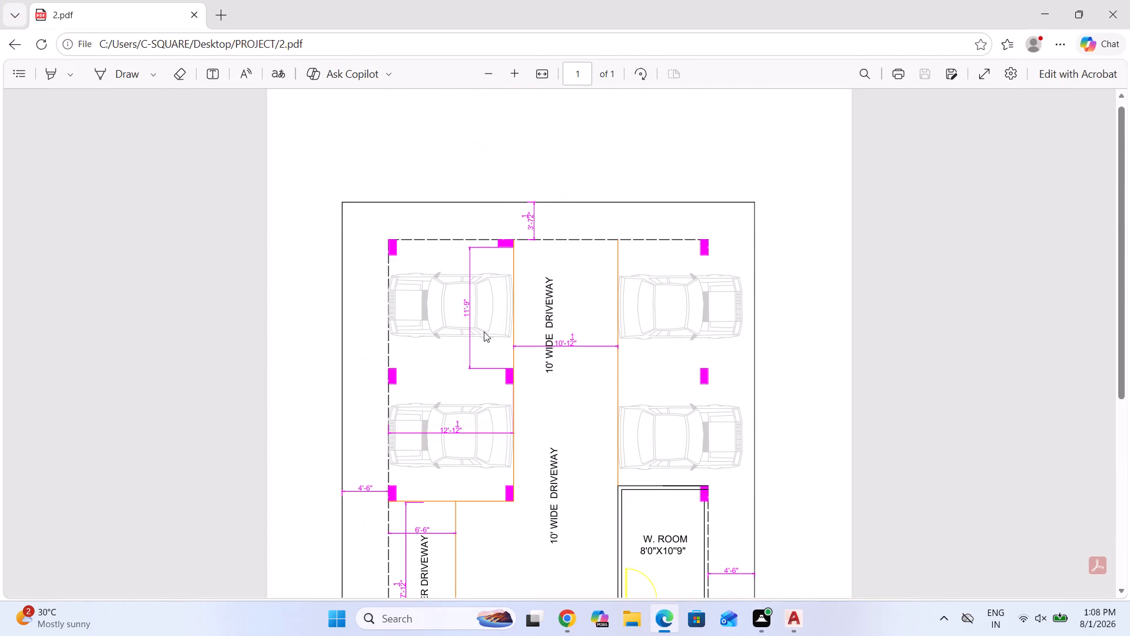
{"action": "scroll", "coordinate": [484, 332], "scroll_direction": "down", "scroll_amount": 3}
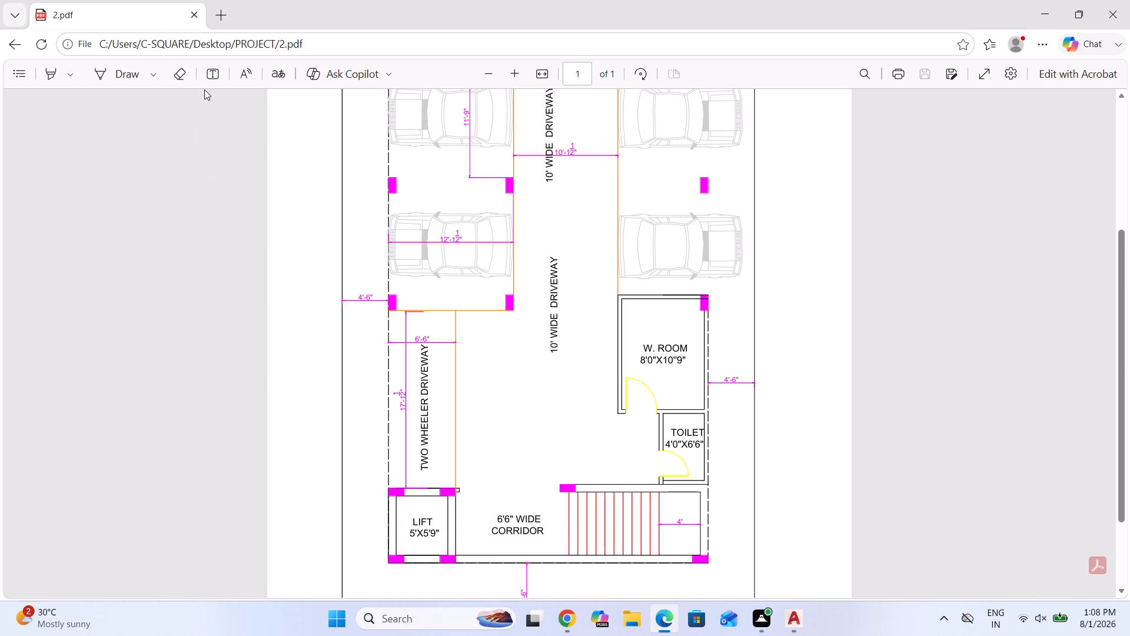
{"action": "left_click", "coordinate": [1112, 26]}
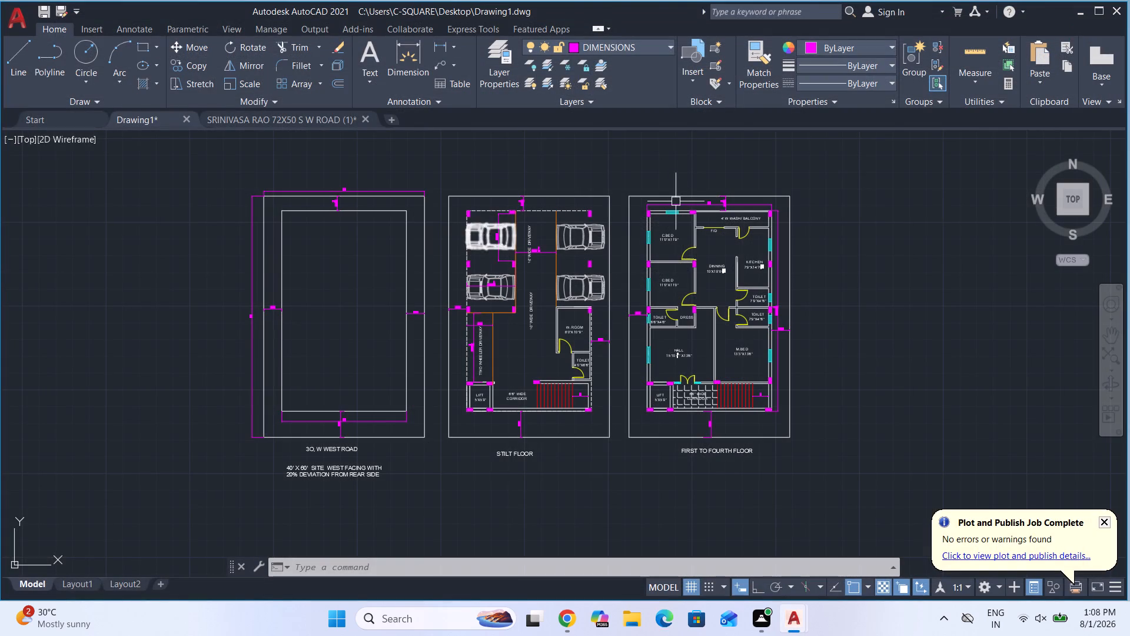
Set up a new plot with DWG To PDF.pc3 and a window enclosing the captioned first to fourth floor plan.
{"action": "key", "text": "ctrl+p"}
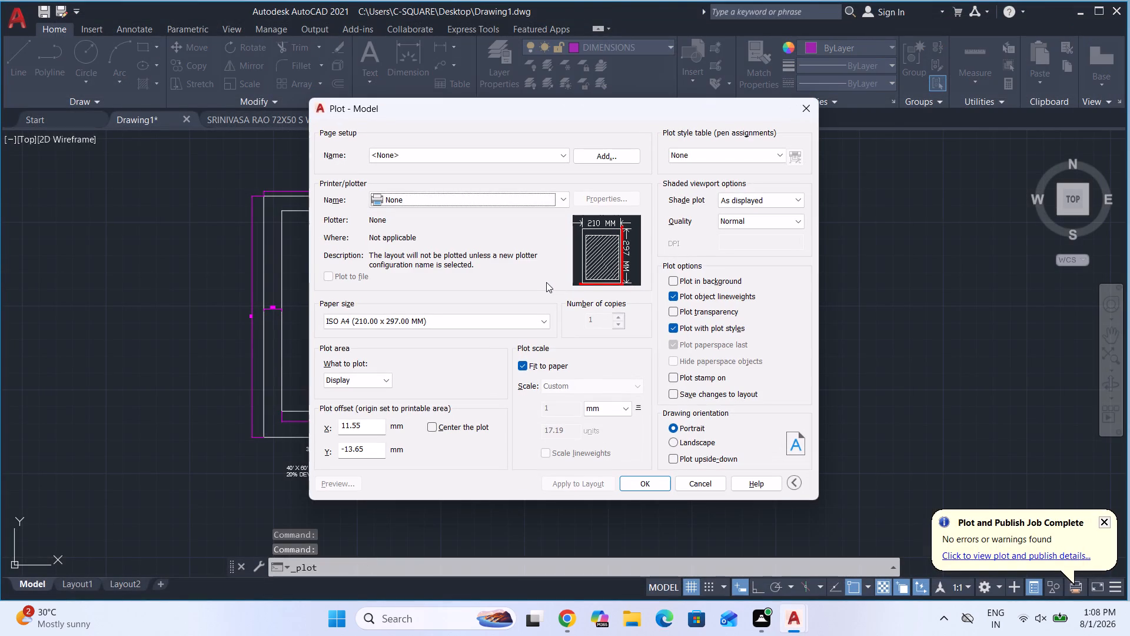
{"action": "left_click", "coordinate": [517, 197]}
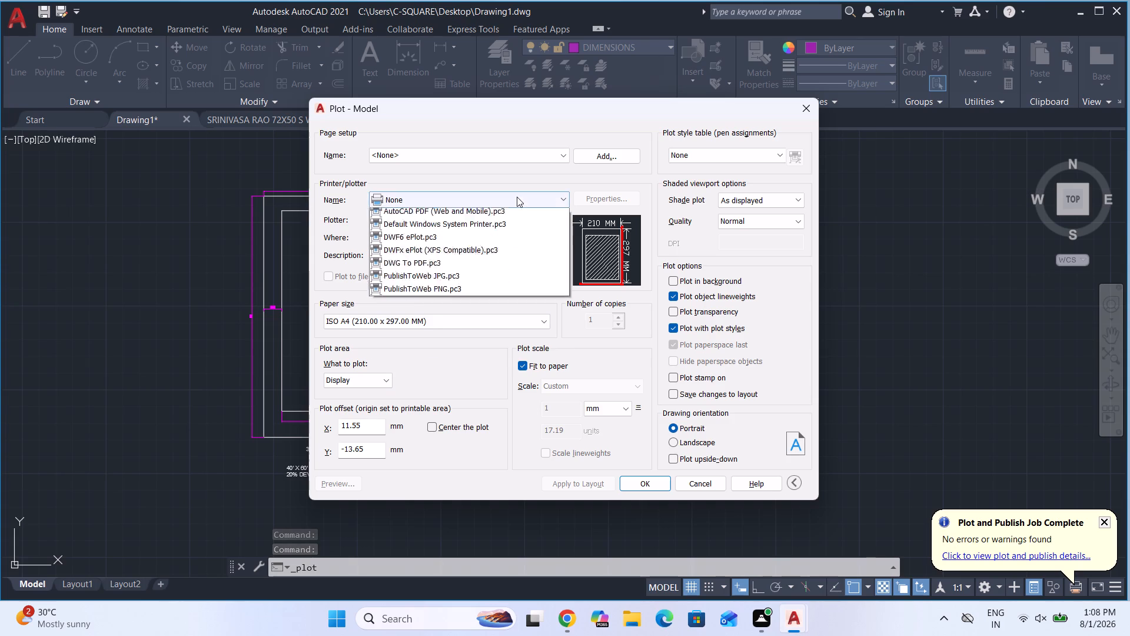
{"action": "left_click", "coordinate": [427, 326]}
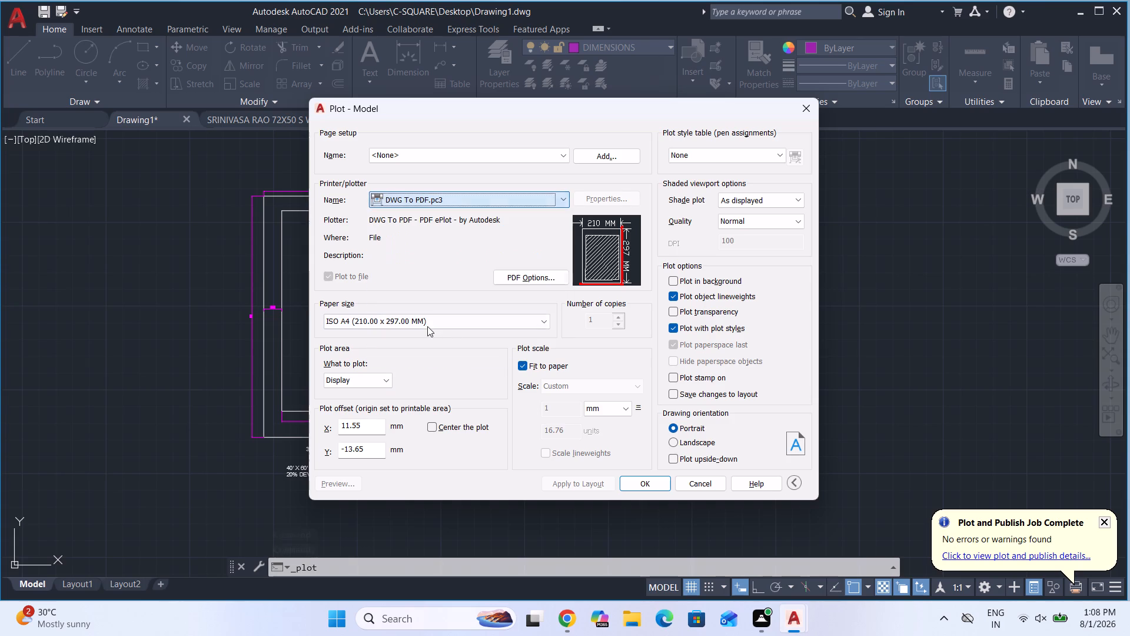
{"action": "left_click", "coordinate": [373, 381]}
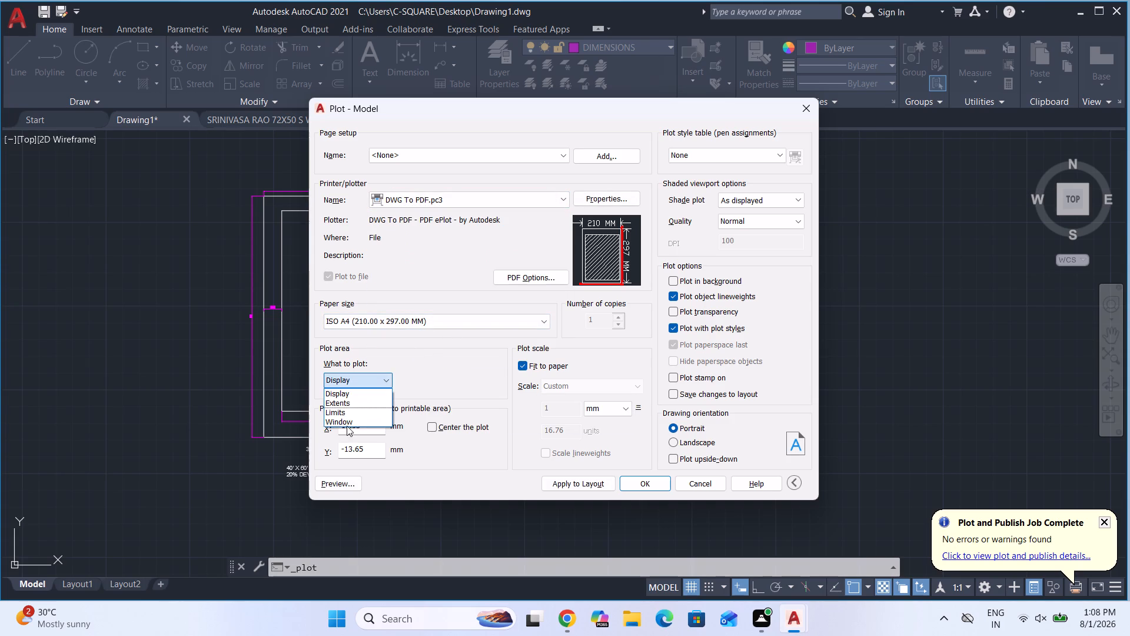
{"action": "left_click", "coordinate": [345, 418]}
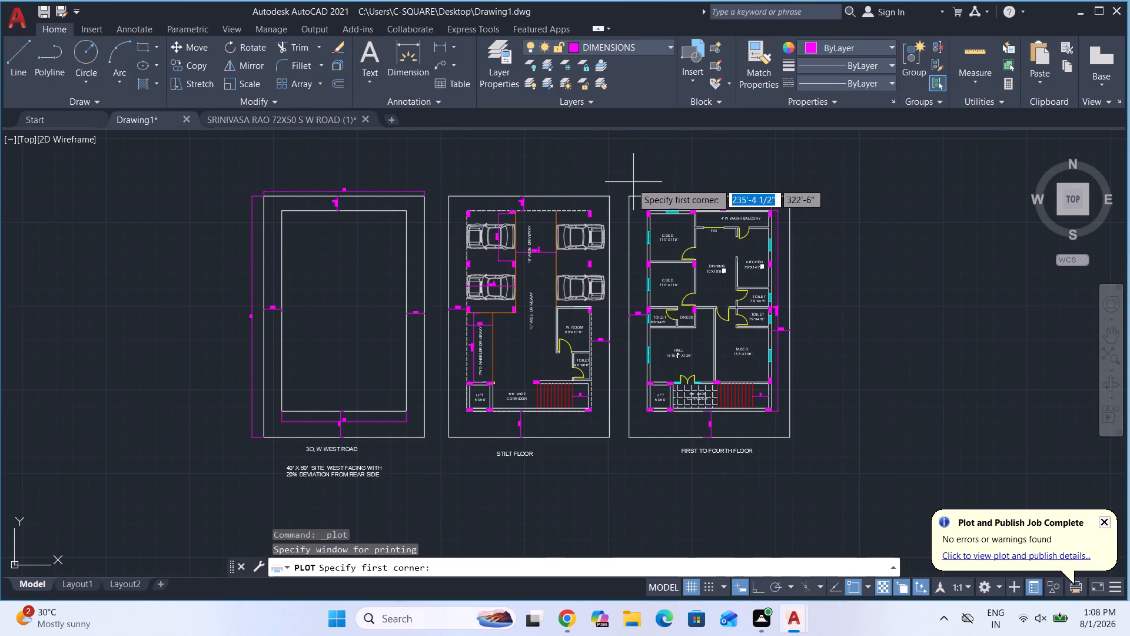
{"action": "scroll", "coordinate": [619, 189], "scroll_direction": "up", "scroll_amount": 2}
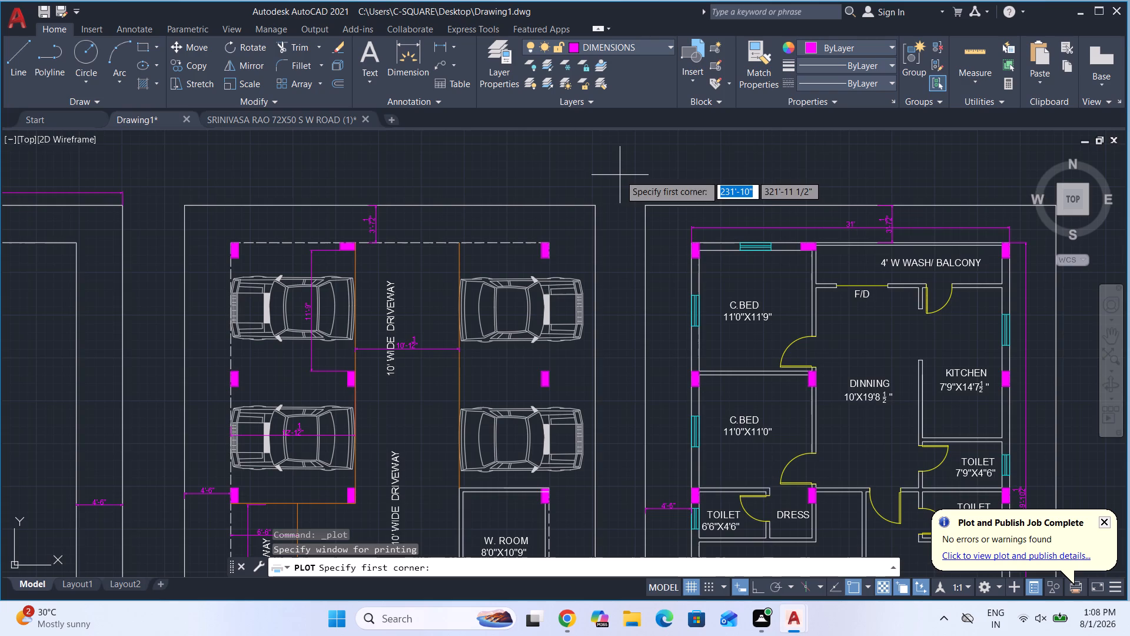
{"action": "left_click", "coordinate": [620, 175]}
{"action": "scroll", "coordinate": [620, 175], "scroll_direction": "down", "scroll_amount": 3}
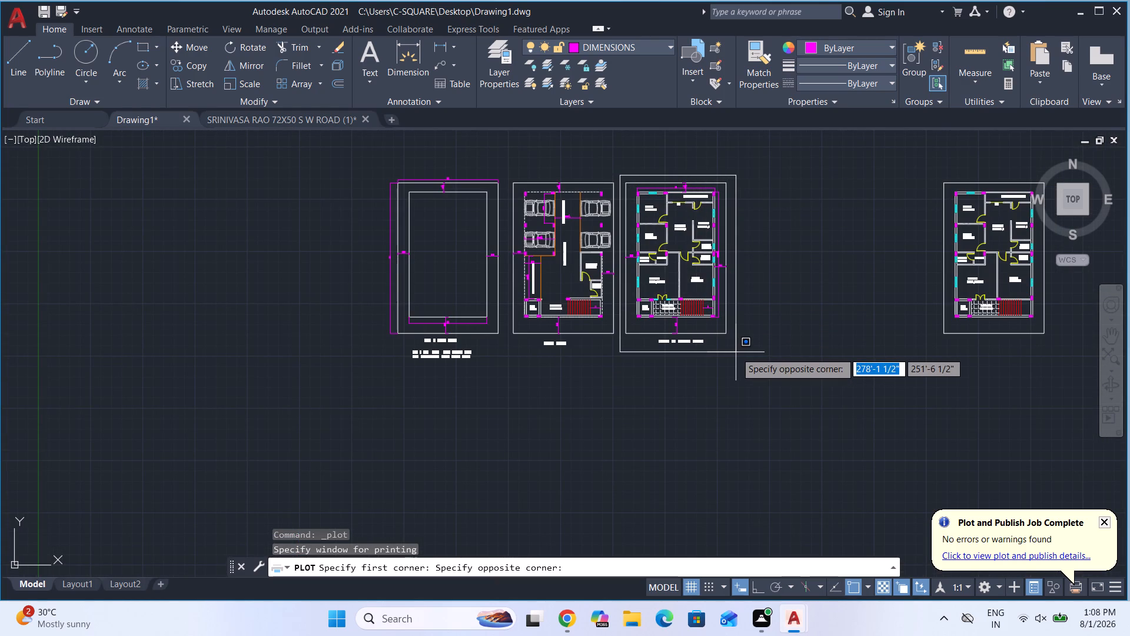
{"action": "left_click", "coordinate": [736, 352]}
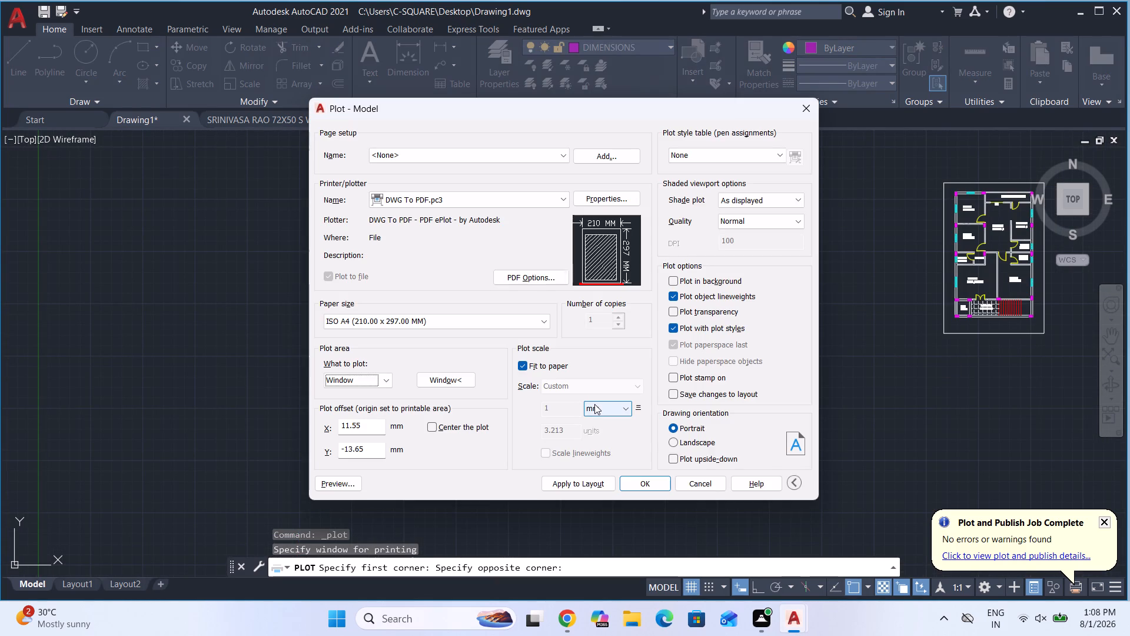
Run the plot and save the first to fourth floor plan as PDF file 3 in the PROJECT folder.
{"action": "left_click", "coordinate": [642, 486]}
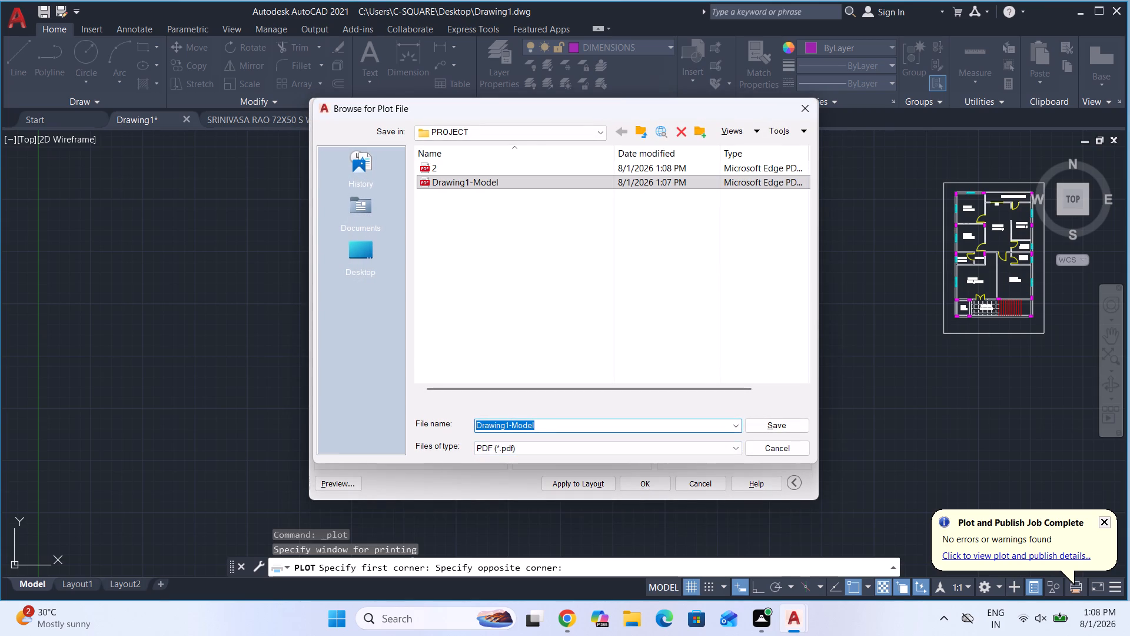
{"action": "key", "text": "3"}
{"action": "left_click", "coordinate": [780, 425]}
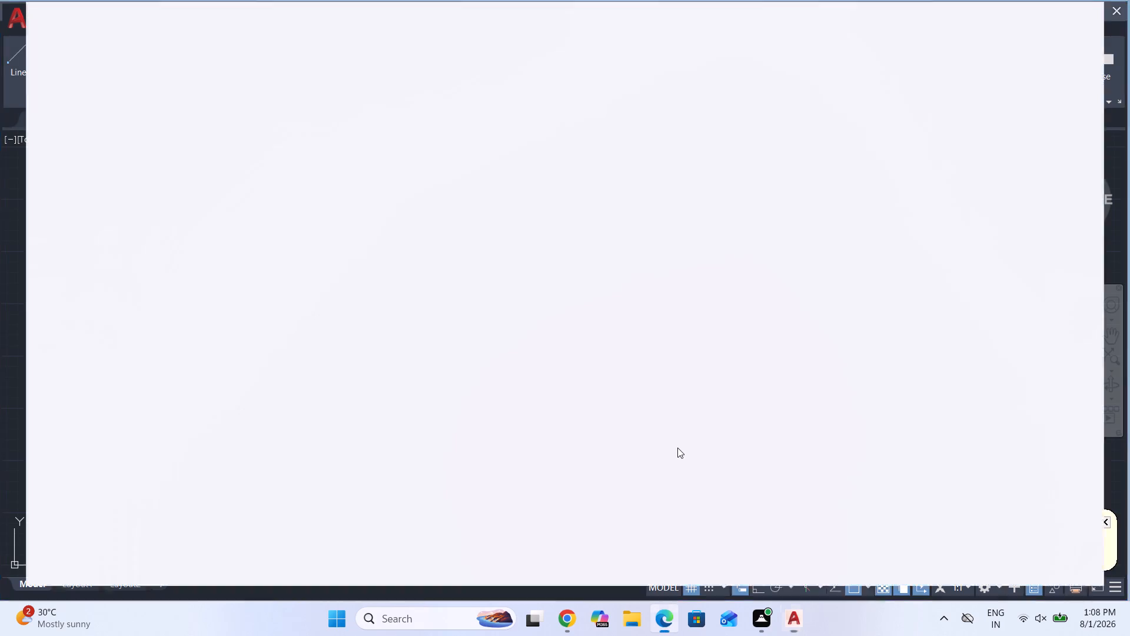
Look over the plotted first to fourth floor PDF in Microsoft Edge and close it.
{"action": "scroll", "coordinate": [510, 318], "scroll_direction": "down", "scroll_amount": 5}
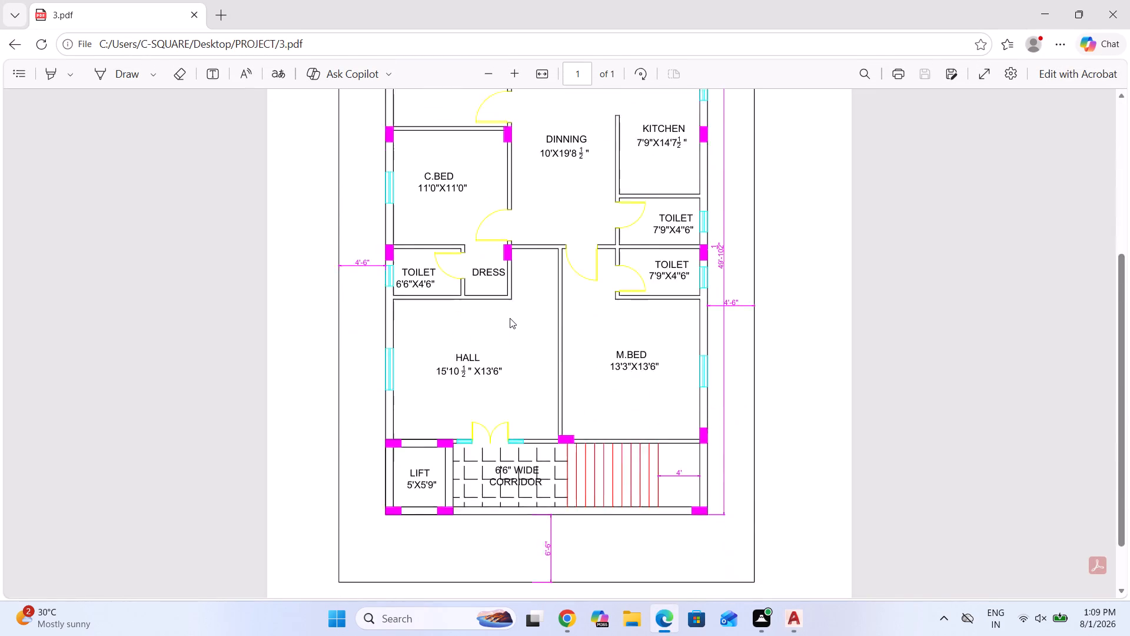
{"action": "scroll", "coordinate": [510, 318], "scroll_direction": "up", "scroll_amount": 4}
{"action": "scroll", "coordinate": [510, 318], "scroll_direction": "down", "scroll_amount": 1}
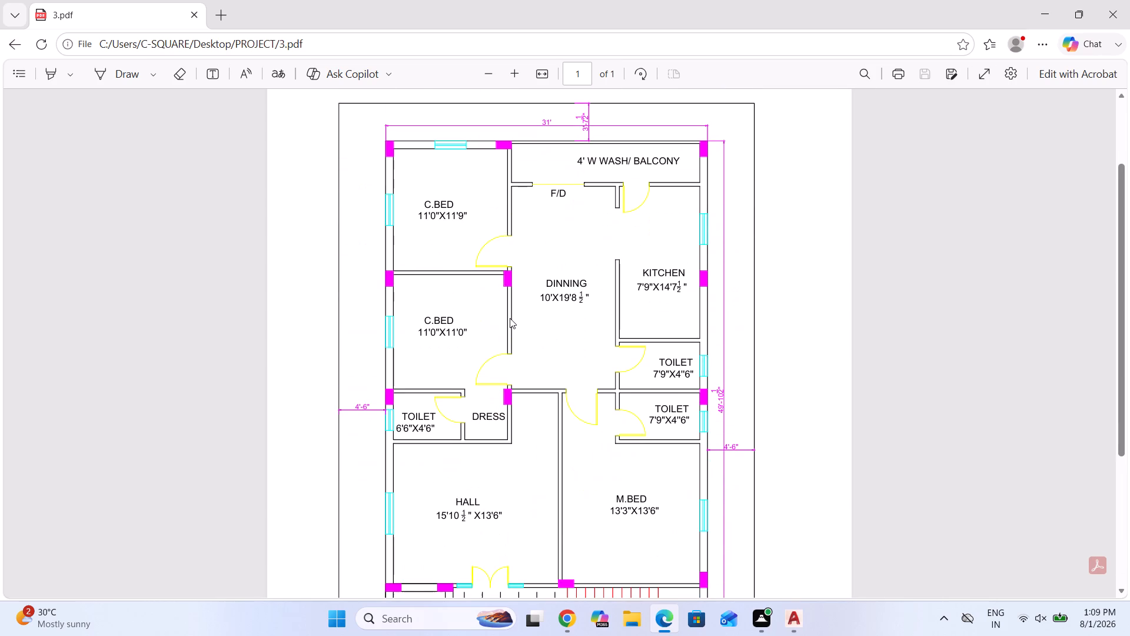
{"action": "scroll", "coordinate": [508, 318], "scroll_direction": "down", "scroll_amount": 3}
{"action": "scroll", "coordinate": [508, 318], "scroll_direction": "up", "scroll_amount": 5}
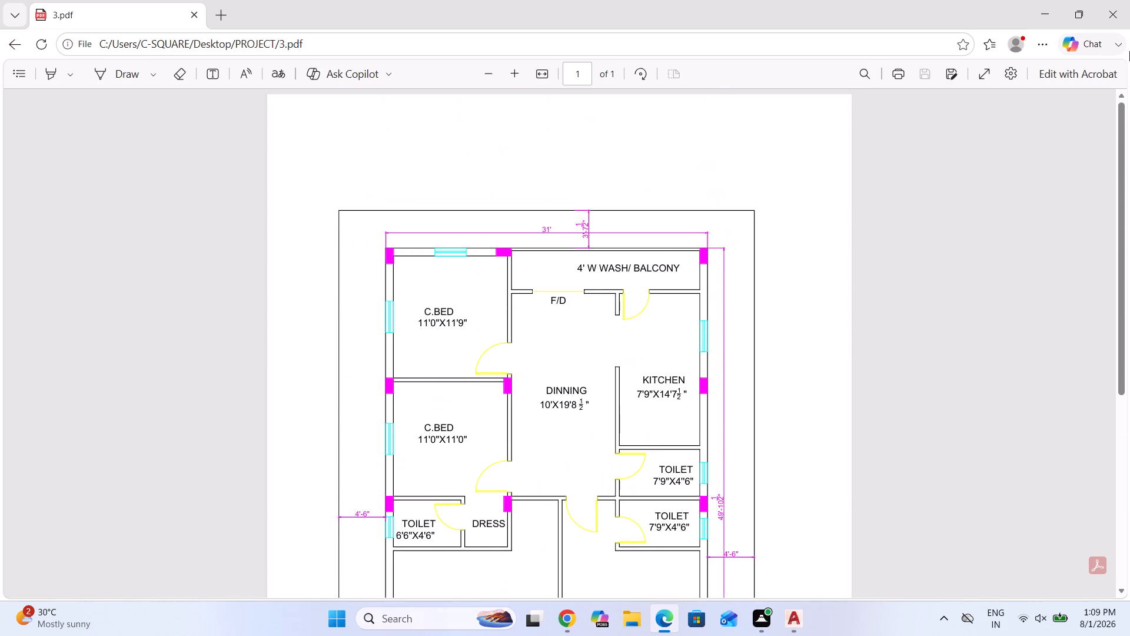
{"action": "left_click", "coordinate": [1116, 25]}
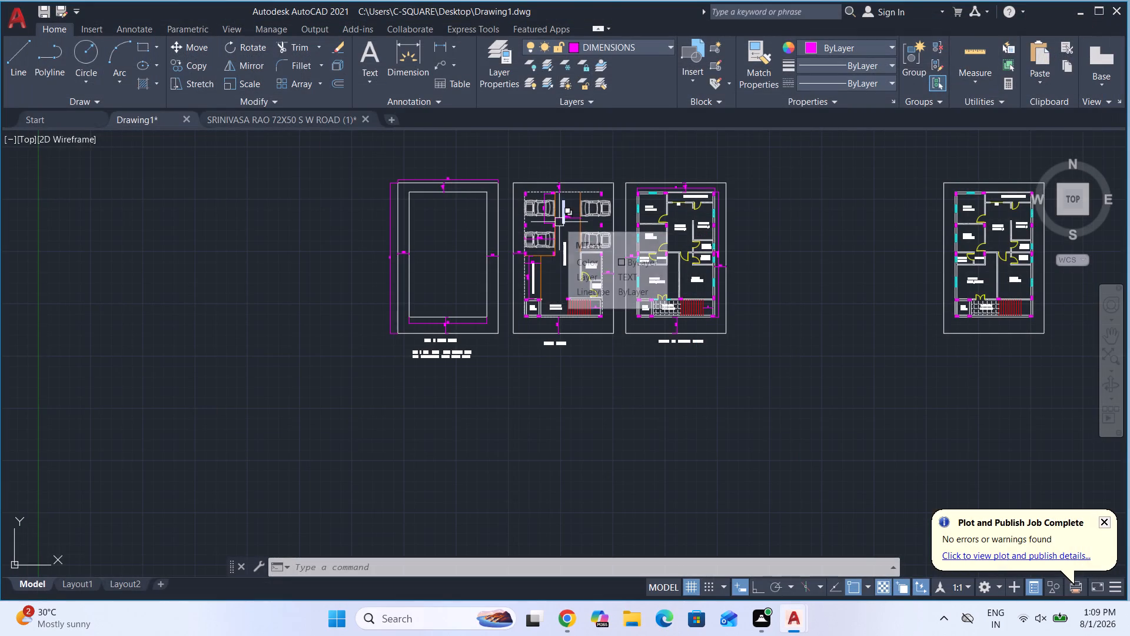
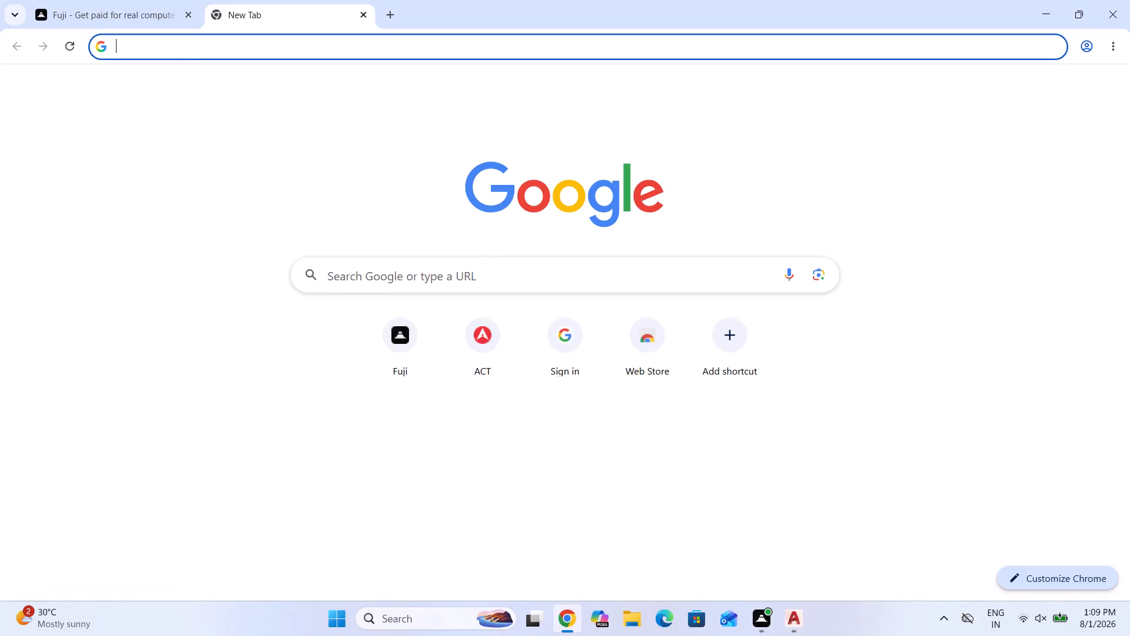
Search Google for "pdf merge" and open the iLovePDF merge tool.
{"action": "left_click", "coordinate": [437, 280]}
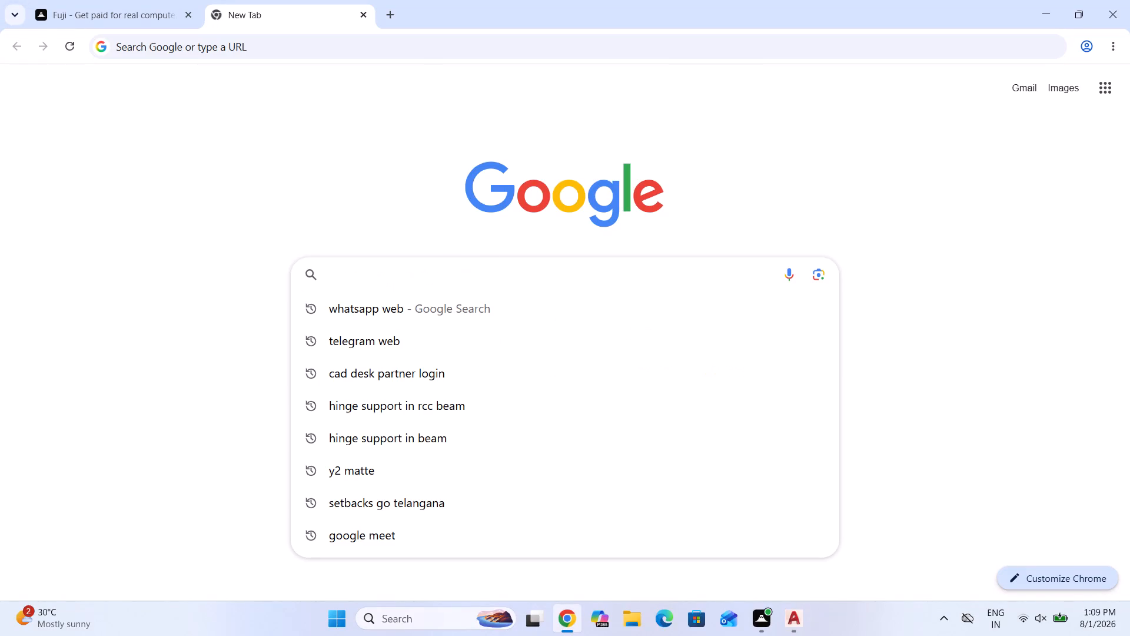
{"action": "key", "text": "p"}
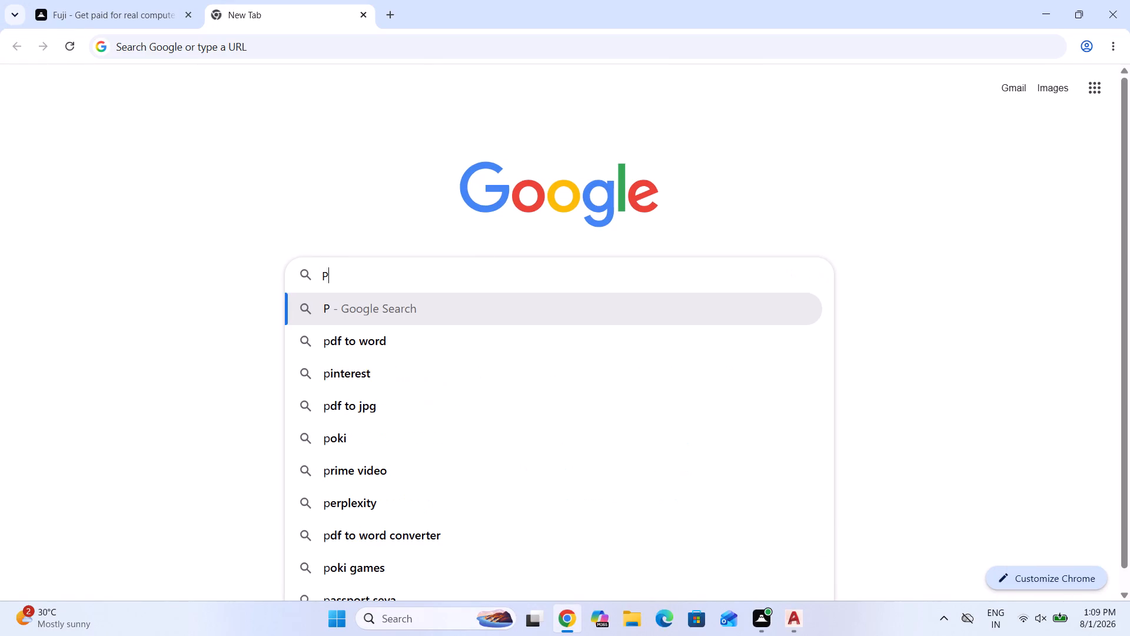
{"action": "type", "text": "DF"}
{"action": "key", "text": "space"}
{"action": "type", "text": "MERGE"}
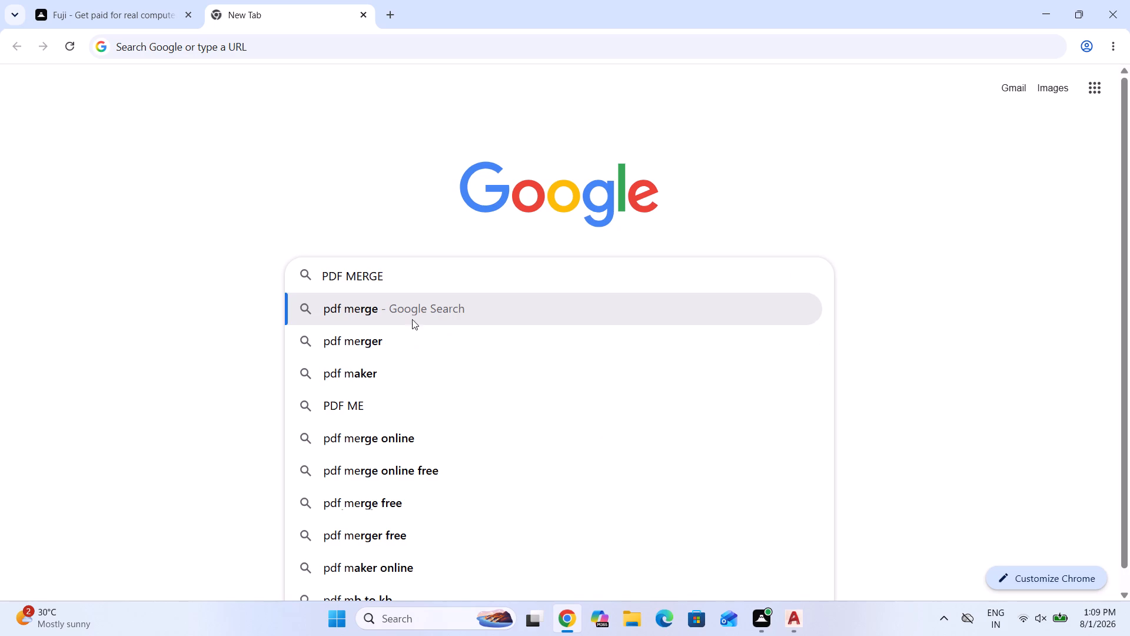
{"action": "left_click", "coordinate": [404, 312]}
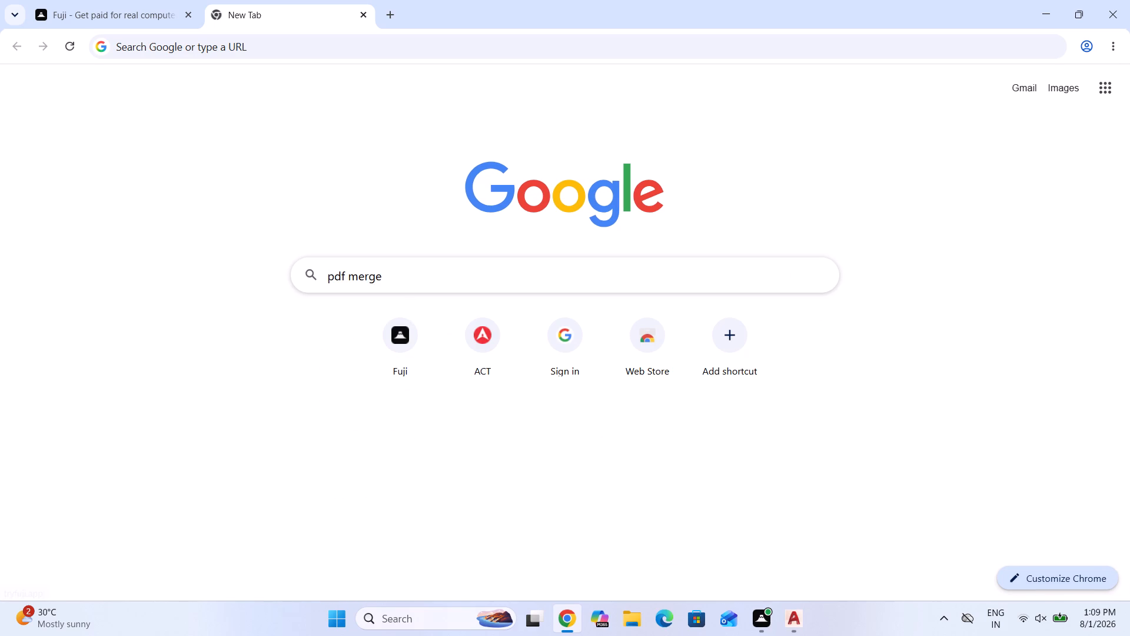
{"action": "key", "text": "Return"}
{"action": "left_click", "coordinate": [386, 274]}
{"action": "left_click", "coordinate": [377, 312]}
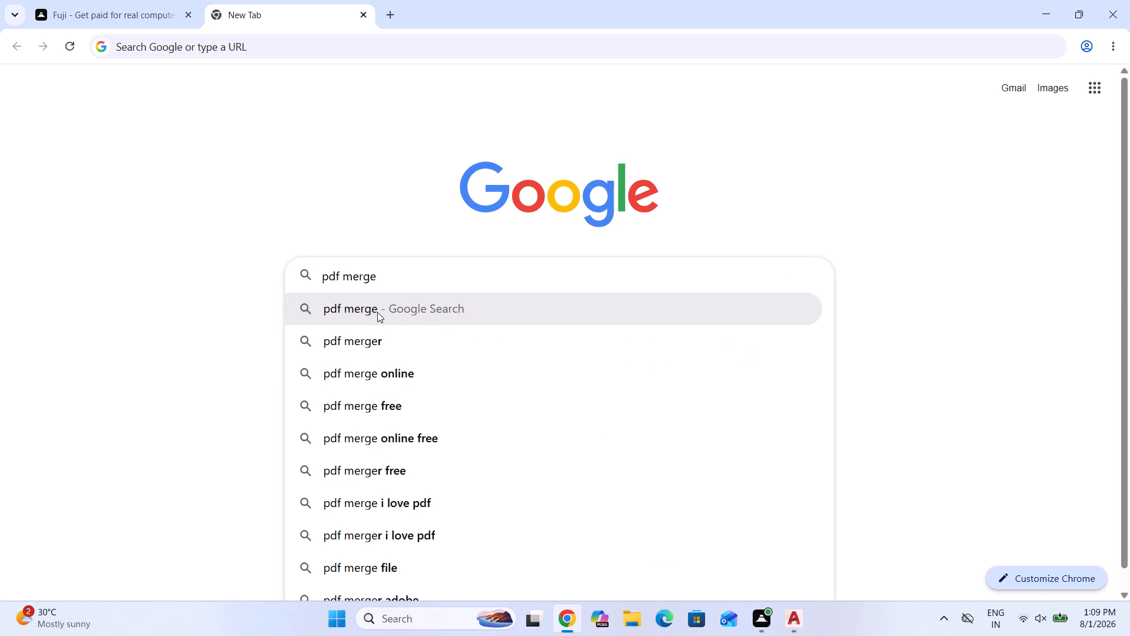
{"action": "left_click", "coordinate": [222, 228]}
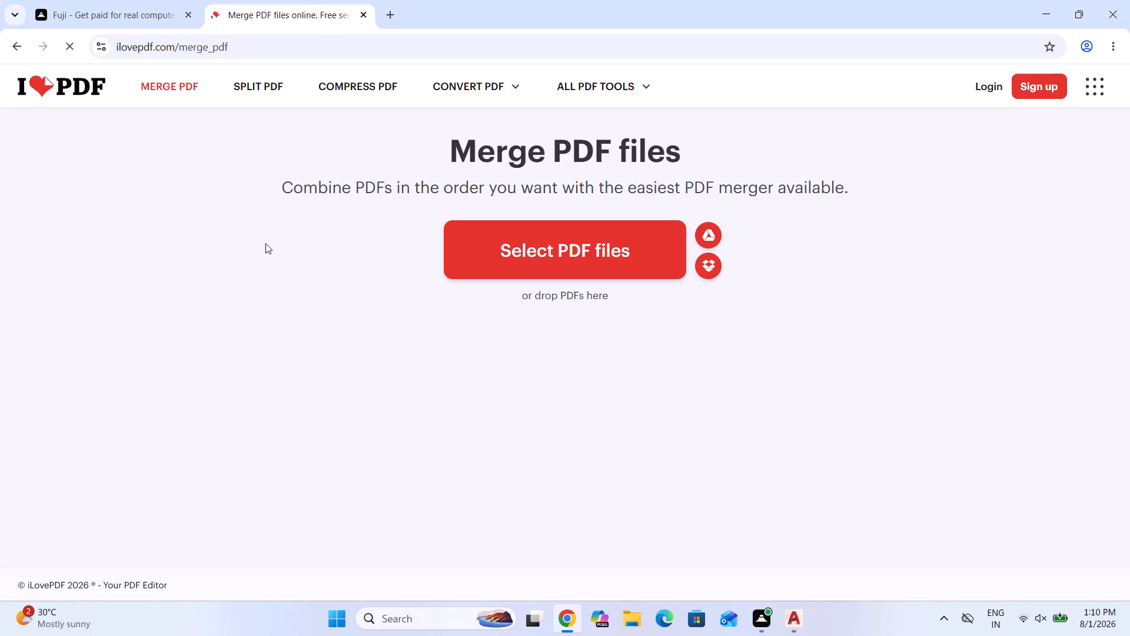
Add the PDFs 2, 3 and Drawing1-Model from the Desktop PROJECT folder to the merge.
{"action": "left_click", "coordinate": [517, 251]}
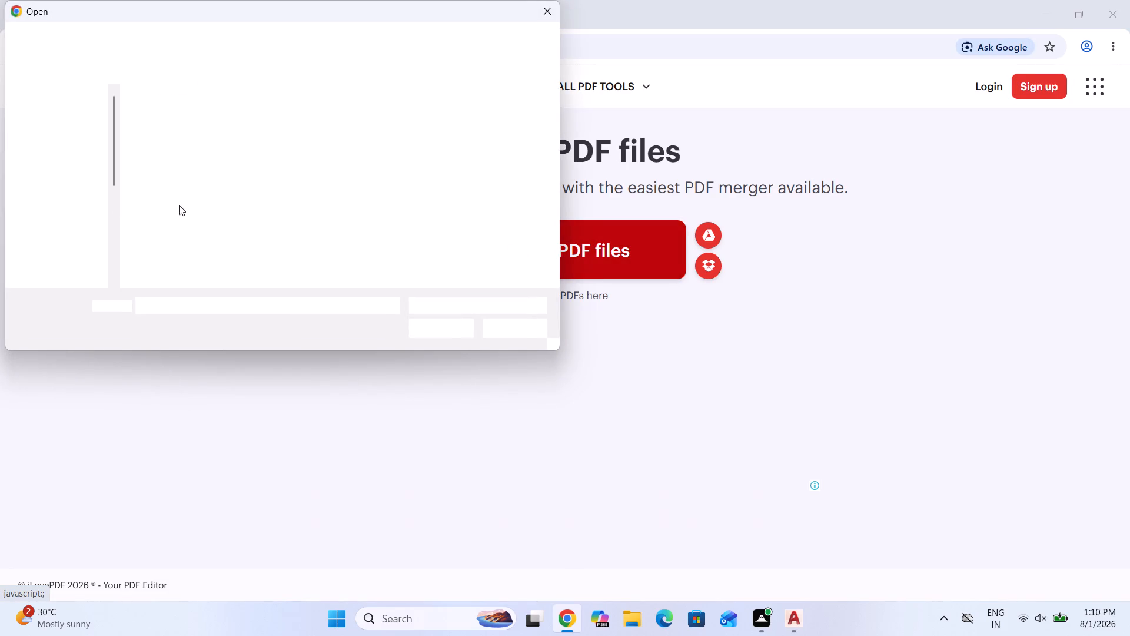
{"action": "double_click", "coordinate": [202, 143]}
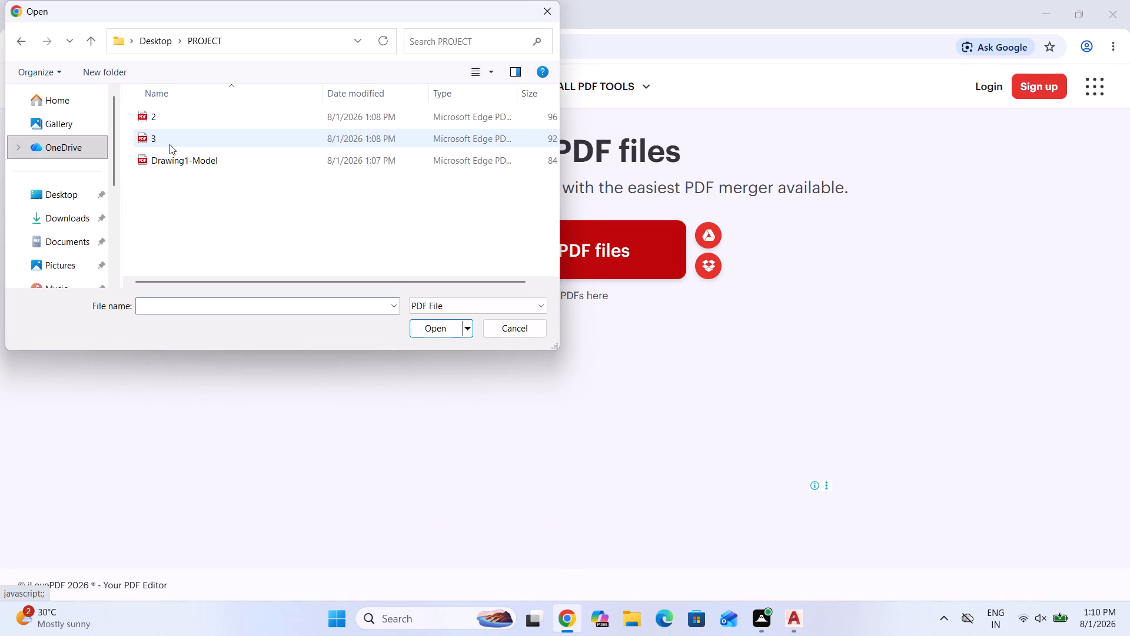
{"action": "left_click", "coordinate": [169, 160]}
{"action": "left_click", "coordinate": [157, 117]}
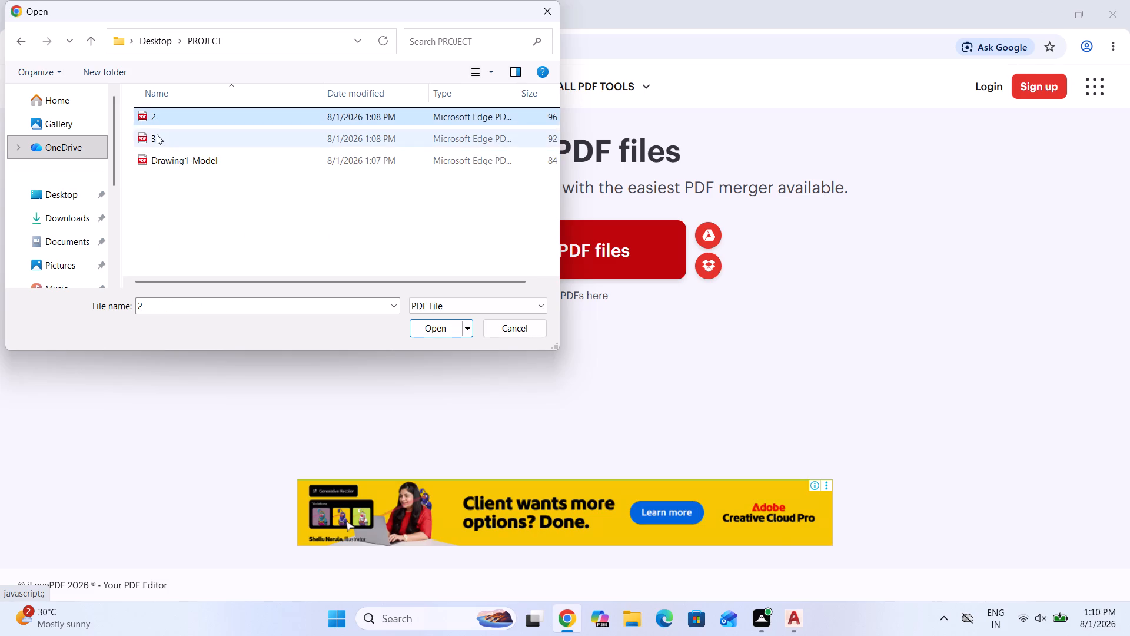
{"action": "left_click", "coordinate": [157, 135]}
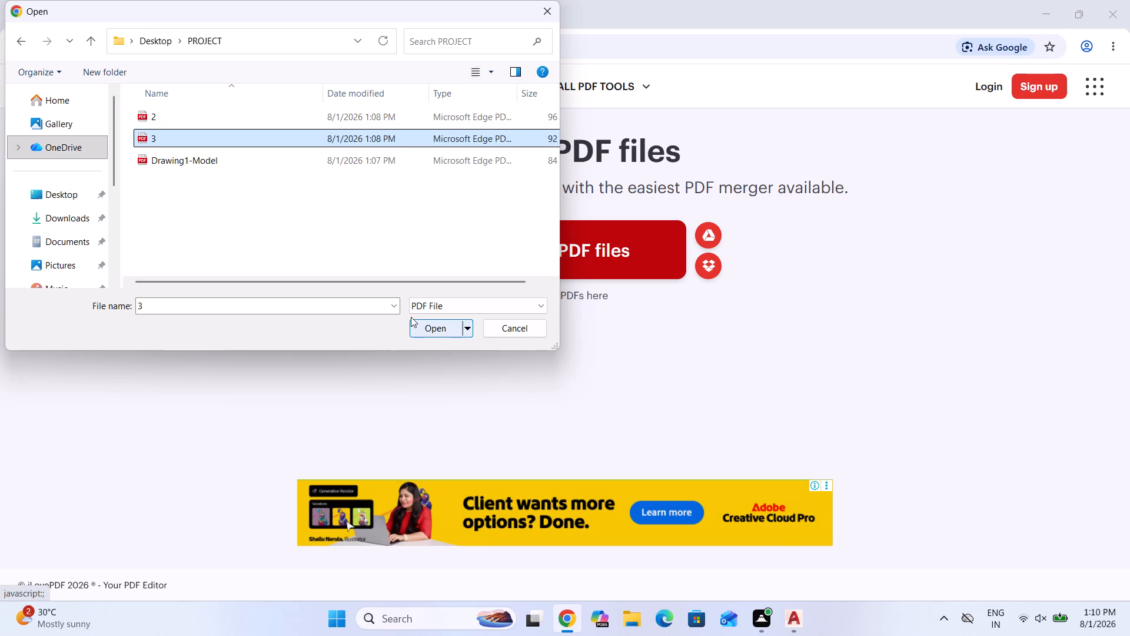
{"action": "left_click", "coordinate": [167, 155]}
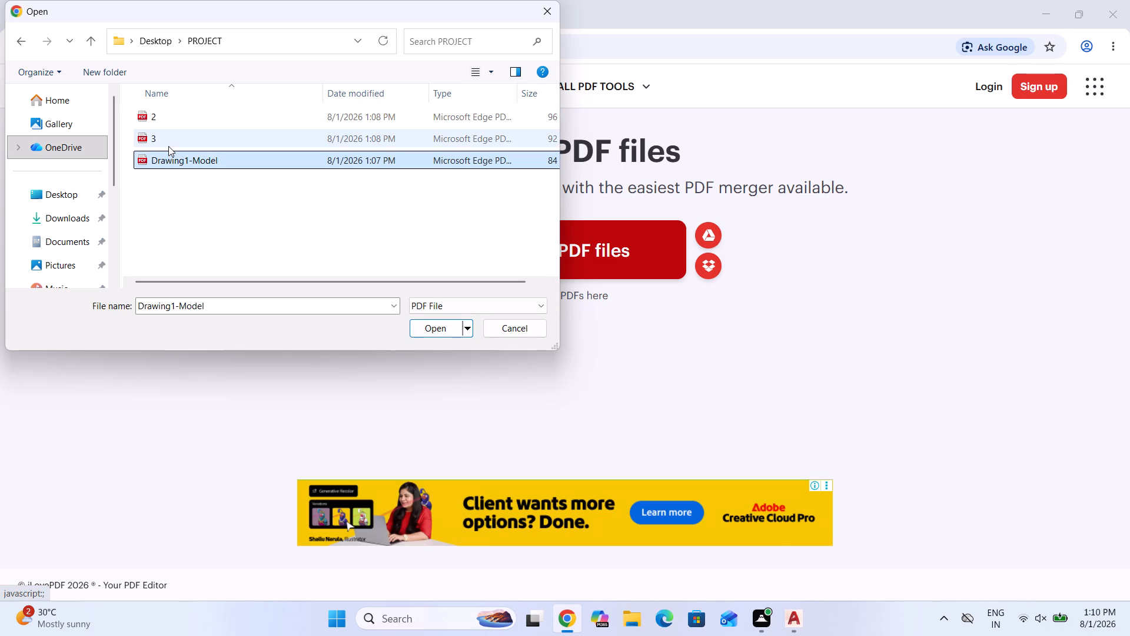
{"action": "left_click", "coordinate": [180, 111], "text": "ctrl"}
{"action": "left_click", "coordinate": [168, 131], "text": "ctrl"}
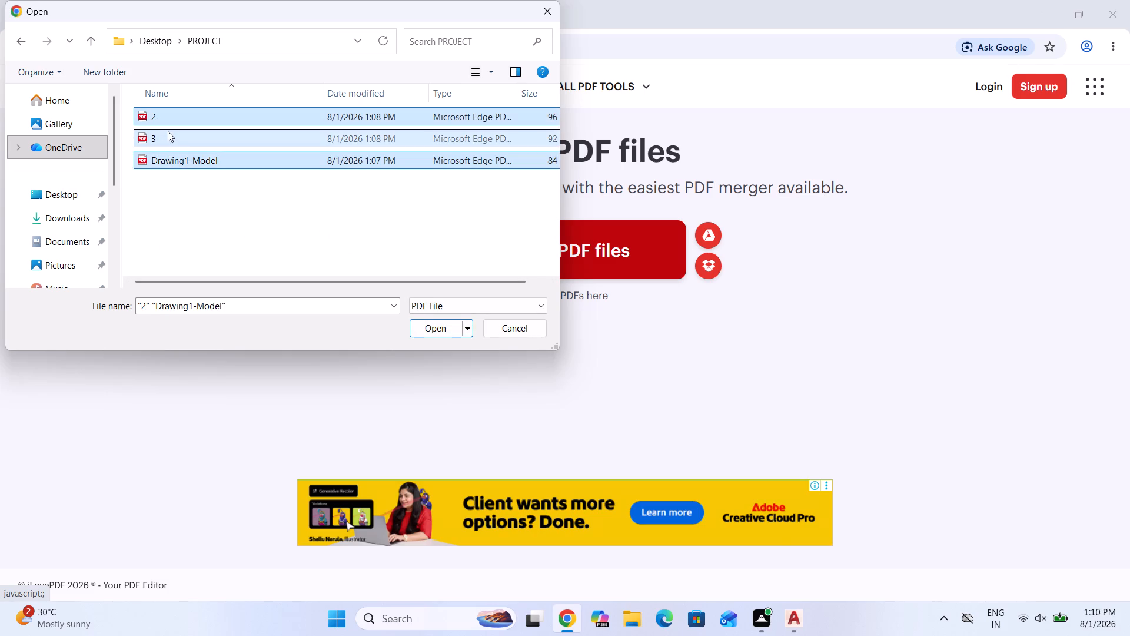
{"action": "left_click", "coordinate": [438, 331]}
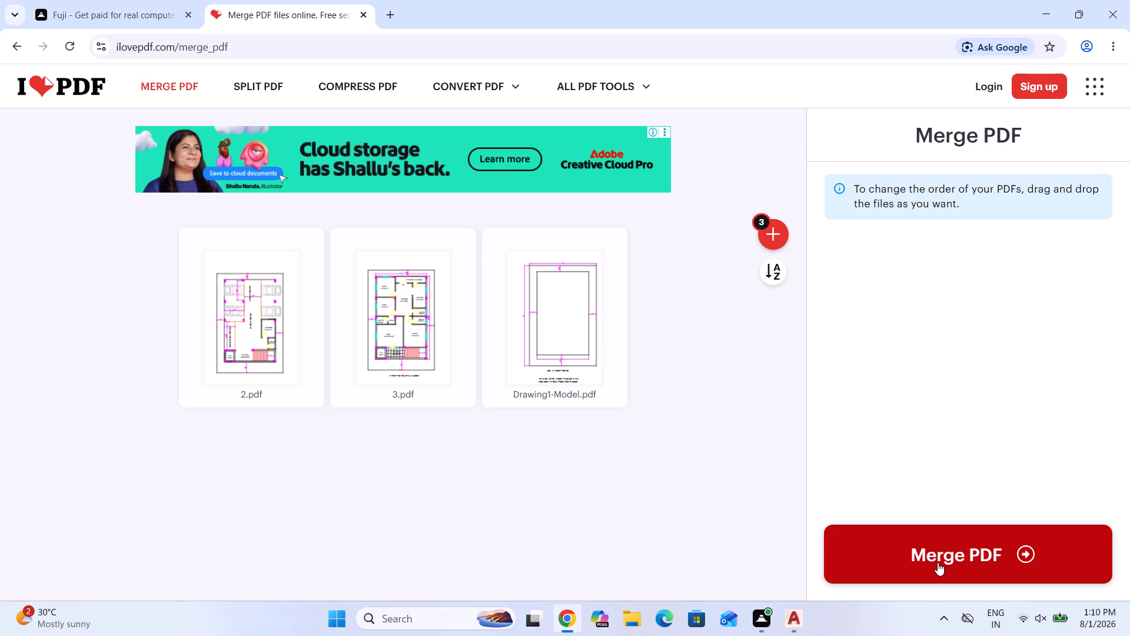
Merge the three plan PDFs in the order 2, 3, Drawing1-Model and download the merged PDF.
{"action": "key", "text": "Escape"}
{"action": "left_click", "coordinate": [895, 541]}
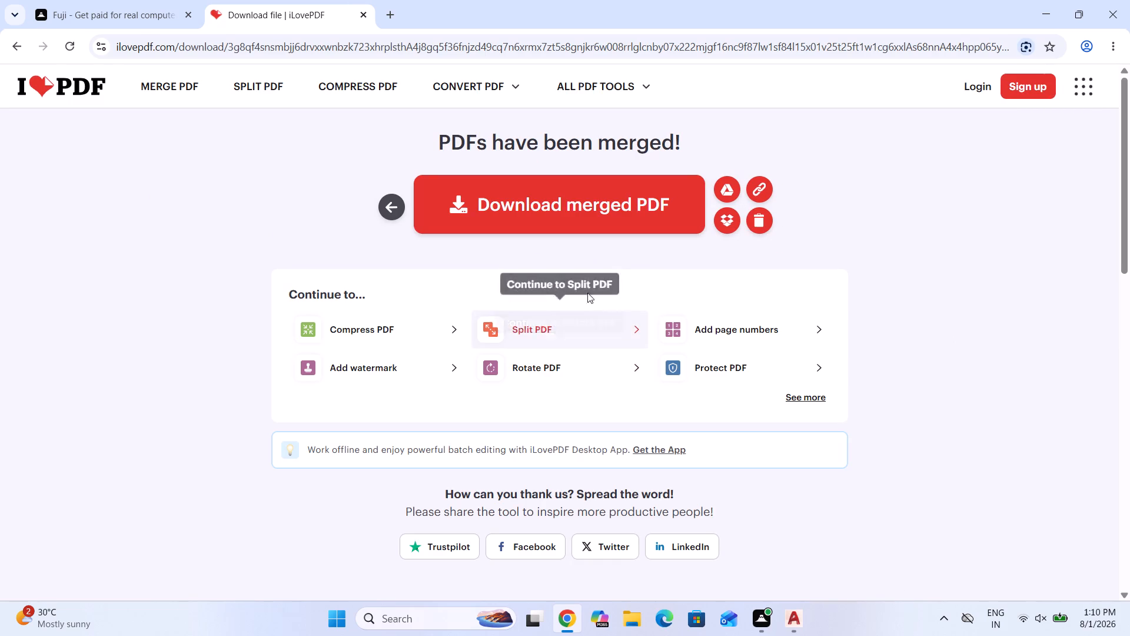
{"action": "left_click", "coordinate": [576, 224]}
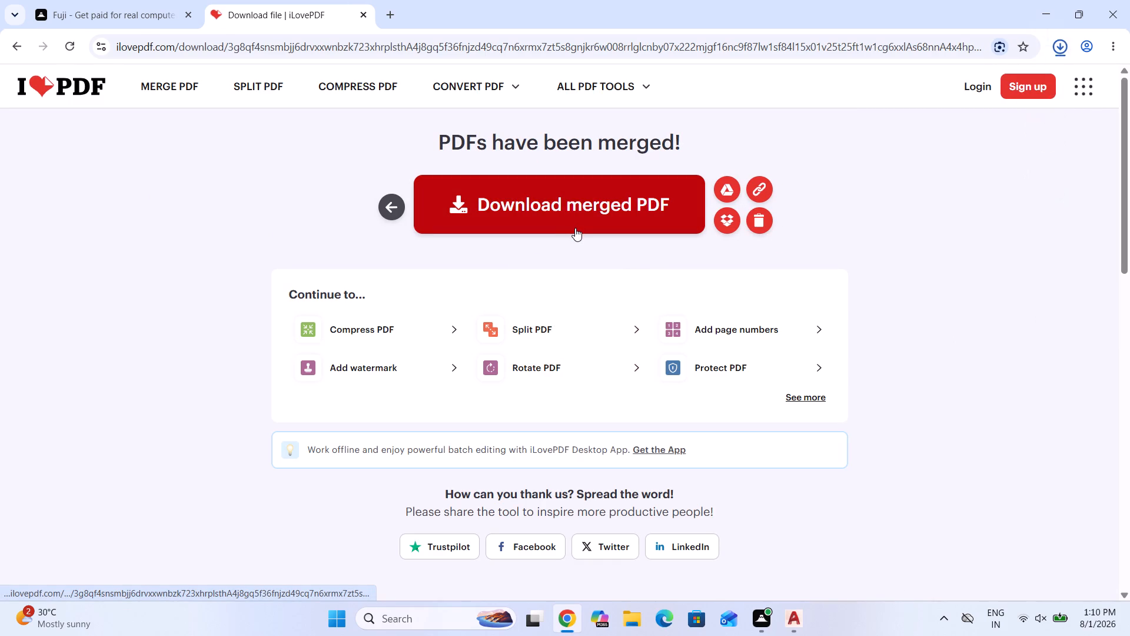